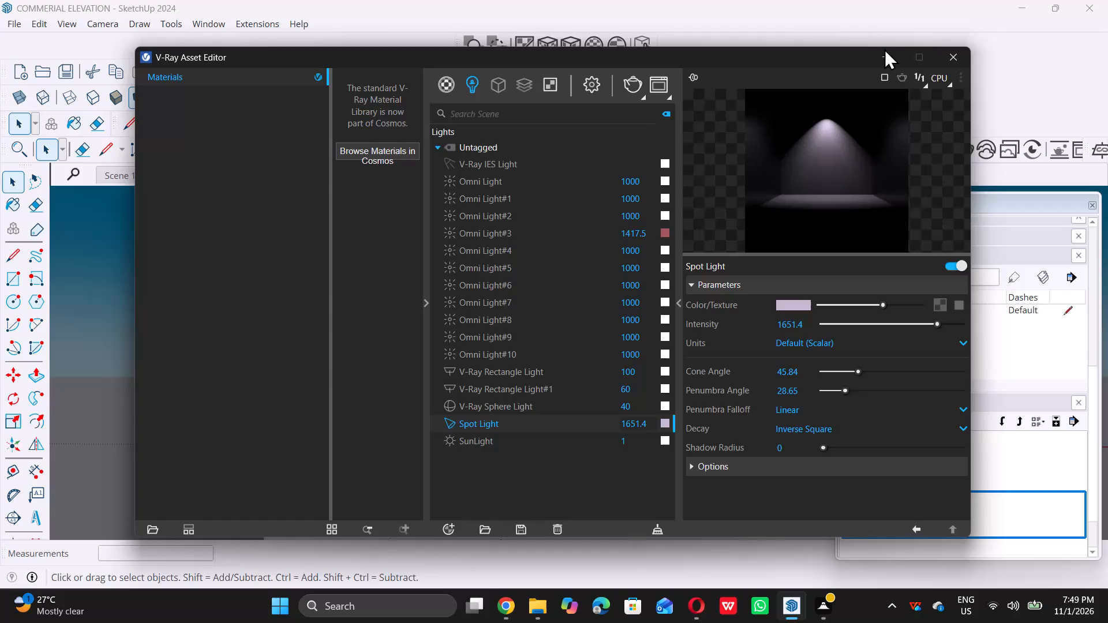
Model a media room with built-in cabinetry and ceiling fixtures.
Close the V-Ray Asset Editor, the V-Ray Frame Buffer and the second, blank SketchUp window.
double_click(885, 52)
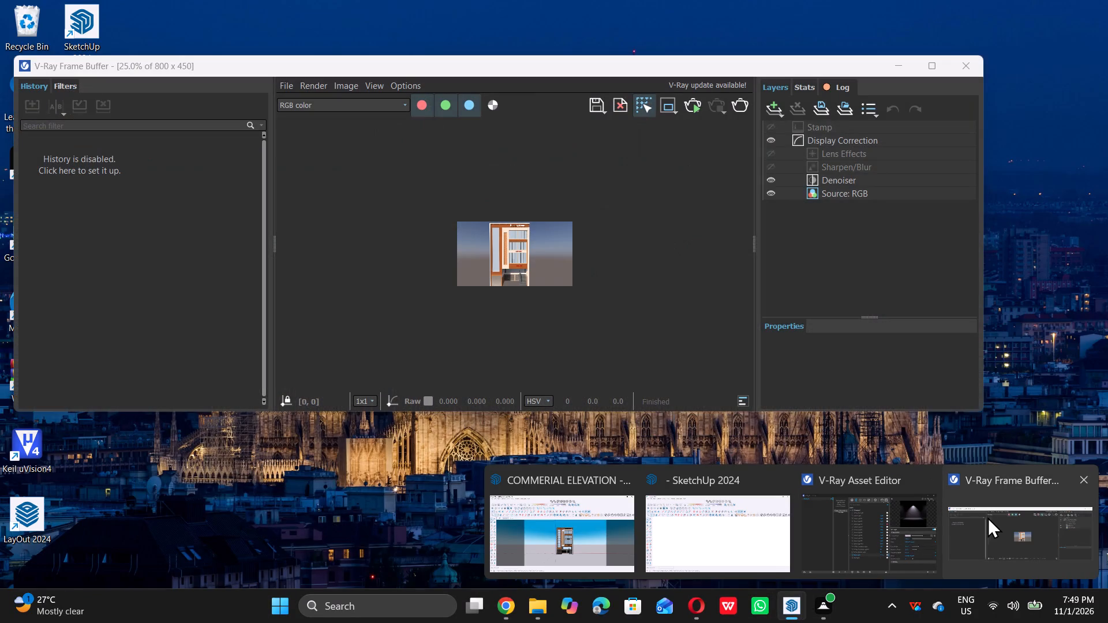
click(989, 517)
double_click(898, 66)
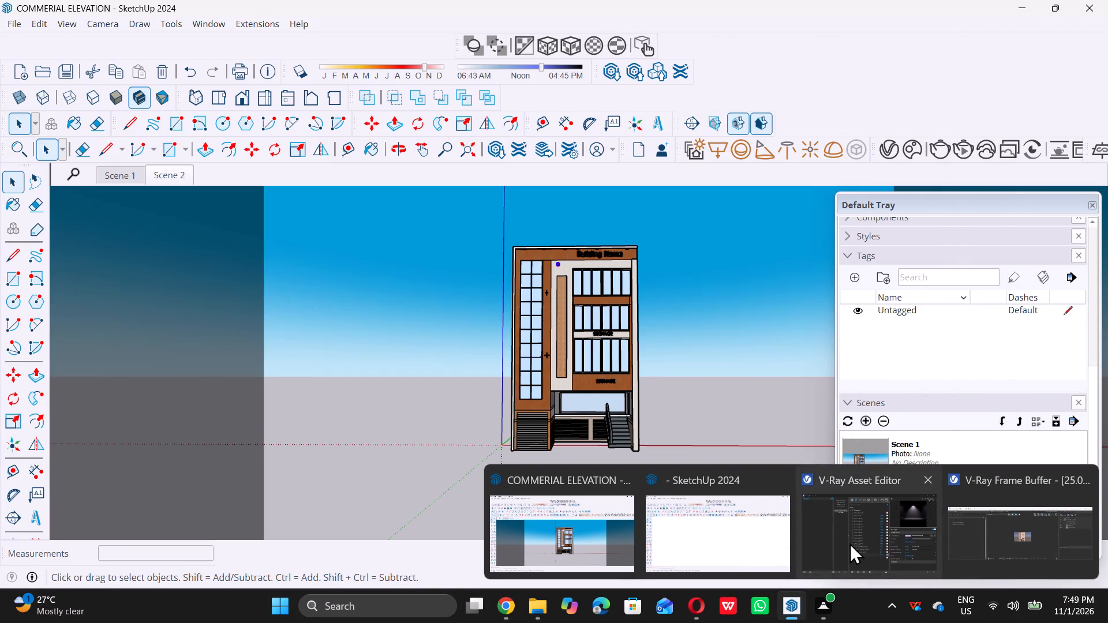
double_click(928, 478)
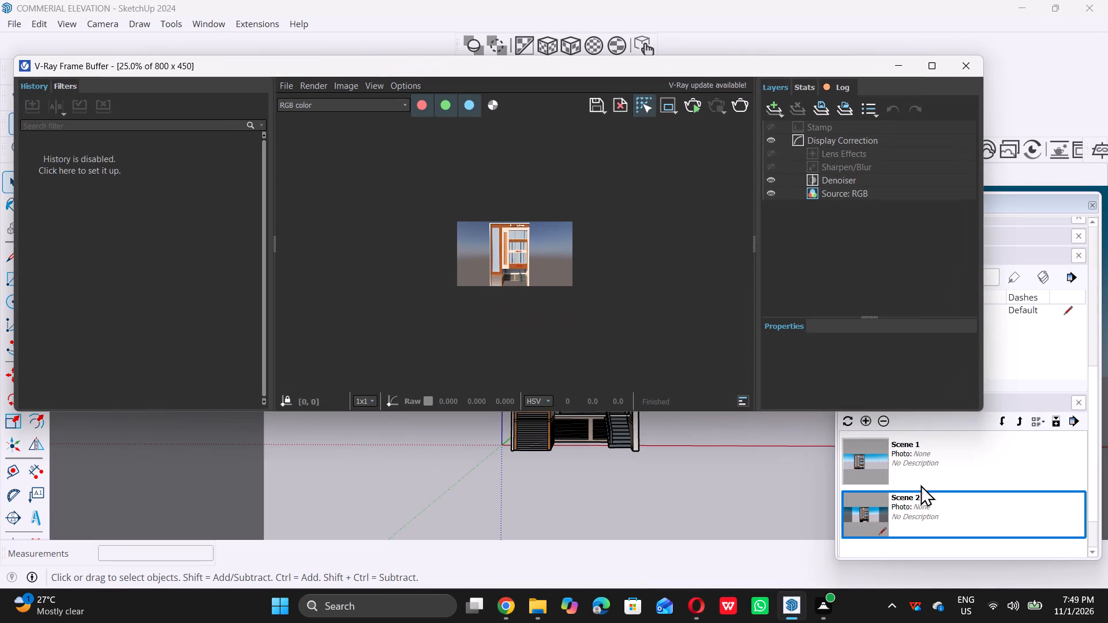
click(961, 67)
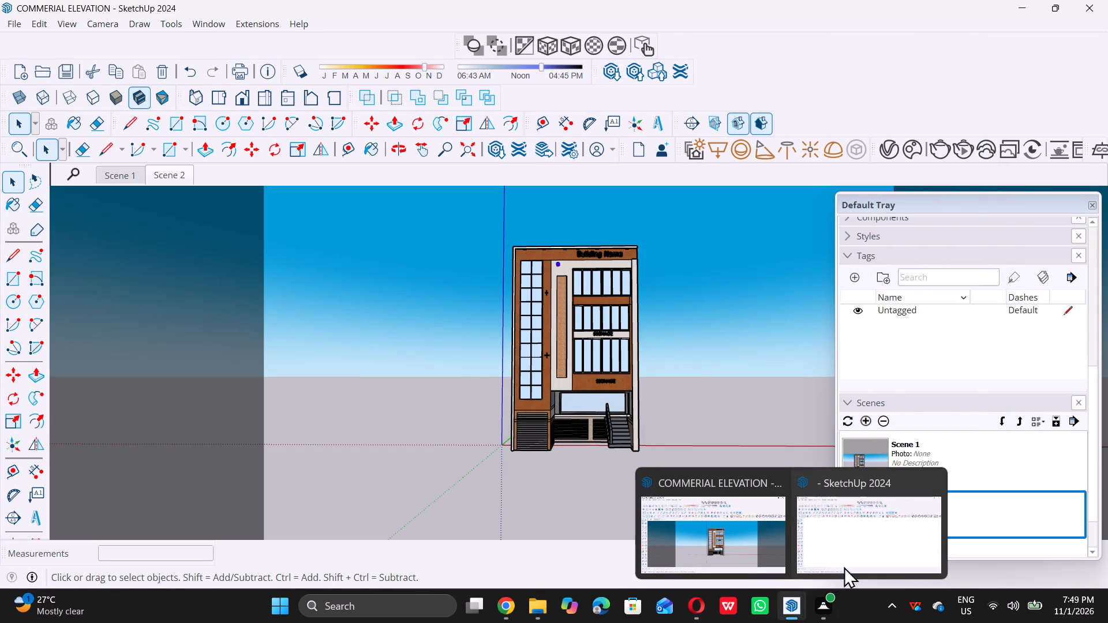
click(933, 482)
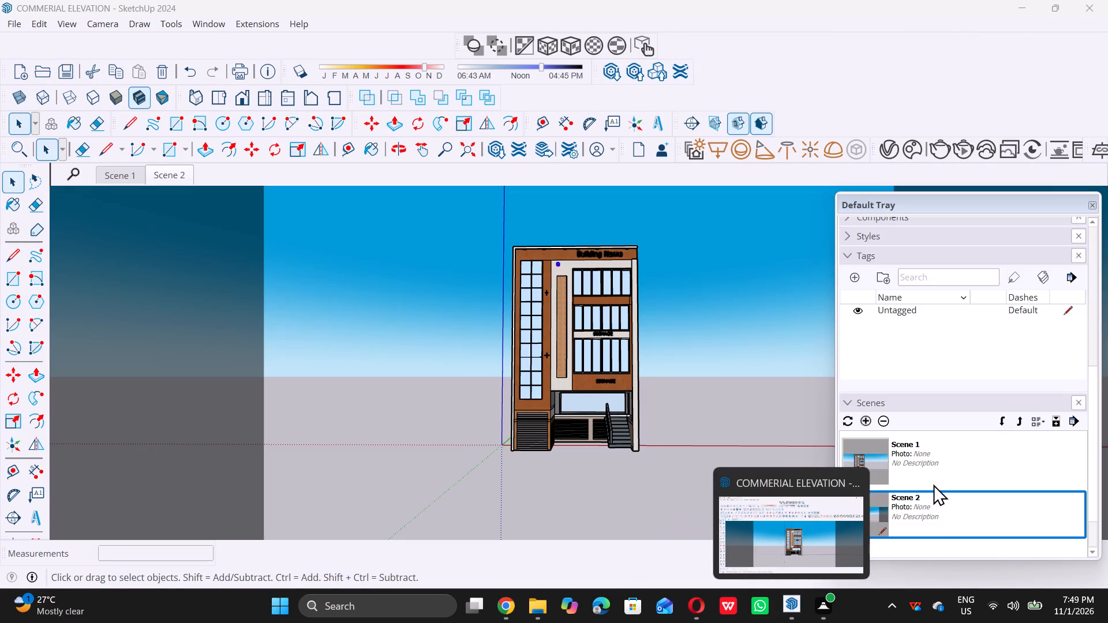
Start a new, empty model in place of the COMMERIAL ELEVATION file.
click(16, 20)
click(71, 46)
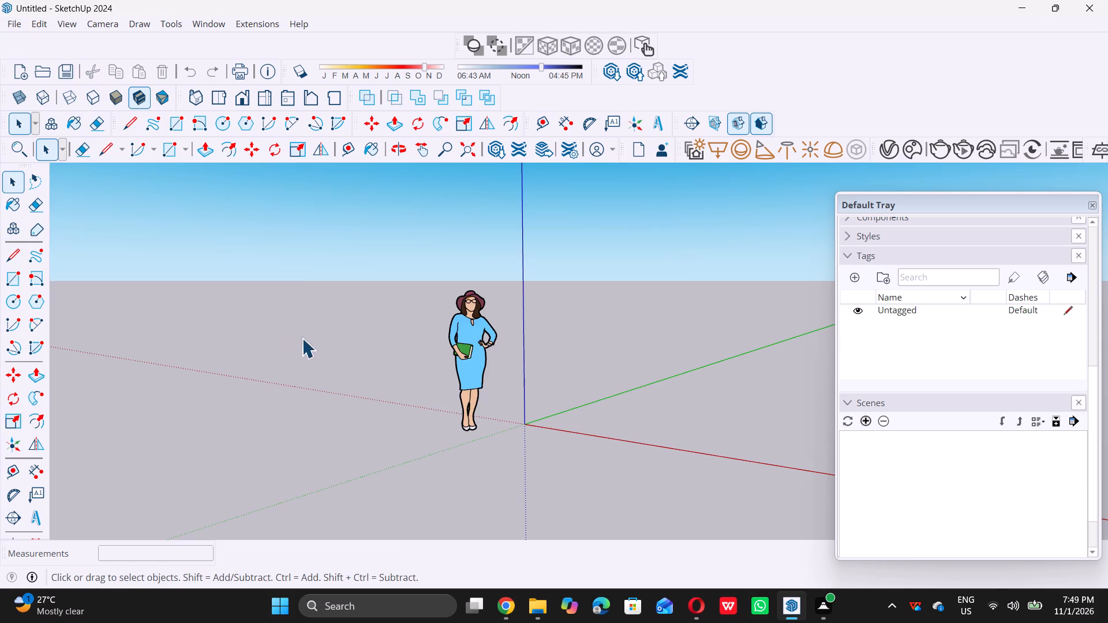
Delete the default human scale figure standing near the origin.
scroll(335, 338, down, 4)
scroll(459, 361, up, 4)
click(457, 337)
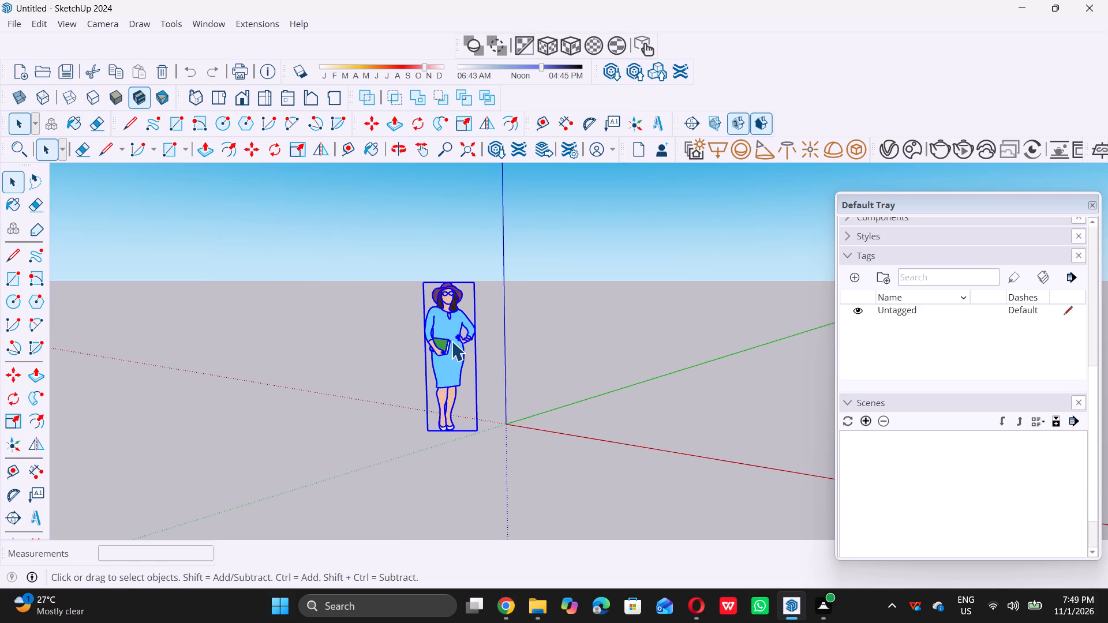
key(Insert)
key(Delete)
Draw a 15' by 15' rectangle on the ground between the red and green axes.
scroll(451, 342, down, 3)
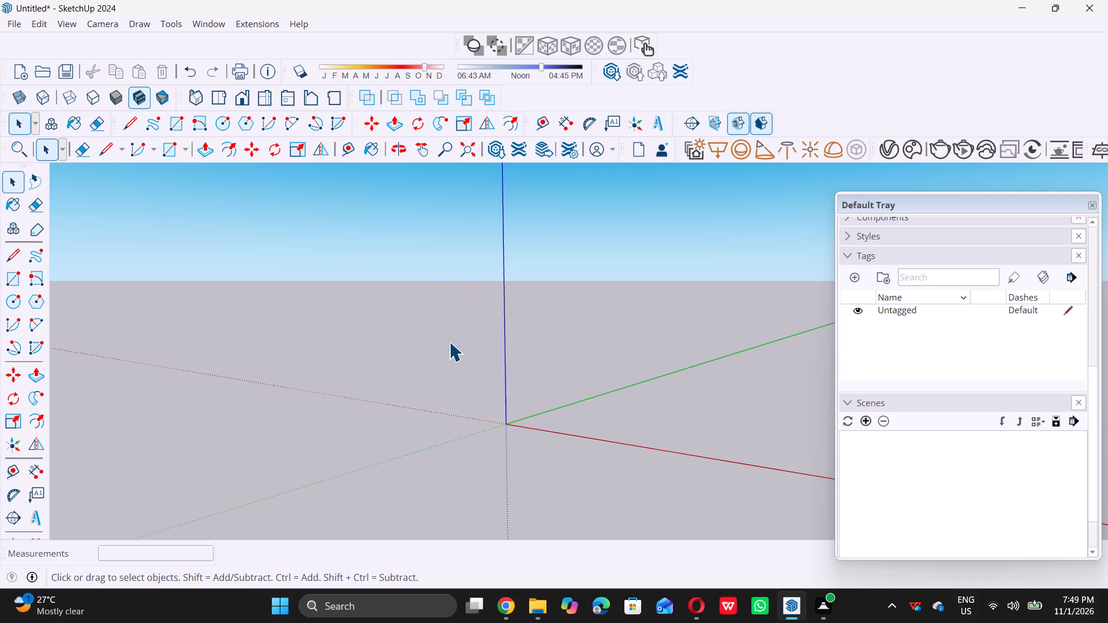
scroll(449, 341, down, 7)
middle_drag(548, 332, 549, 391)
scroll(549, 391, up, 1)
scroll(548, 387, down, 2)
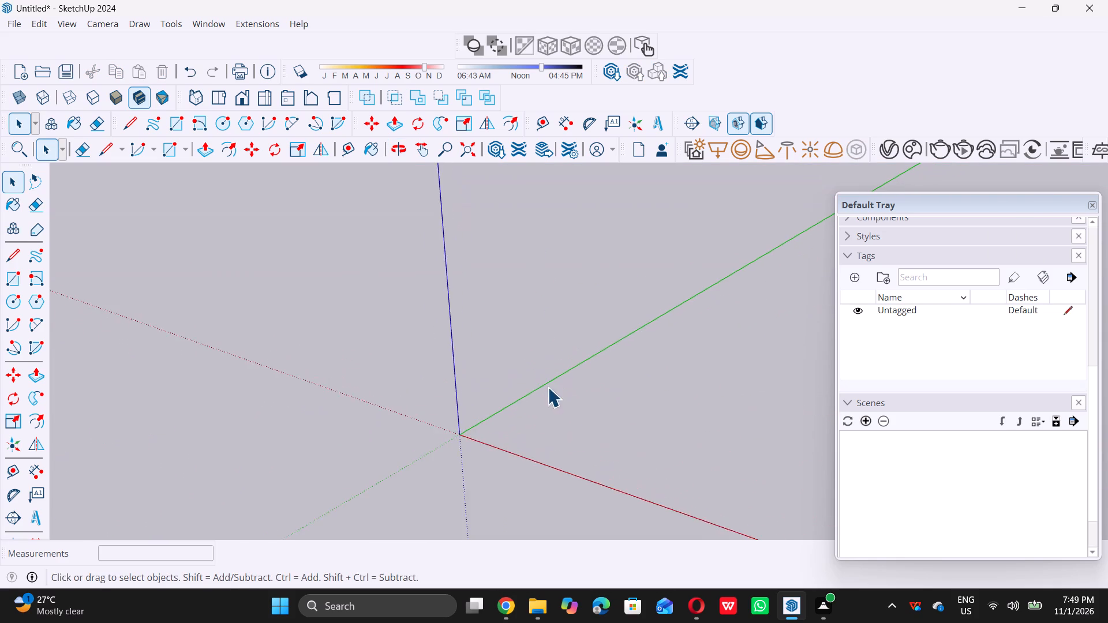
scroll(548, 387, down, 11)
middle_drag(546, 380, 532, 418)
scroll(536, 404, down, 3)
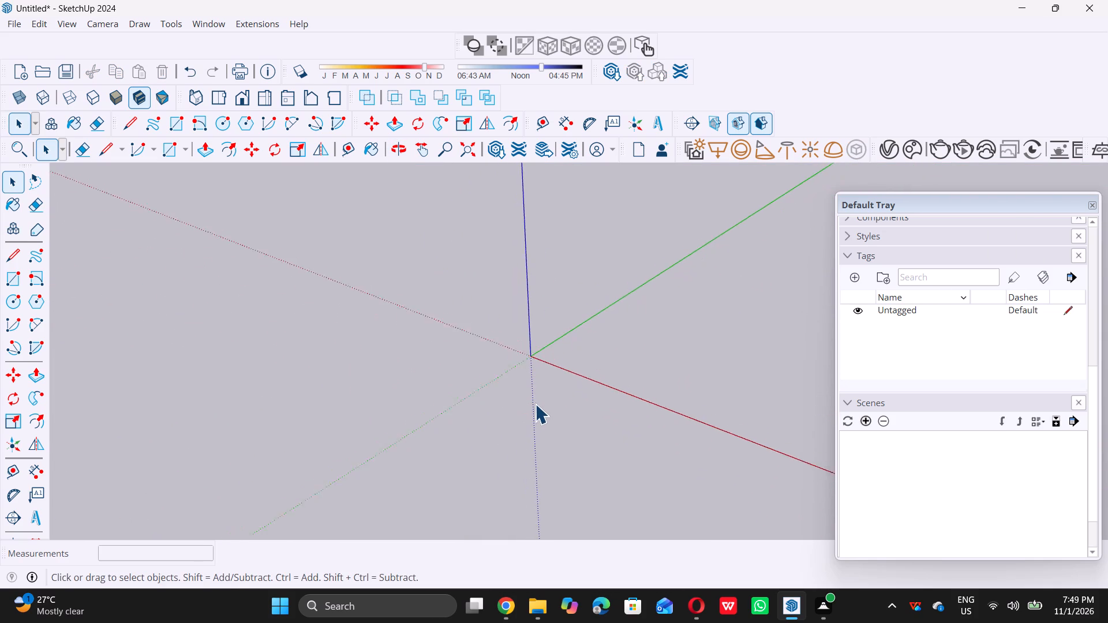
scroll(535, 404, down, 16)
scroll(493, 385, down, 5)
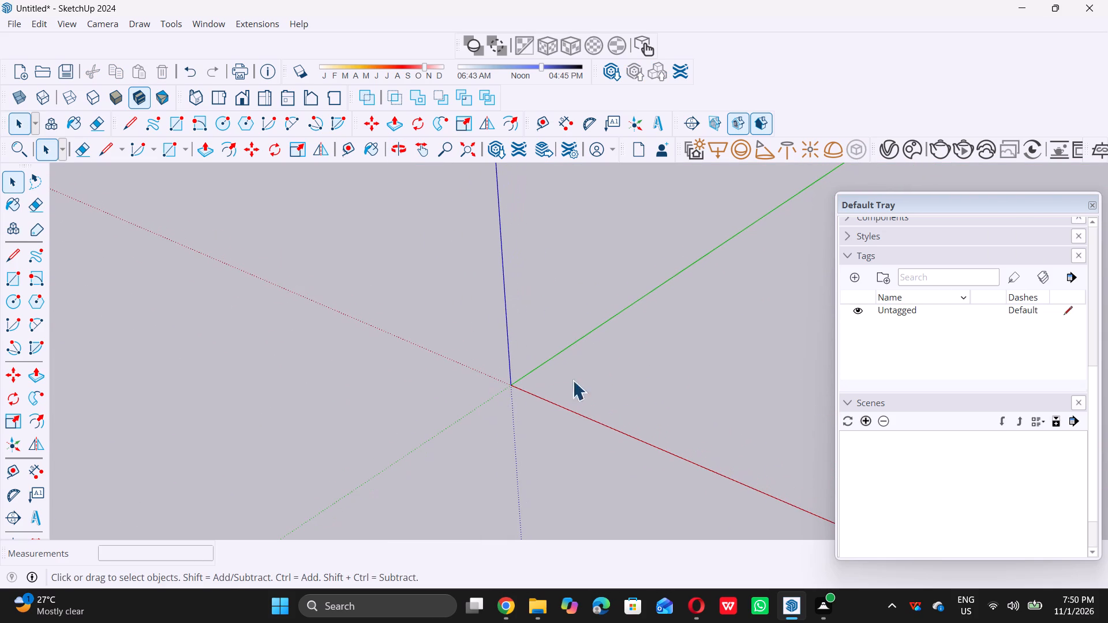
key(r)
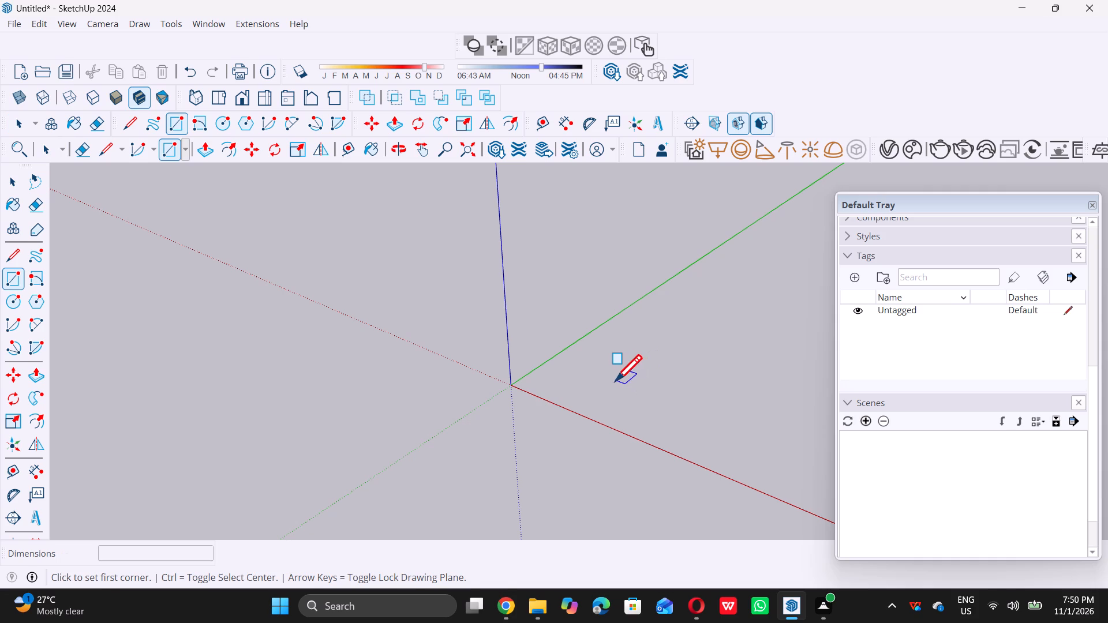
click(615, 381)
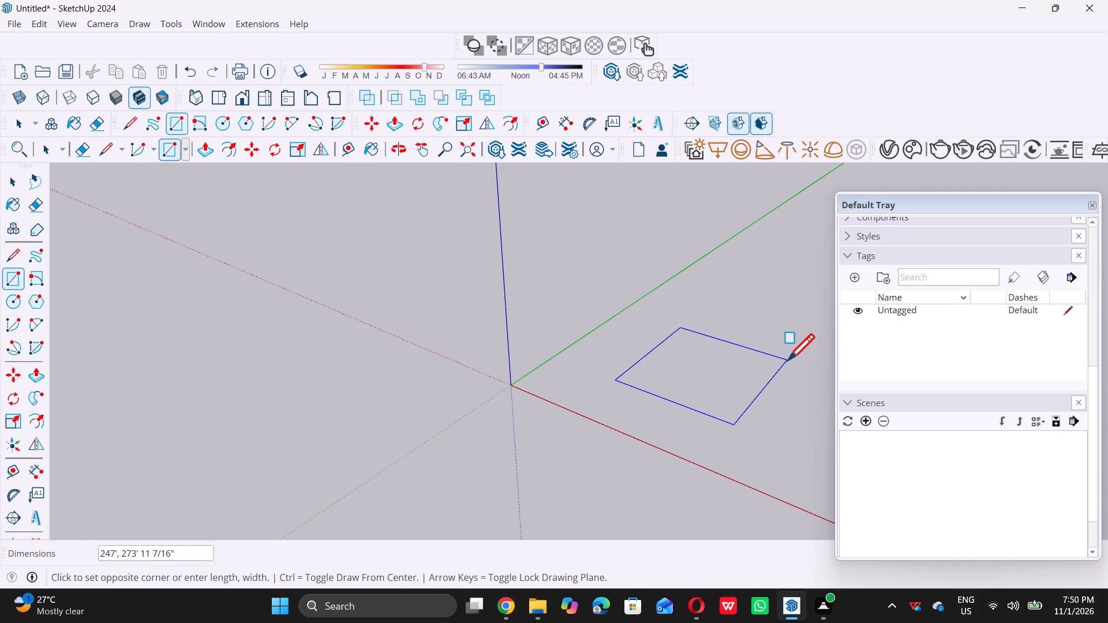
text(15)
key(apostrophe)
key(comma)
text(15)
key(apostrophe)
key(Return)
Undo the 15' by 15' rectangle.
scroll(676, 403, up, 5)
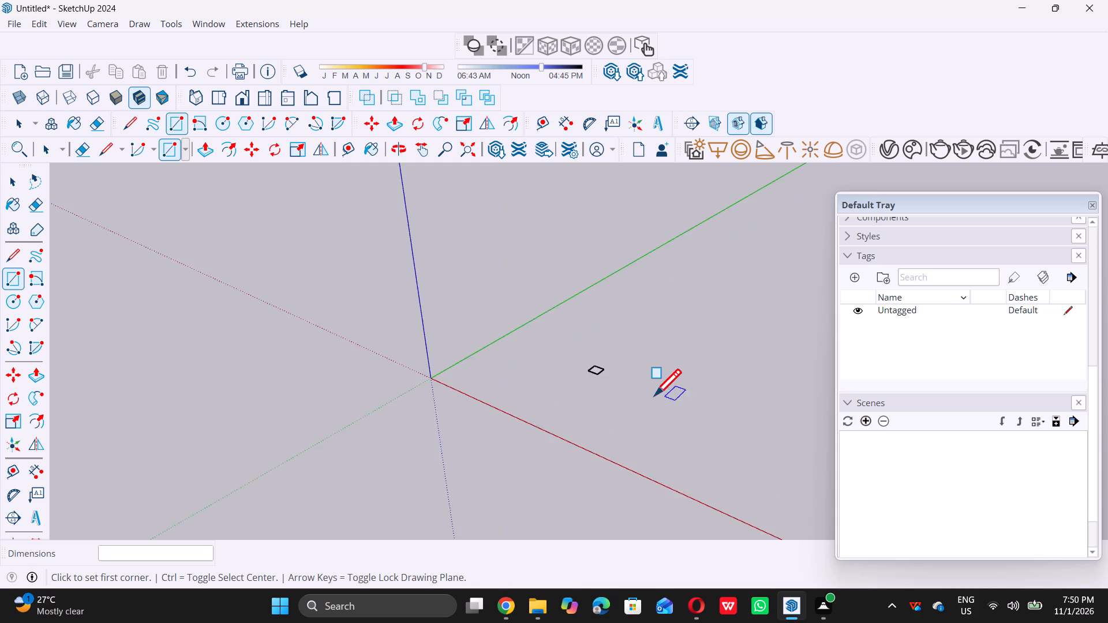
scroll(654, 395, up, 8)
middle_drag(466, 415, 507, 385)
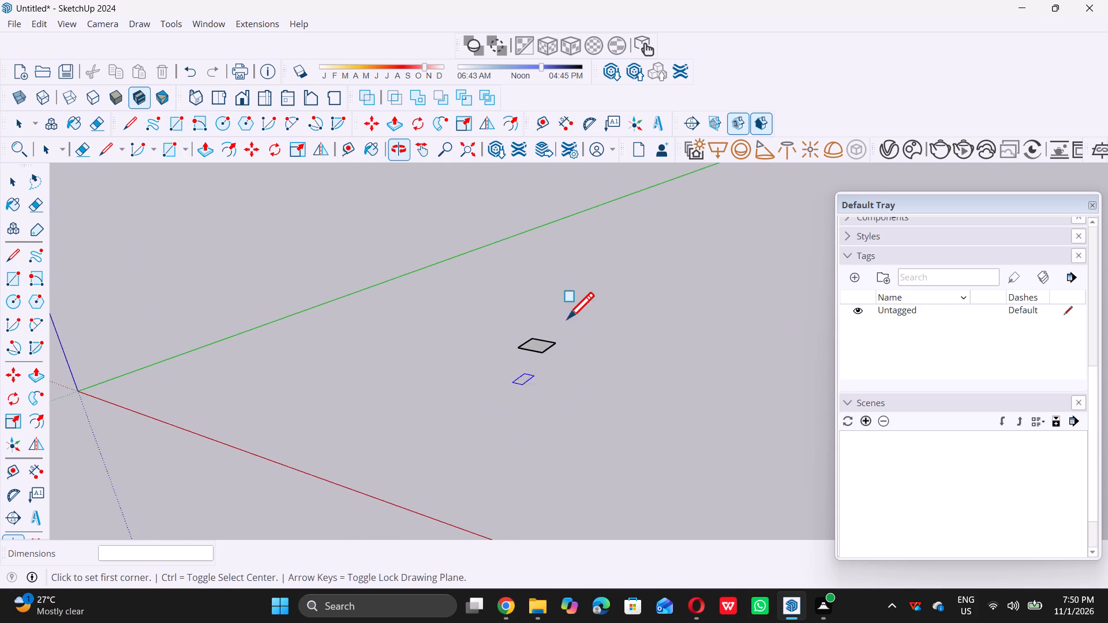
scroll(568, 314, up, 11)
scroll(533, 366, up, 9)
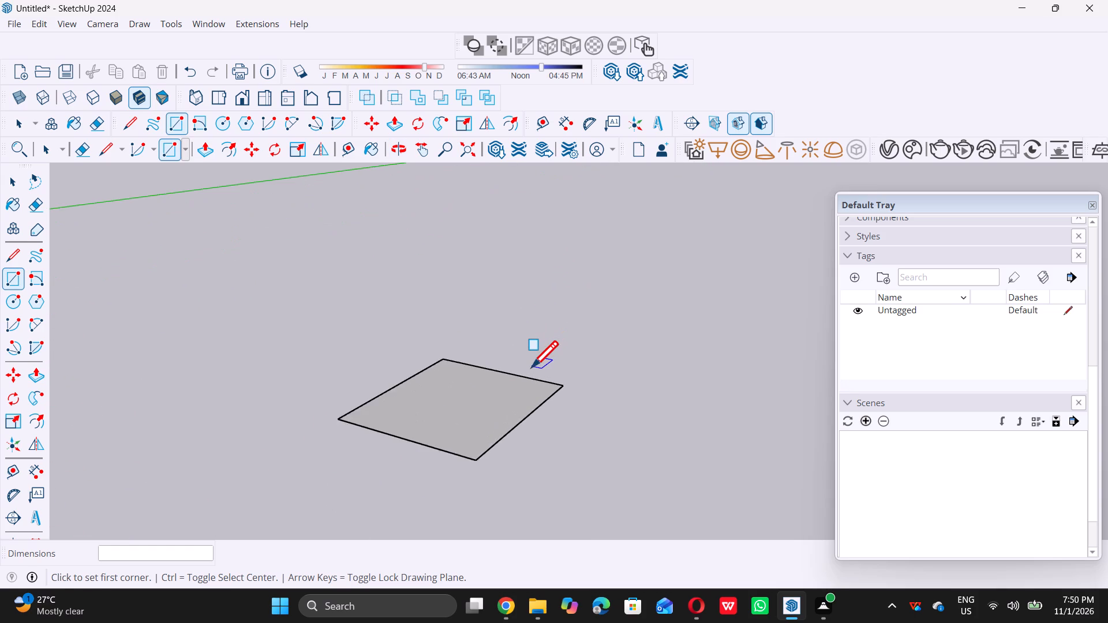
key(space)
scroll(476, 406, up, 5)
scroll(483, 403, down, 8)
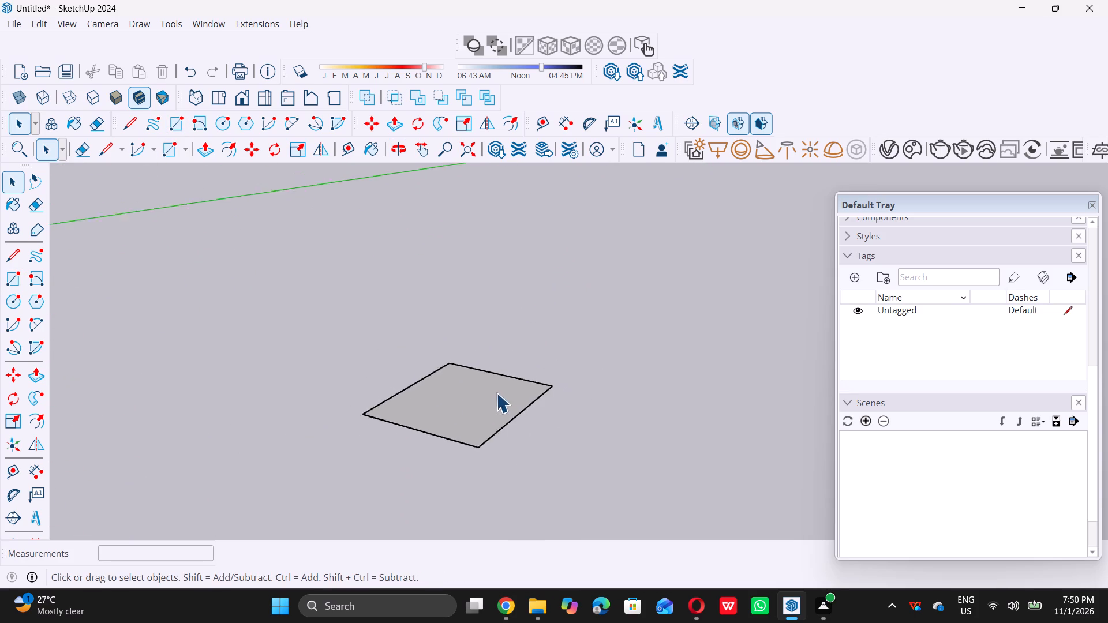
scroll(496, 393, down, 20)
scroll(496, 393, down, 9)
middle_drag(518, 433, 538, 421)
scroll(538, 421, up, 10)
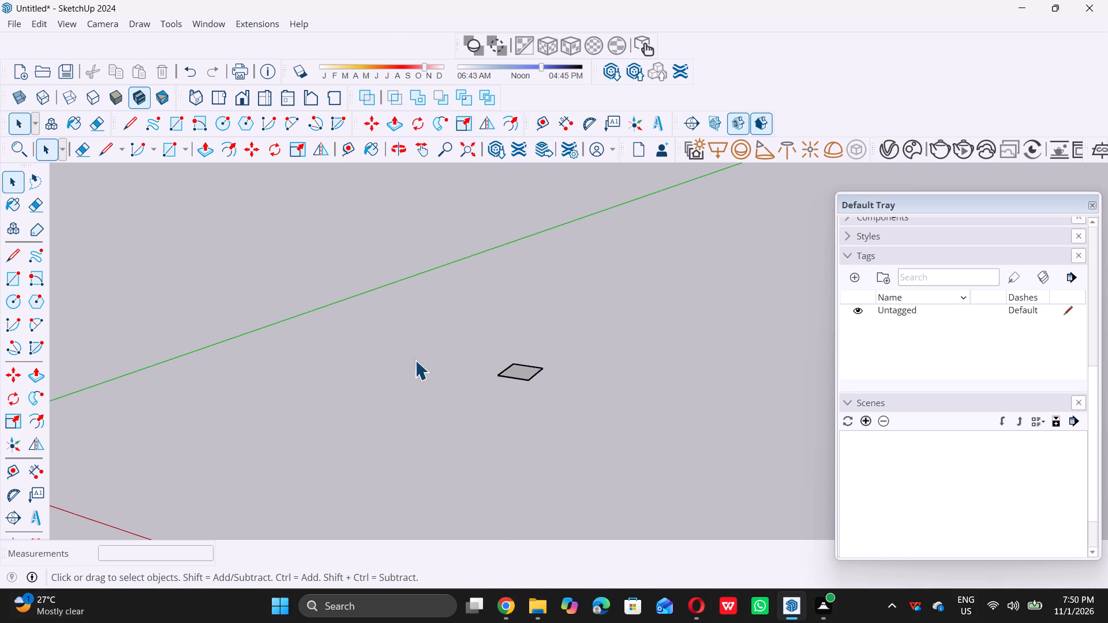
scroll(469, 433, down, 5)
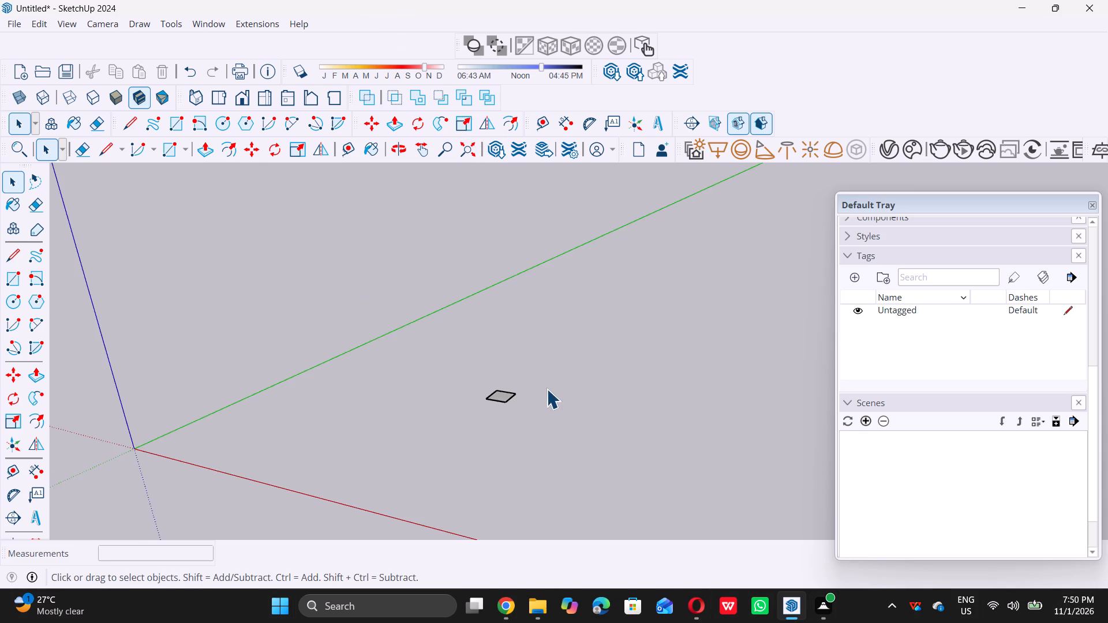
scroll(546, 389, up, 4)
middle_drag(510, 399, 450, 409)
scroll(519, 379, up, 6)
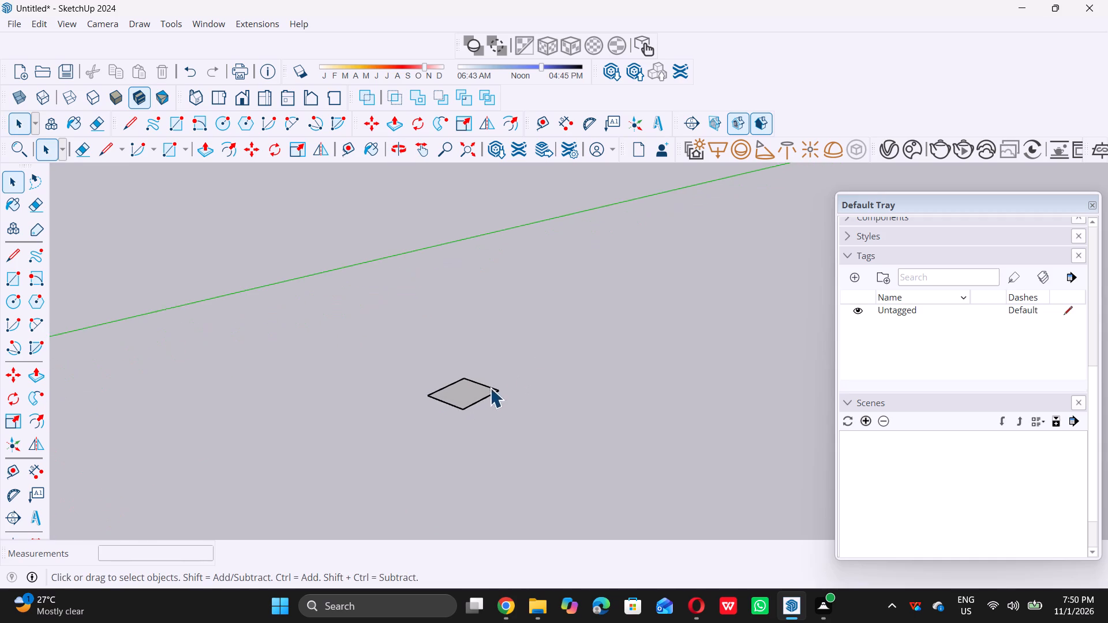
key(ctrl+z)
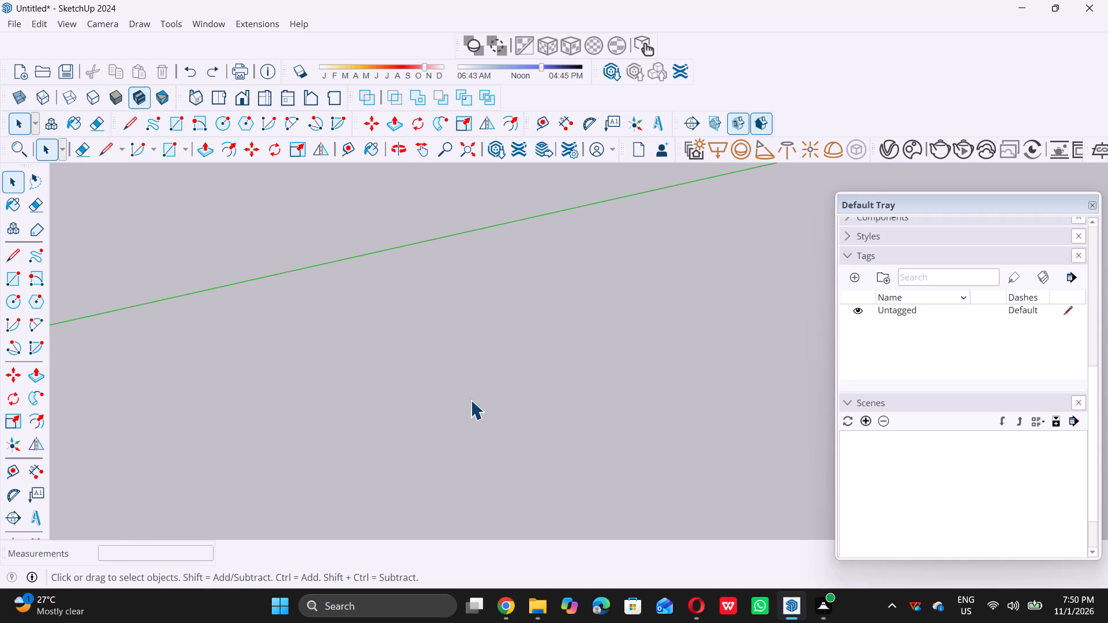
Draw a 15' by 15' rectangle on the ground plane between the solid red and green axes.
scroll(481, 415, down, 17)
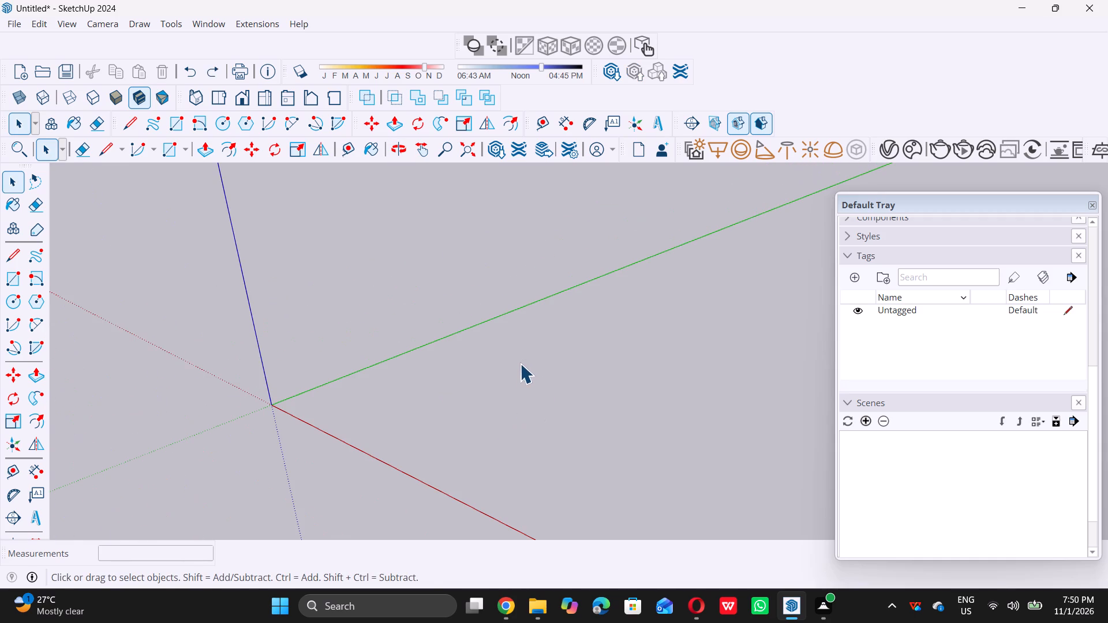
key(r)
click(466, 395)
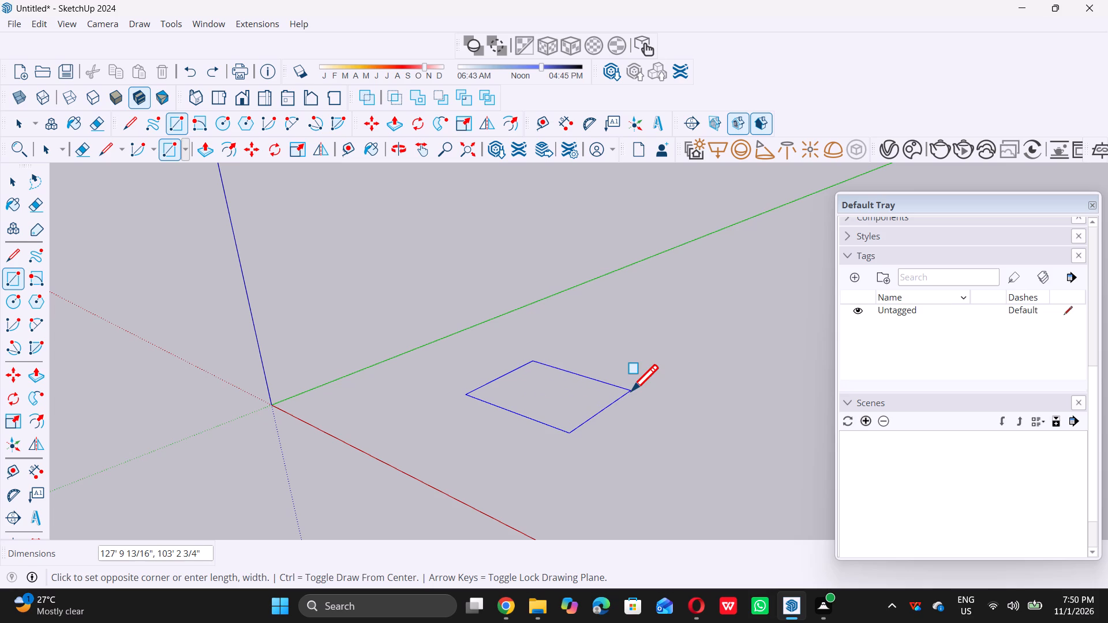
text(15)
key(apostrophe)
key(comma)
text(15)
key(apostrophe)
key(Return)
key(space)
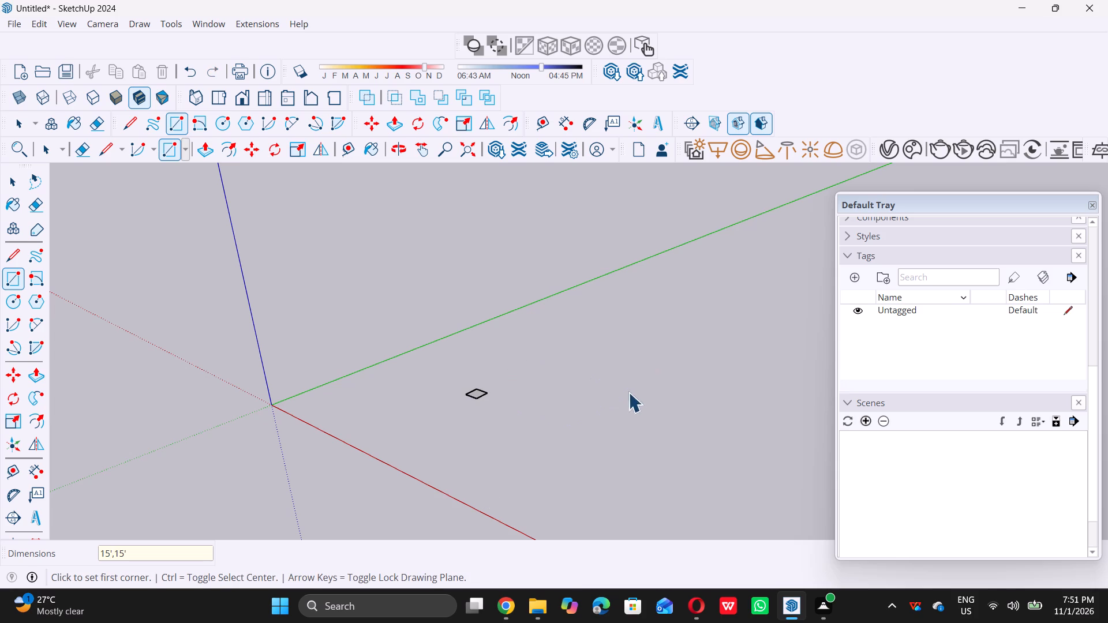
Offset the square face's edges inward by 9" to outline the wall thickness, and clear the selection.
scroll(466, 395, up, 4)
scroll(518, 403, up, 6)
scroll(474, 382, up, 6)
scroll(435, 354, up, 5)
scroll(454, 405, up, 5)
click(445, 421)
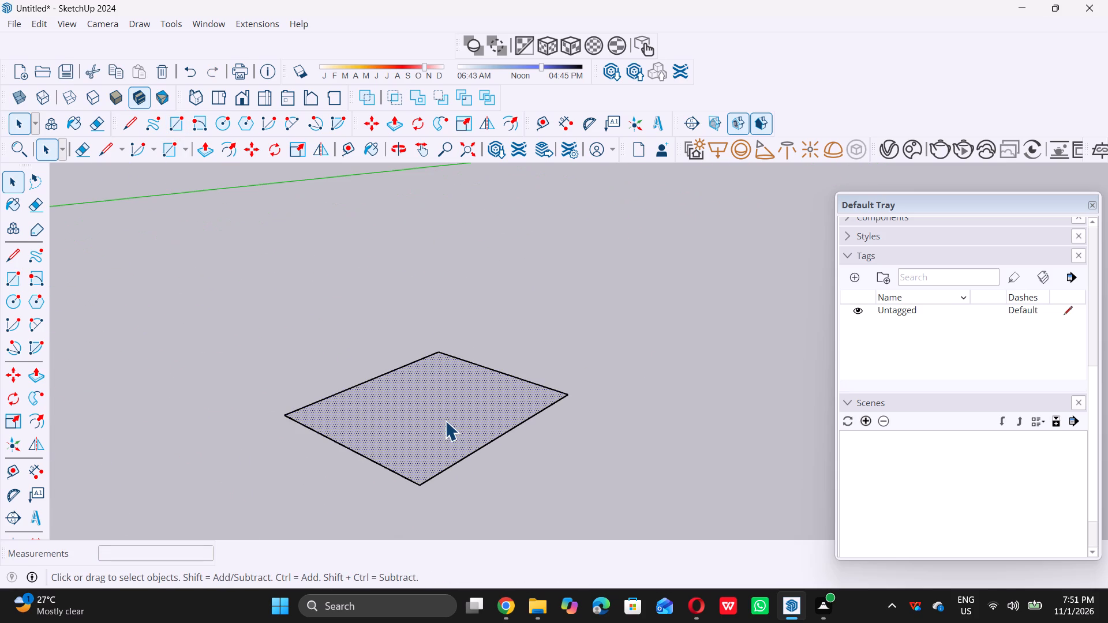
key(f)
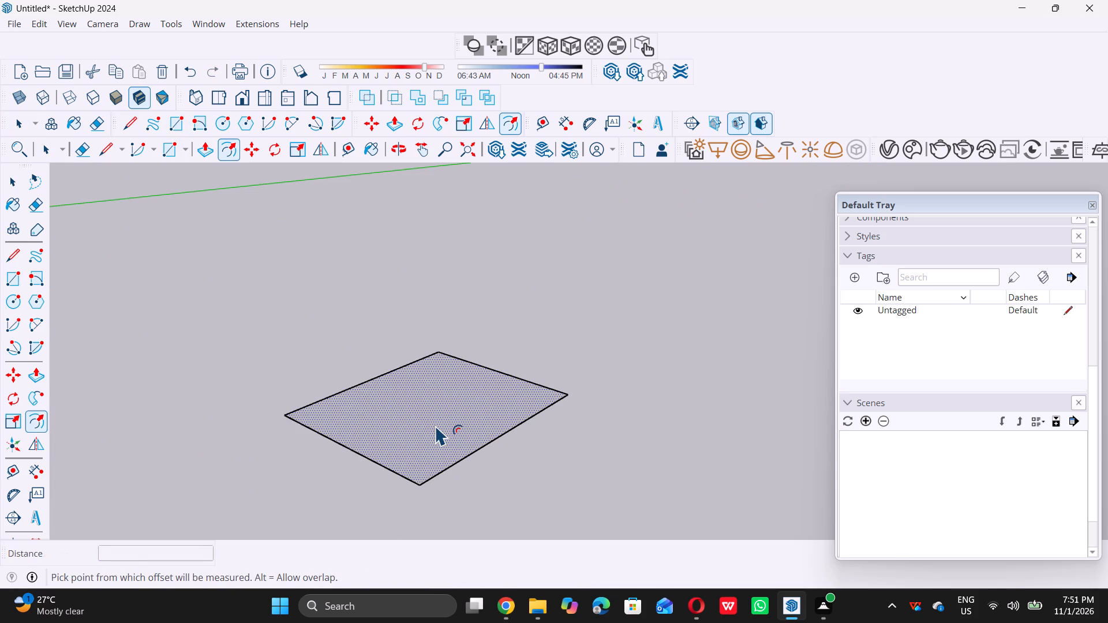
double_click(436, 425)
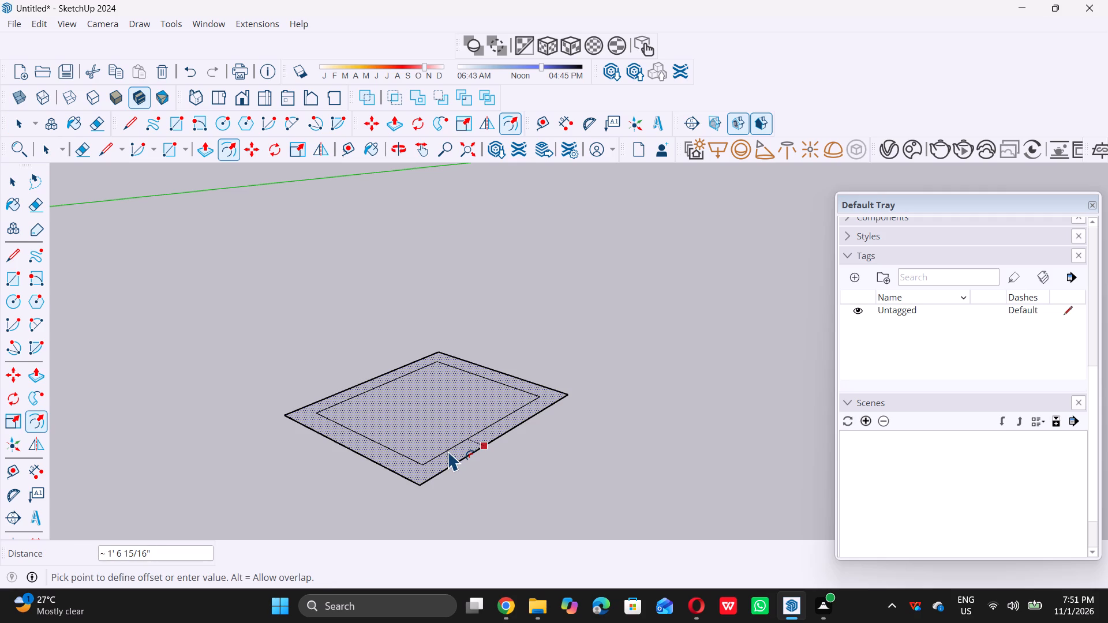
key(9)
key(shift+quotedbl)
key(Return)
key(space)
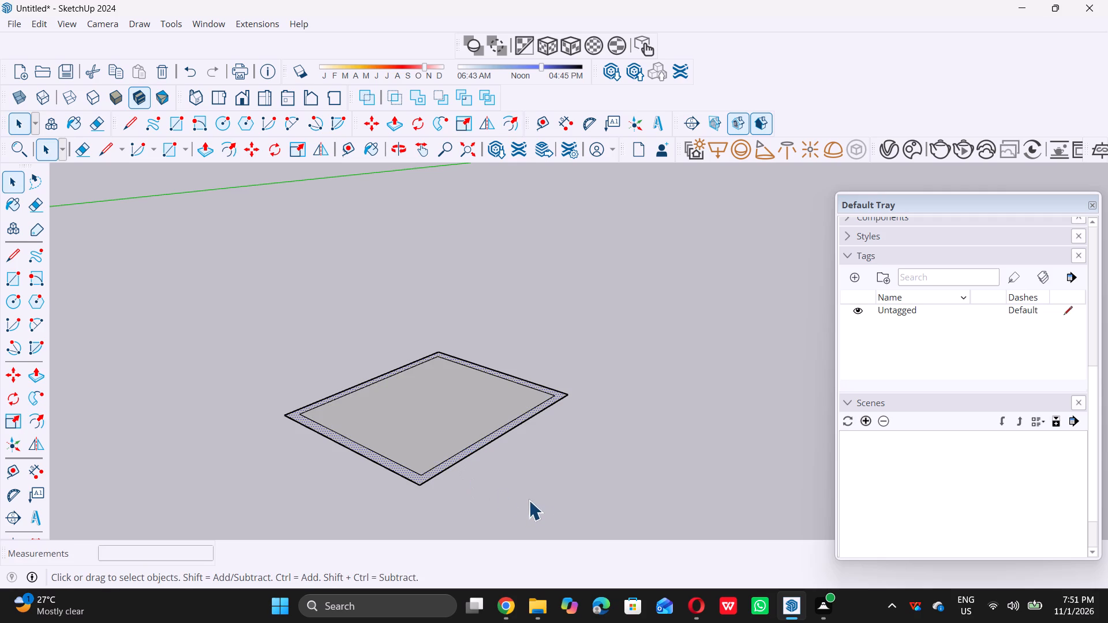
click(540, 484)
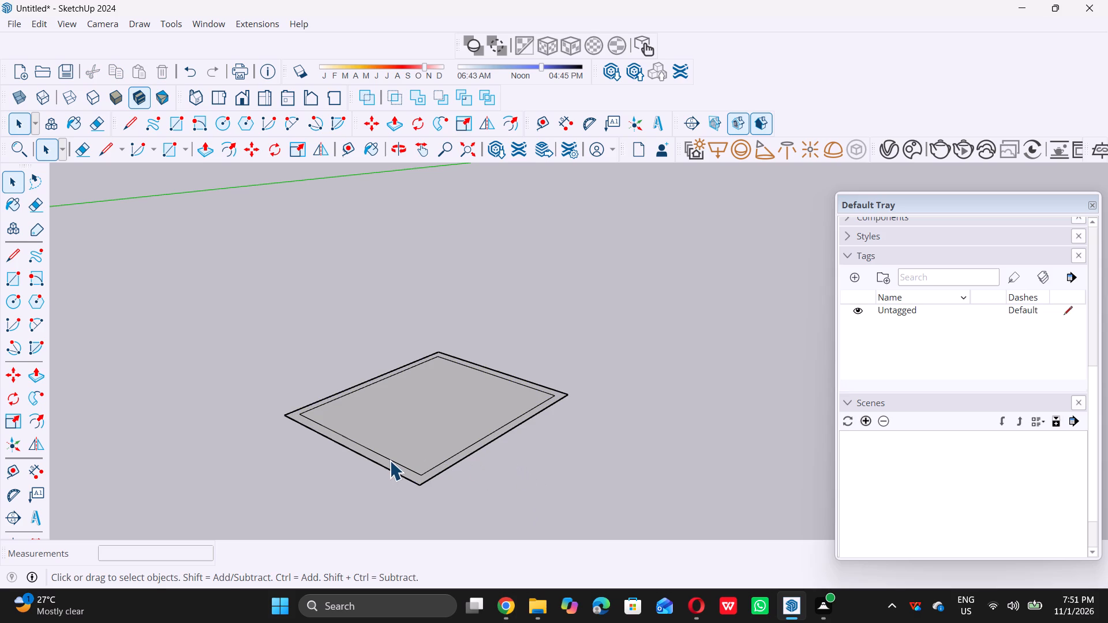
Move the inner front edge of the wall outline outward onto the outer front edge of the square.
scroll(390, 460, down, 5)
middle_drag(383, 468, 409, 487)
scroll(411, 487, up, 5)
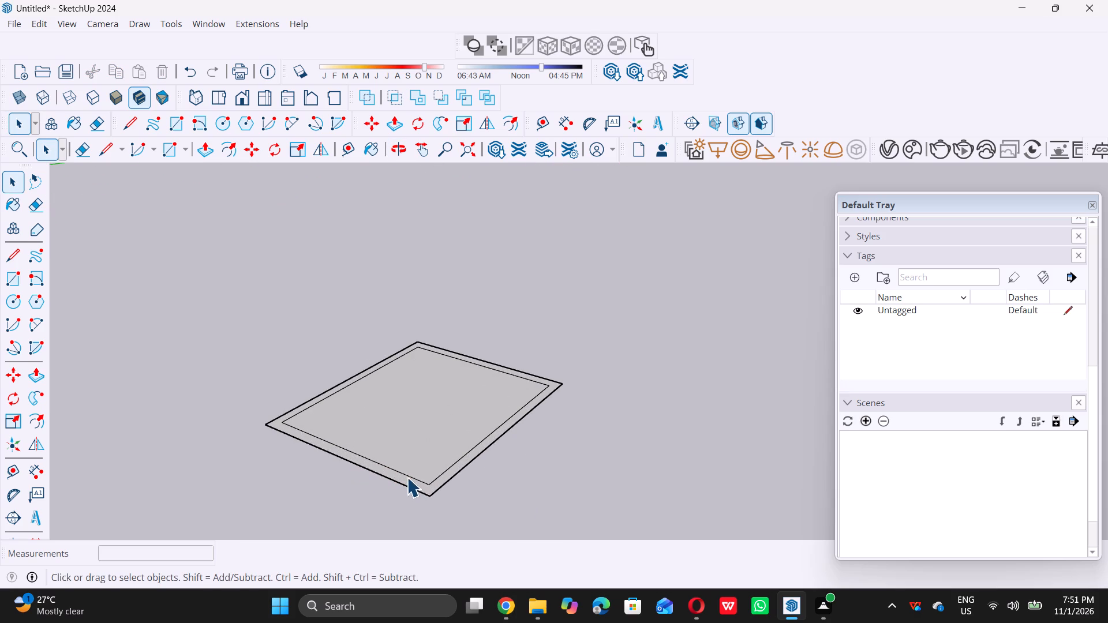
scroll(404, 476, up, 6)
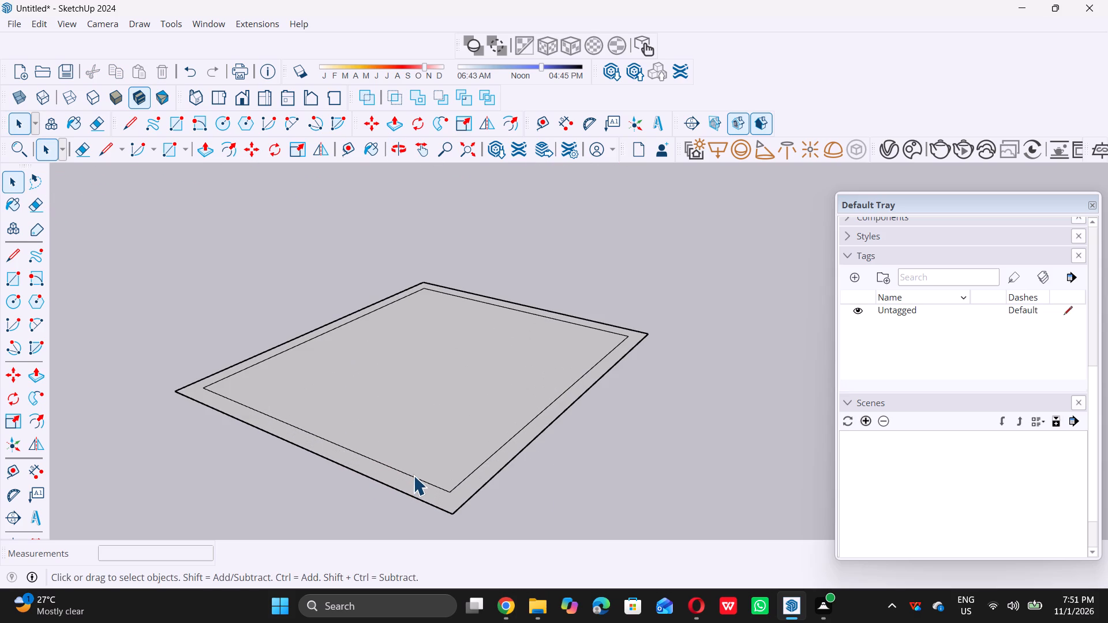
click(411, 478)
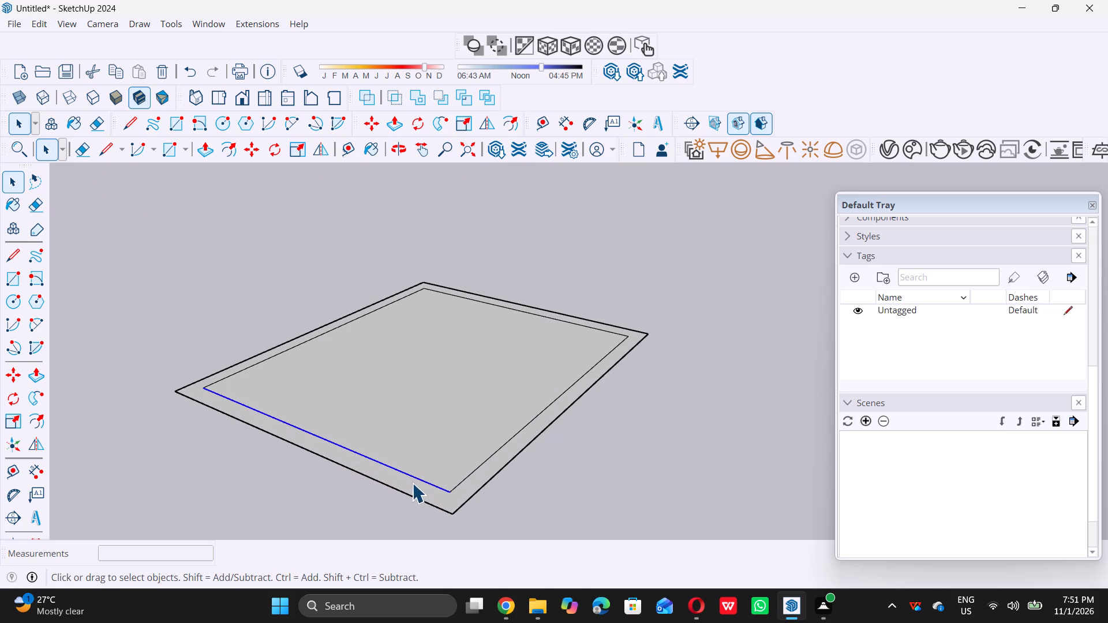
key(m)
click(450, 493)
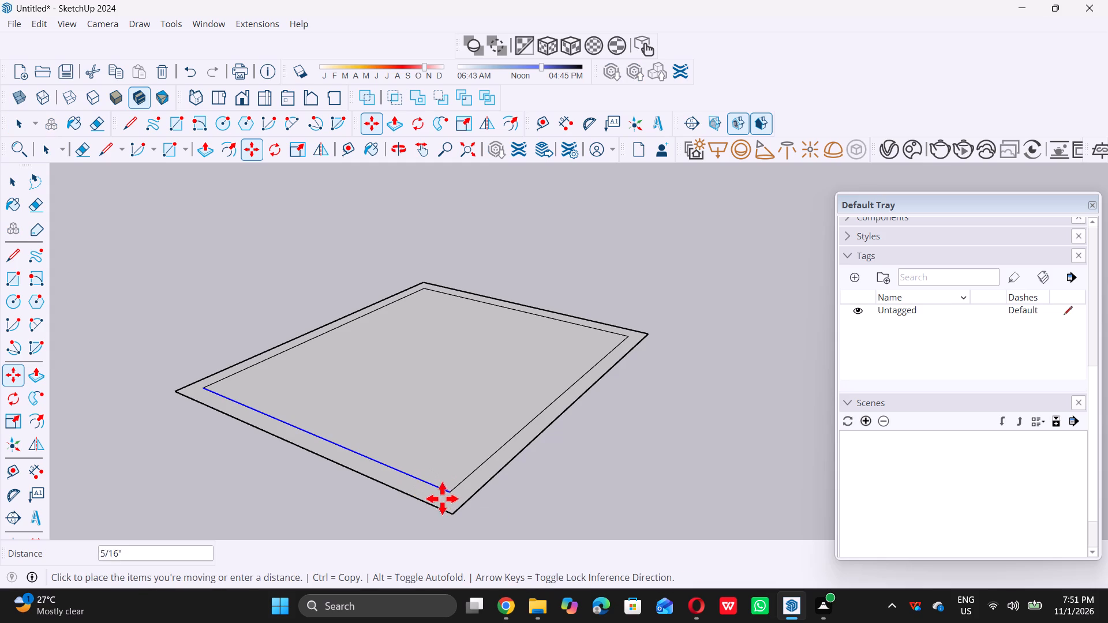
click(435, 506)
key(space)
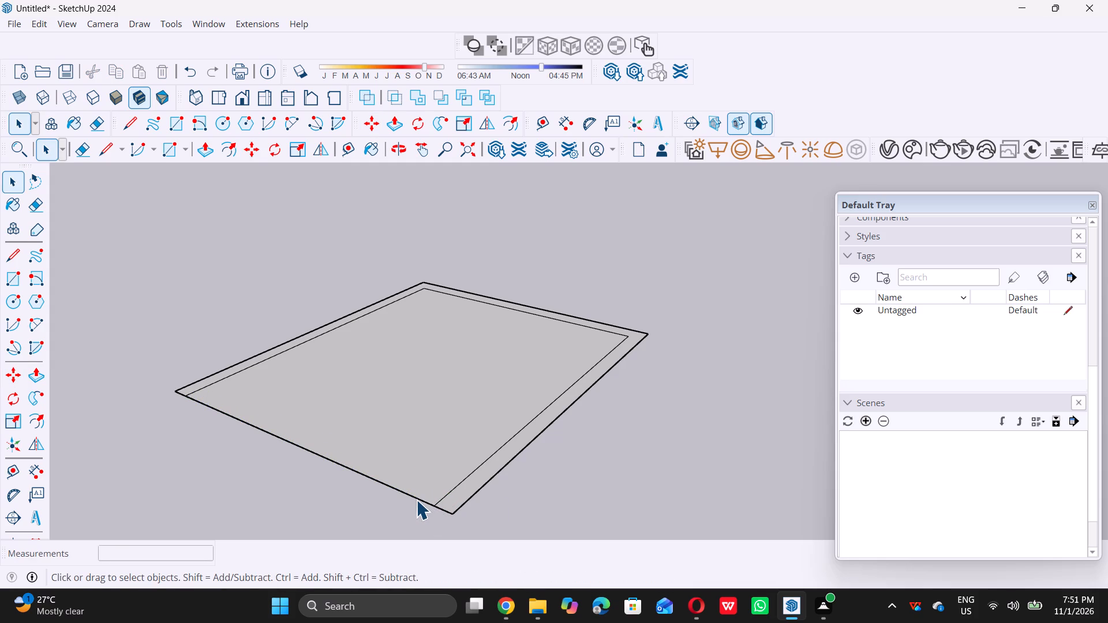
Delete the overlapping front edge between the two side walls to leave a U-shaped wall outline.
click(416, 498)
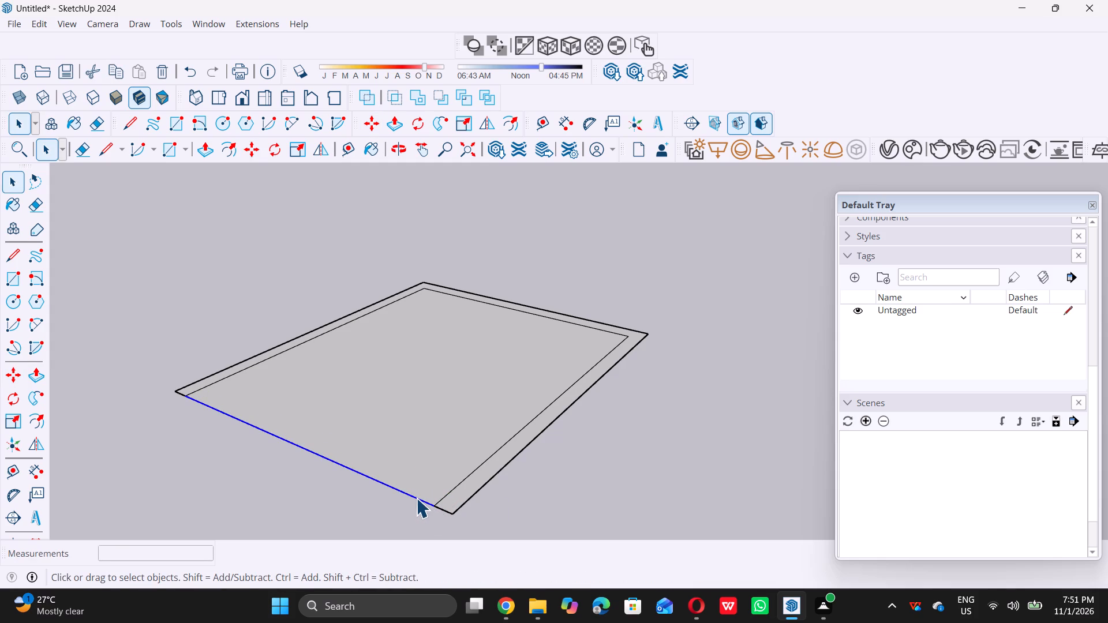
key(Delete)
Push/Pull the U-shaped wall face up 10' to raise the three walls.
scroll(416, 498, down, 10)
scroll(442, 426, down, 6)
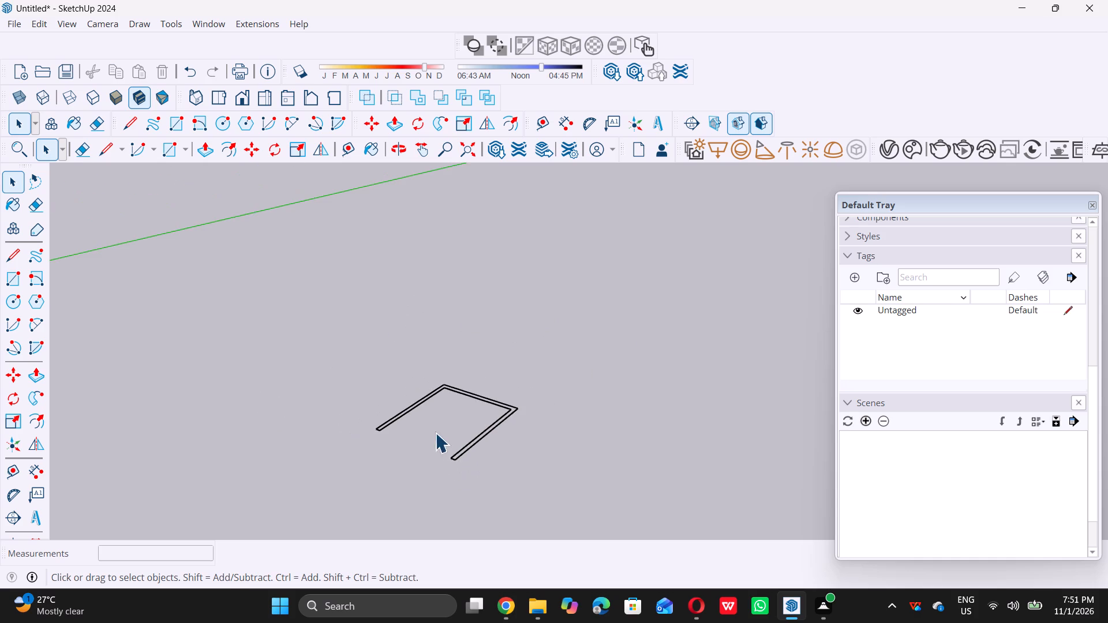
middle_drag(429, 436, 480, 420)
scroll(410, 425, up, 9)
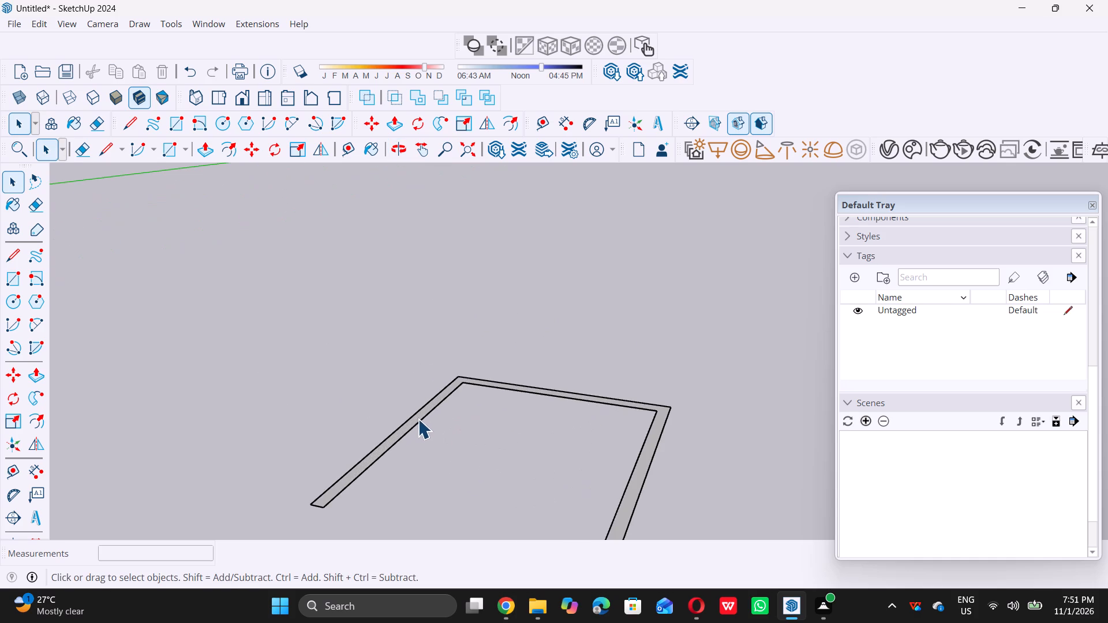
scroll(406, 423, up, 13)
double_click(413, 423)
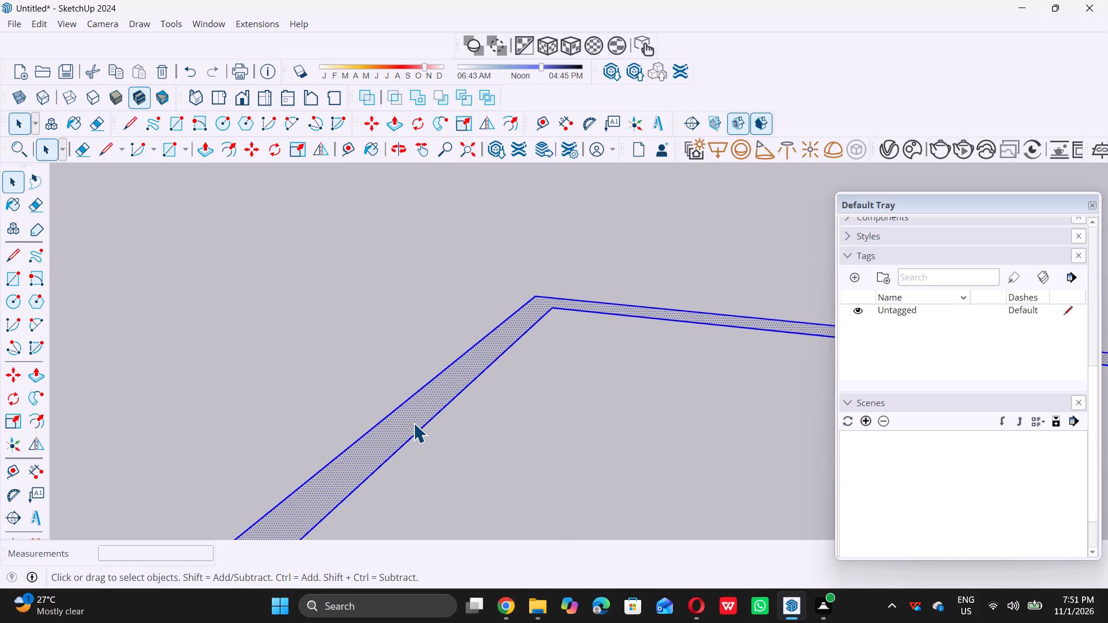
click(267, 348)
double_click(396, 429)
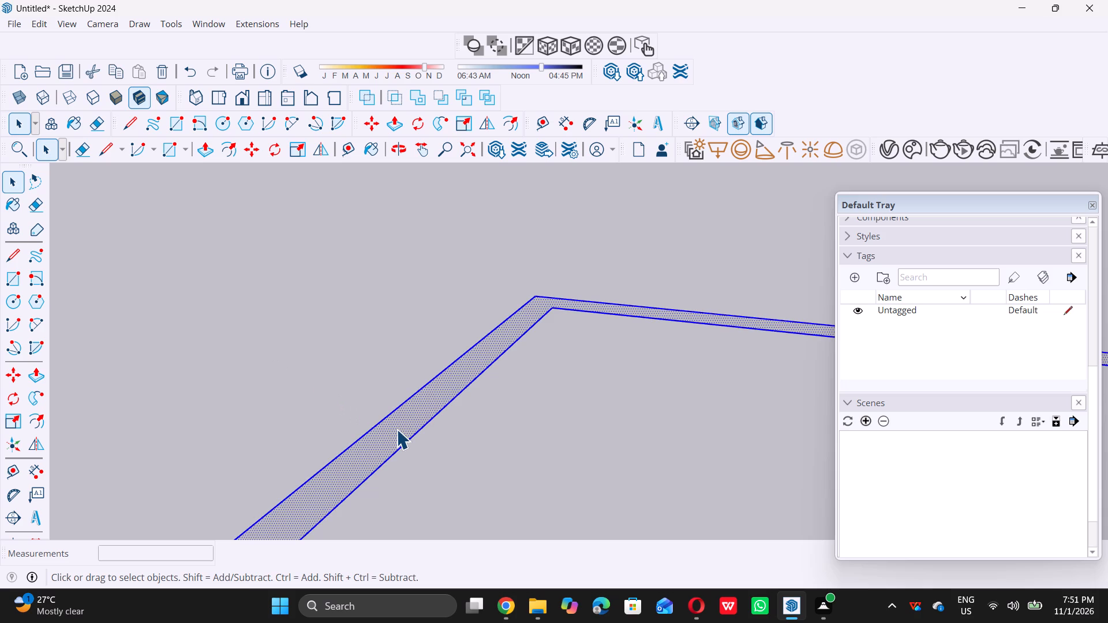
key(p)
double_click(396, 429)
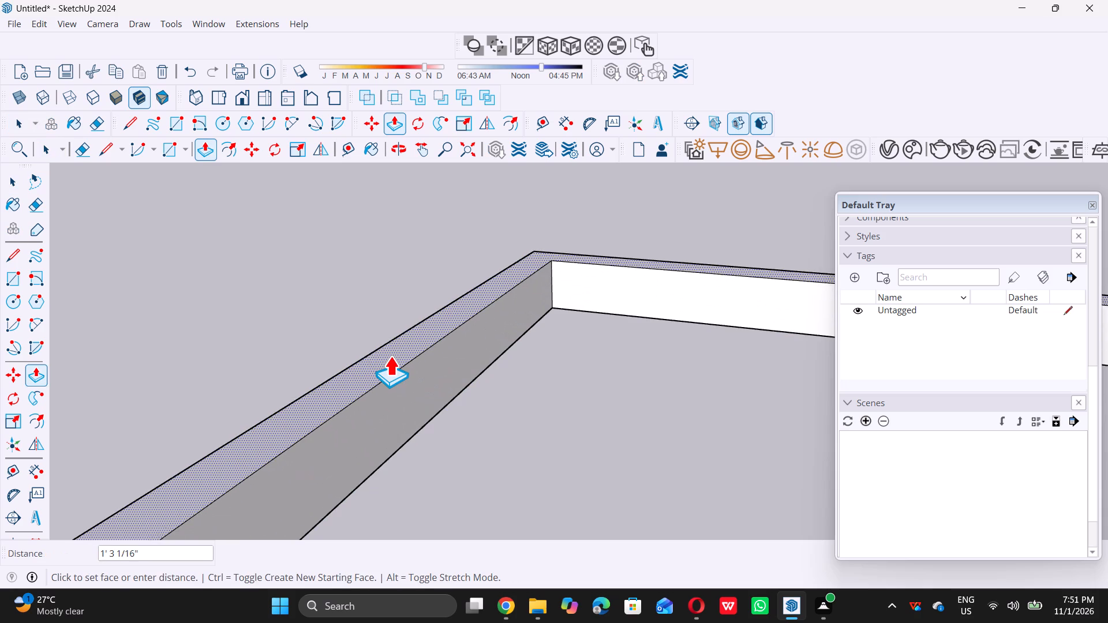
text(10')
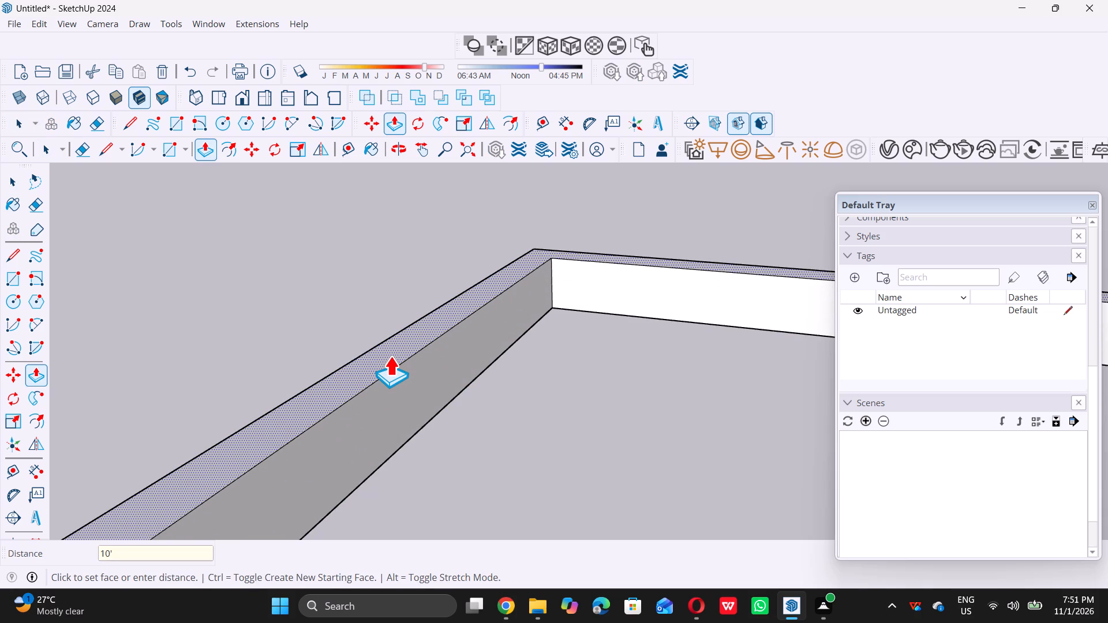
key(Return)
key(space)
Draw a 9" wide vertical rotated rectangle downward from the outer bottom edge of the back wall, spanning corner to corner.
scroll(396, 397, down, 7)
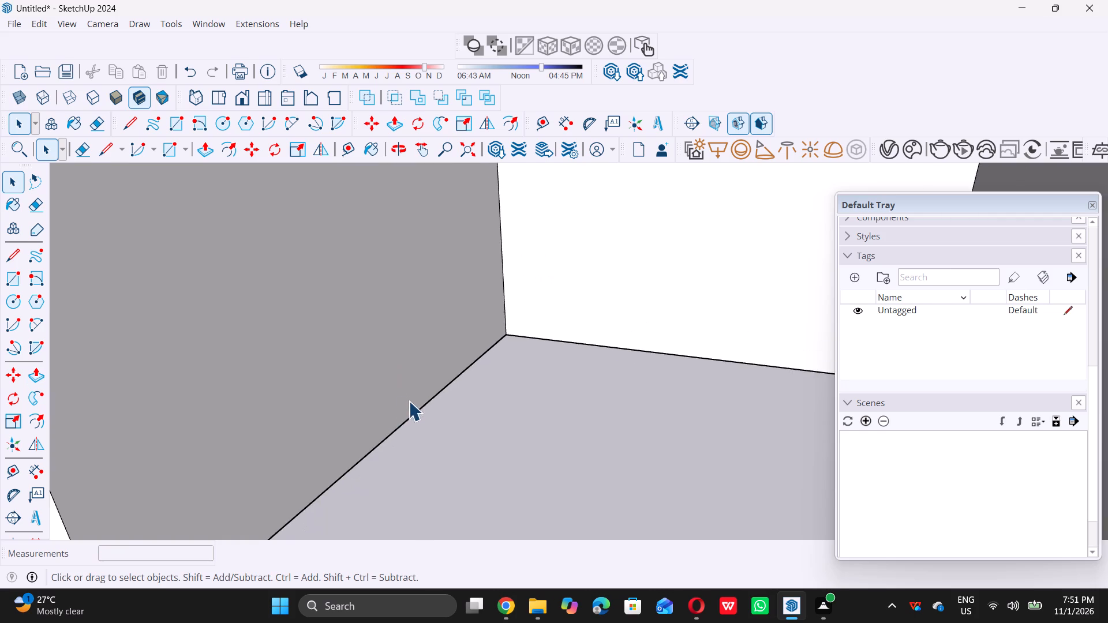
scroll(409, 401, down, 16)
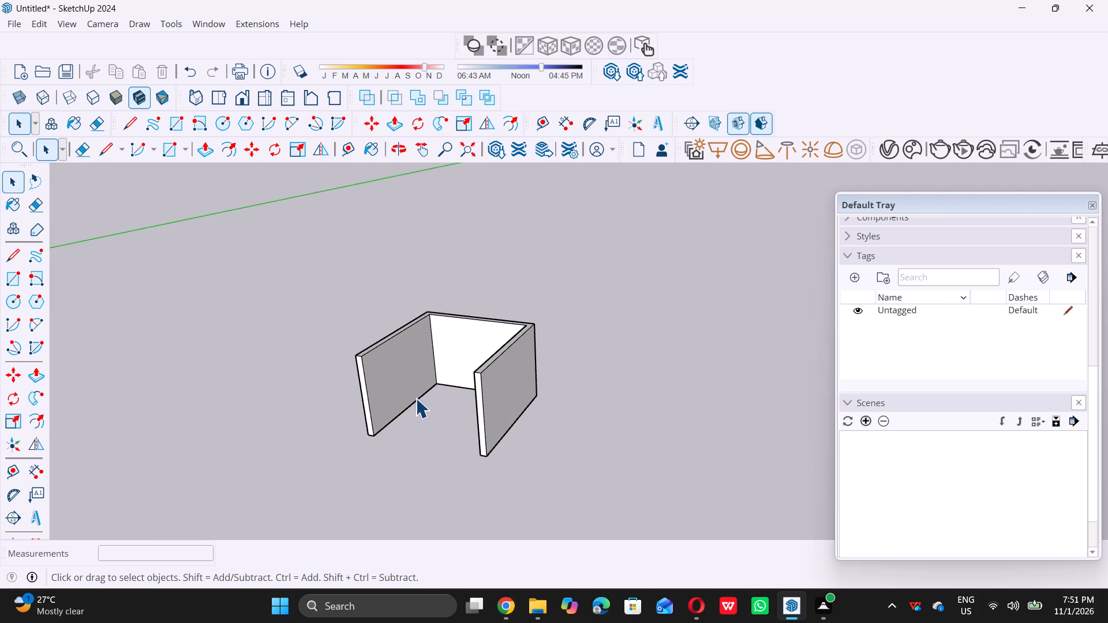
scroll(418, 399, down, 10)
middle_click(598, 411)
middle_drag(391, 448, 775, 416)
scroll(526, 431, down, 10)
middle_drag(503, 481, 546, 397)
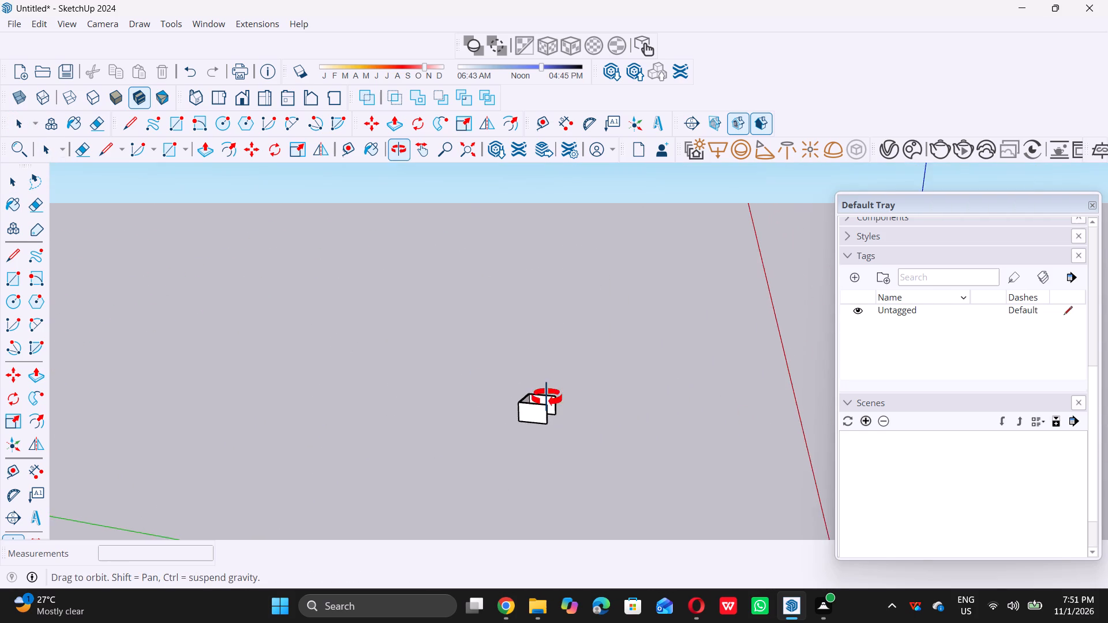
middle_drag(546, 397, 551, 356)
scroll(552, 418, up, 12)
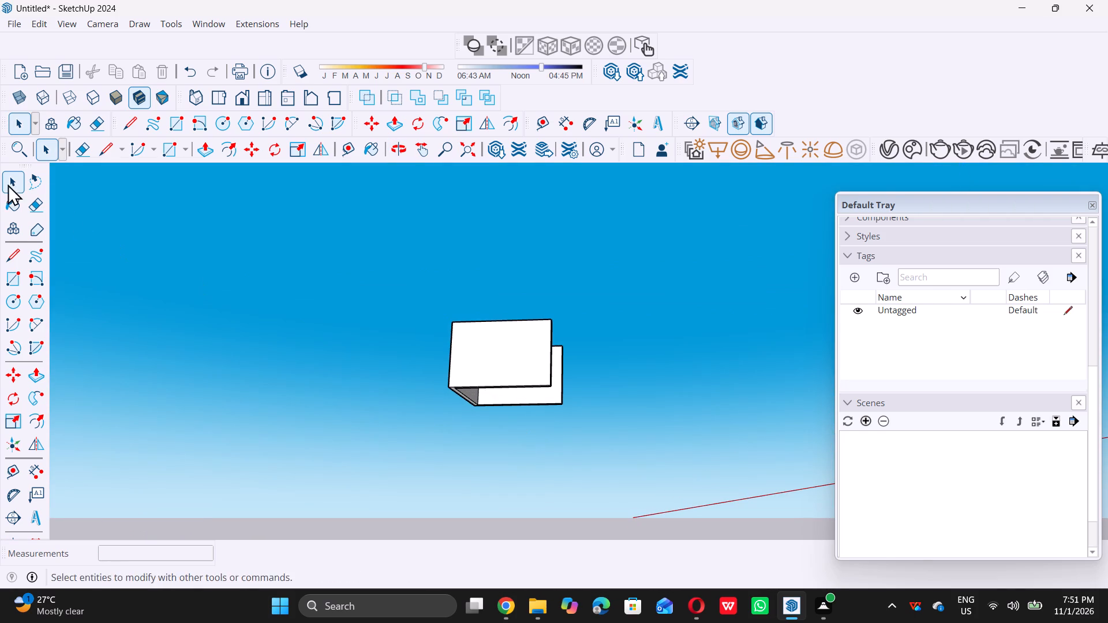
click(32, 275)
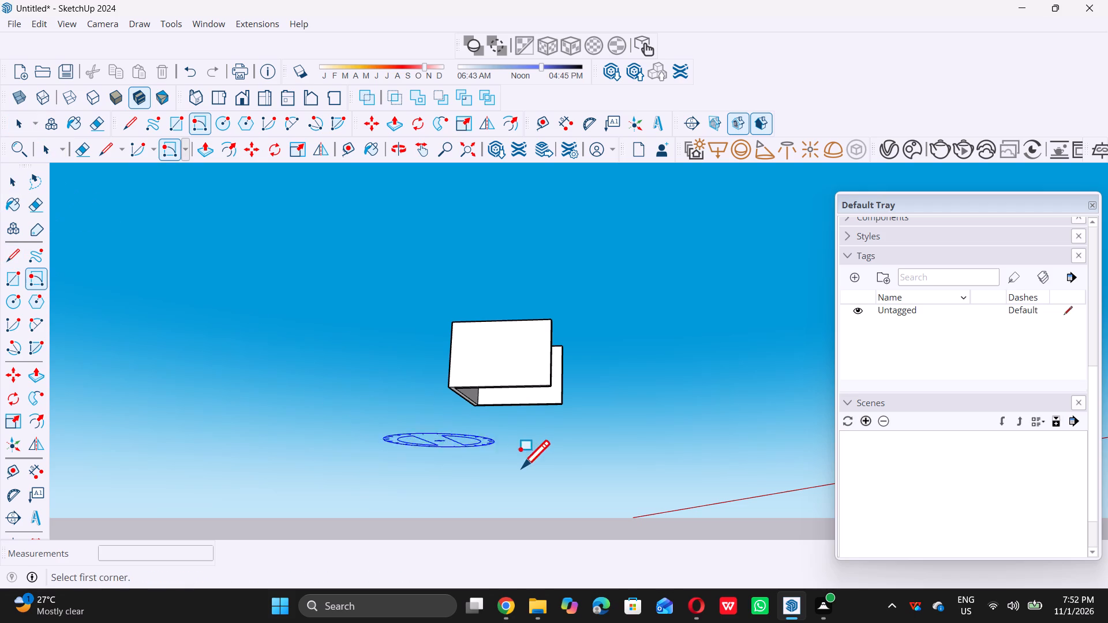
scroll(511, 494, up, 6)
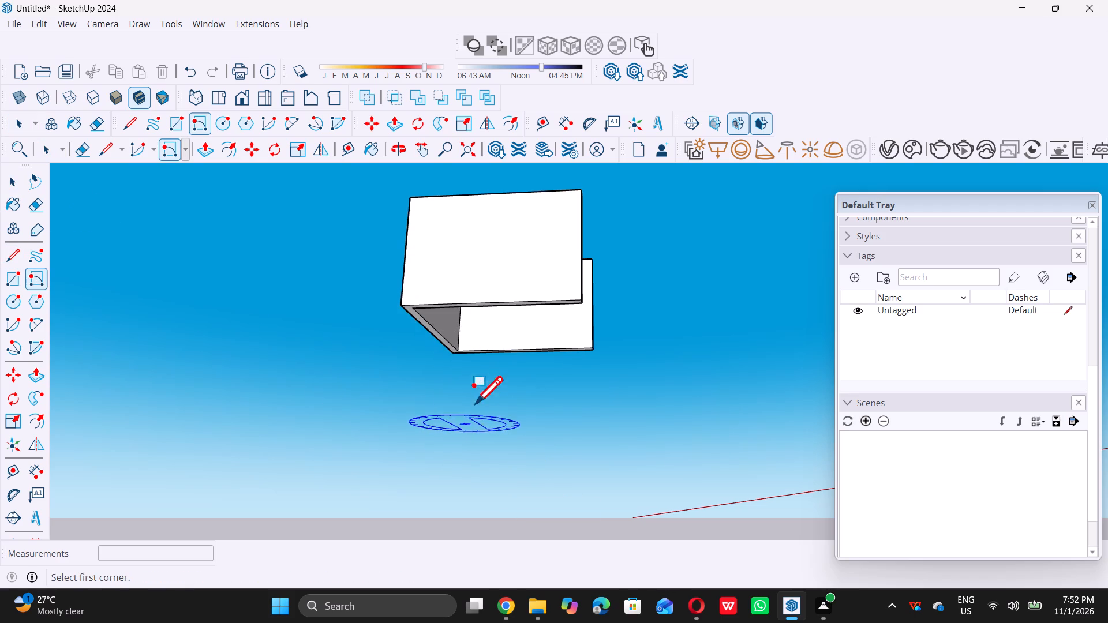
scroll(438, 346, up, 19)
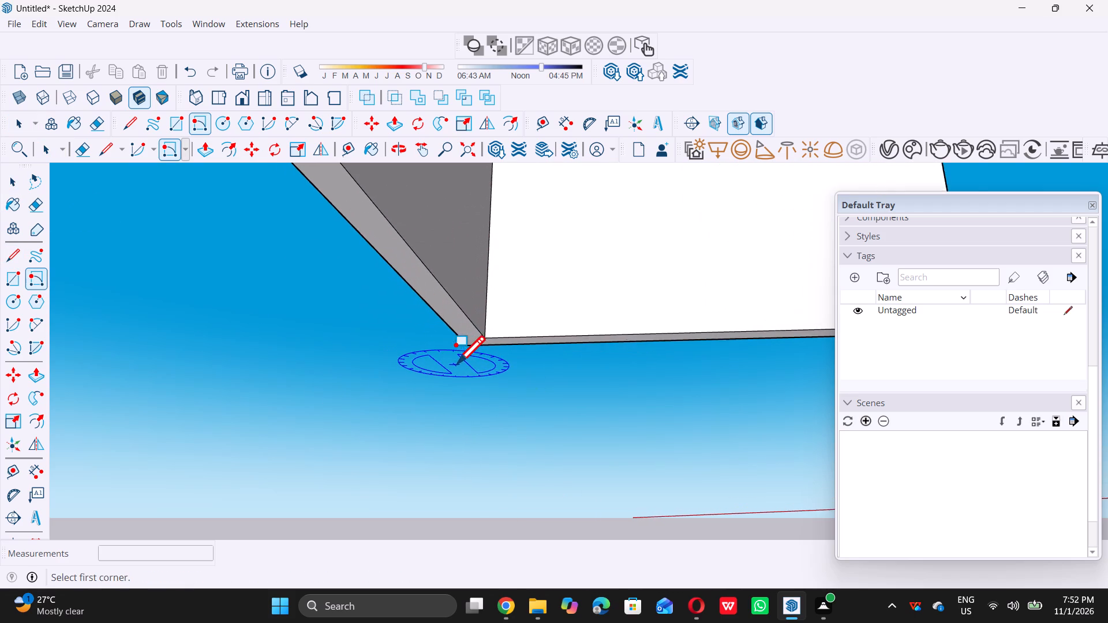
scroll(455, 363, up, 1)
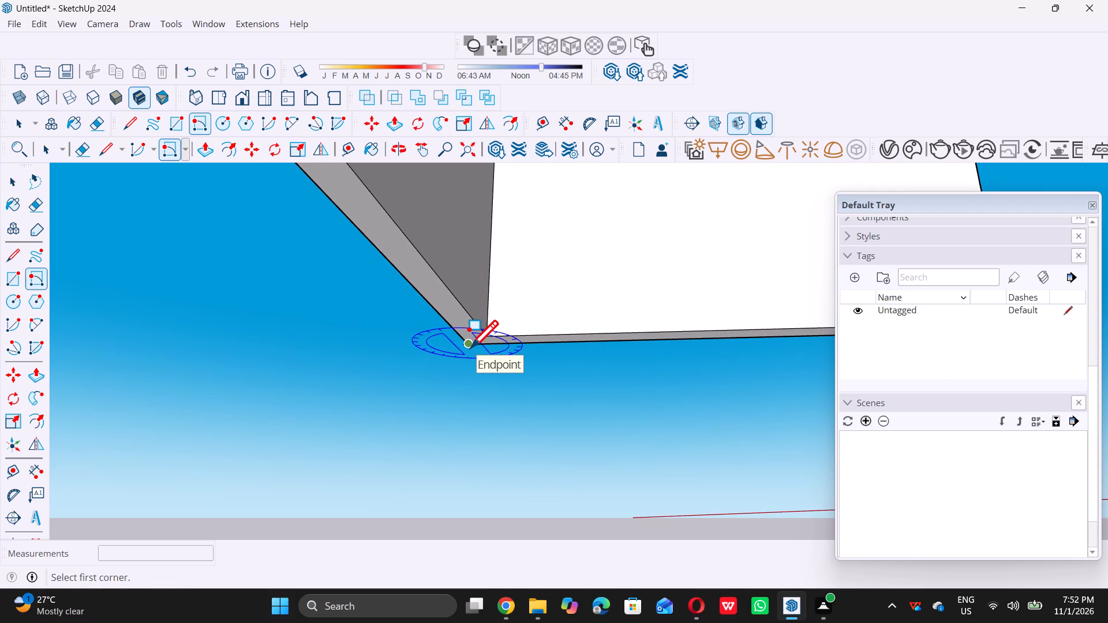
scroll(465, 341, up, 9)
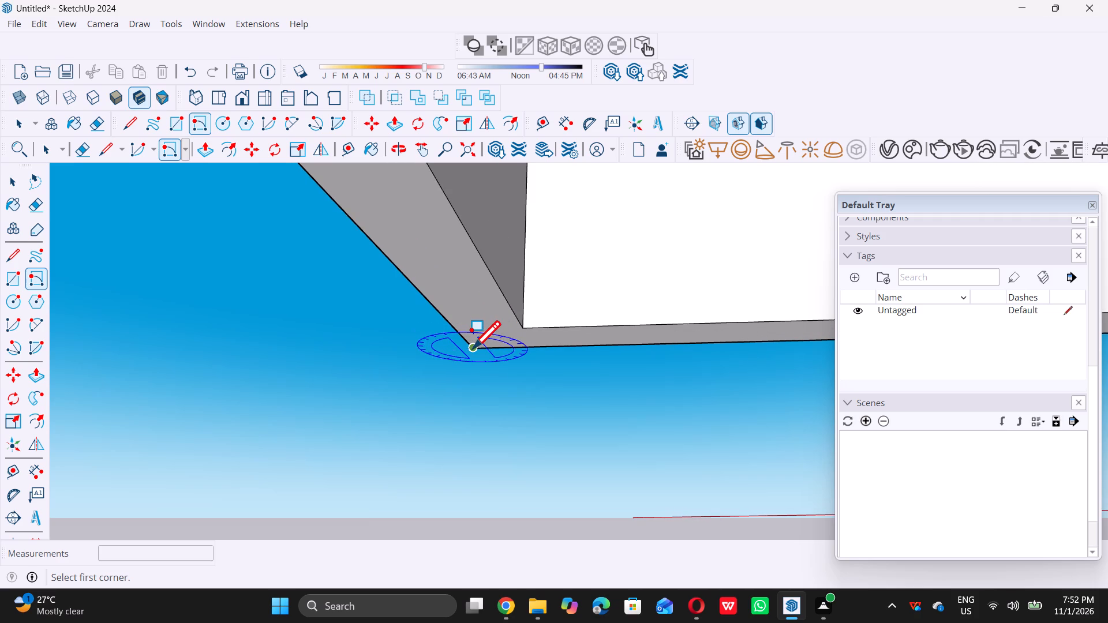
click(471, 348)
scroll(471, 349, down, 13)
scroll(470, 352, down, 9)
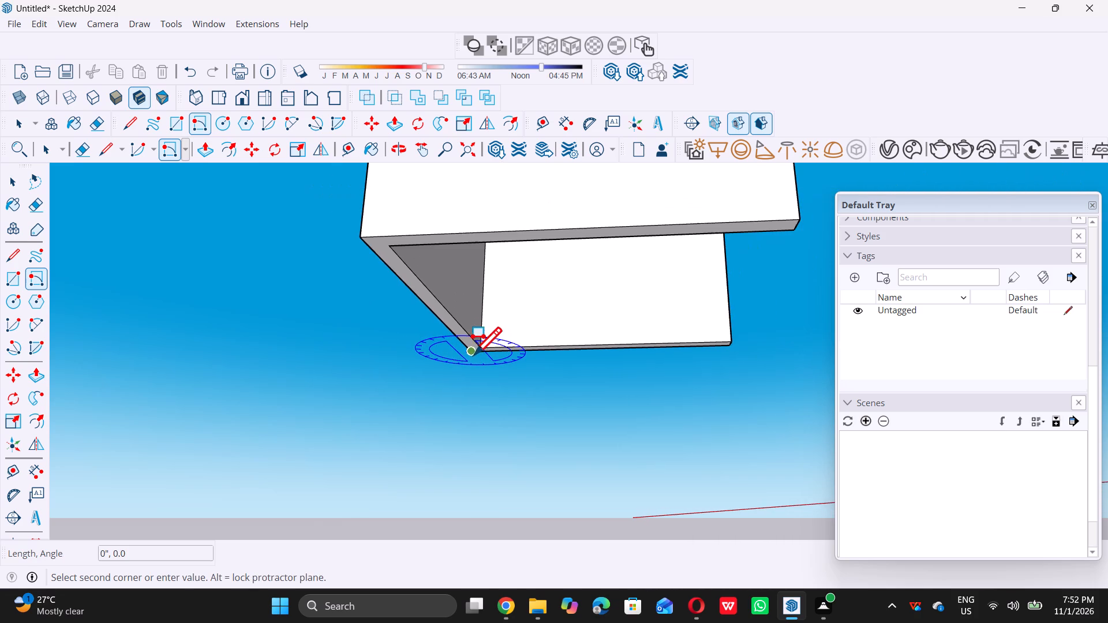
triple_click(361, 234)
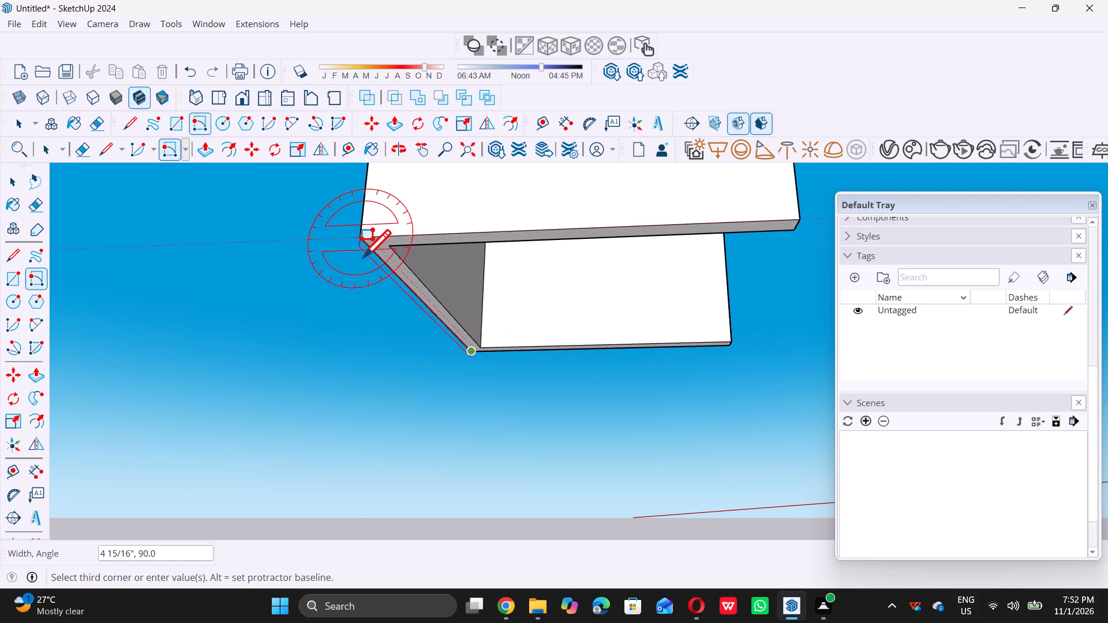
key(9)
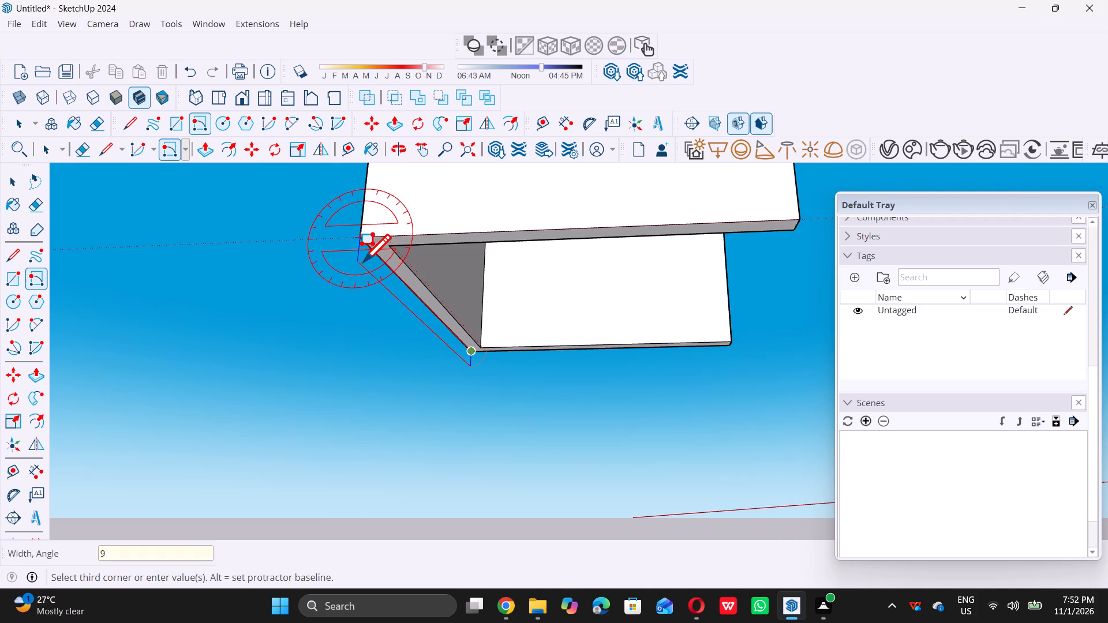
key(shift+quotedbl)
key(Return)
key(space)
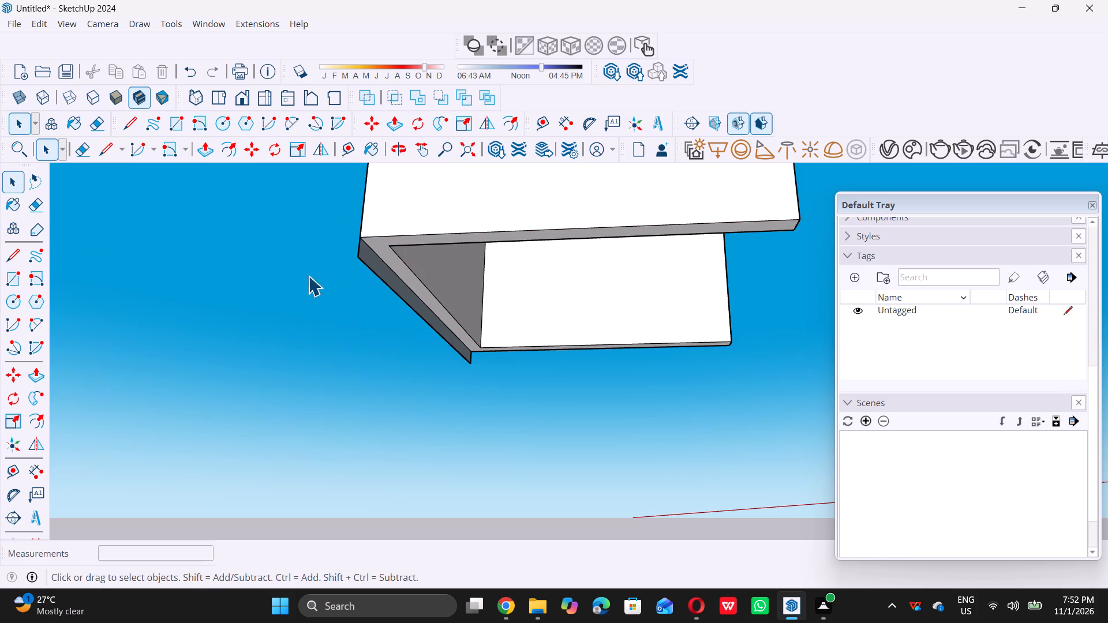
scroll(414, 294, up, 4)
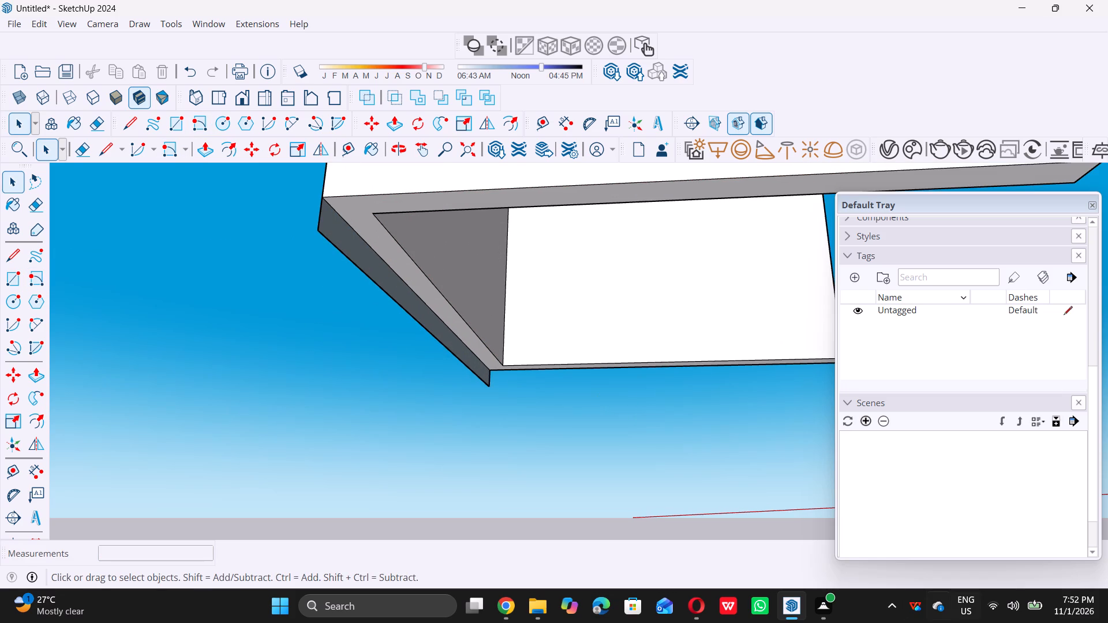
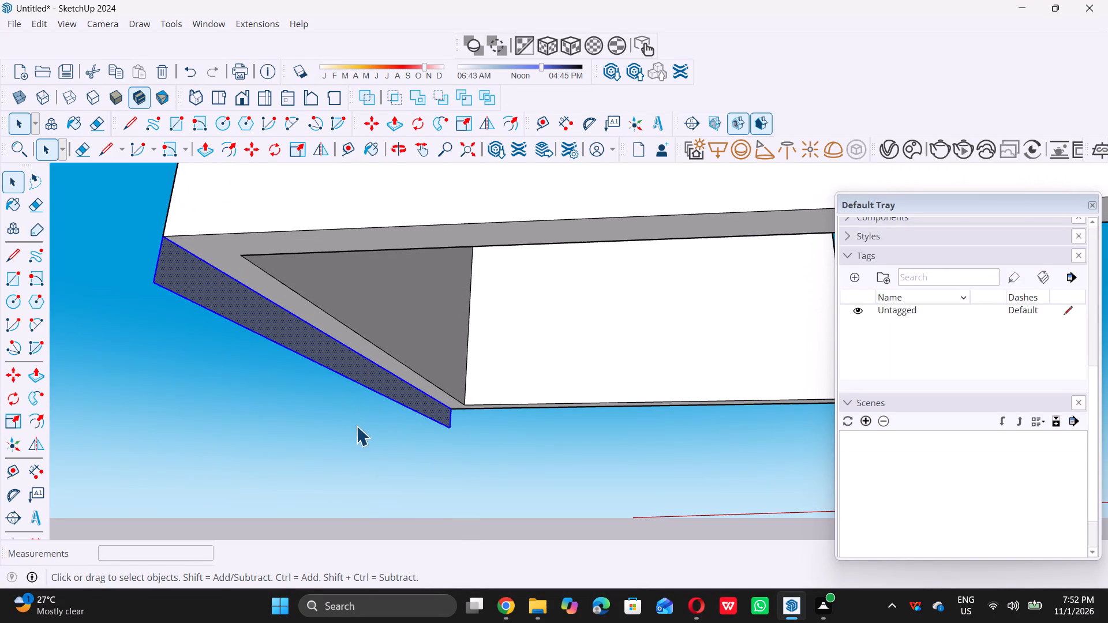
Push/Pull the 9" deep rectangle below the back wall 15' forward to form the base under the walls.
key(p)
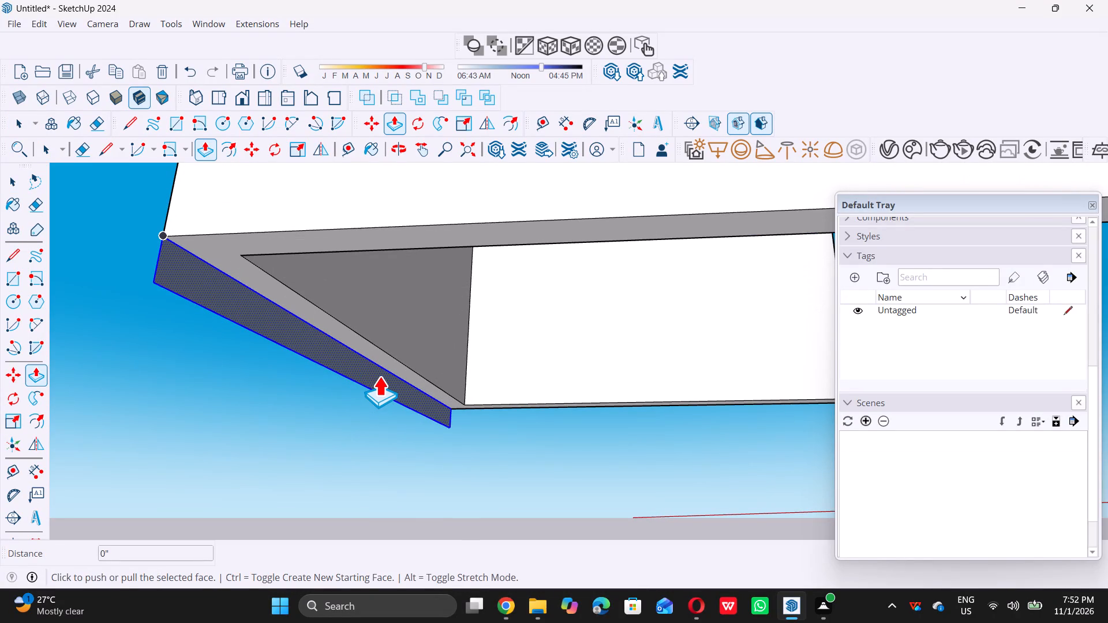
click(379, 376)
scroll(458, 395, down, 3)
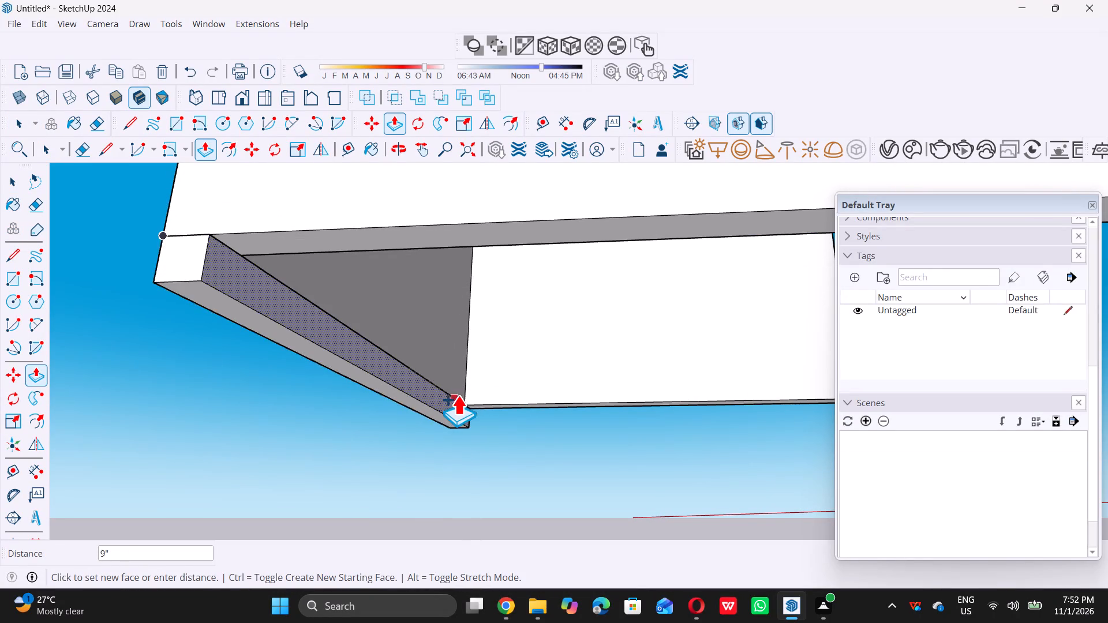
scroll(458, 395, down, 11)
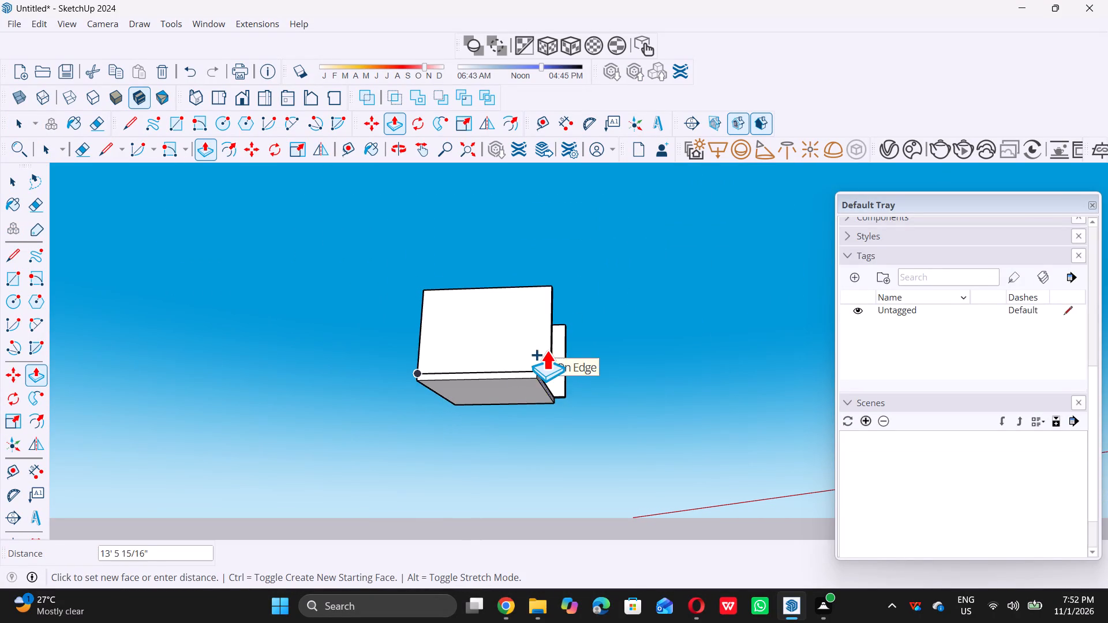
click(553, 340)
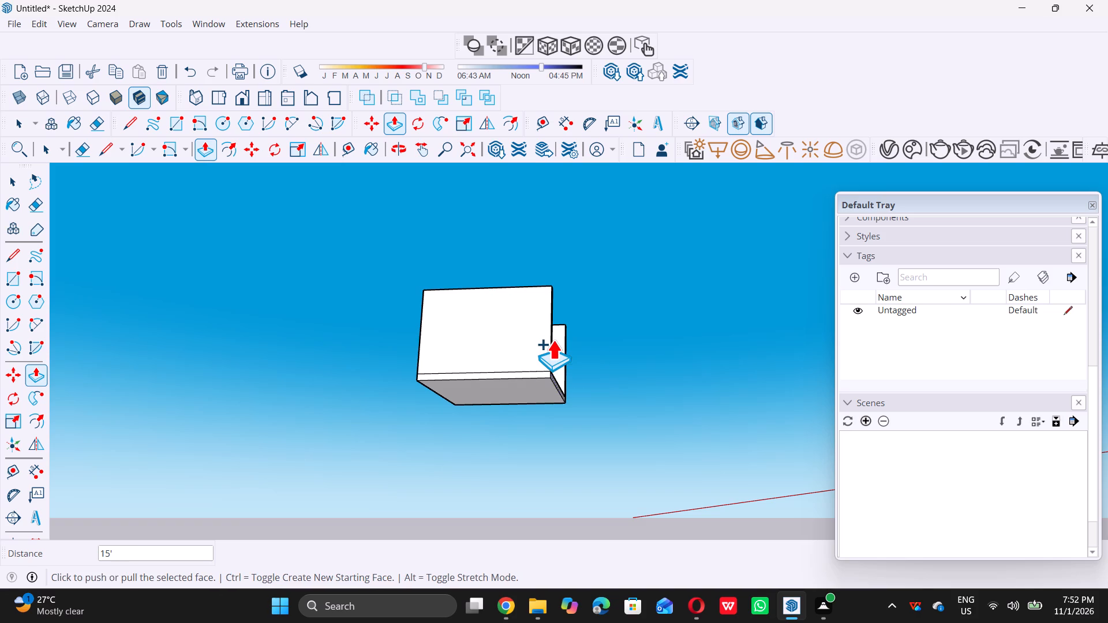
key(space)
double_click(672, 382)
Place a horizontal guide 4" above the bottom edge of the back wall's inner face.
scroll(644, 377, down, 6)
middle_drag(649, 360, 238, 428)
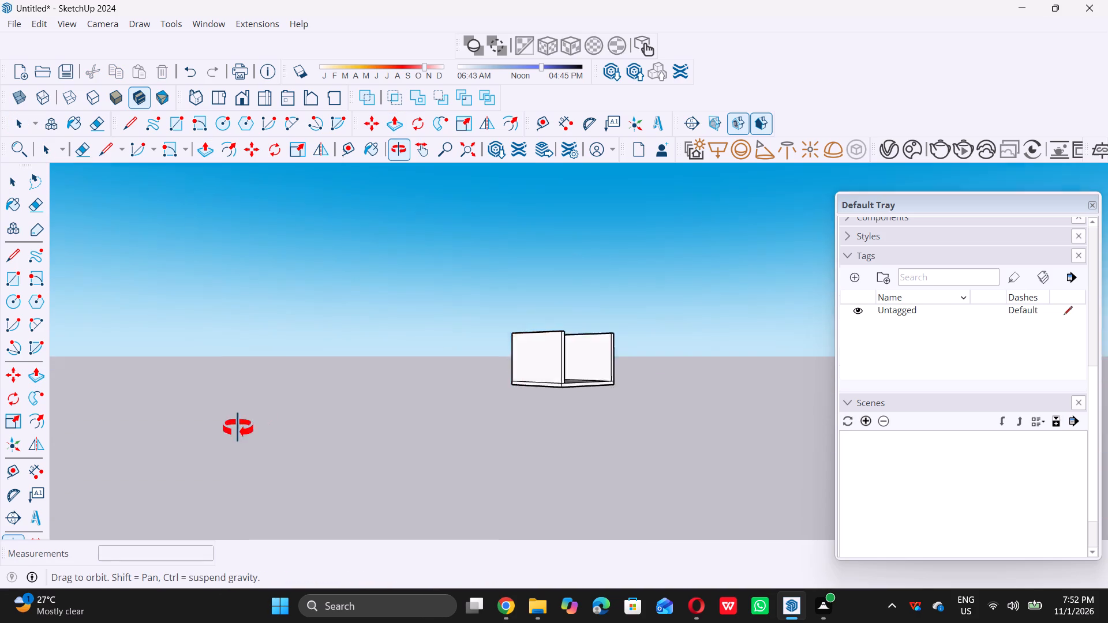
middle_drag(238, 428, 335, 427)
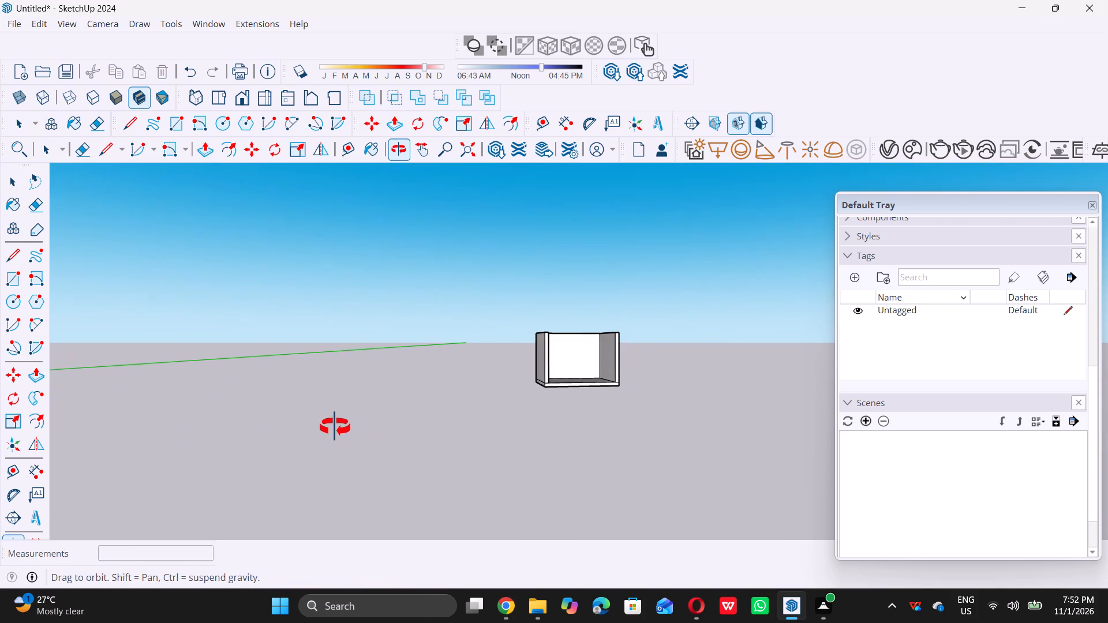
middle_drag(335, 427, 294, 421)
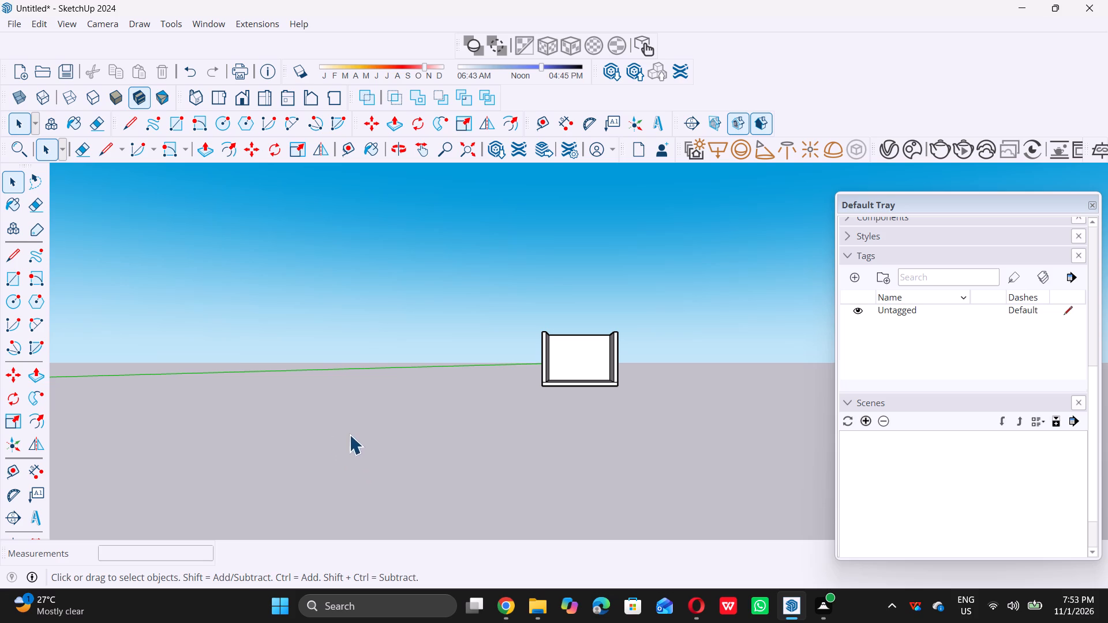
middle_drag(592, 362, 601, 354)
scroll(601, 352, up, 12)
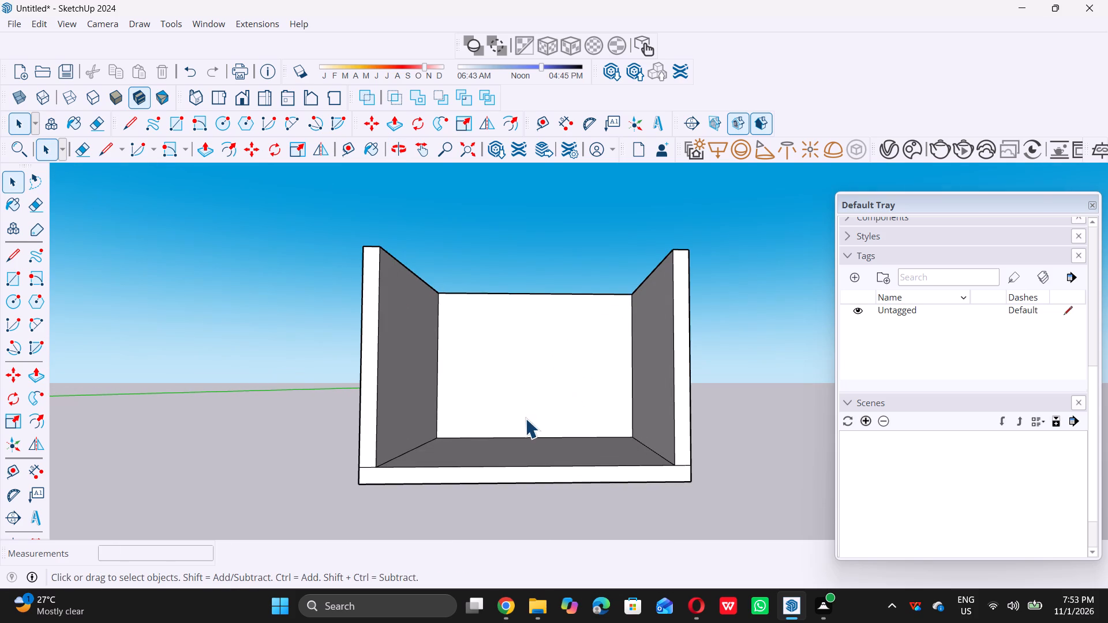
middle_drag(523, 416, 522, 406)
scroll(517, 416, up, 5)
key(t)
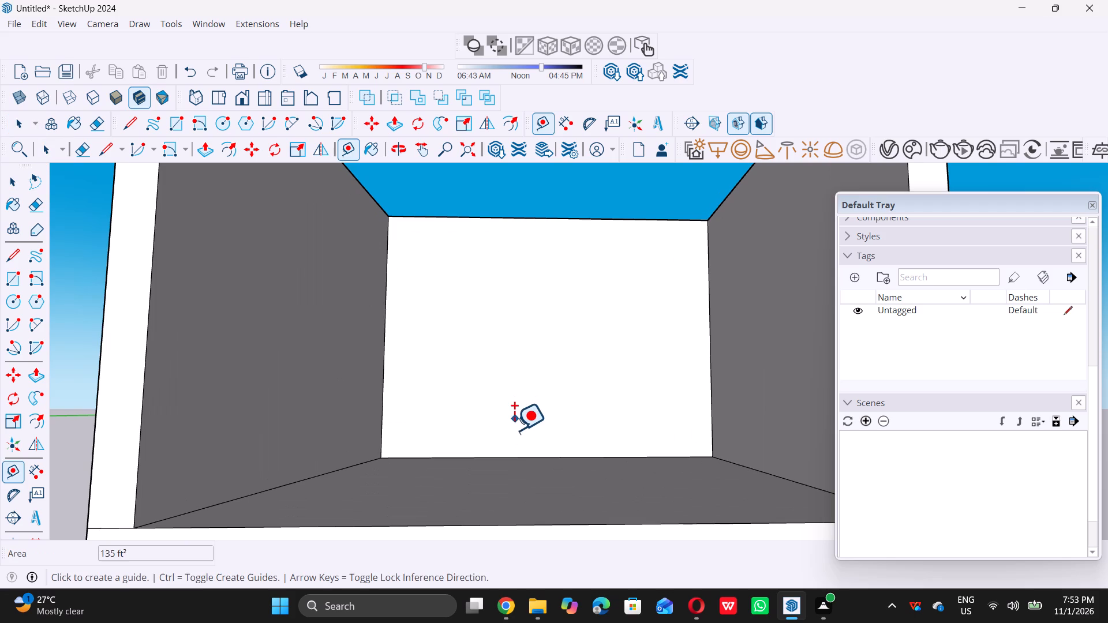
click(514, 457)
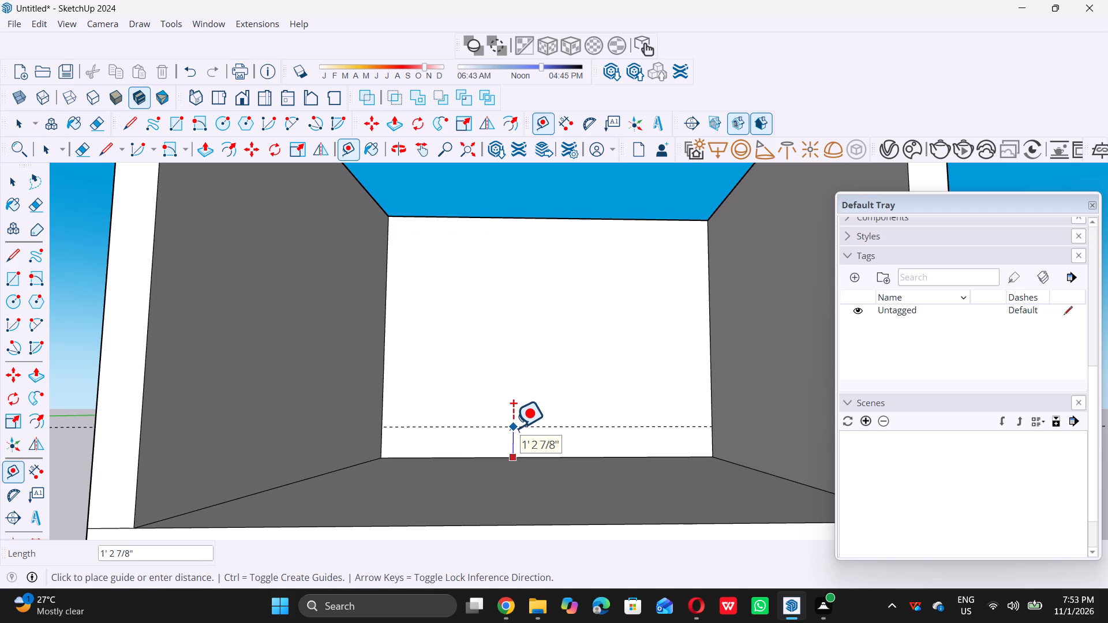
key(4)
key(shift+quotedbl)
key(Return)
key(space)
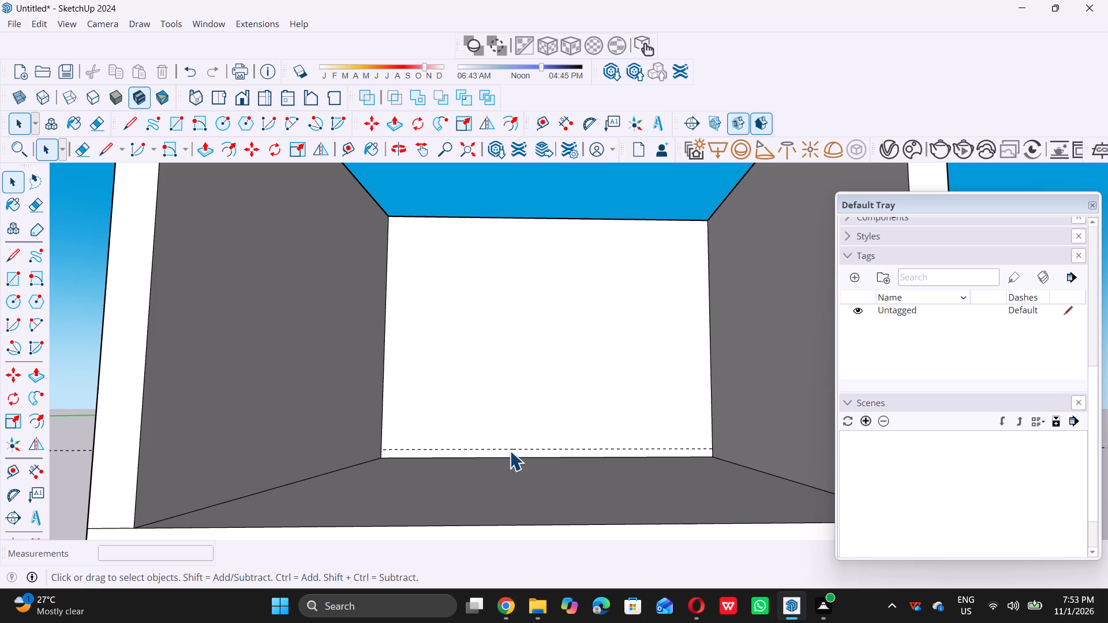
Draw a 4" by 13' 6" rectangle along the bottom of the back wall's inner face, up to the guide.
key(r)
scroll(407, 455, up, 1)
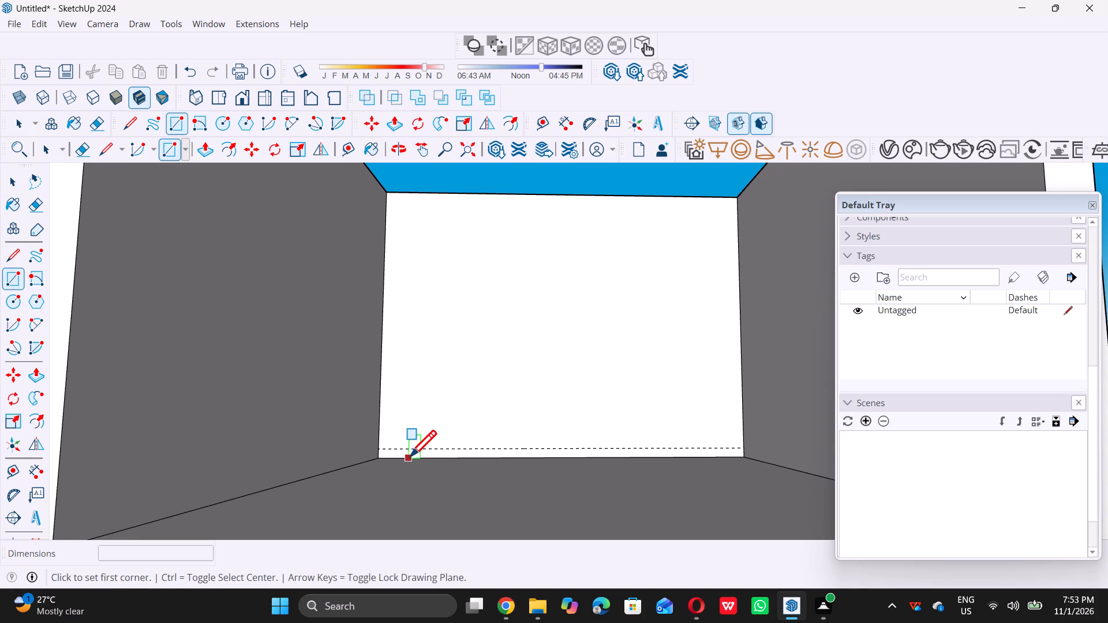
scroll(405, 461, up, 8)
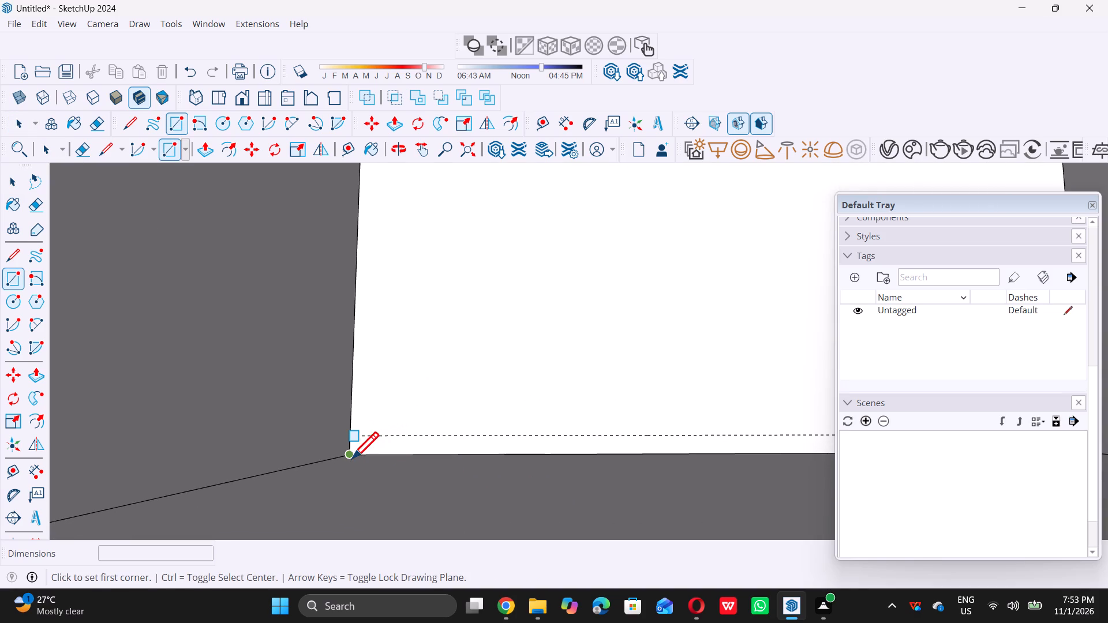
click(352, 457)
scroll(350, 453, down, 7)
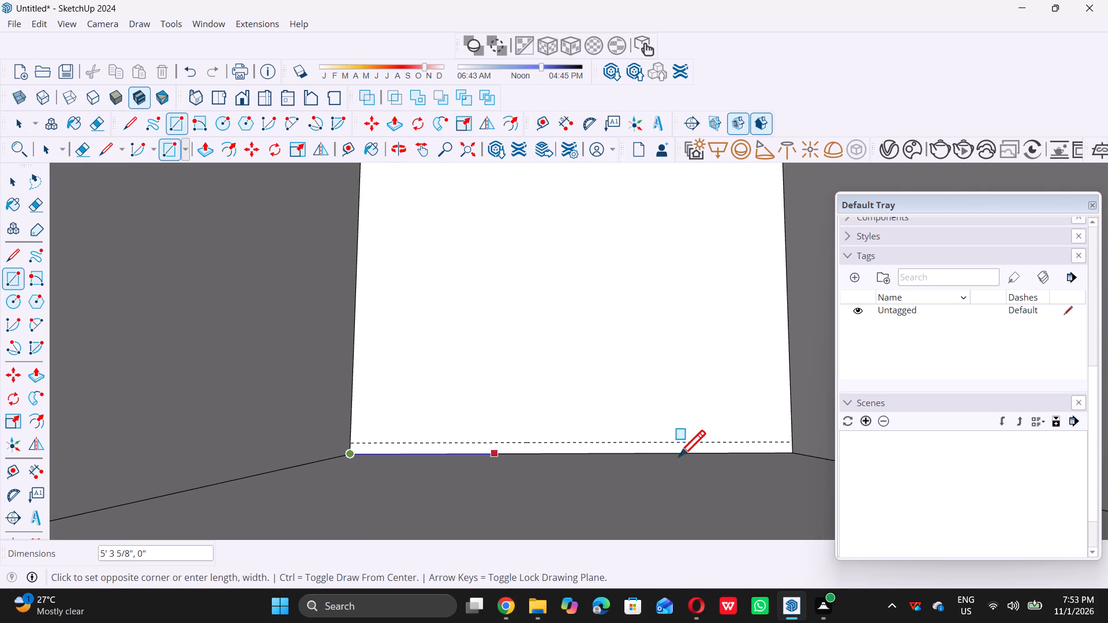
scroll(792, 440, down, 1)
scroll(792, 440, up, 4)
click(792, 441)
key(space)
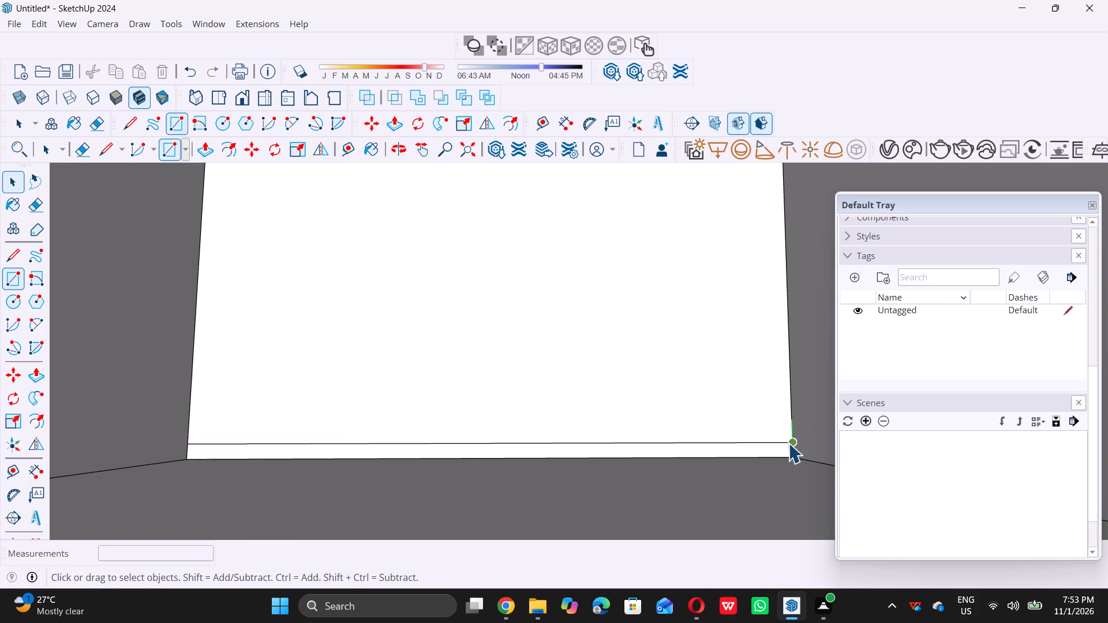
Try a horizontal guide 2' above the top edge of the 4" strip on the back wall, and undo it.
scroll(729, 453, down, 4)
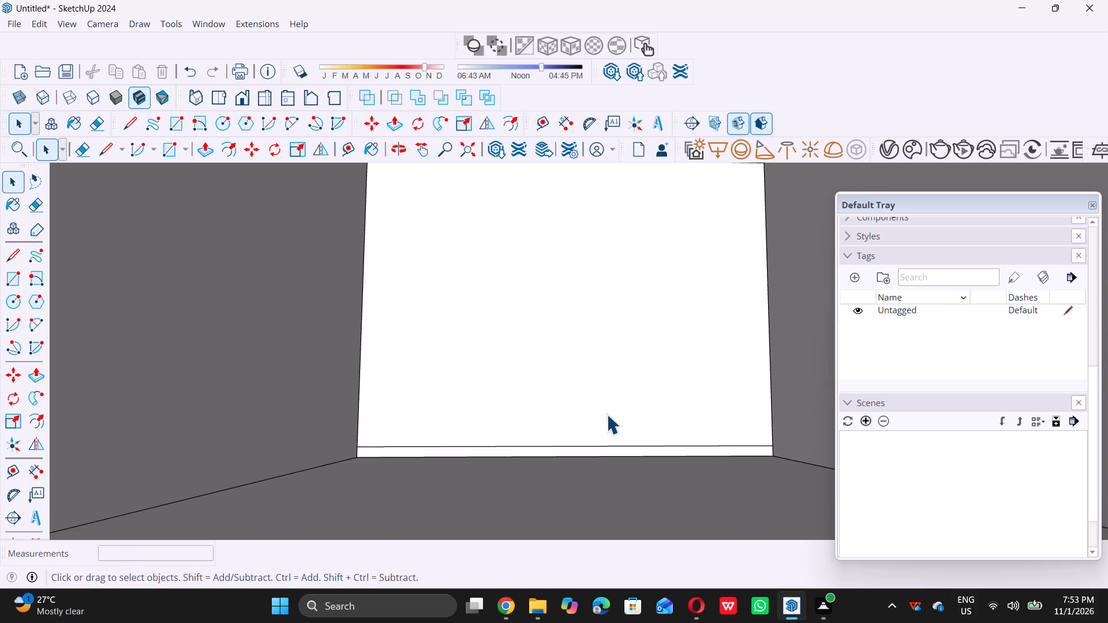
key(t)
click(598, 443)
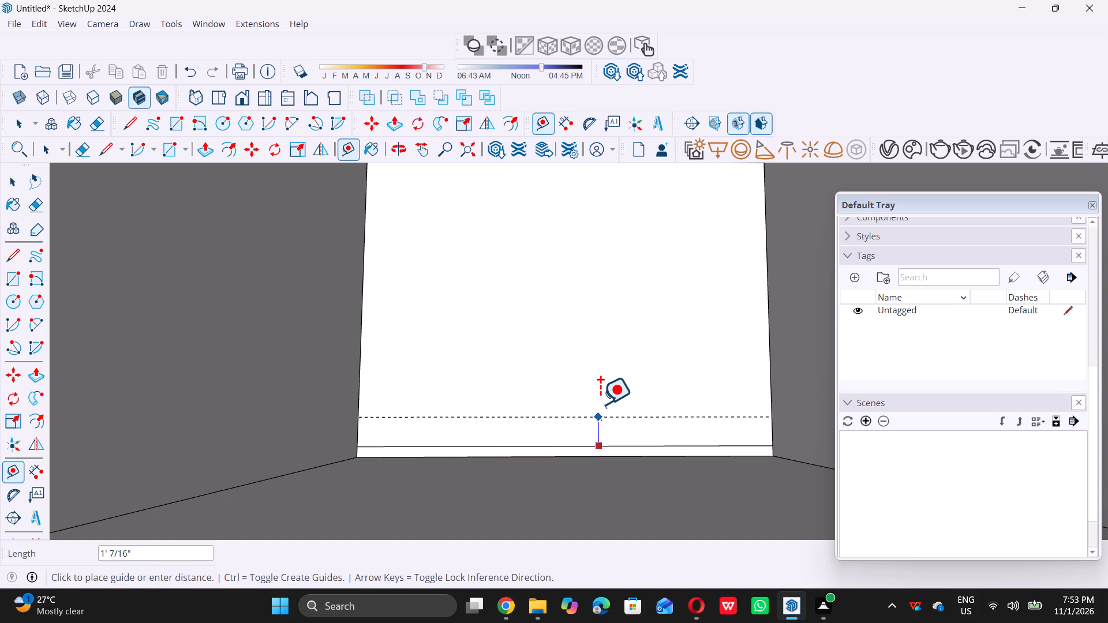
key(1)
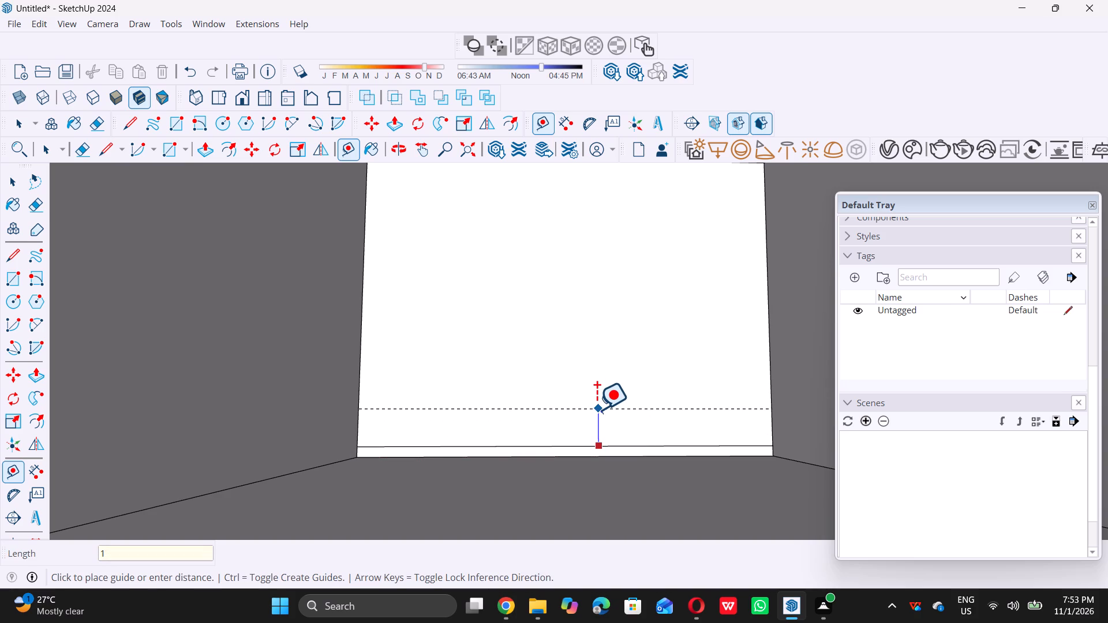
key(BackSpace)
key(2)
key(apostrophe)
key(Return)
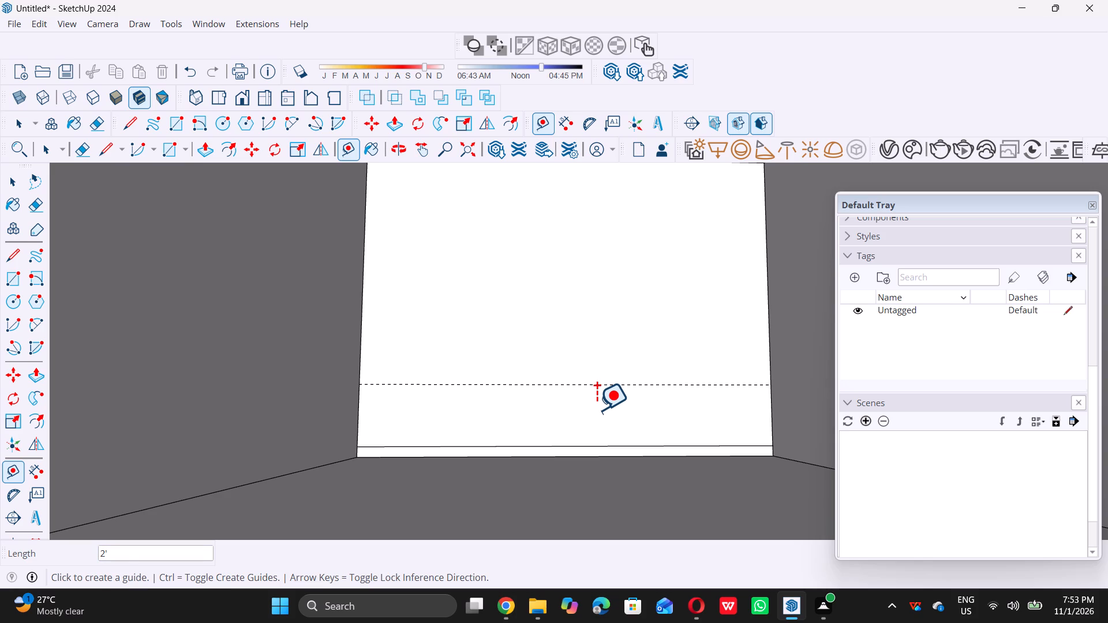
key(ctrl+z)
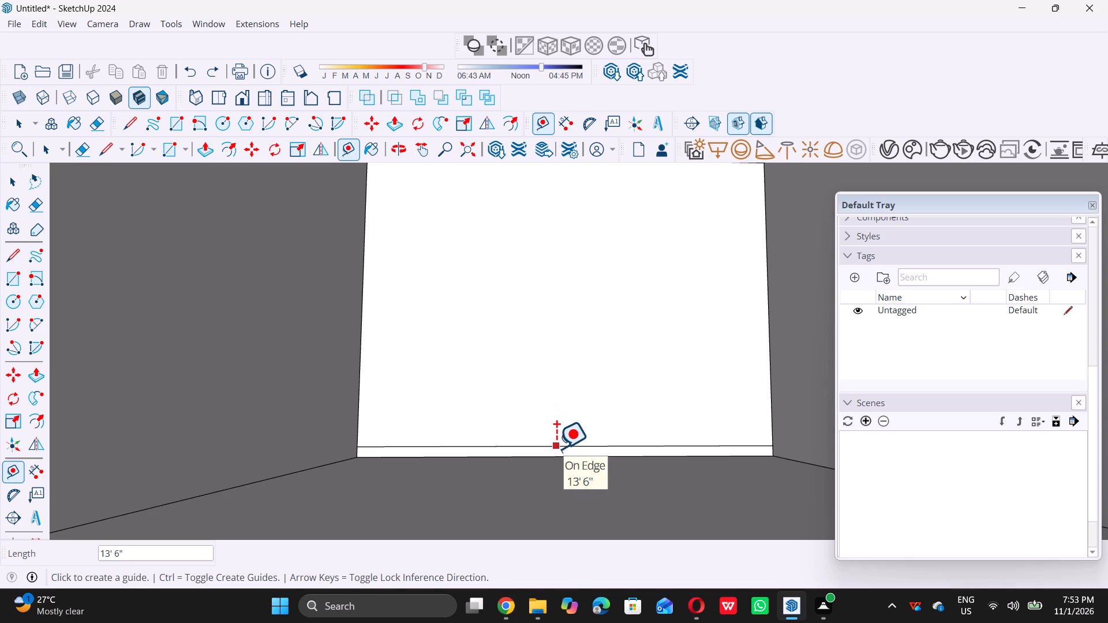
Place a horizontal guide 1' above the top edge of the 4" strip on the back wall.
click(556, 448)
key(1)
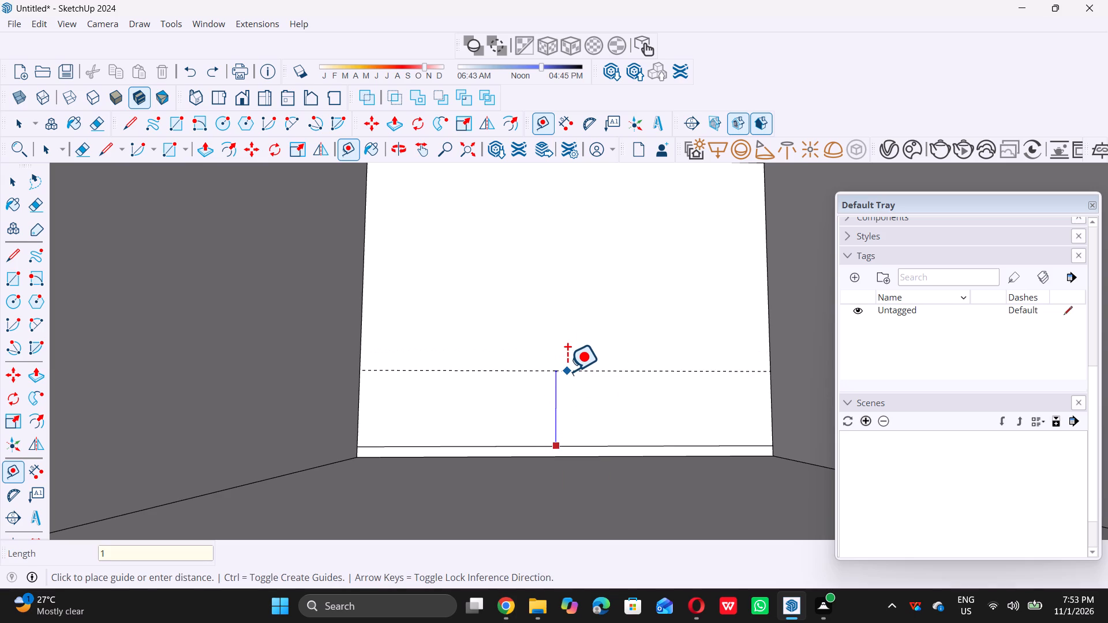
key(apostrophe)
key(Return)
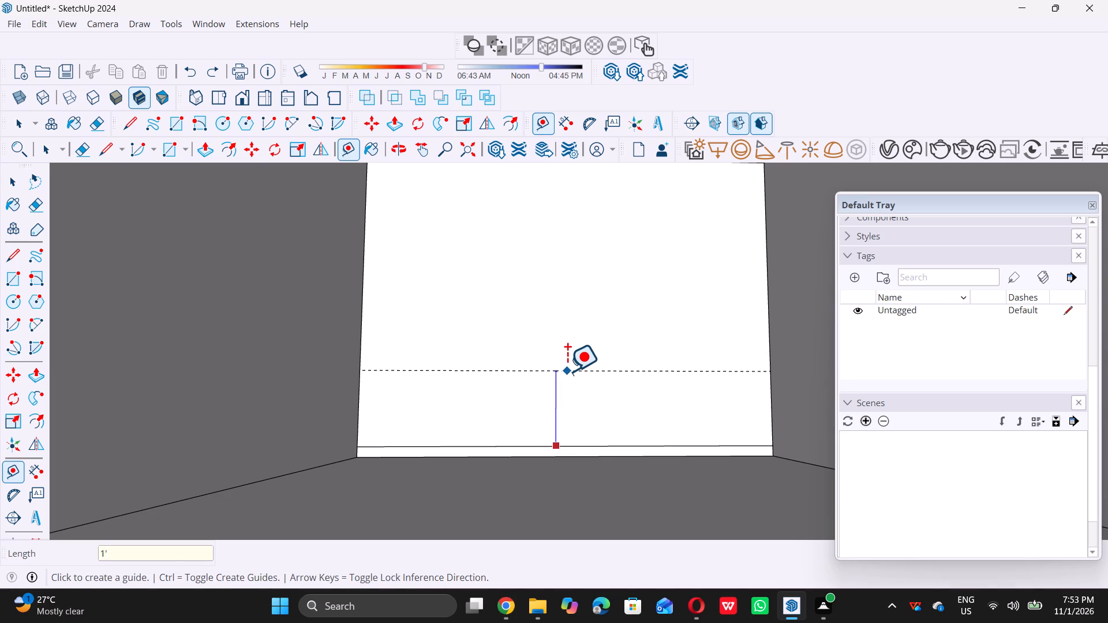
Place a horizontal guide 0.5" above the top edge of the 4" strip on the back wall.
middle_drag(595, 367, 583, 404)
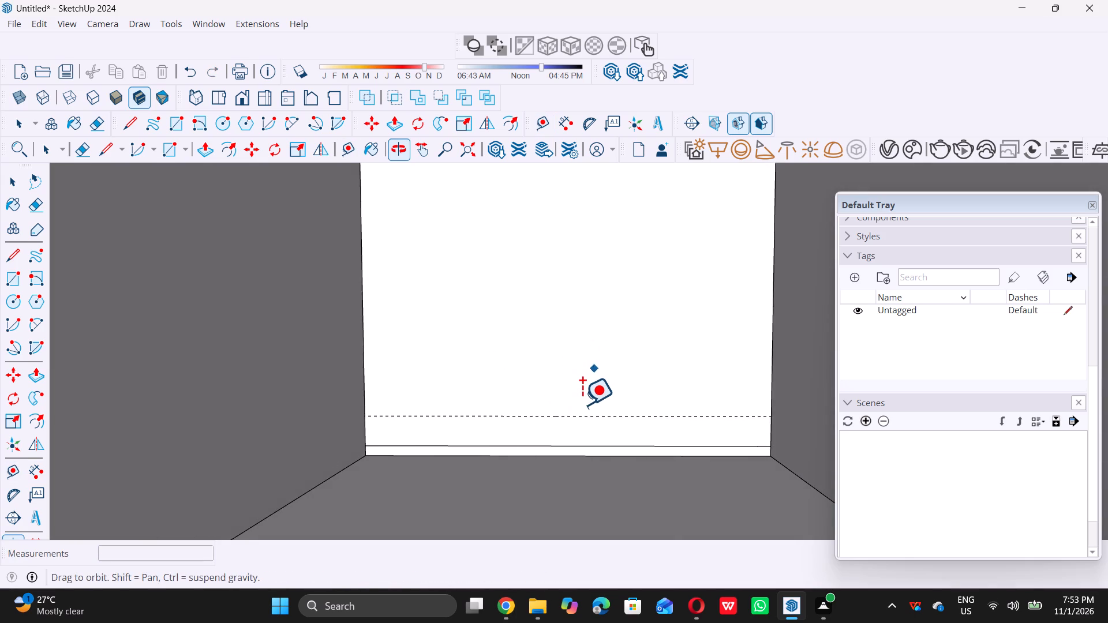
scroll(521, 445, up, 8)
triple_click(522, 445)
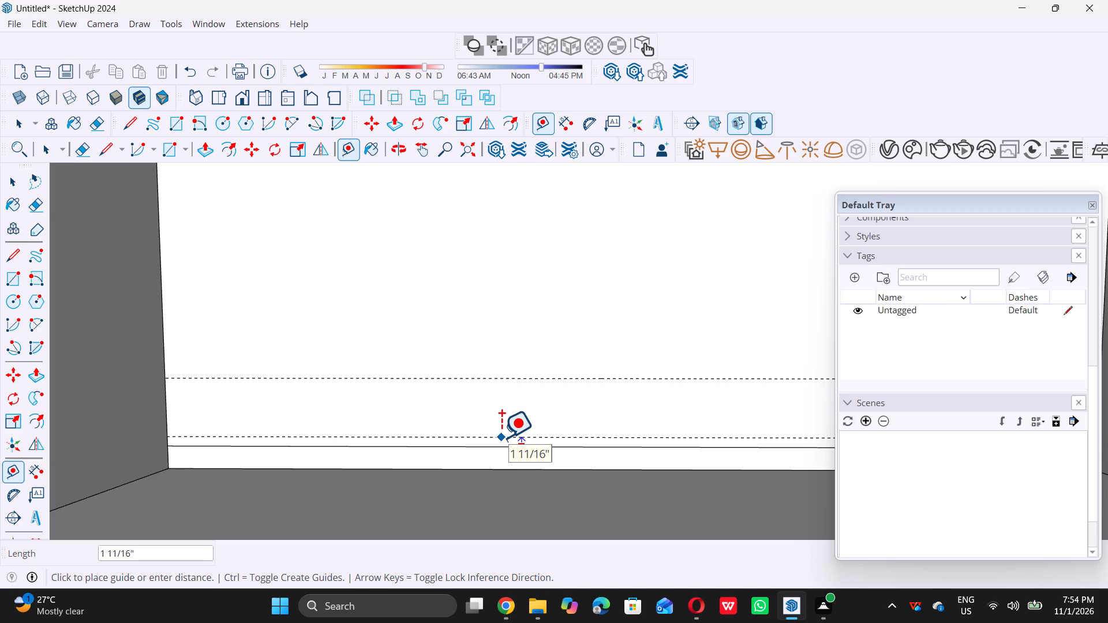
text(0.5)
key(shift+quotedbl)
key(Return)
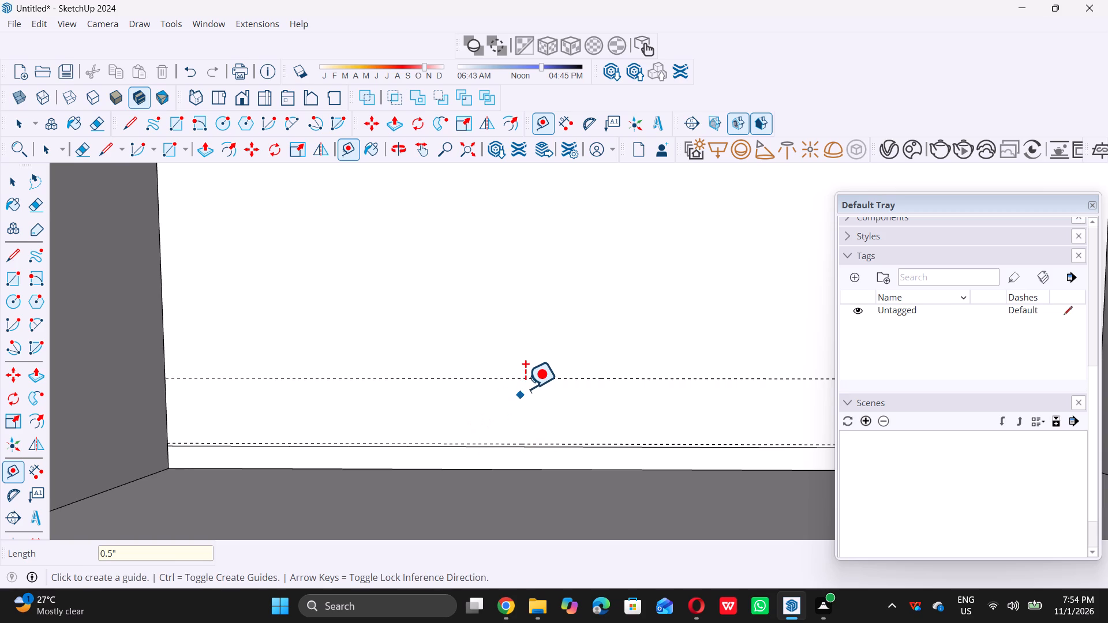
Place a horizontal guide 0.5" above the 1' guide on the back wall.
double_click(531, 378)
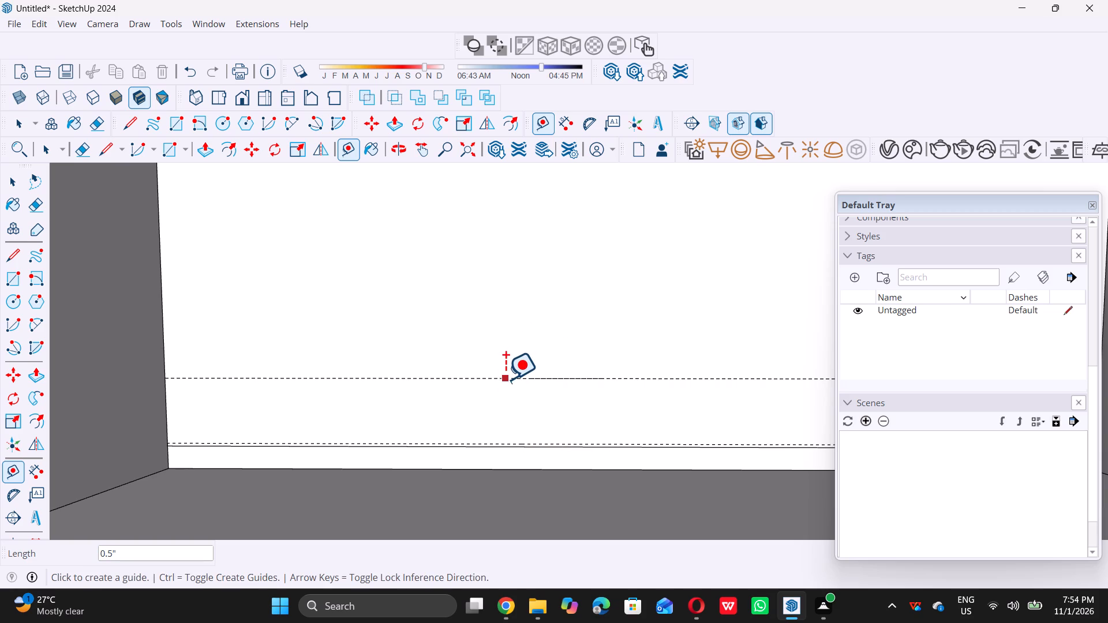
key(ctrl+z)
click(503, 379)
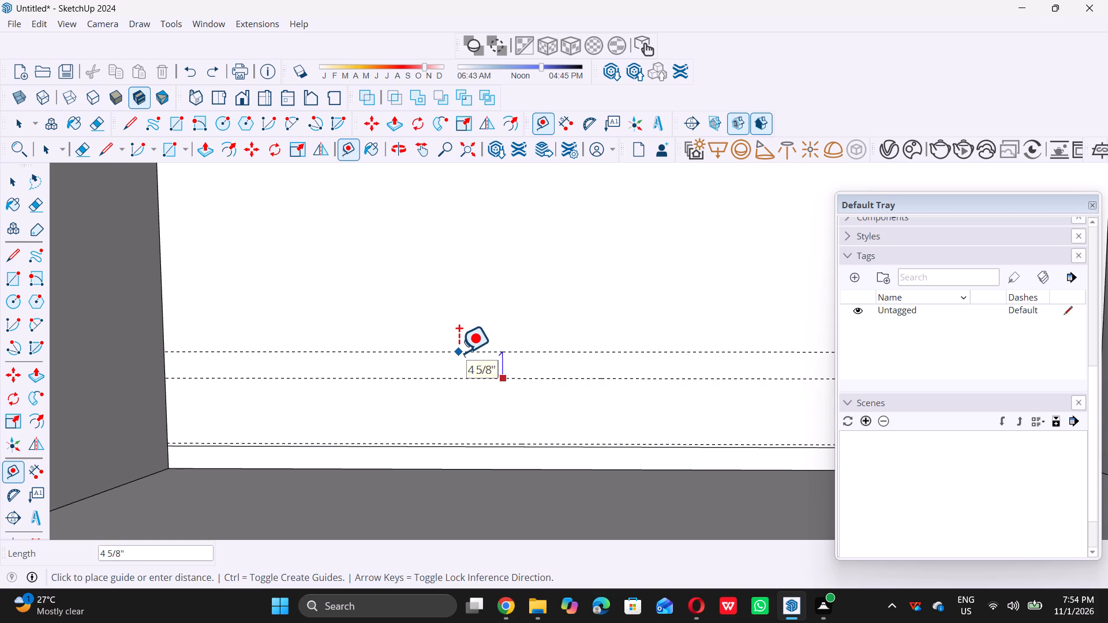
text(0.5)
key(shift+quotedbl)
key(Return)
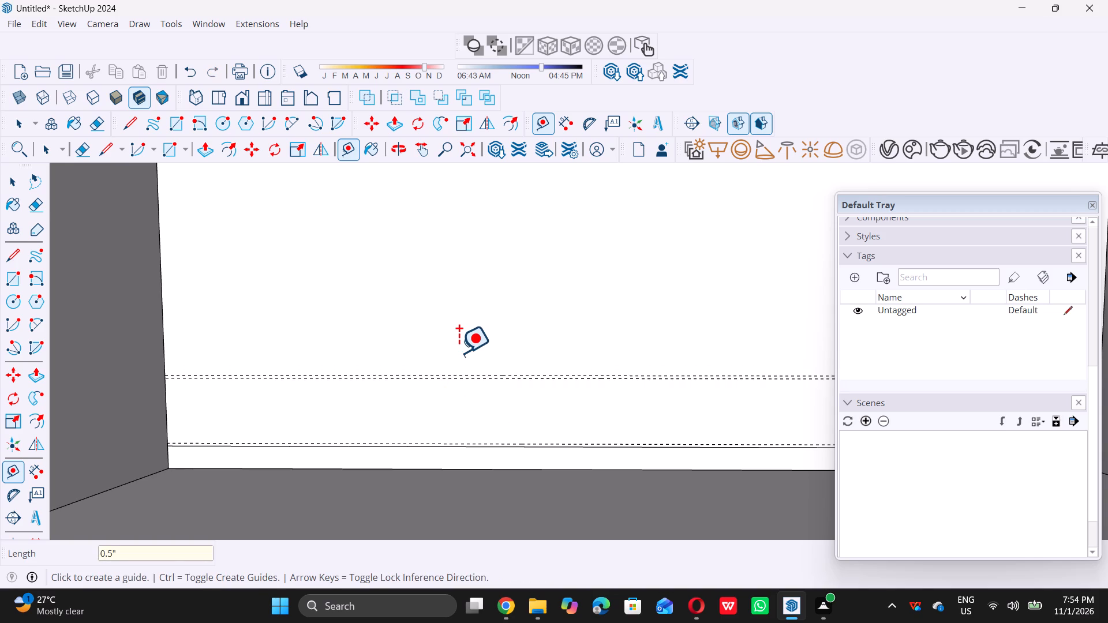
key(space)
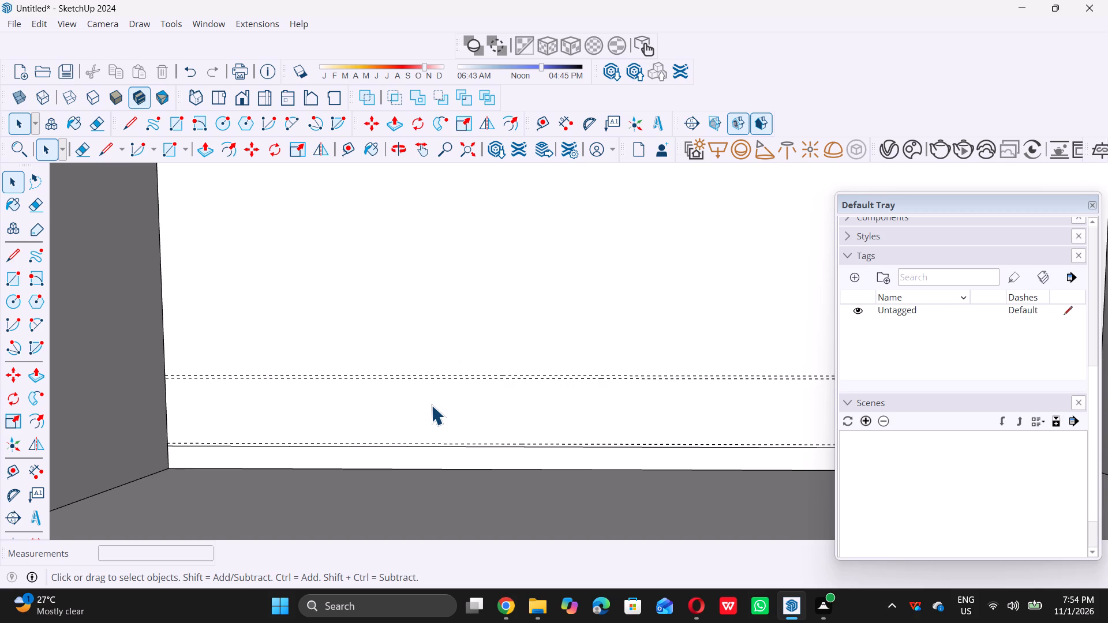
scroll(396, 406, down, 5)
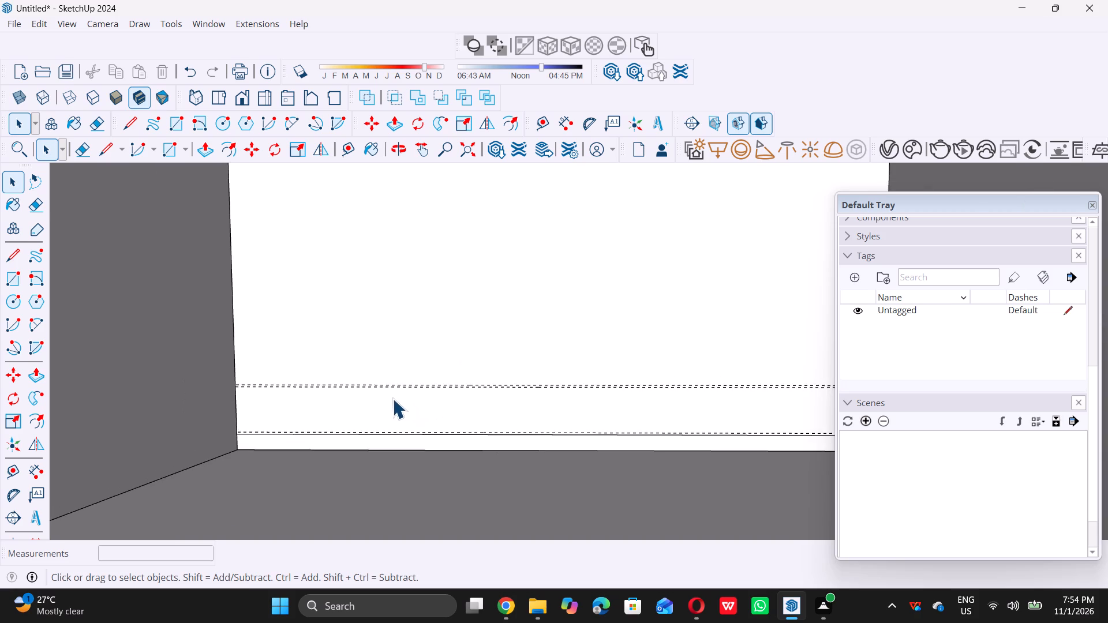
Draw an 11.5" by 13' 6" rectangle across the back wall between the guide just above the 4" strip and the 1' guide.
scroll(392, 399, down, 2)
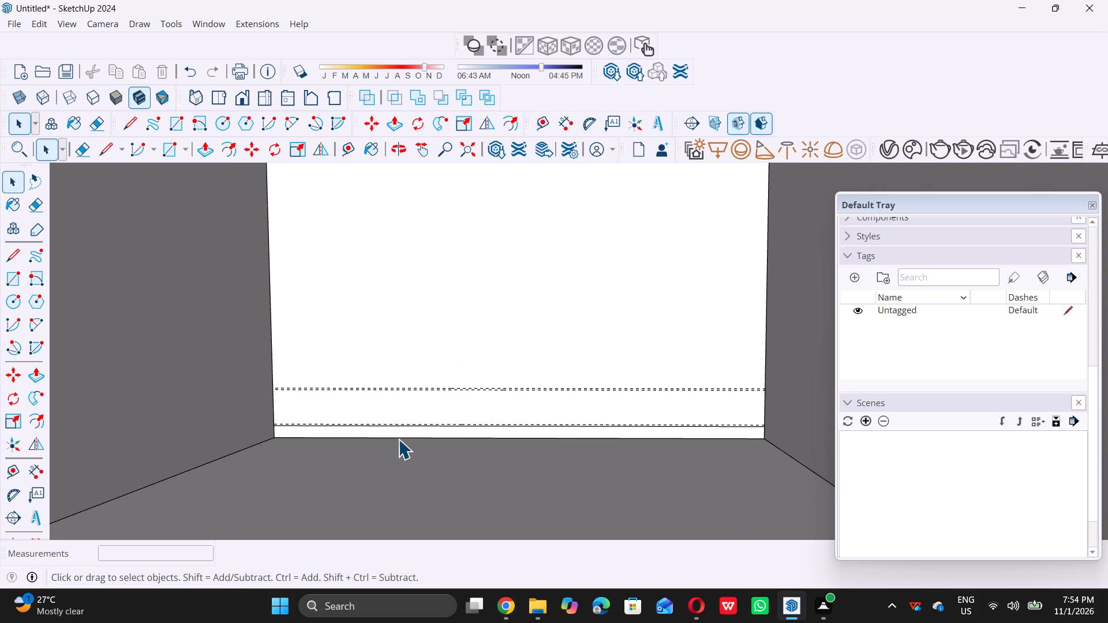
middle_drag(396, 437, 390, 418)
scroll(390, 418, up, 3)
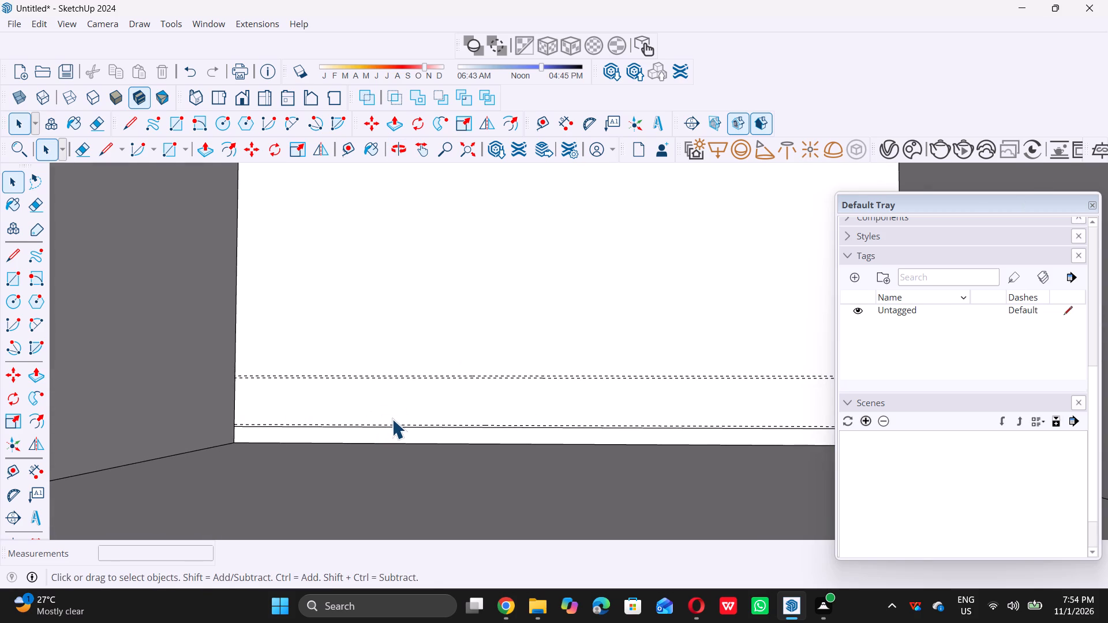
key(r)
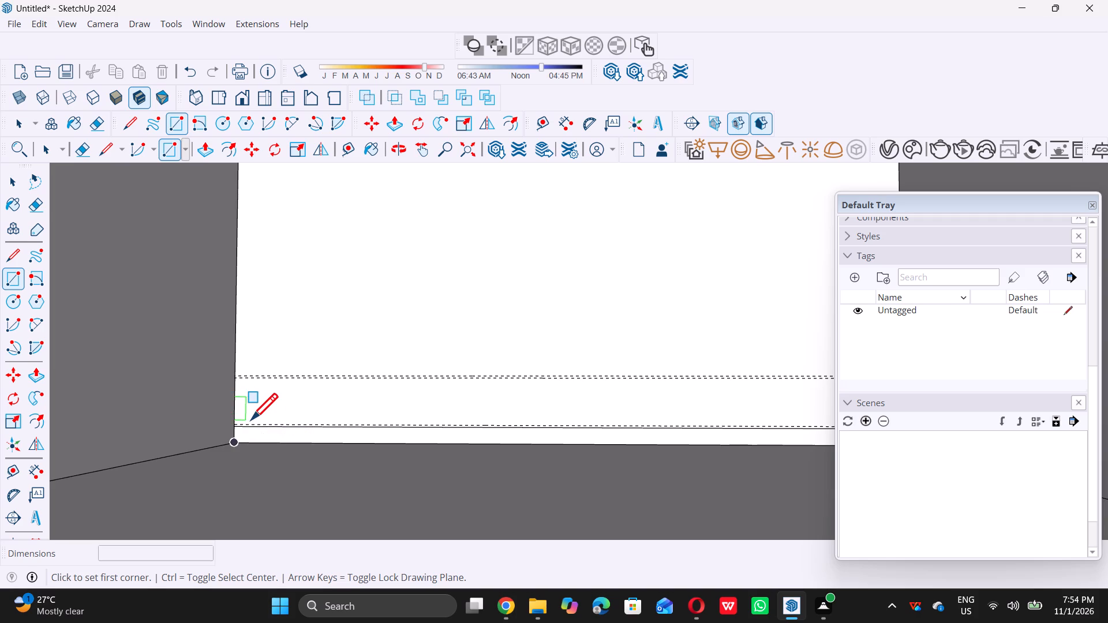
scroll(251, 419, up, 10)
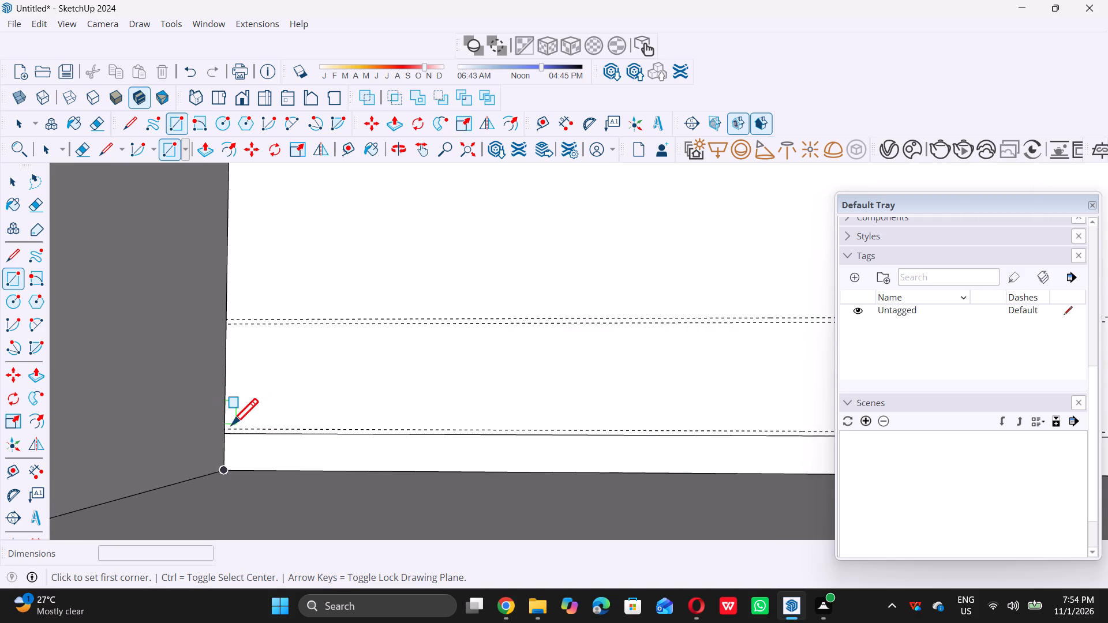
scroll(231, 425, up, 7)
click(218, 432)
scroll(218, 432, down, 2)
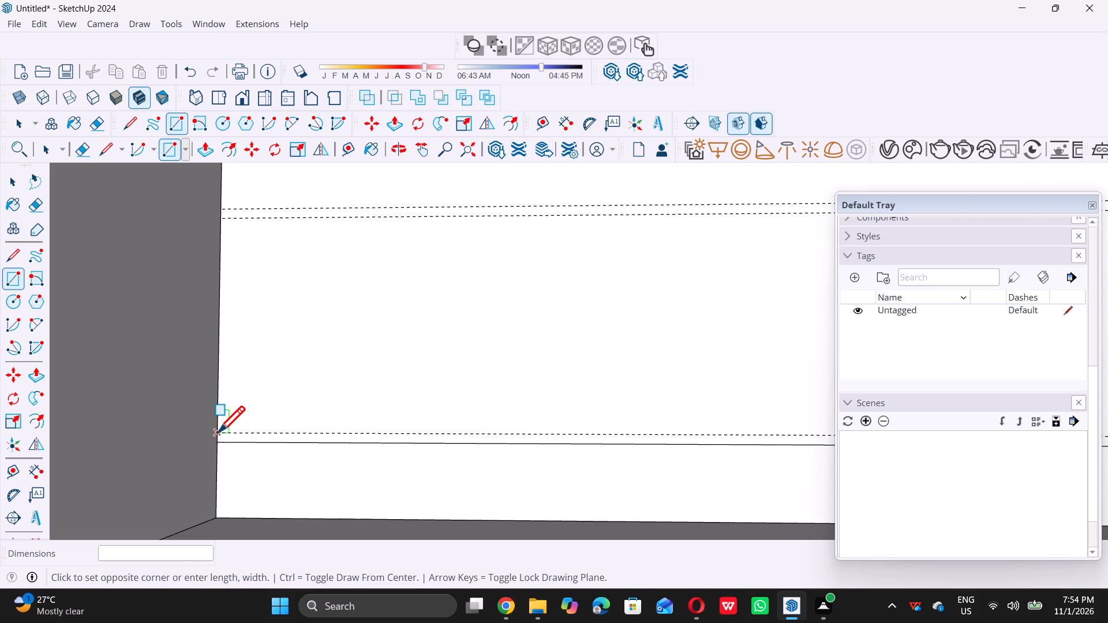
scroll(218, 432, down, 20)
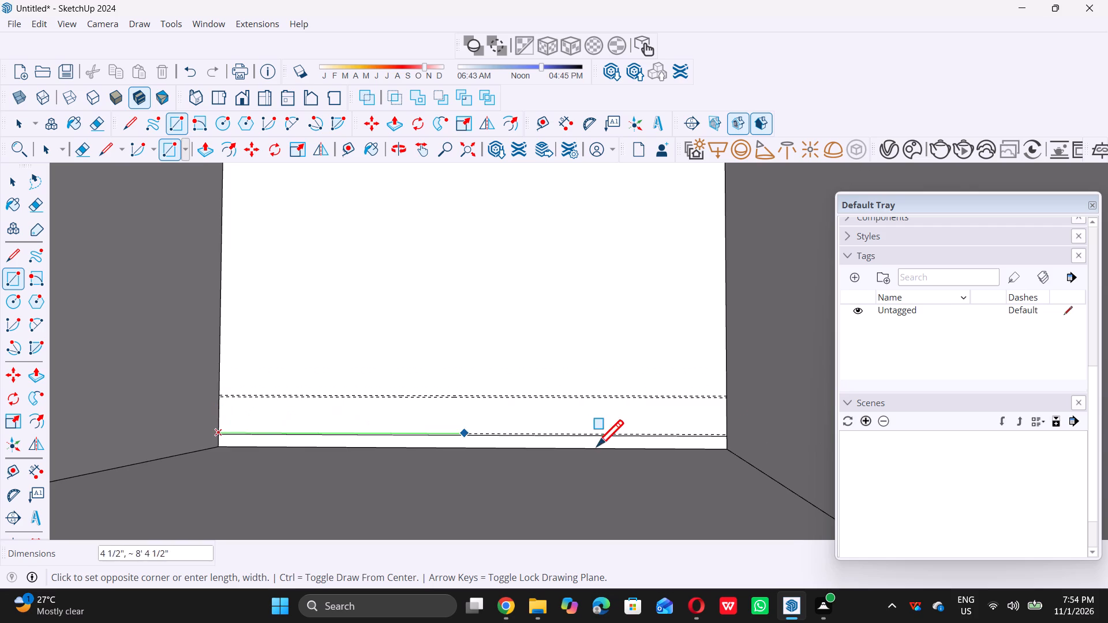
scroll(720, 396, up, 12)
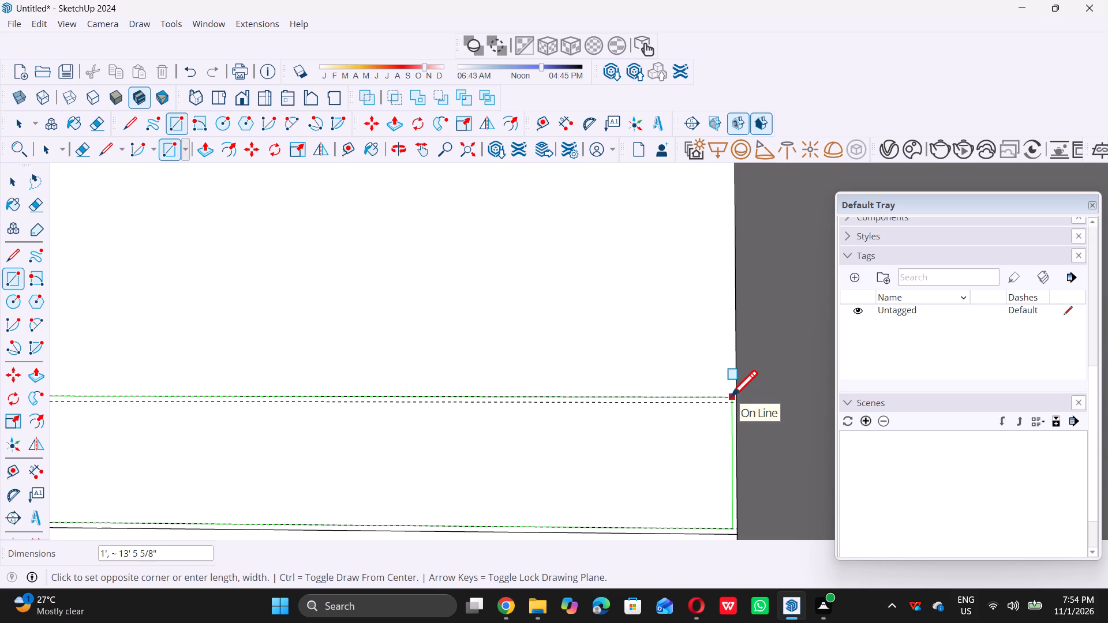
scroll(735, 404, up, 8)
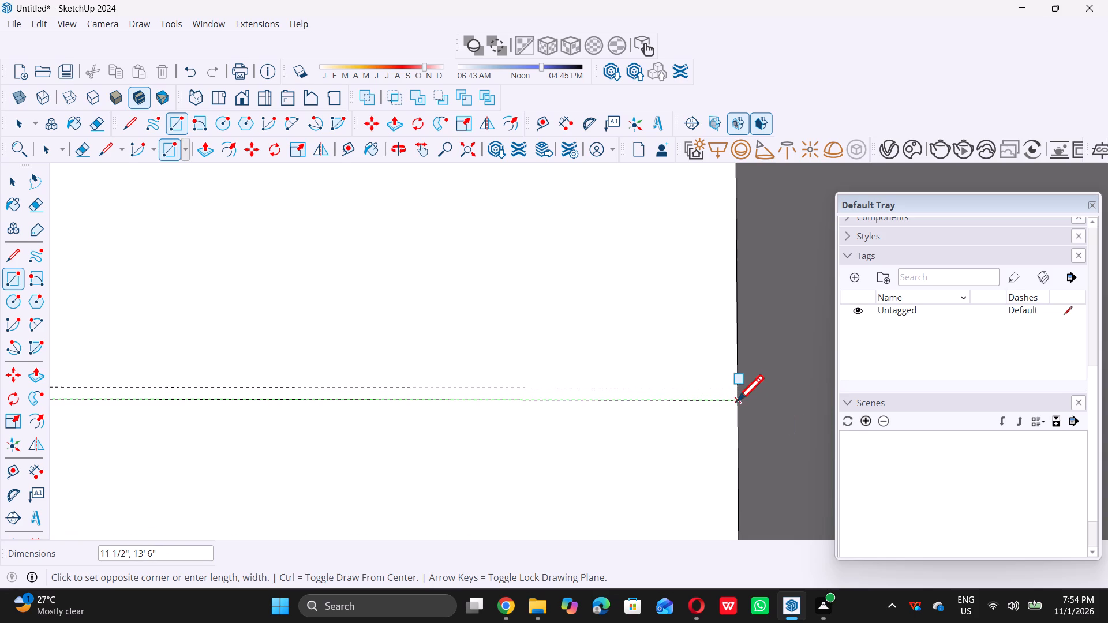
click(736, 401)
scroll(736, 401, down, 13)
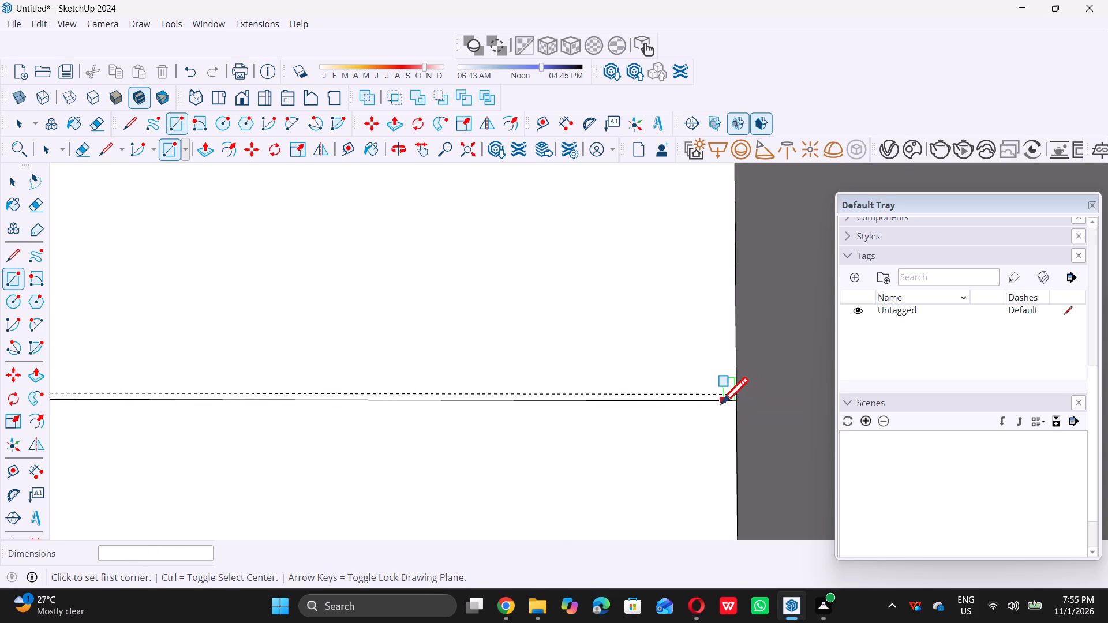
scroll(721, 403, down, 14)
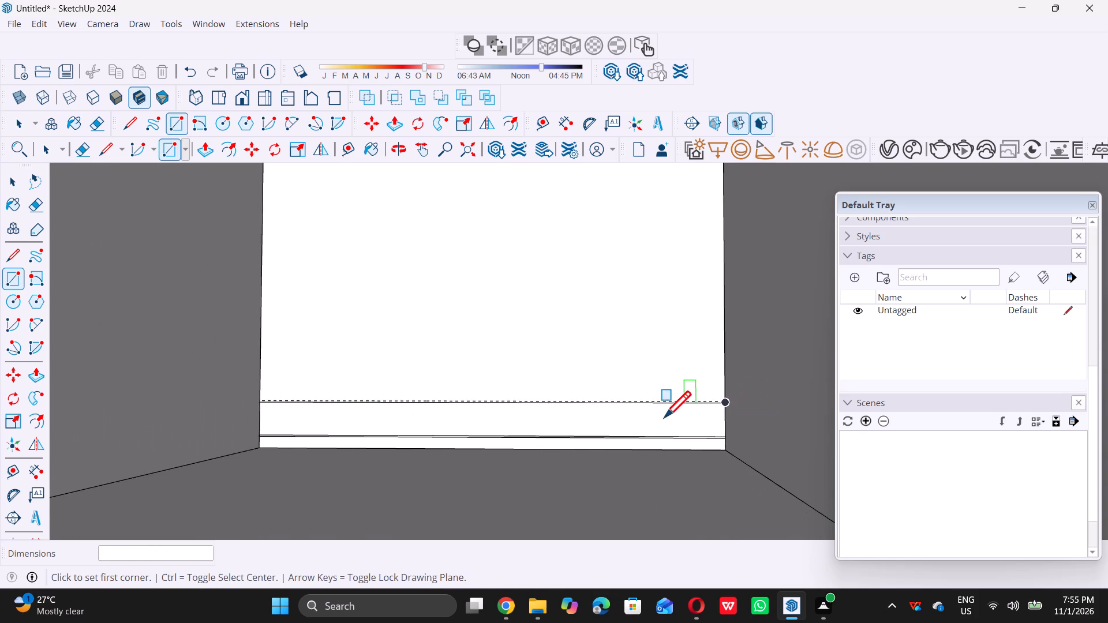
key(space)
Draw a 13' 6" line along the topmost guide across the full width of the back wall.
scroll(721, 400, up, 4)
key(l)
scroll(732, 393, up, 5)
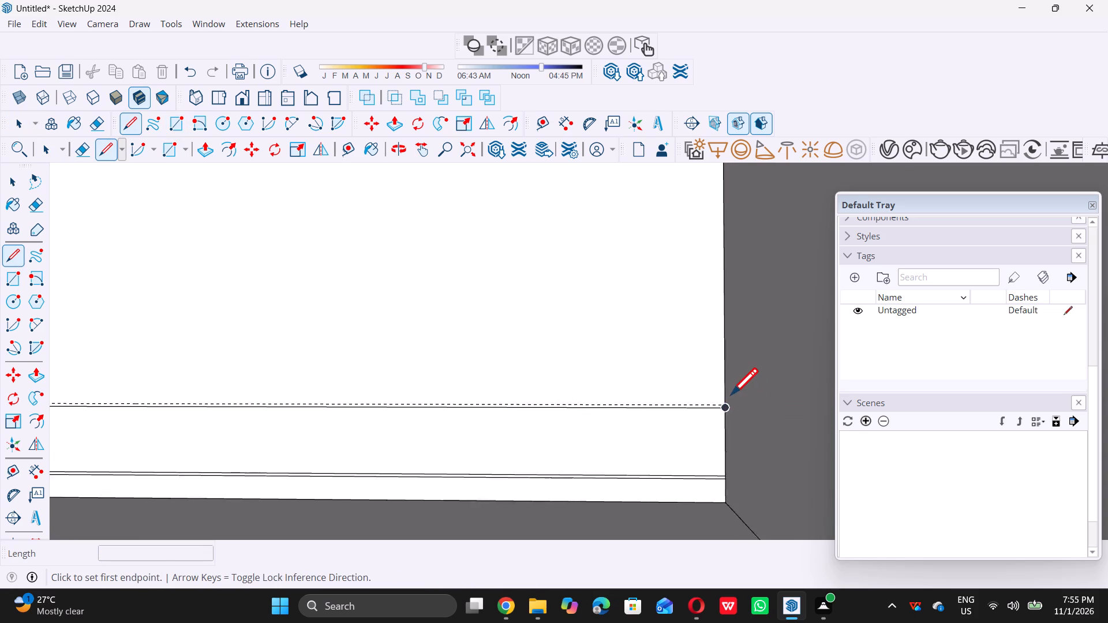
scroll(714, 404, up, 9)
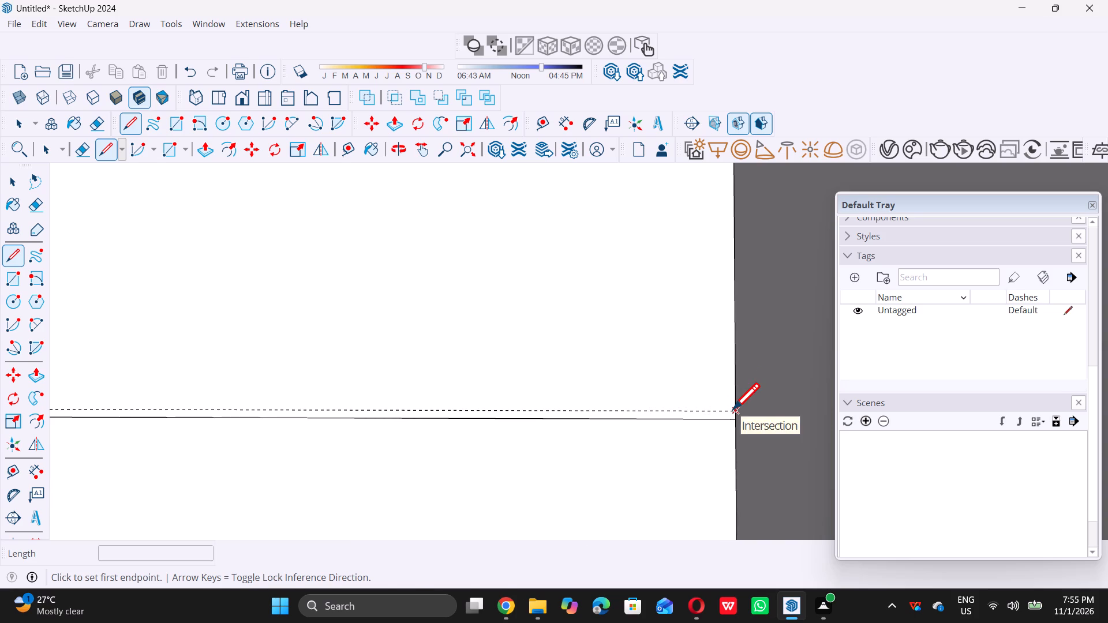
click(733, 409)
scroll(733, 409, down, 17)
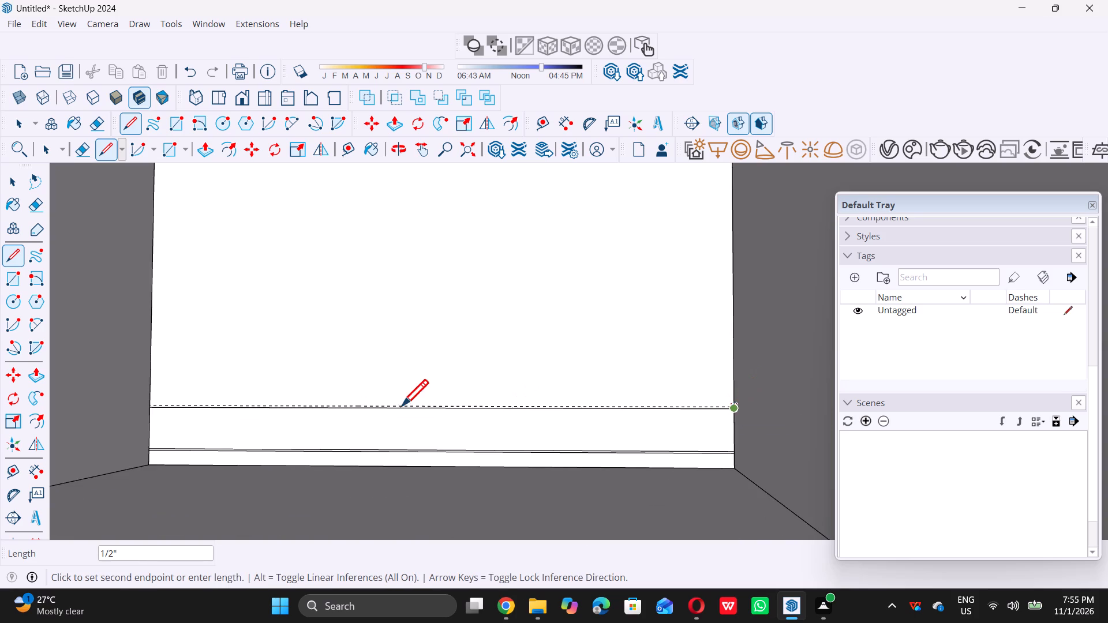
scroll(154, 401, up, 3)
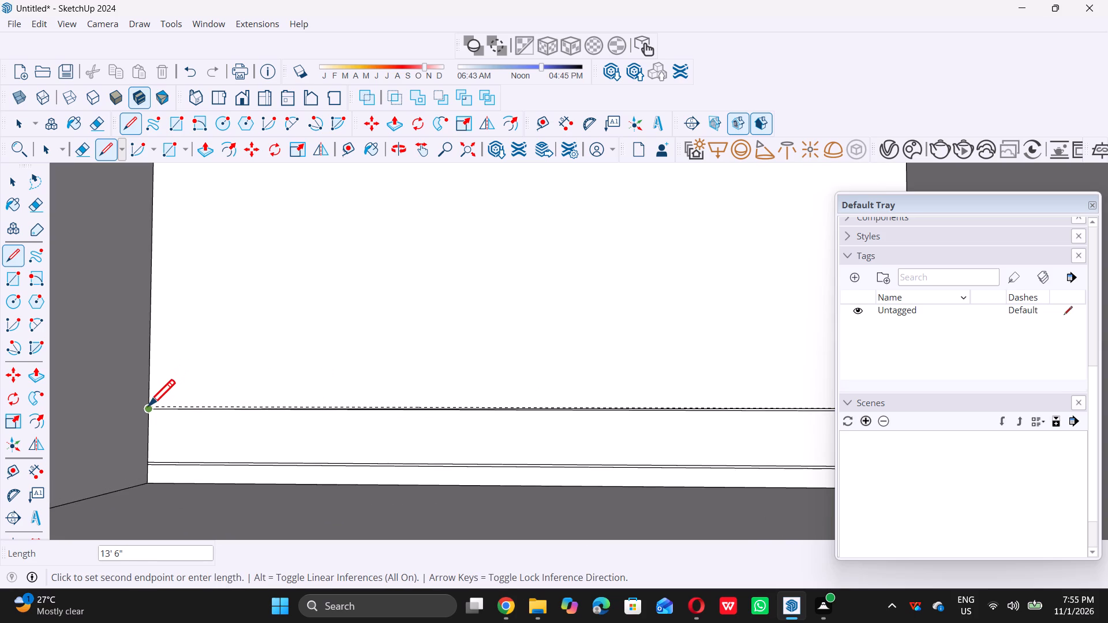
scroll(149, 410, up, 17)
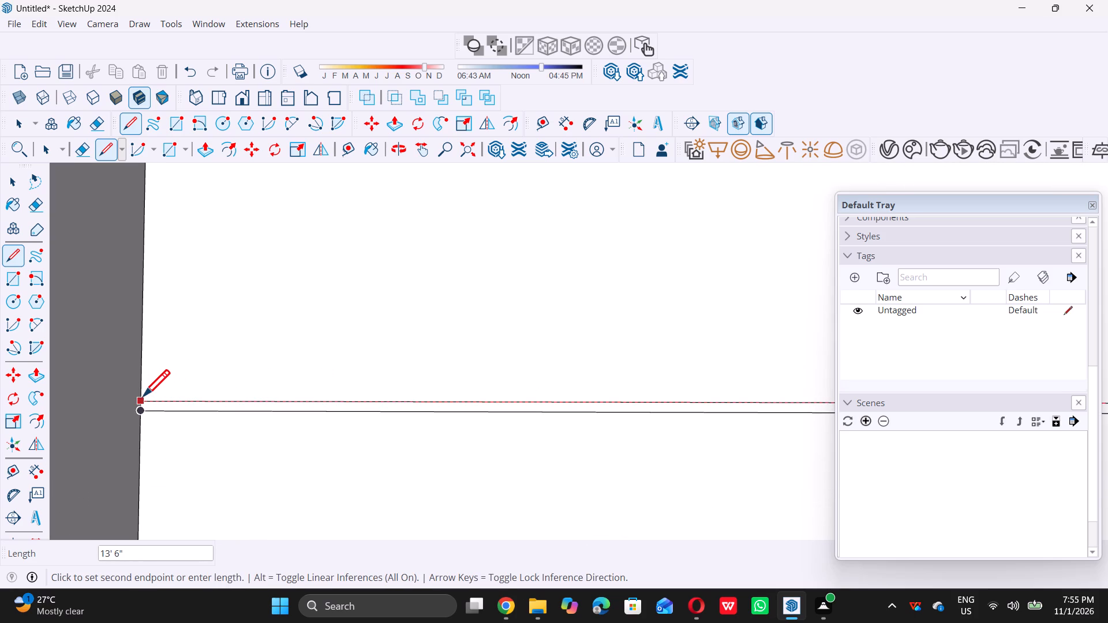
click(142, 397)
key(space)
Push/Pull the 11.5" high rectangle on the back wall 2' out into the room.
scroll(318, 422, down, 5)
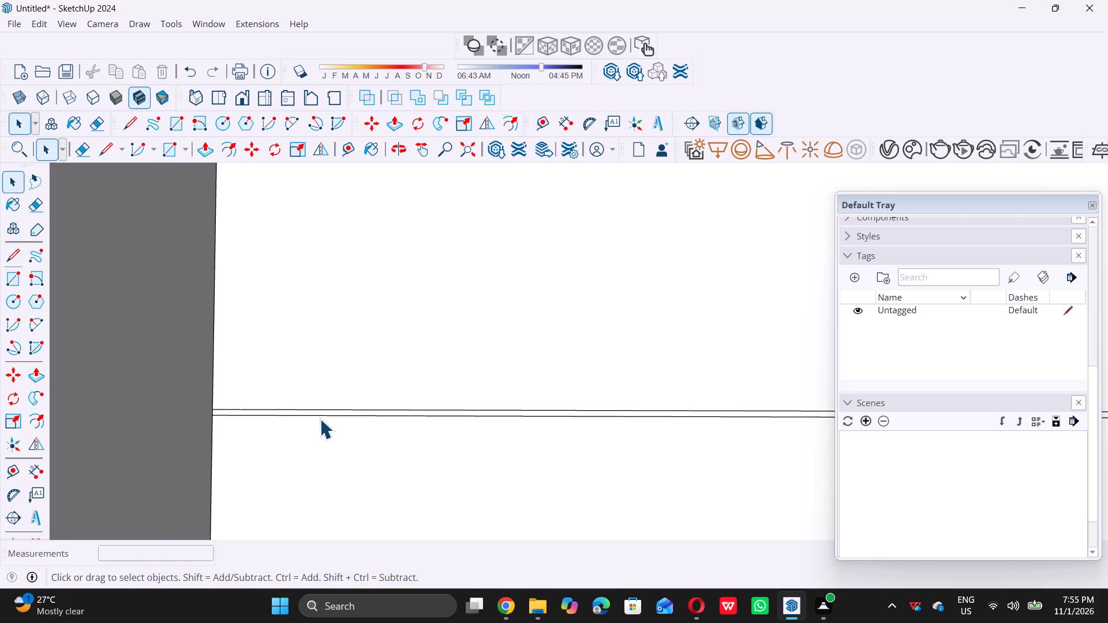
scroll(320, 419, down, 18)
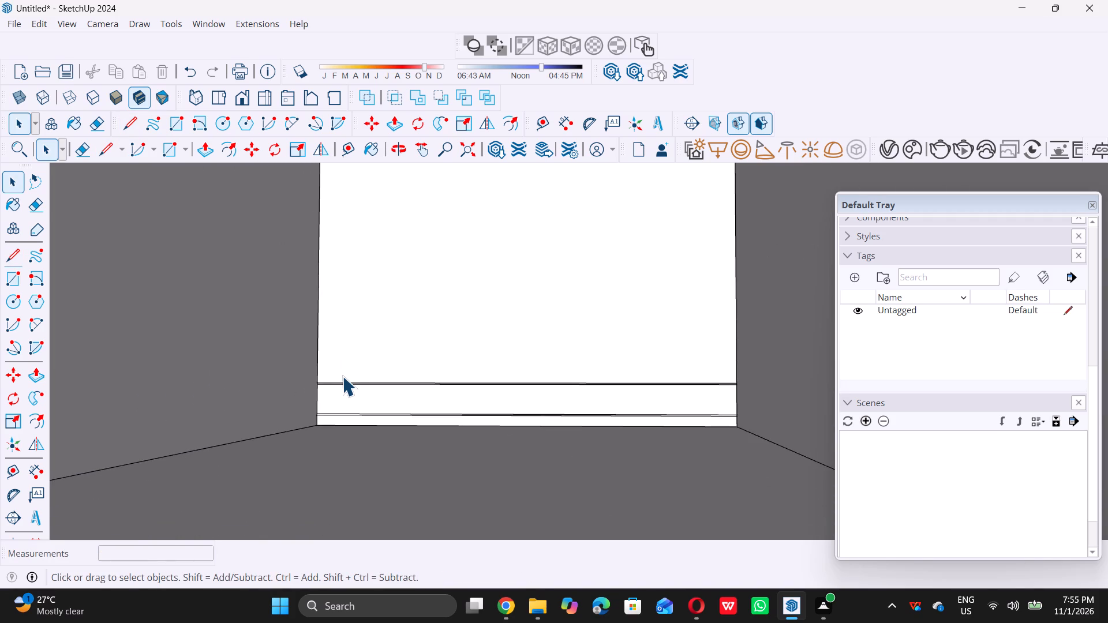
scroll(373, 355, down, 6)
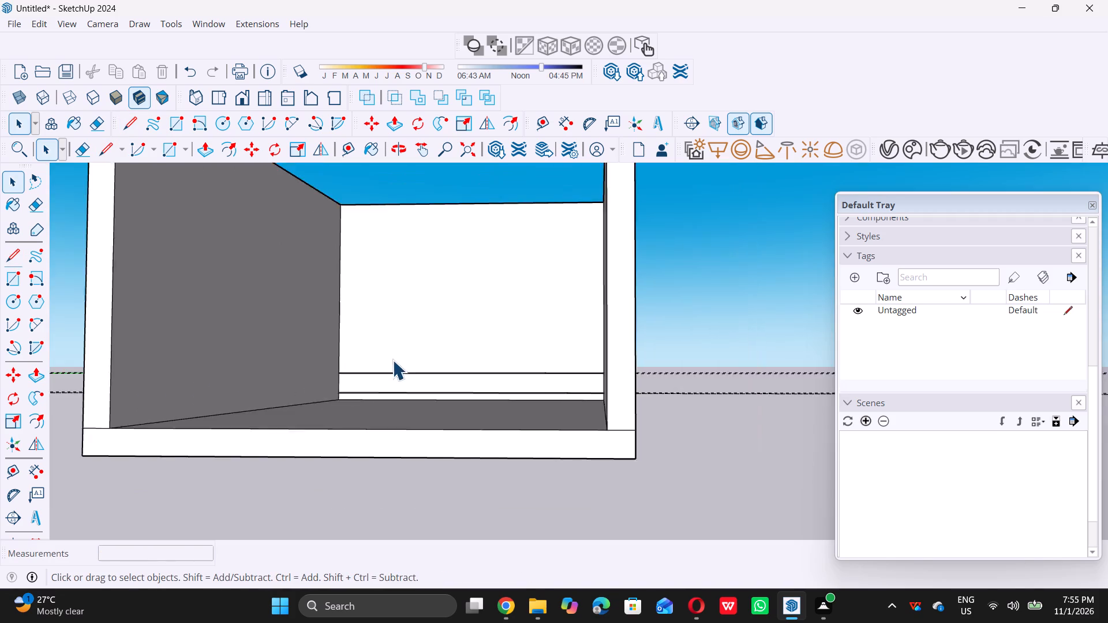
middle_drag(392, 360, 384, 400)
scroll(384, 400, up, 1)
scroll(461, 371, up, 9)
double_click(466, 365)
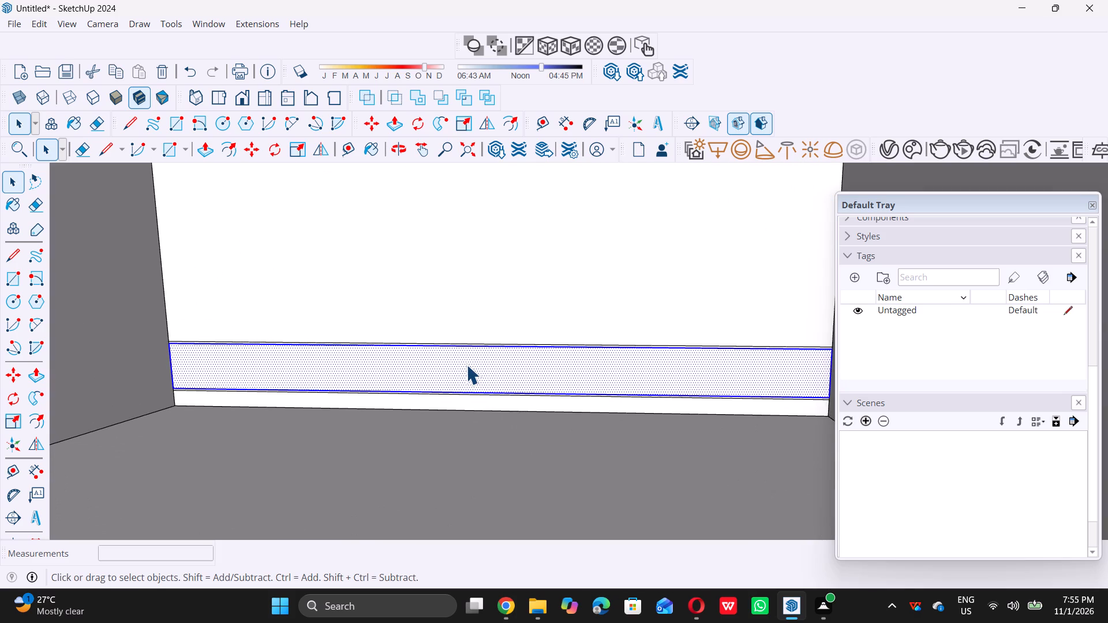
key(p)
click(470, 363)
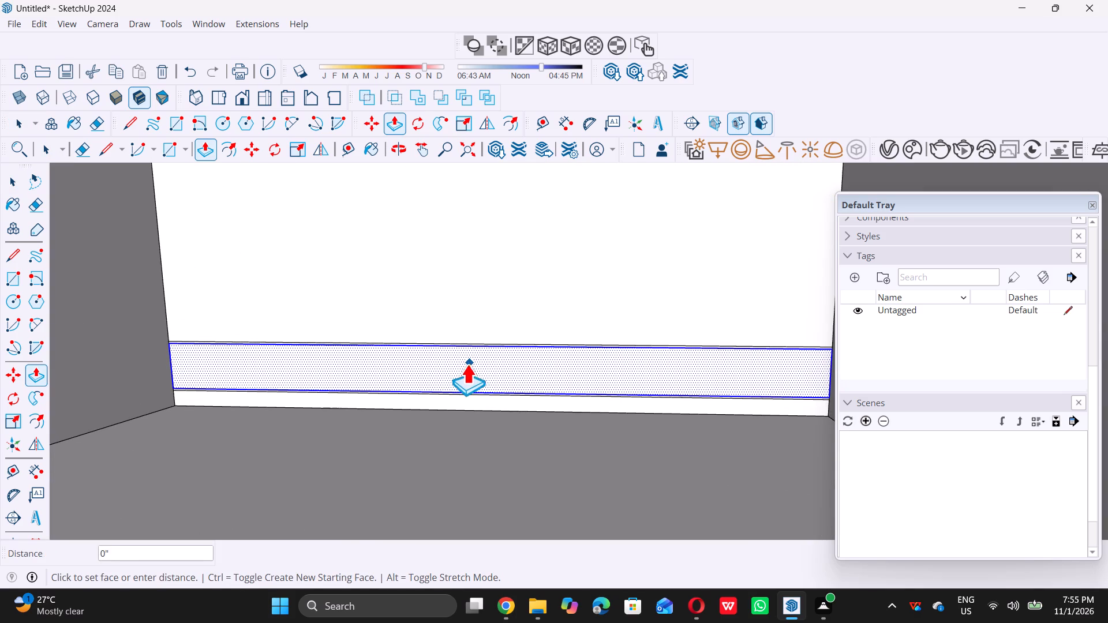
key(2)
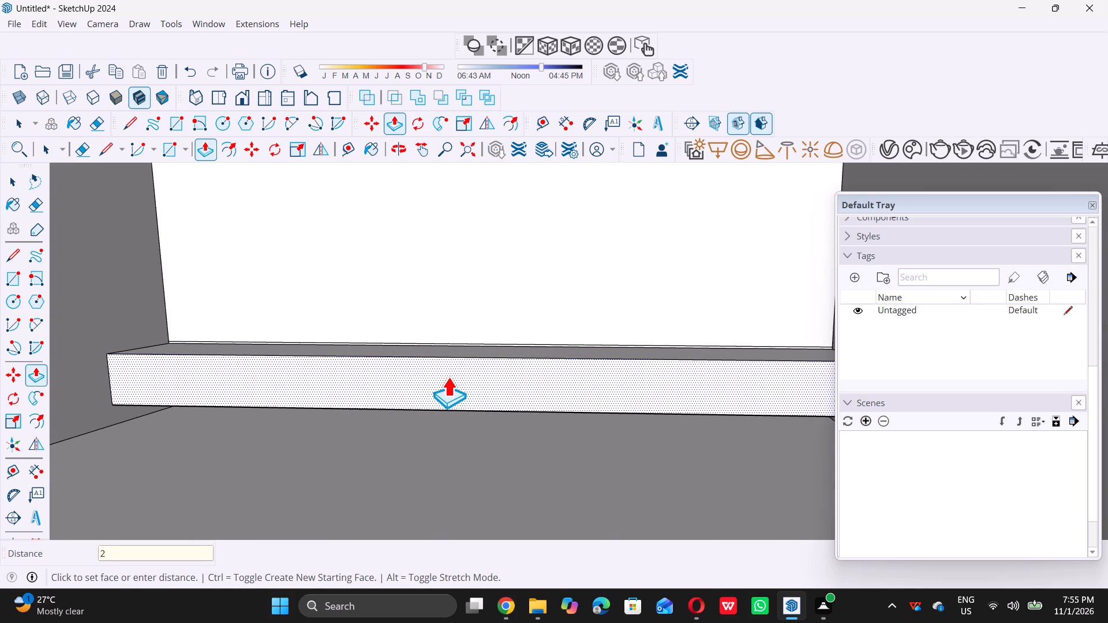
key(apostrophe)
key(Return)
key(space)
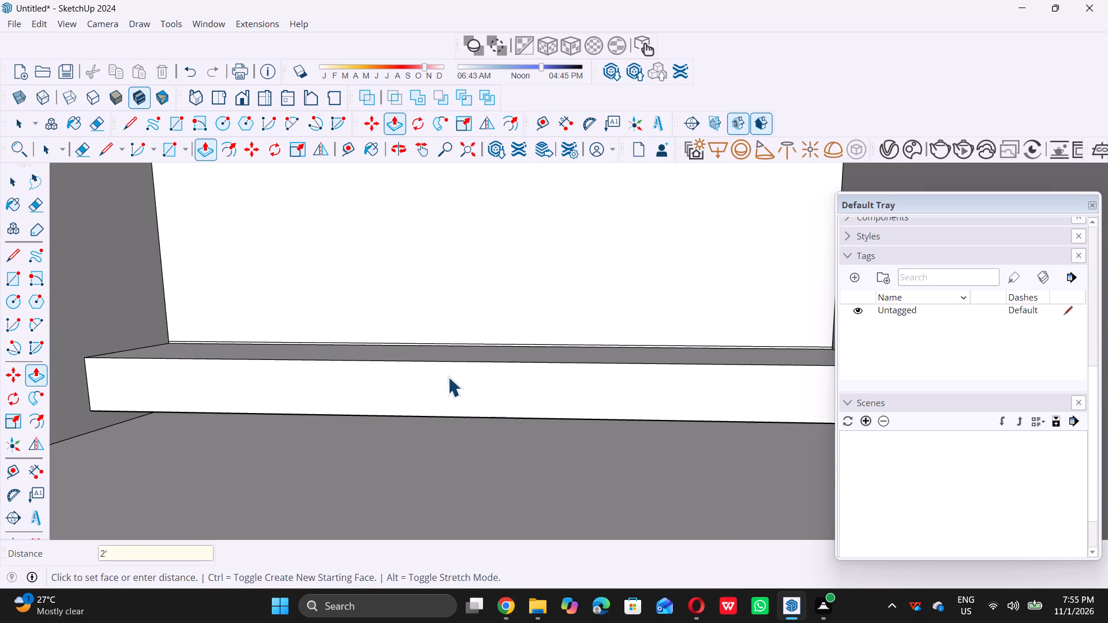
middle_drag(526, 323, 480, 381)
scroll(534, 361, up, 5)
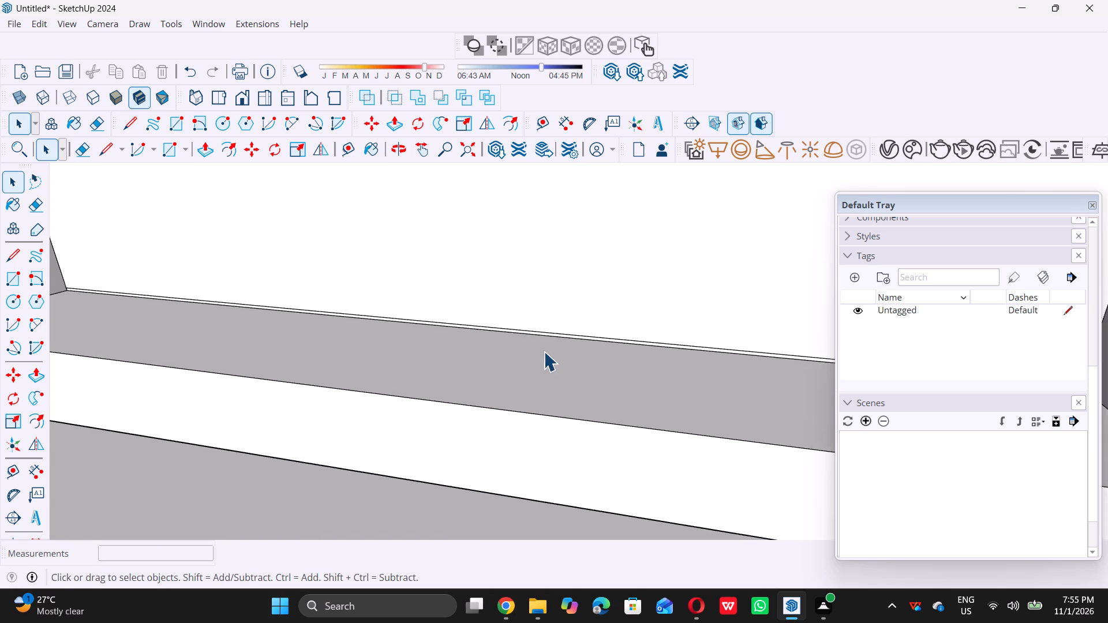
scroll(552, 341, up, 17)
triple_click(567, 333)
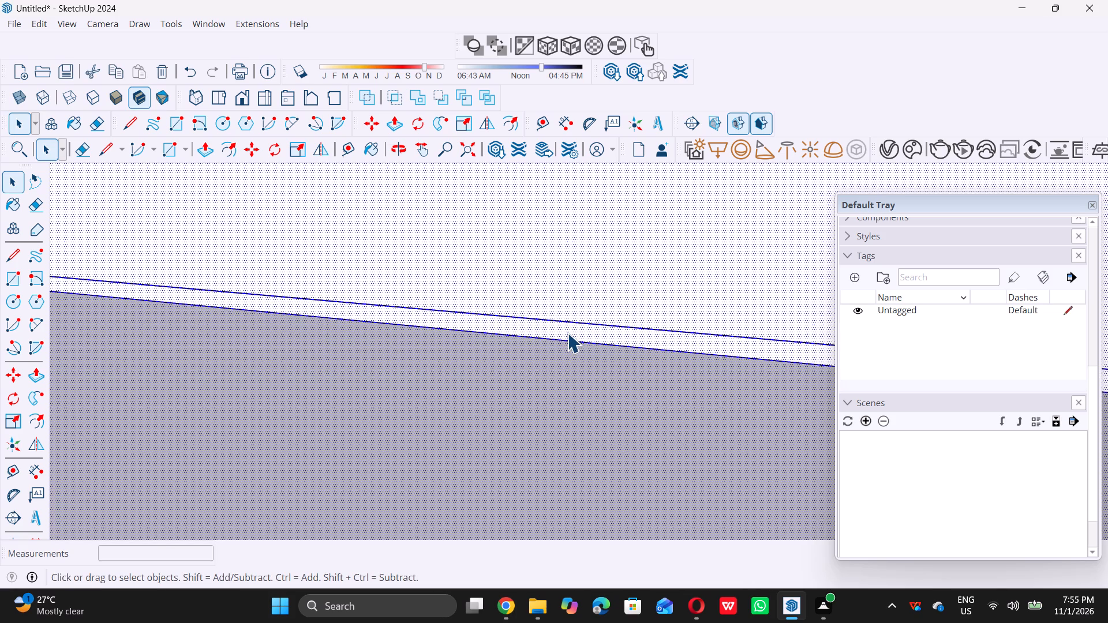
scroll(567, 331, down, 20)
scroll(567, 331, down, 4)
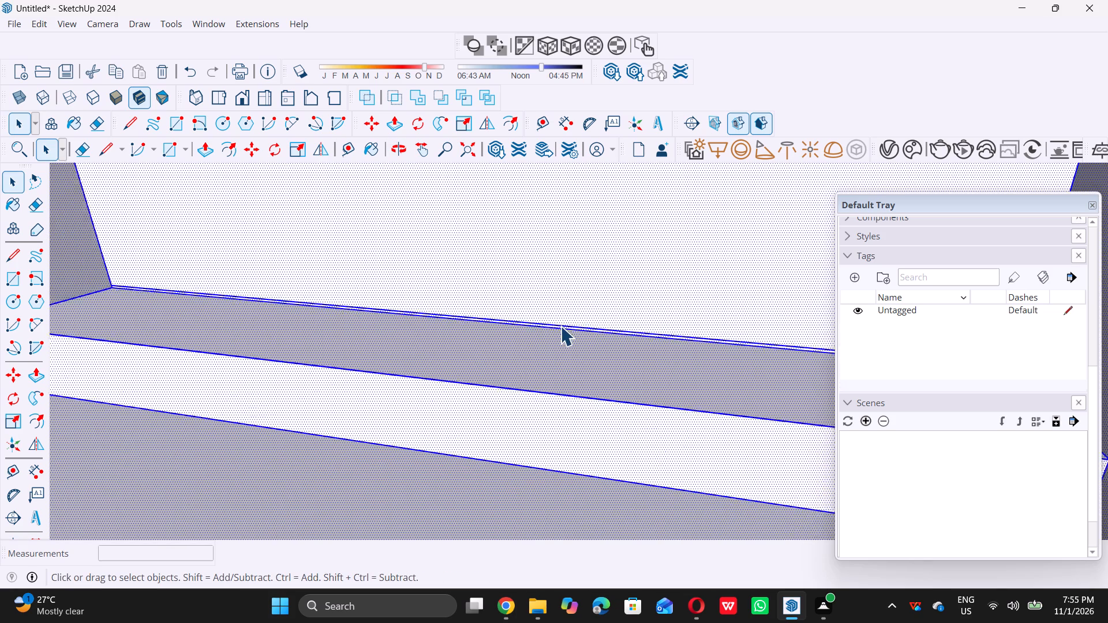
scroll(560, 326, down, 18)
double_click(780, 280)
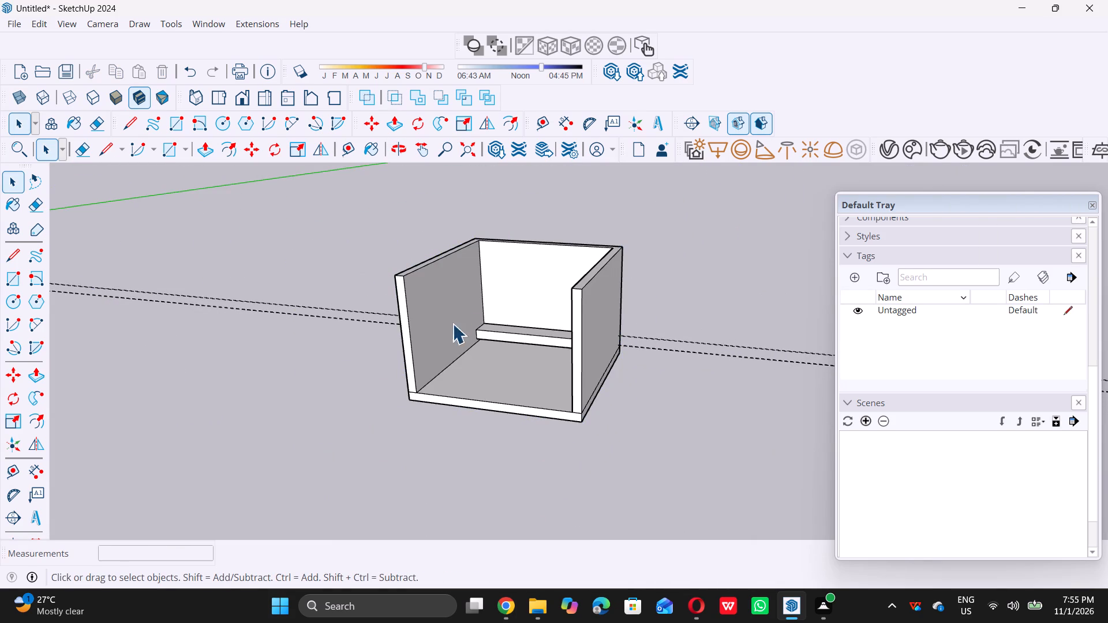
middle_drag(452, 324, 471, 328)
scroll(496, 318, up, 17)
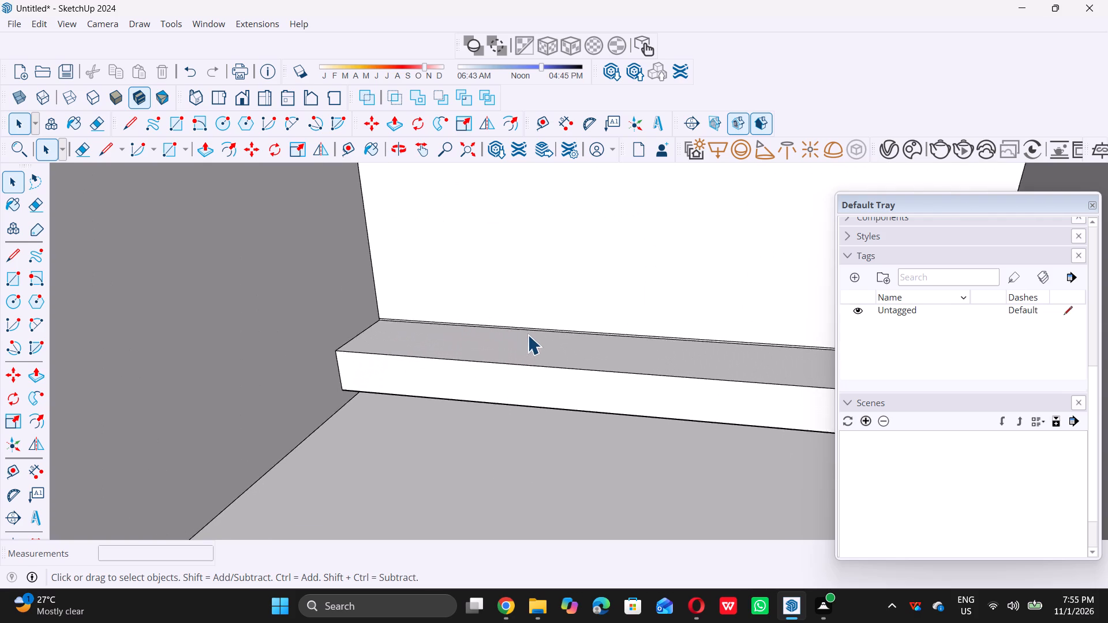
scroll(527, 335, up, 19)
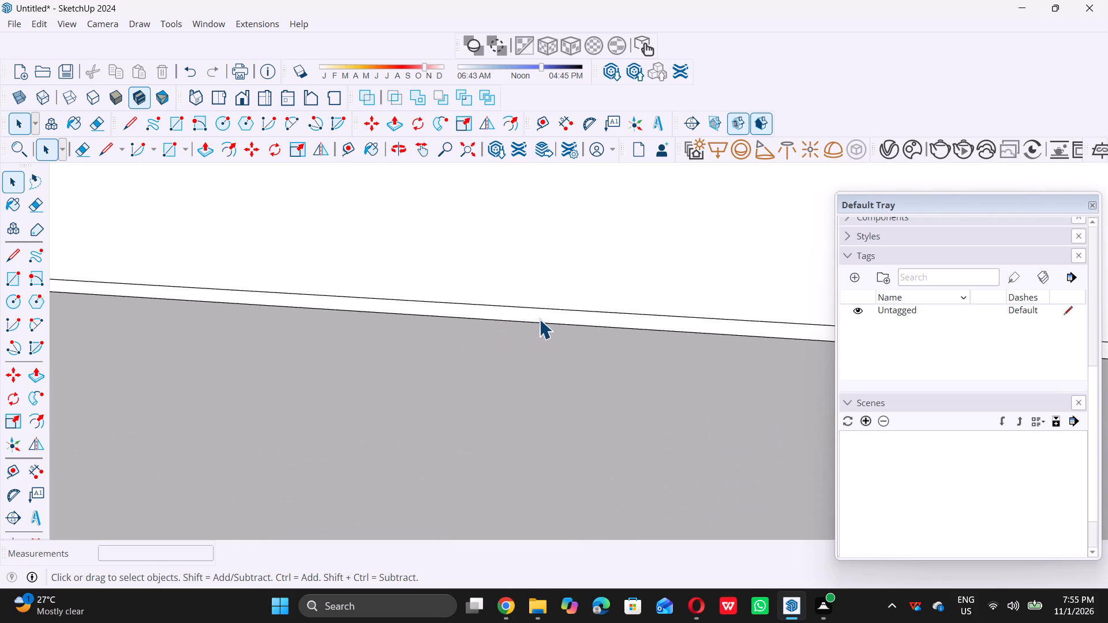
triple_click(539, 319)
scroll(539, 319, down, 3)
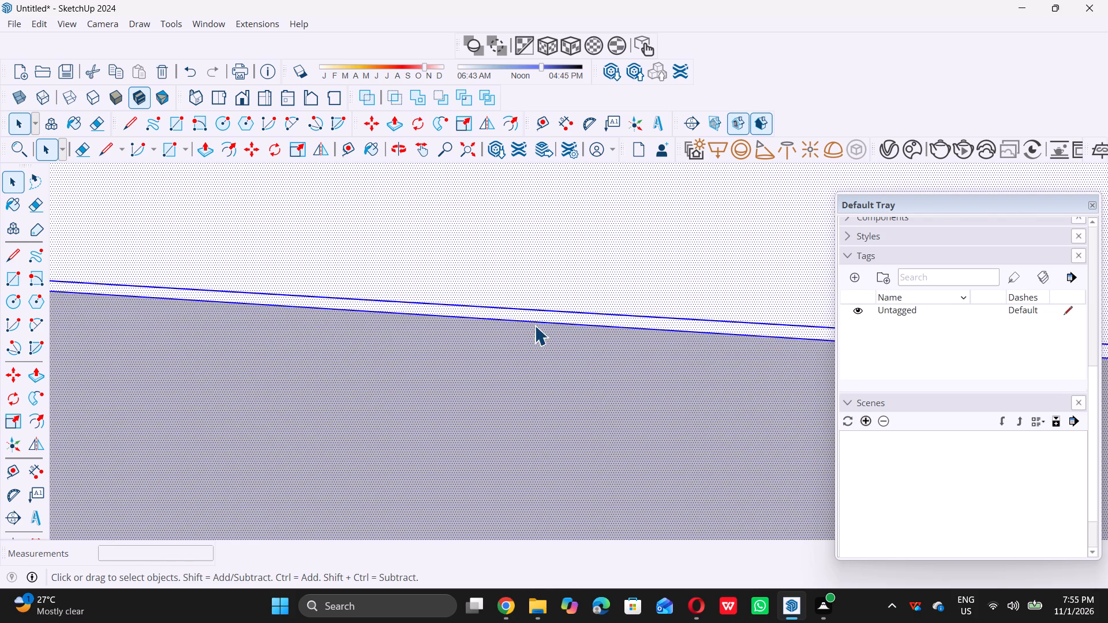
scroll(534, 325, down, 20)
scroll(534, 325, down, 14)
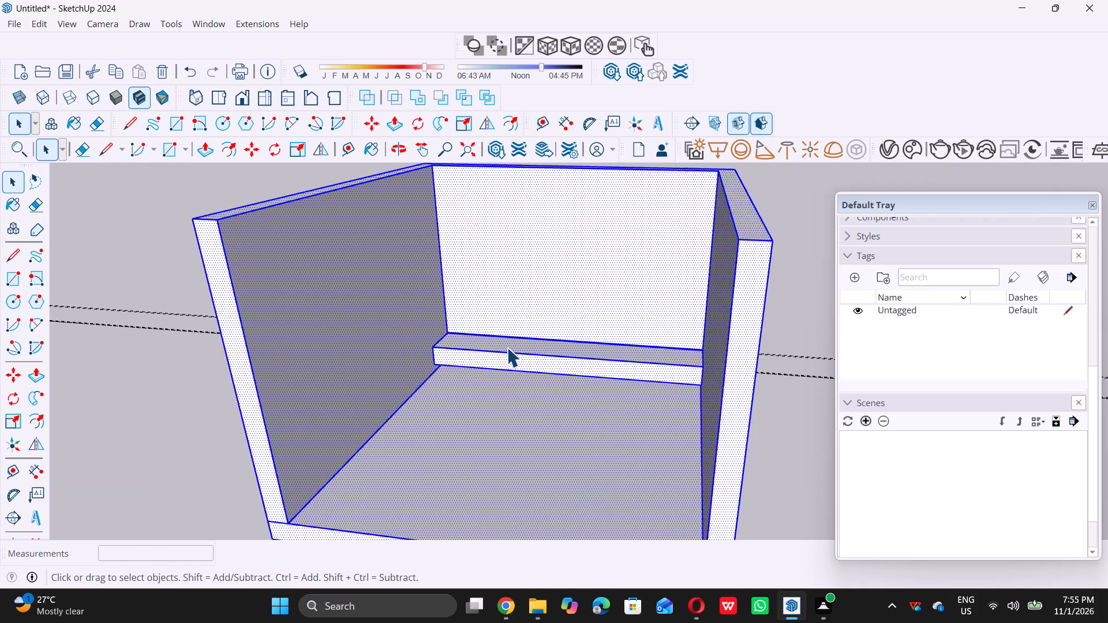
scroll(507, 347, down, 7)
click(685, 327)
Push/Pull the thin 0.5" strip above the projecting box outward by the same 2' distance.
scroll(512, 344, up, 5)
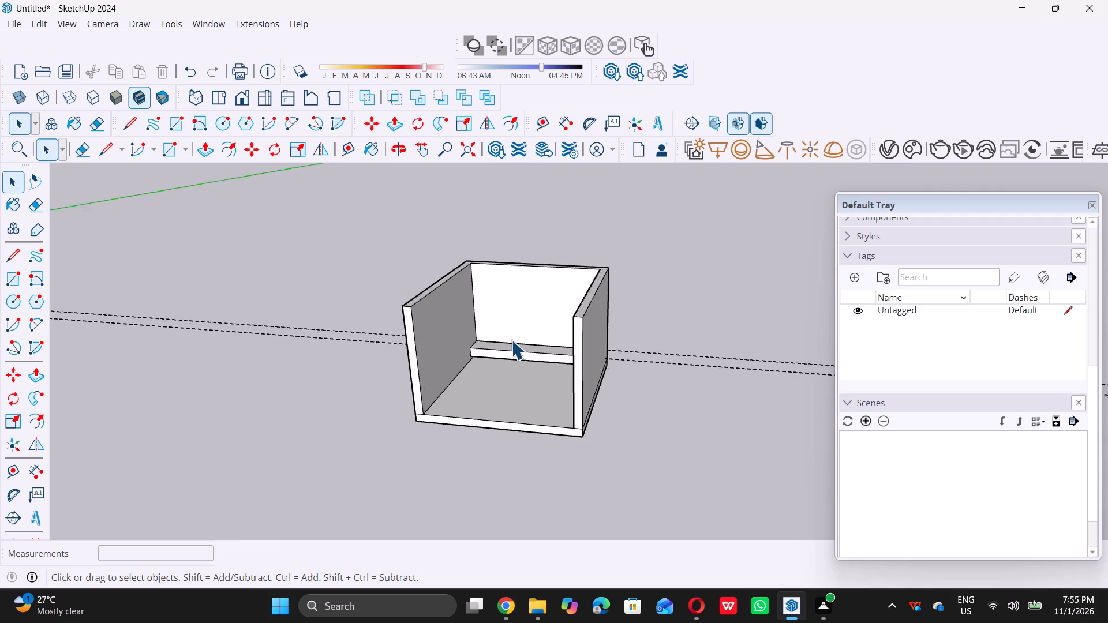
scroll(509, 338, up, 19)
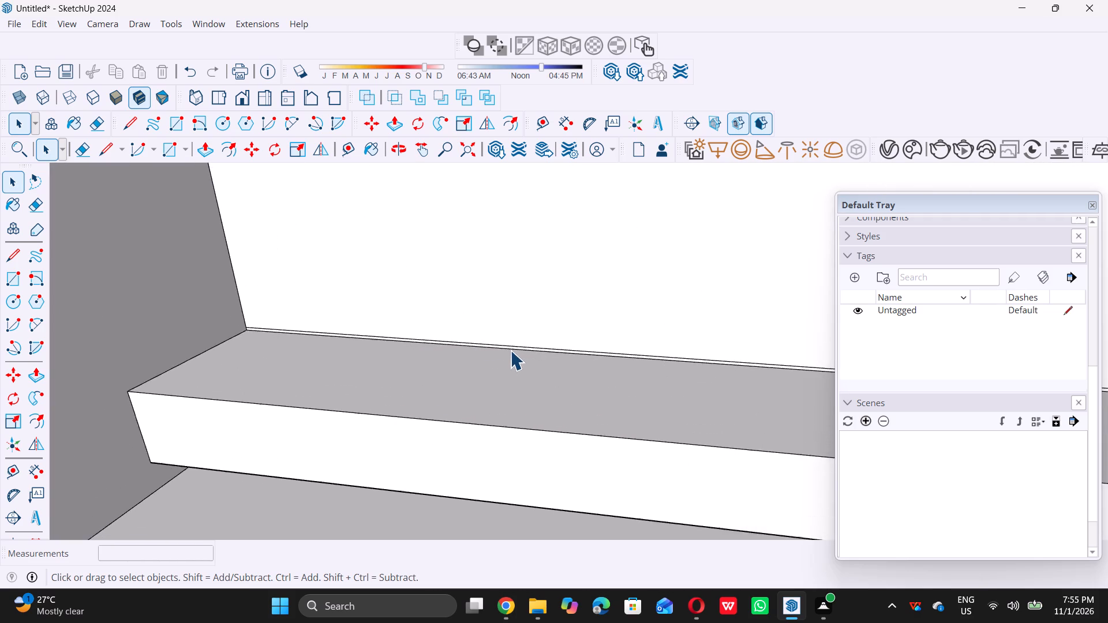
scroll(510, 350, up, 9)
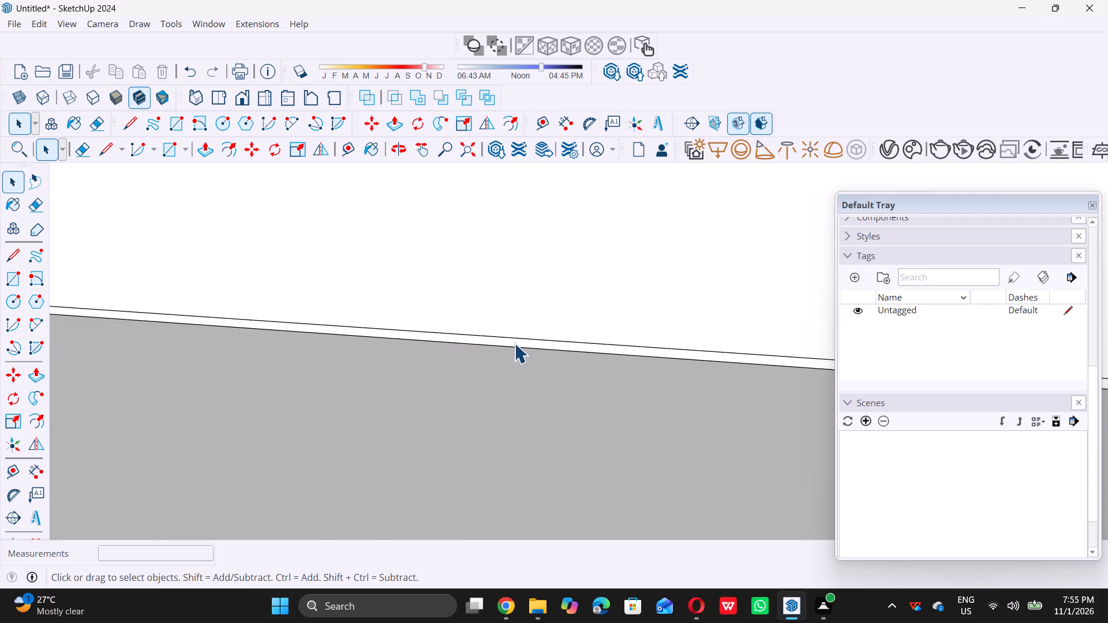
scroll(514, 343, up, 2)
click(517, 341)
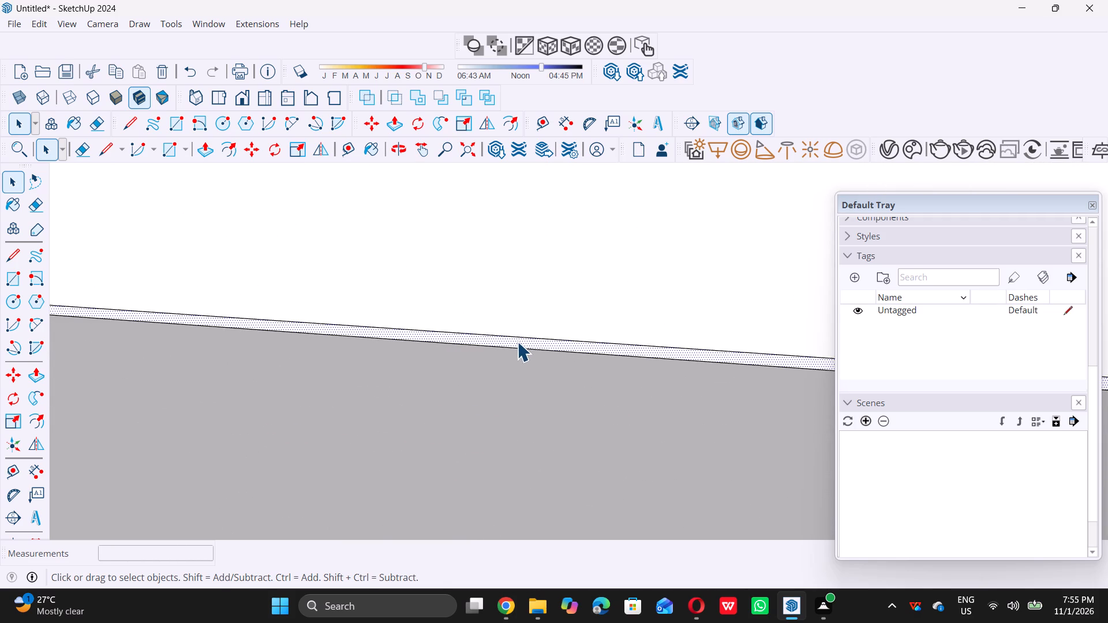
key(p)
double_click(519, 340)
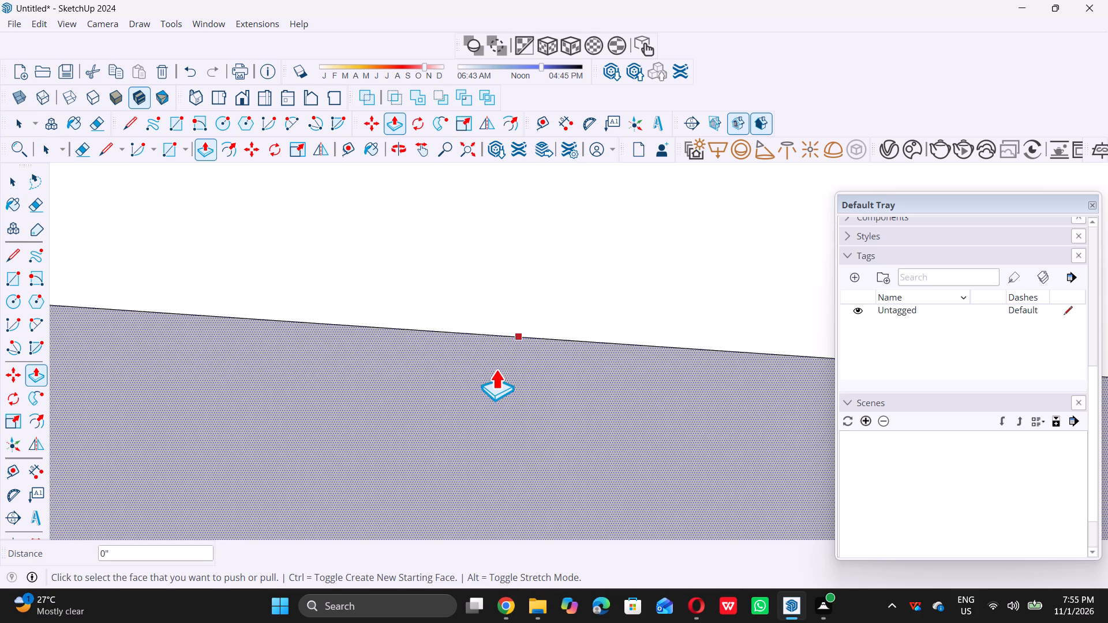
Undo the last push/pull and Push/Pull the thin strip above the projecting box 2' outward, flush with the box's front face.
key(ctrl+z)
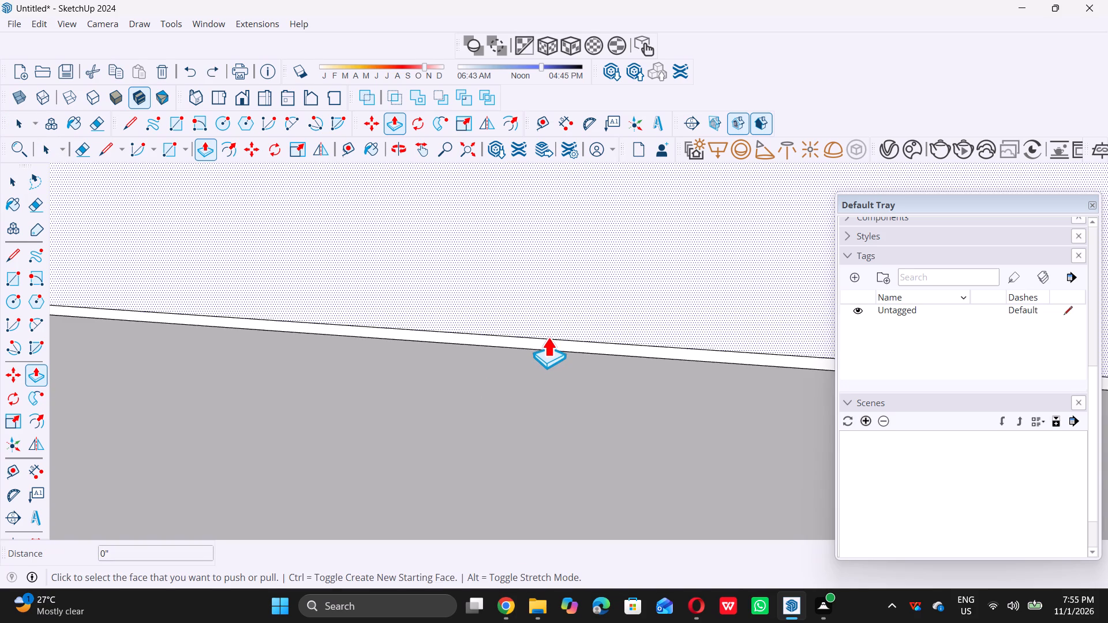
click(547, 341)
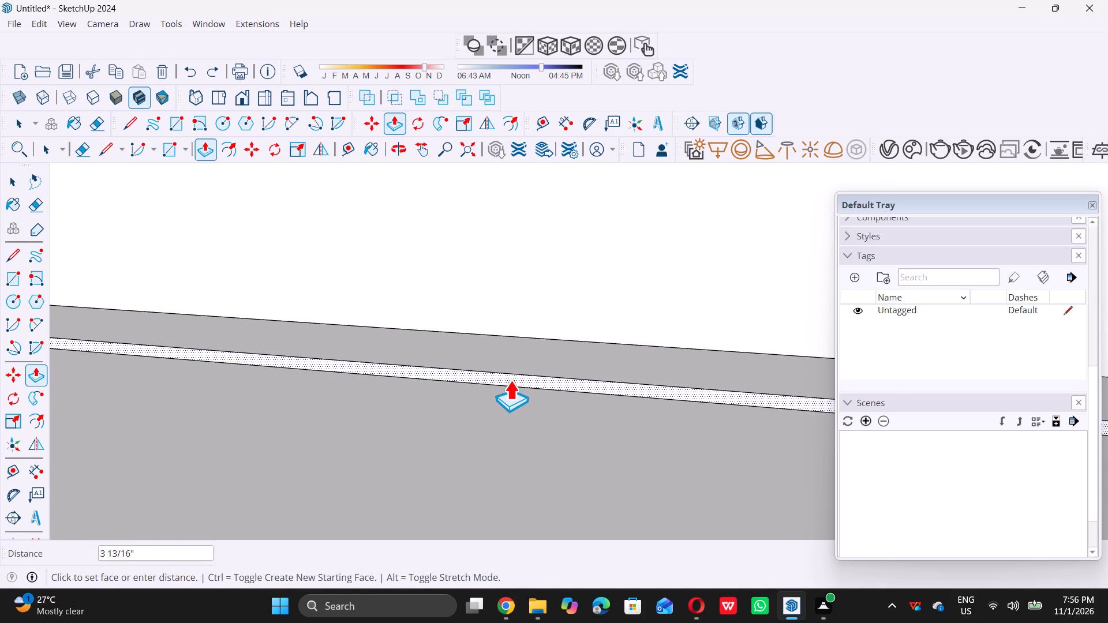
scroll(510, 380, down, 20)
scroll(510, 380, down, 9)
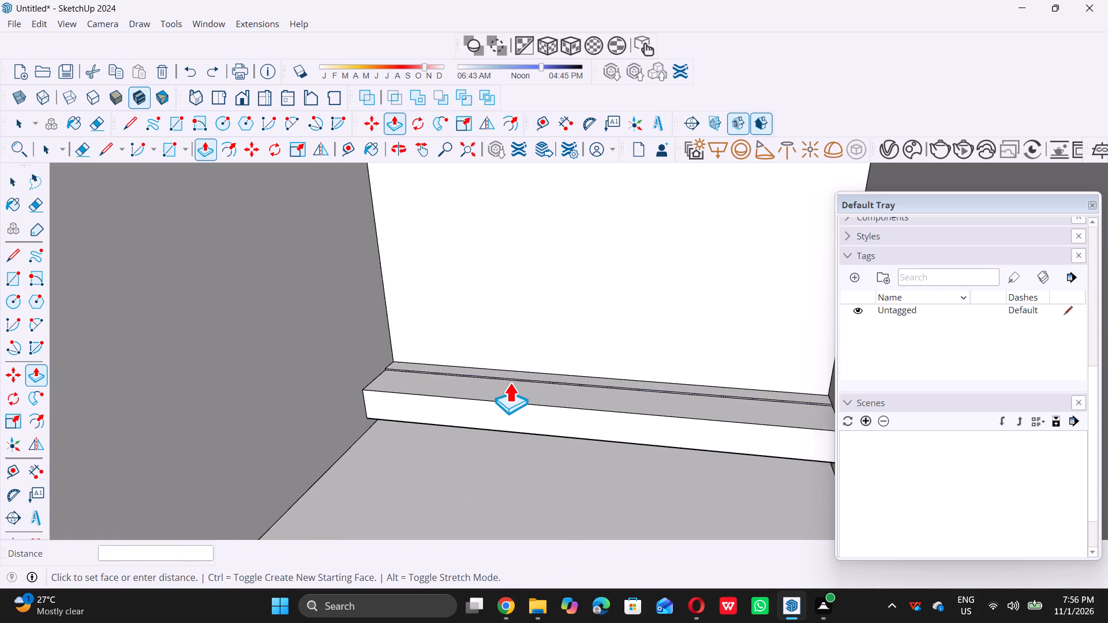
scroll(518, 399, up, 14)
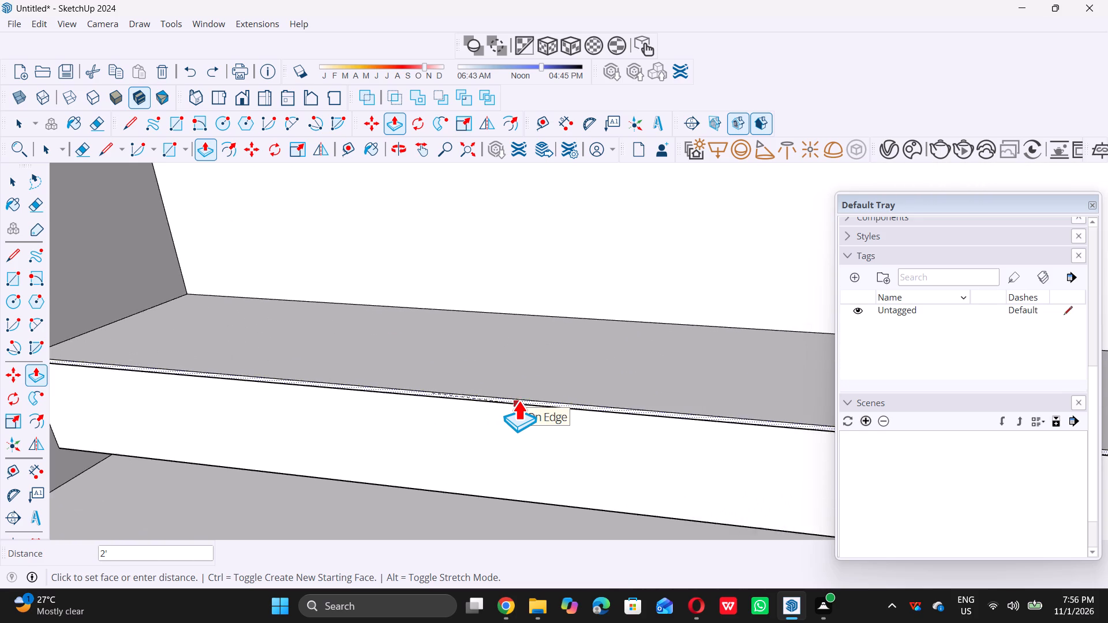
scroll(518, 400, up, 7)
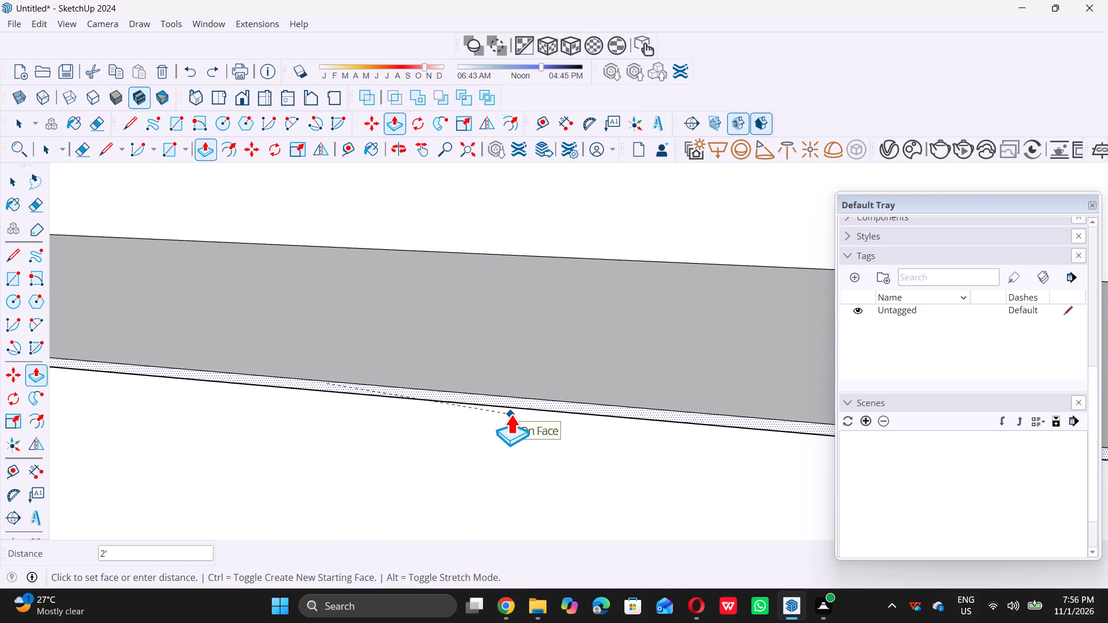
click(511, 415)
Push/Pull the thin strip directly beneath the projecting box 2' outward, flush with the box's front face.
scroll(511, 415, down, 16)
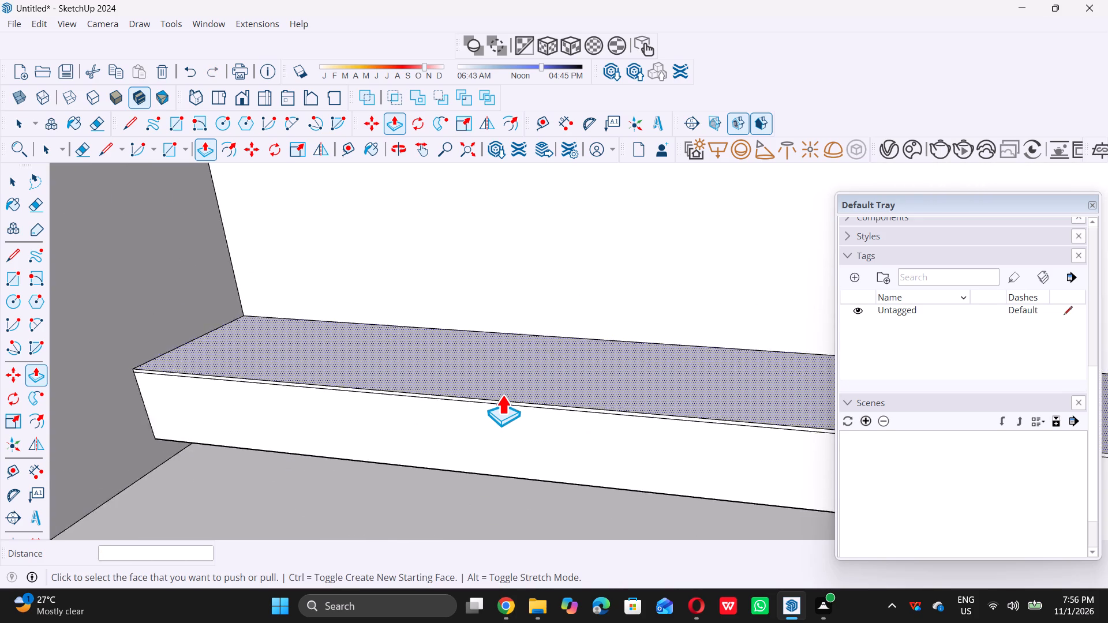
scroll(502, 395, down, 12)
middle_drag(526, 425, 515, 365)
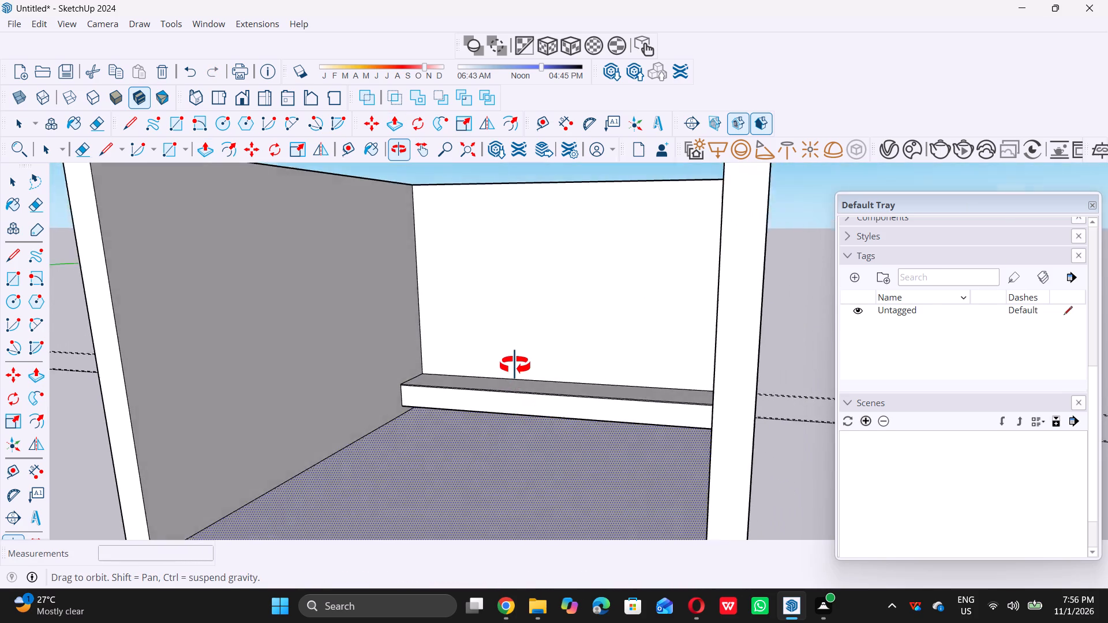
middle_drag(515, 365, 537, 336)
scroll(512, 413, up, 6)
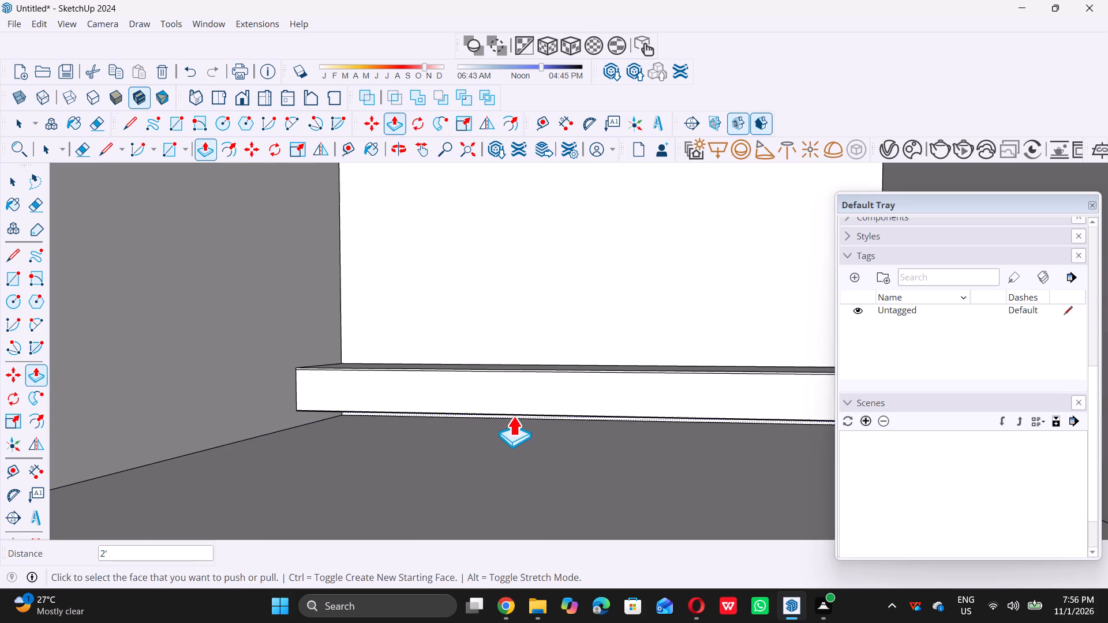
middle_drag(514, 420, 505, 394)
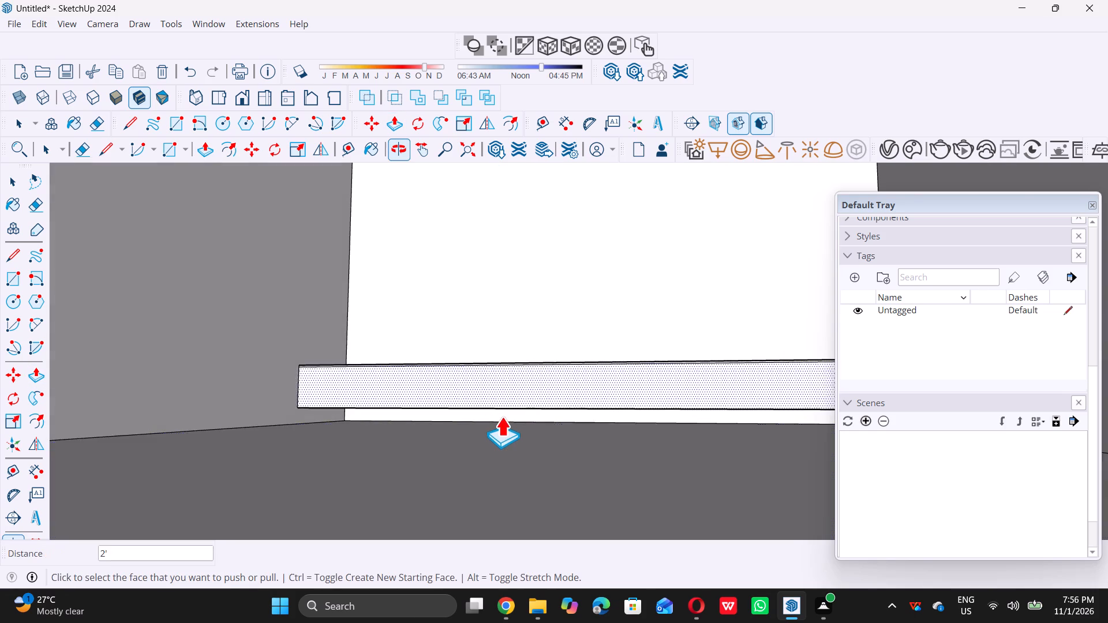
scroll(501, 418, up, 10)
middle_drag(512, 410, 512, 401)
scroll(512, 401, up, 5)
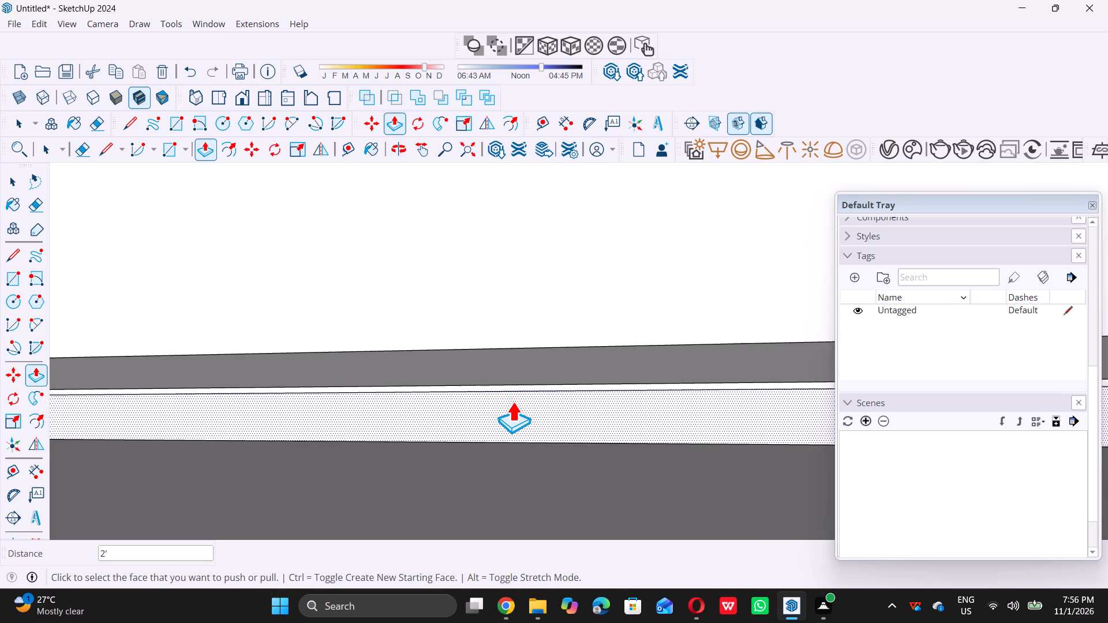
scroll(512, 401, up, 5)
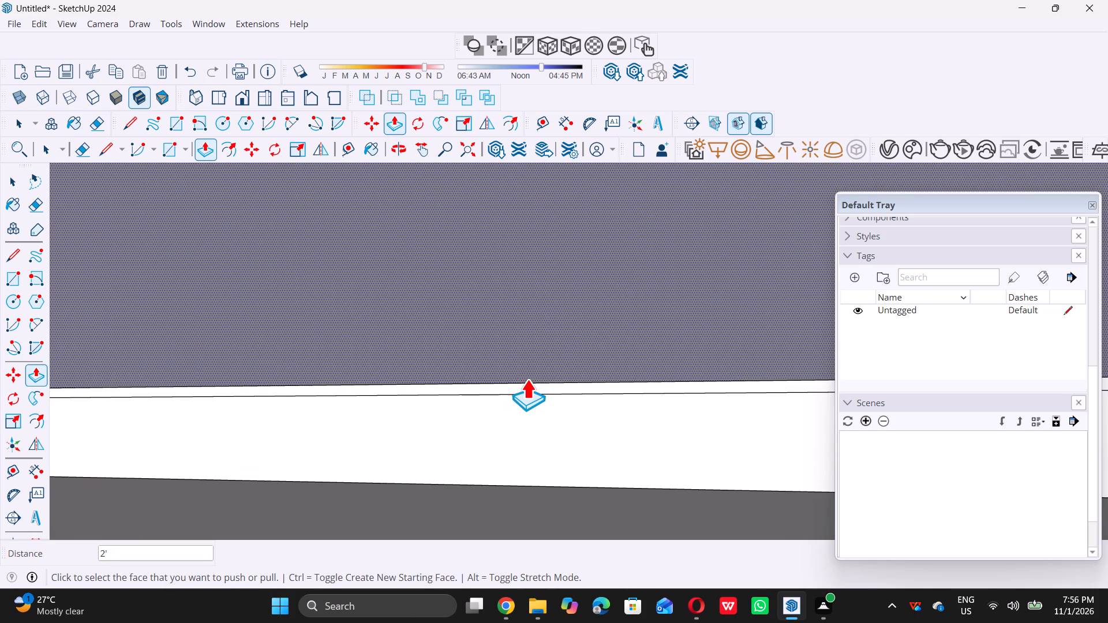
scroll(527, 384, down, 5)
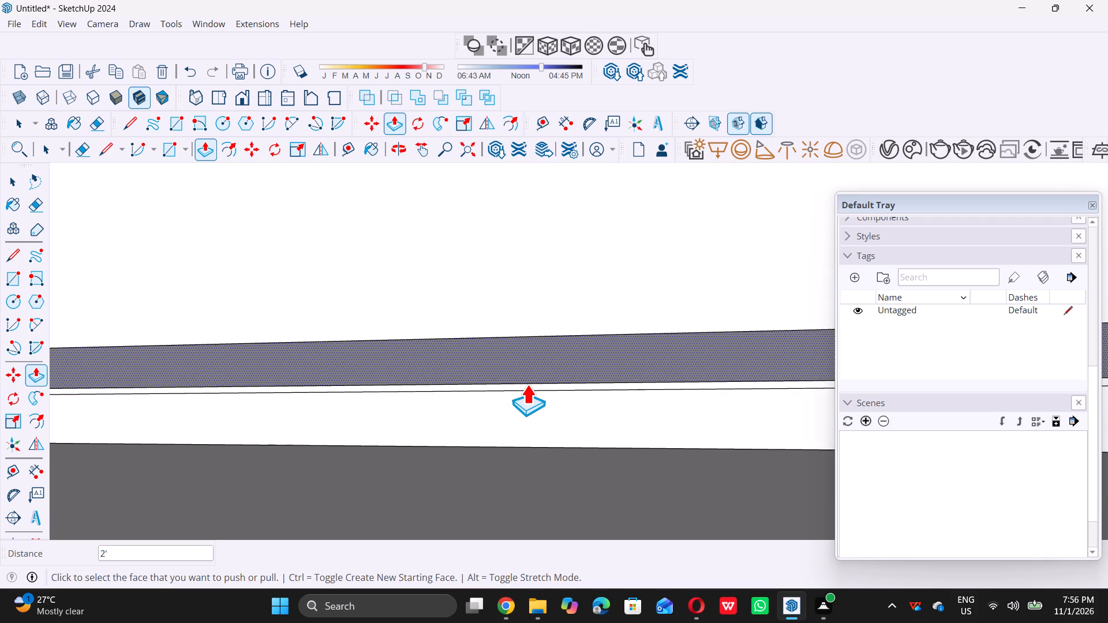
scroll(529, 378, up, 7)
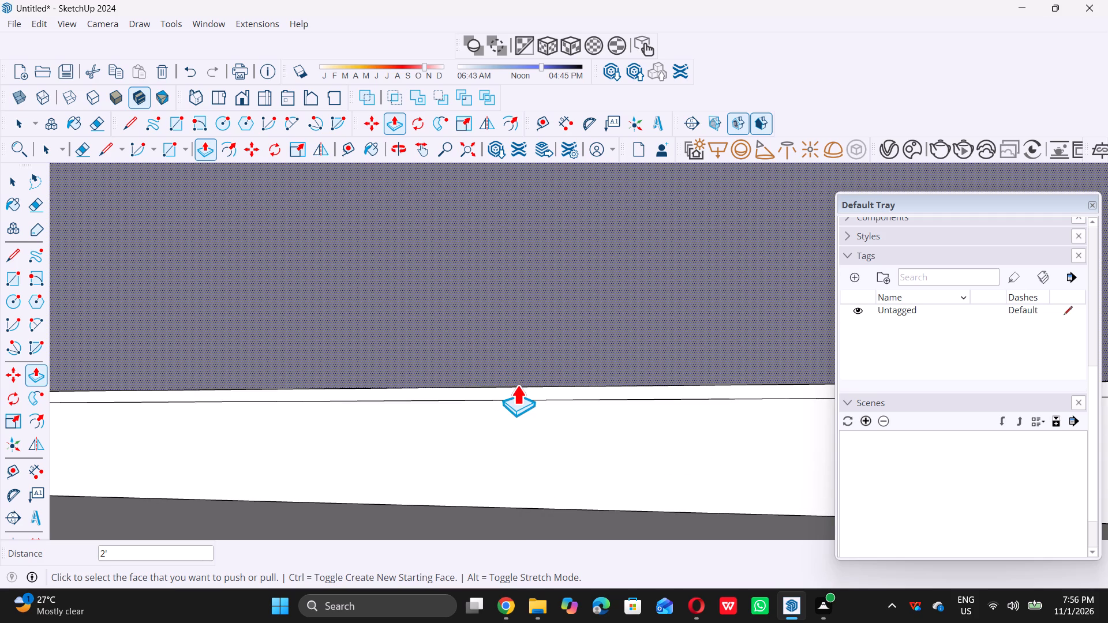
click(518, 388)
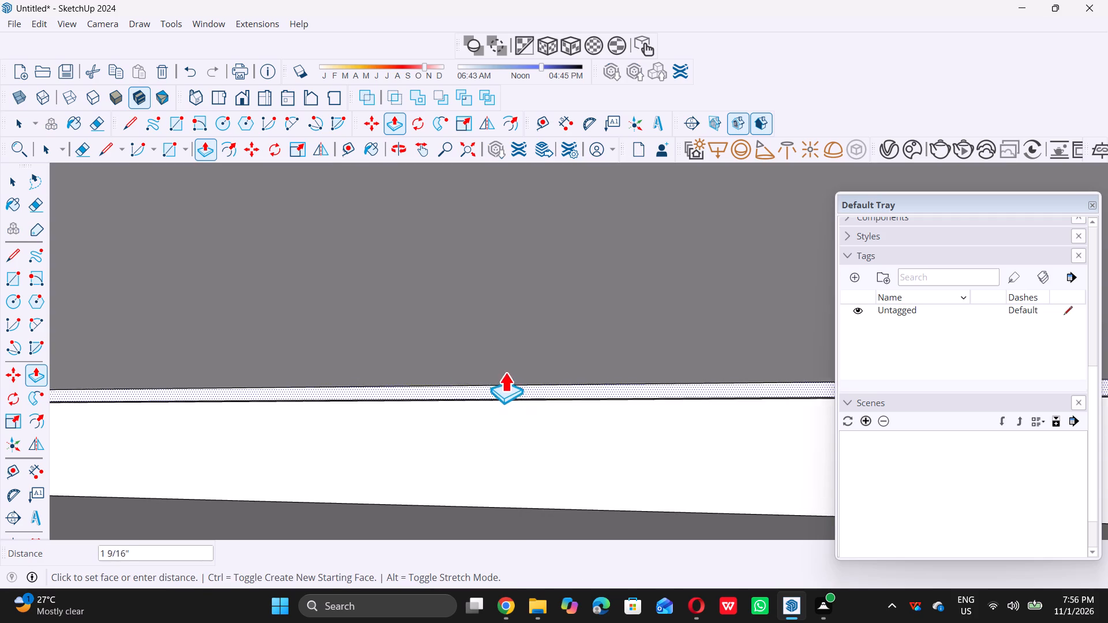
scroll(467, 346, down, 18)
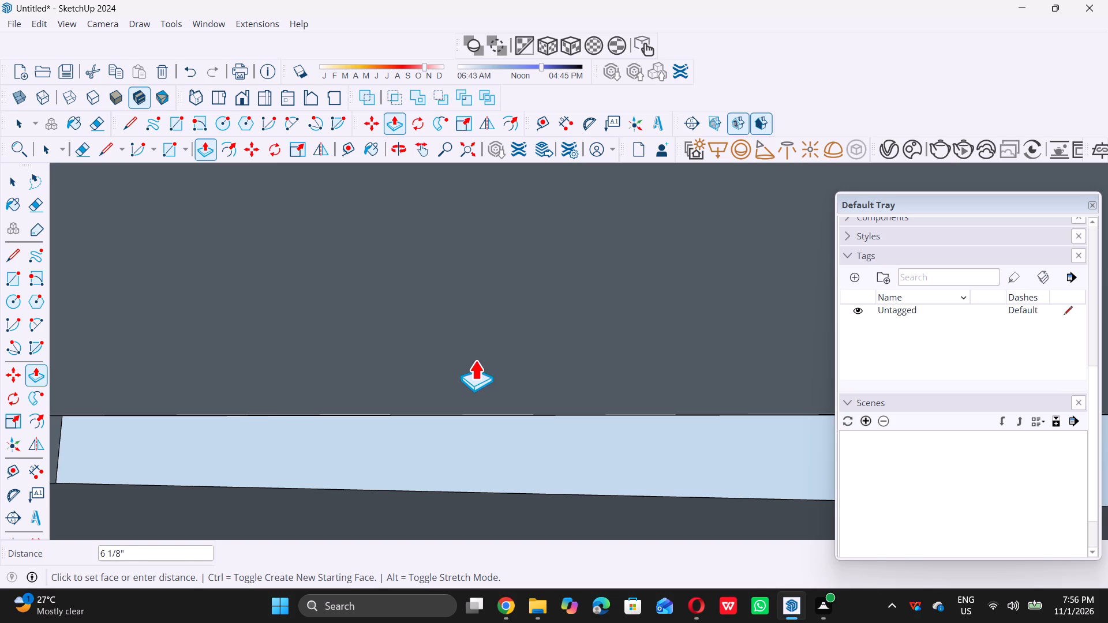
scroll(475, 360, down, 20)
scroll(475, 360, down, 11)
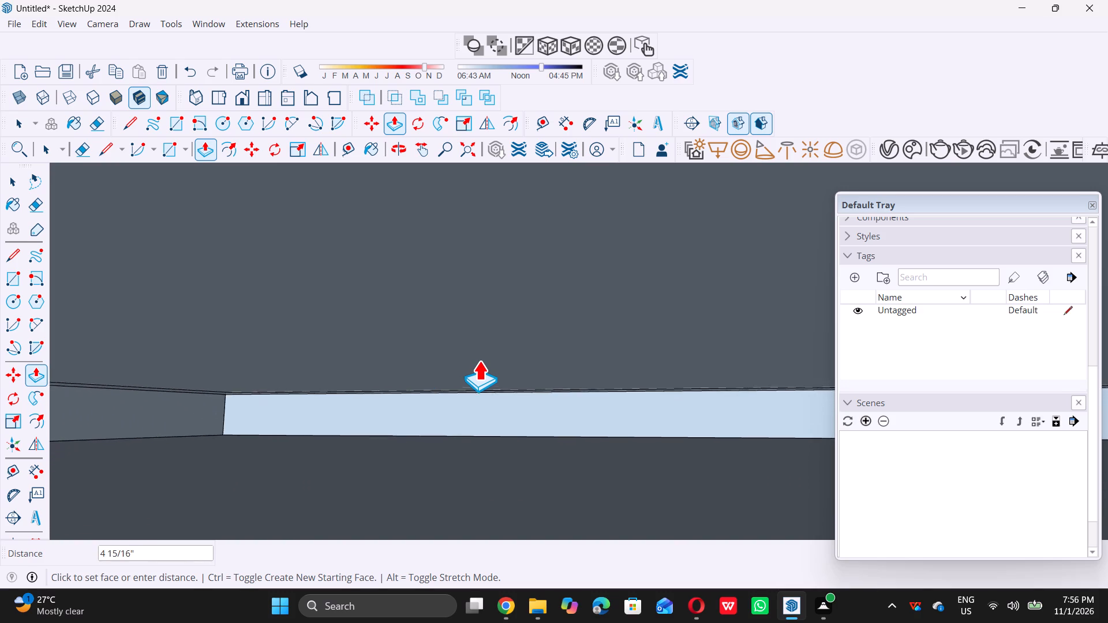
scroll(479, 361, down, 20)
scroll(479, 361, down, 8)
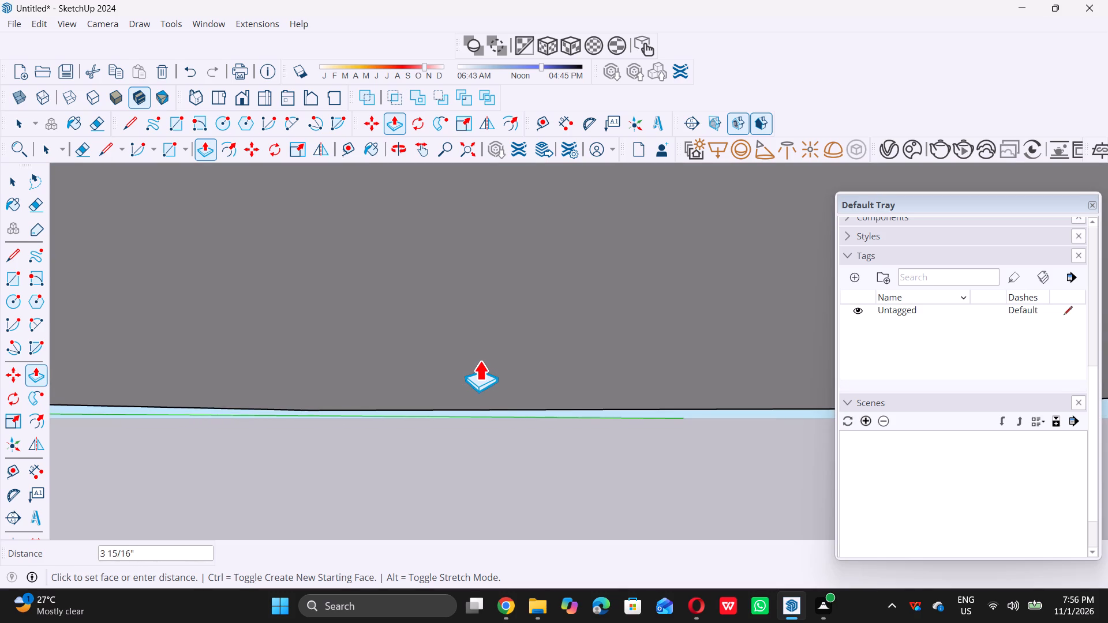
scroll(481, 361, down, 15)
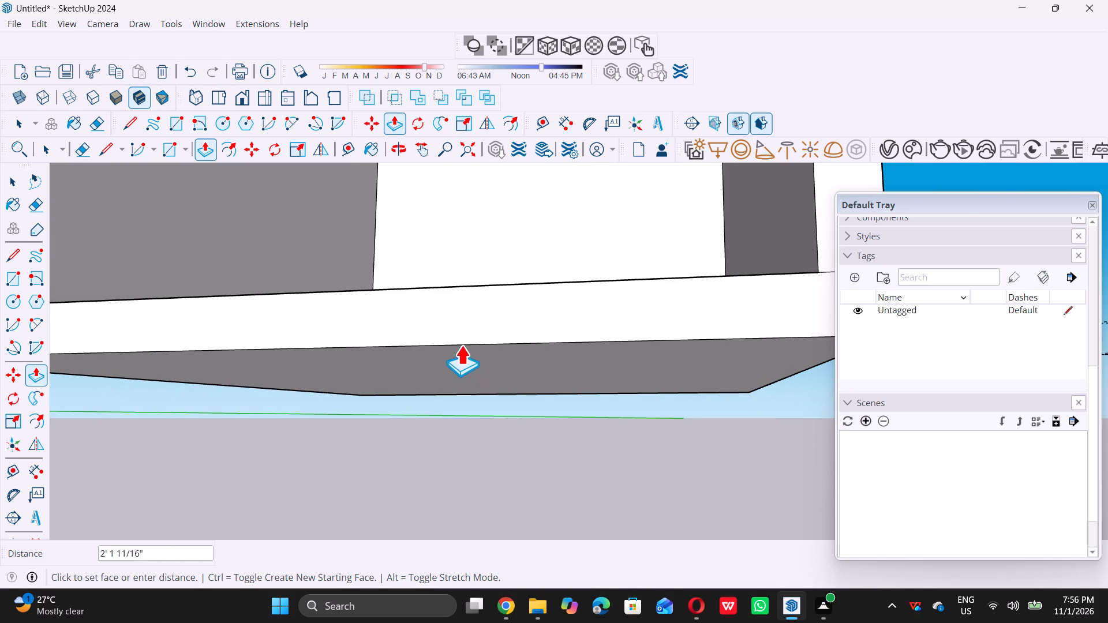
scroll(495, 311, down, 5)
middle_drag(500, 302, 500, 309)
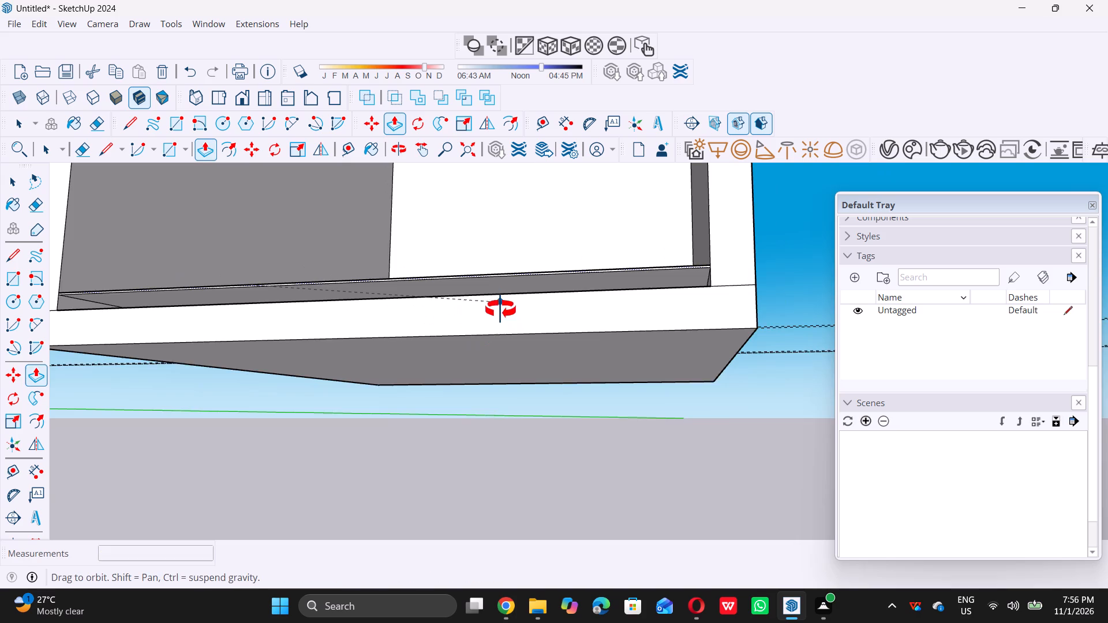
middle_drag(500, 309, 451, 404)
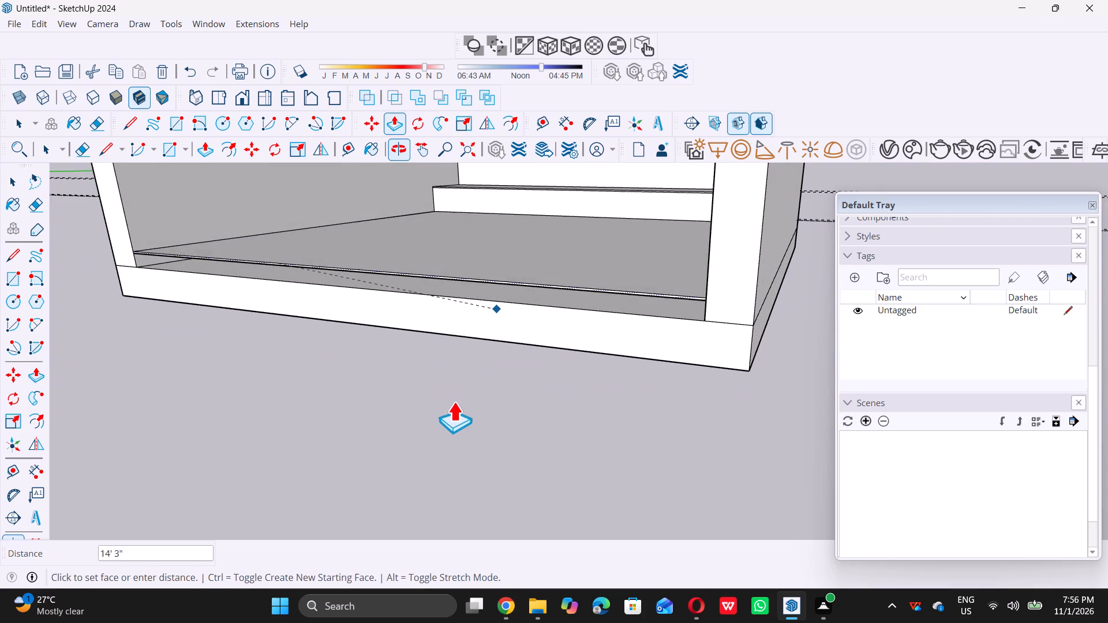
scroll(597, 219, up, 5)
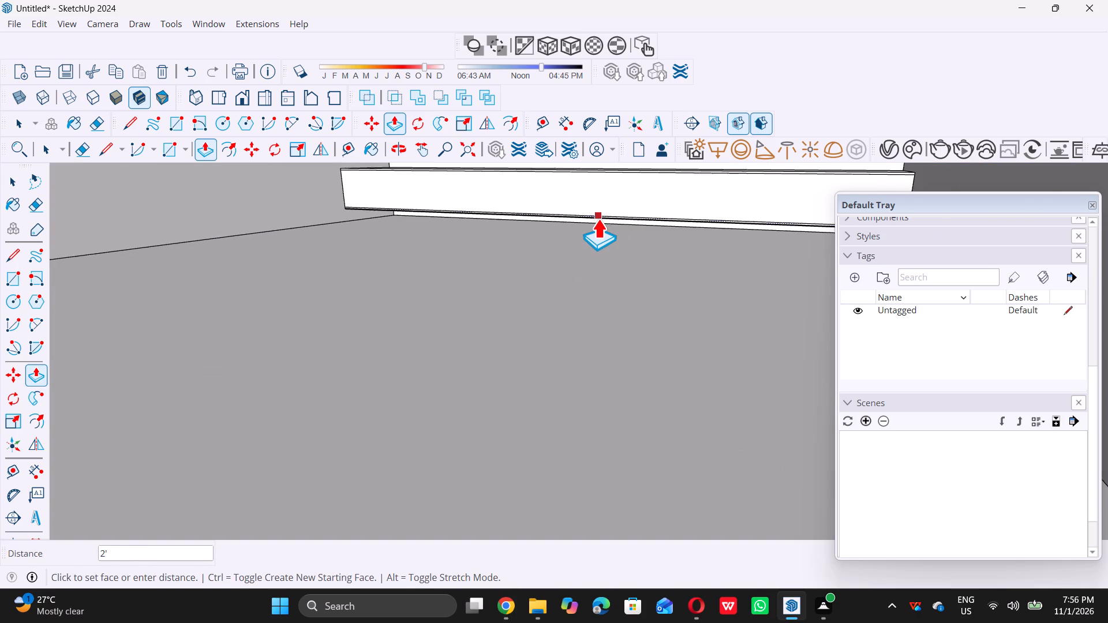
scroll(598, 219, up, 5)
click(600, 212)
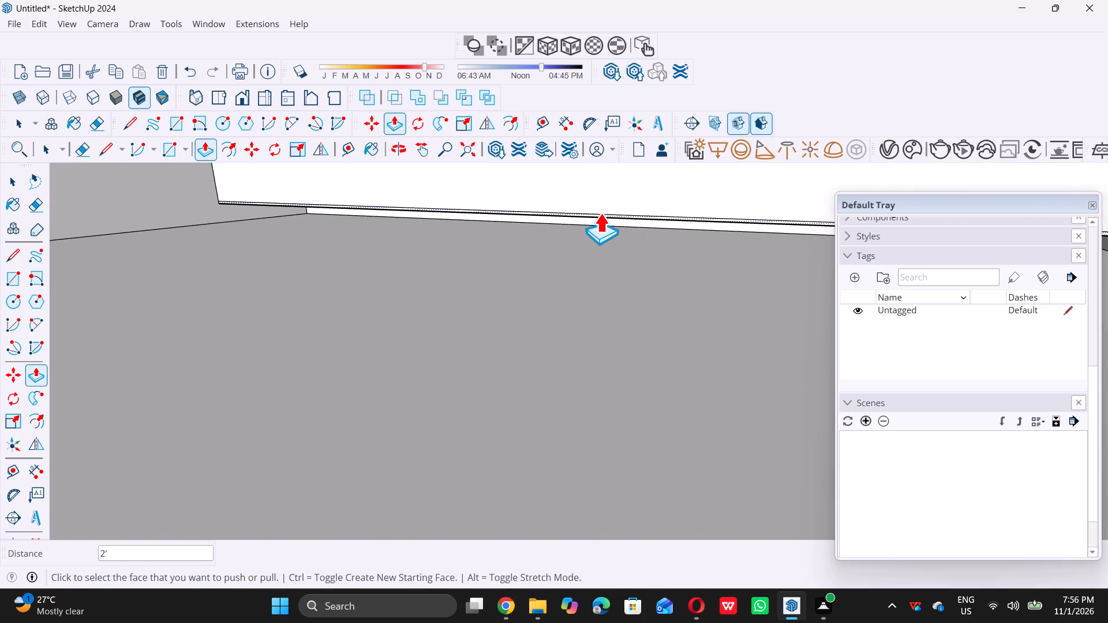
key(space)
Examine the projecting box and its upper and lower thin strips from the front of the room.
scroll(500, 278, down, 4)
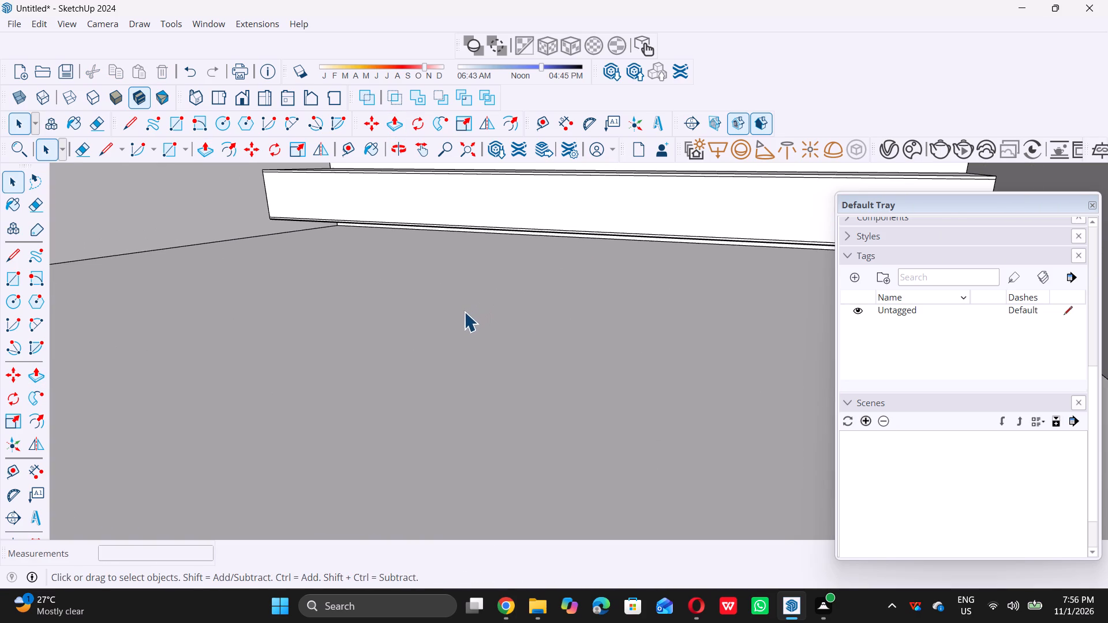
scroll(463, 365, down, 5)
scroll(431, 418, down, 6)
middle_drag(395, 447, 436, 431)
scroll(647, 322, up, 5)
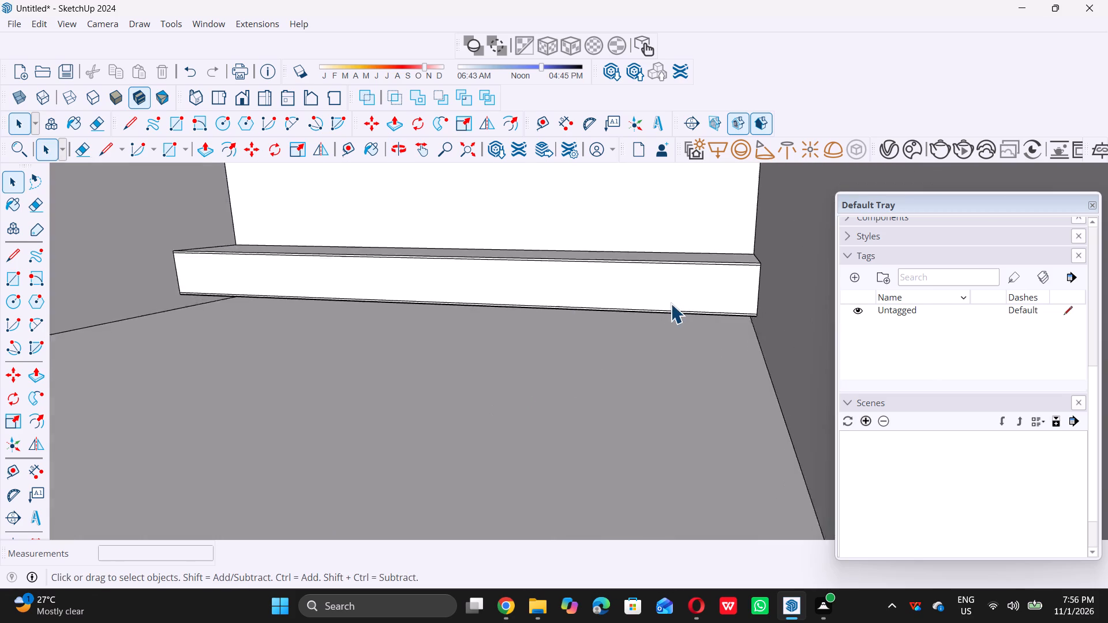
scroll(674, 303, up, 6)
scroll(673, 308, down, 15)
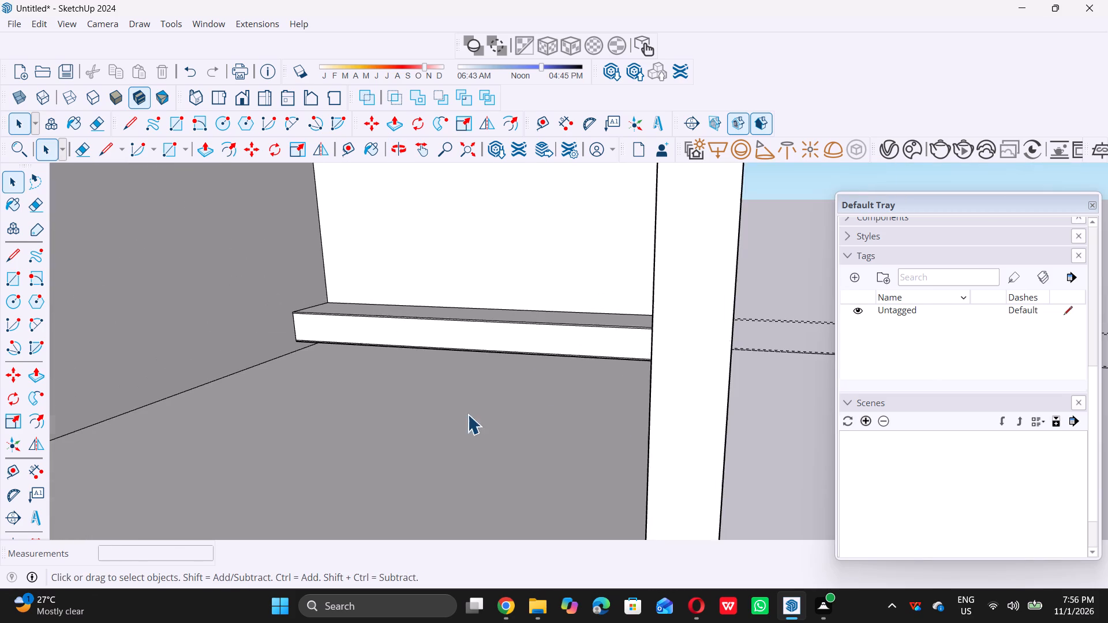
middle_drag(446, 416, 554, 377)
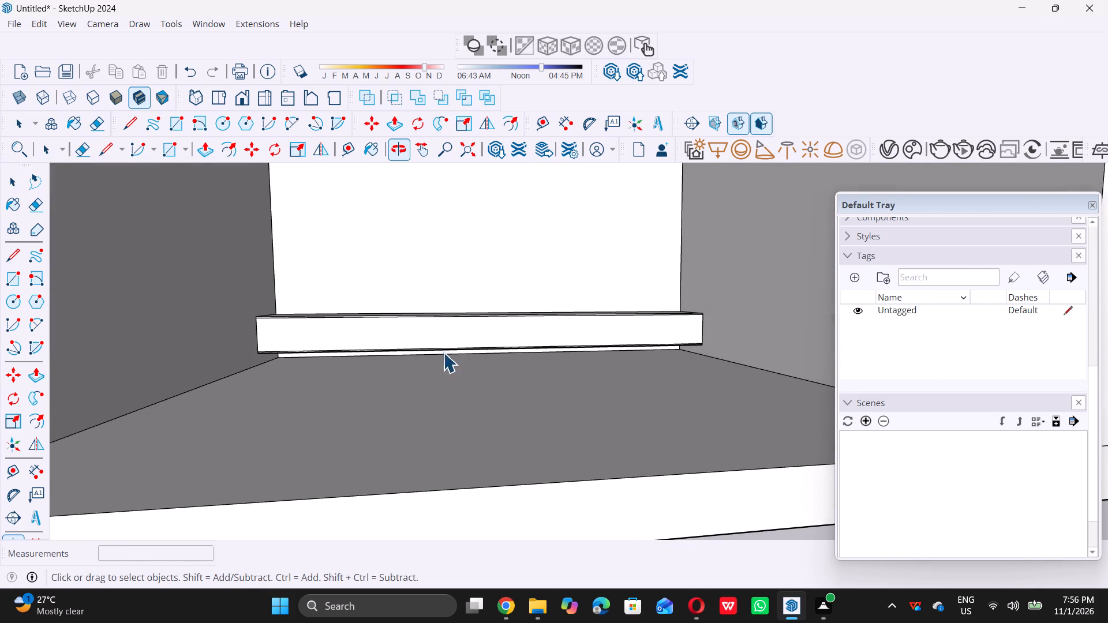
scroll(416, 343, up, 5)
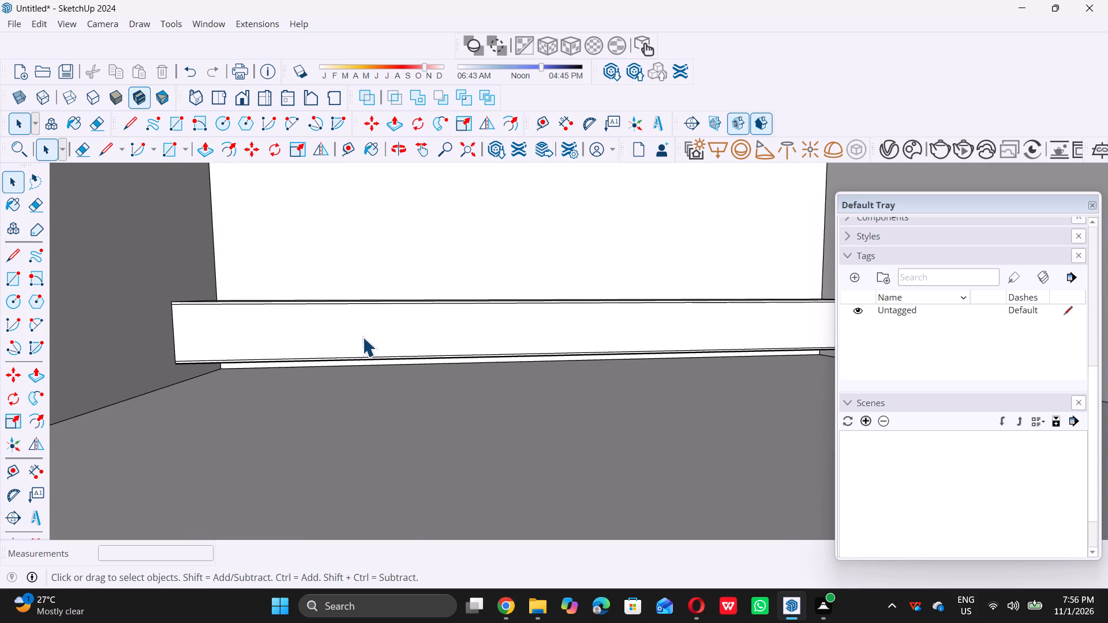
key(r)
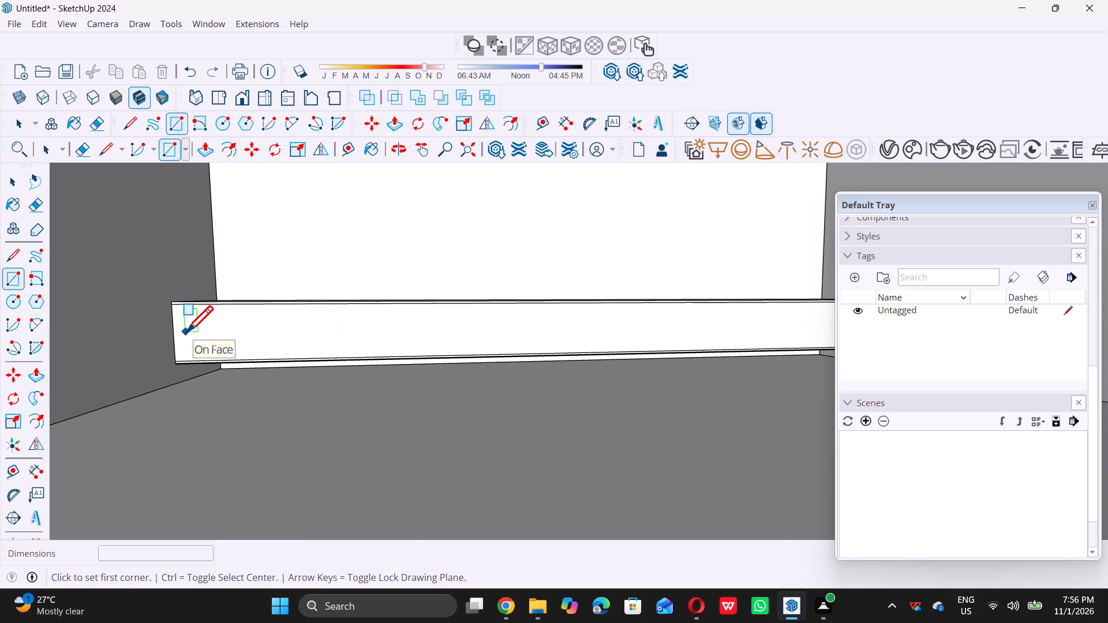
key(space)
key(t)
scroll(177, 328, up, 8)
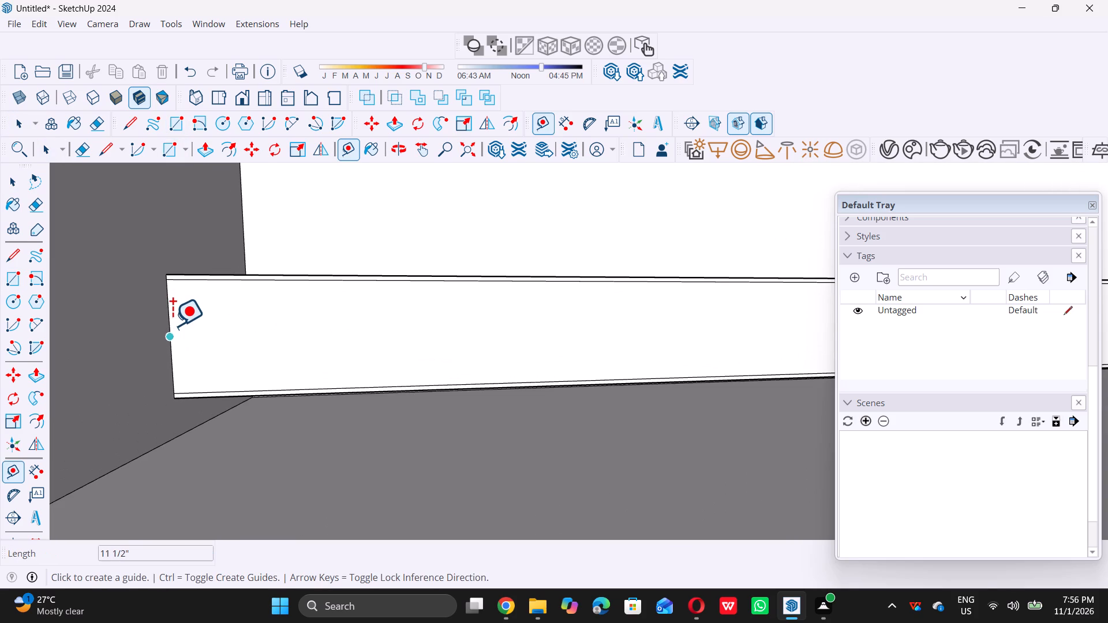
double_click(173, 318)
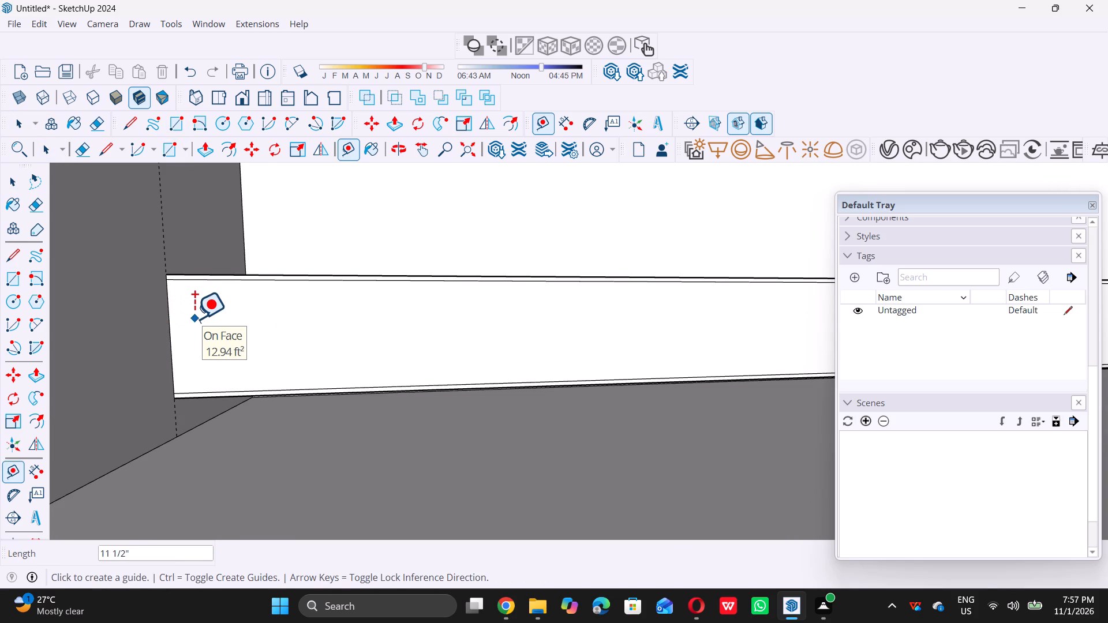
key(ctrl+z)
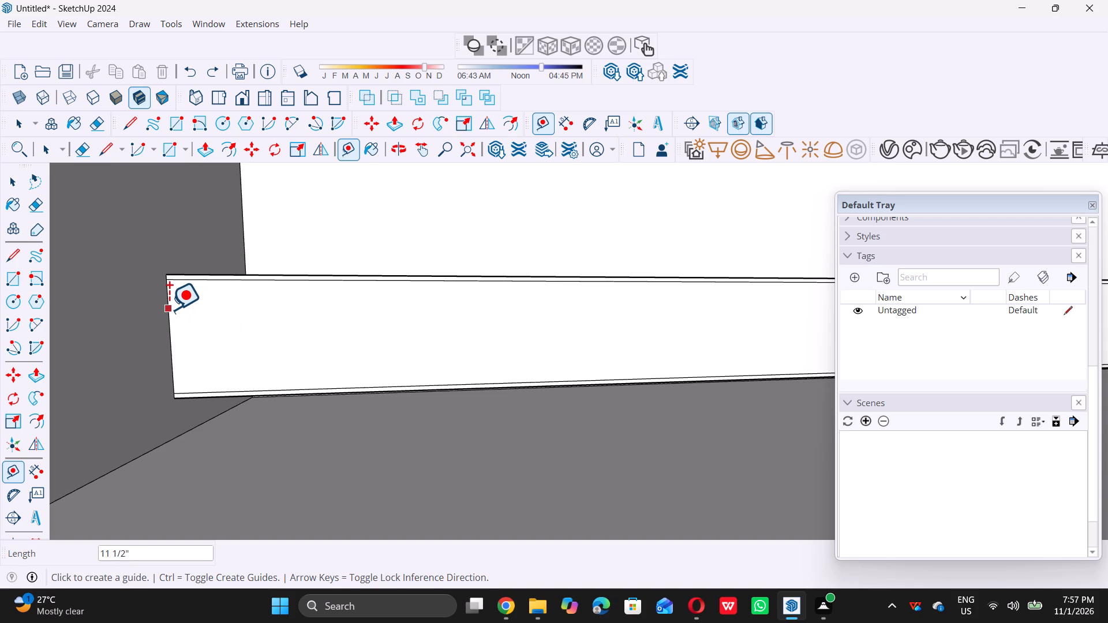
Place a vertical guide 0.5" inside the left edge of the projecting box's front face with the Tape Measure.
click(169, 309)
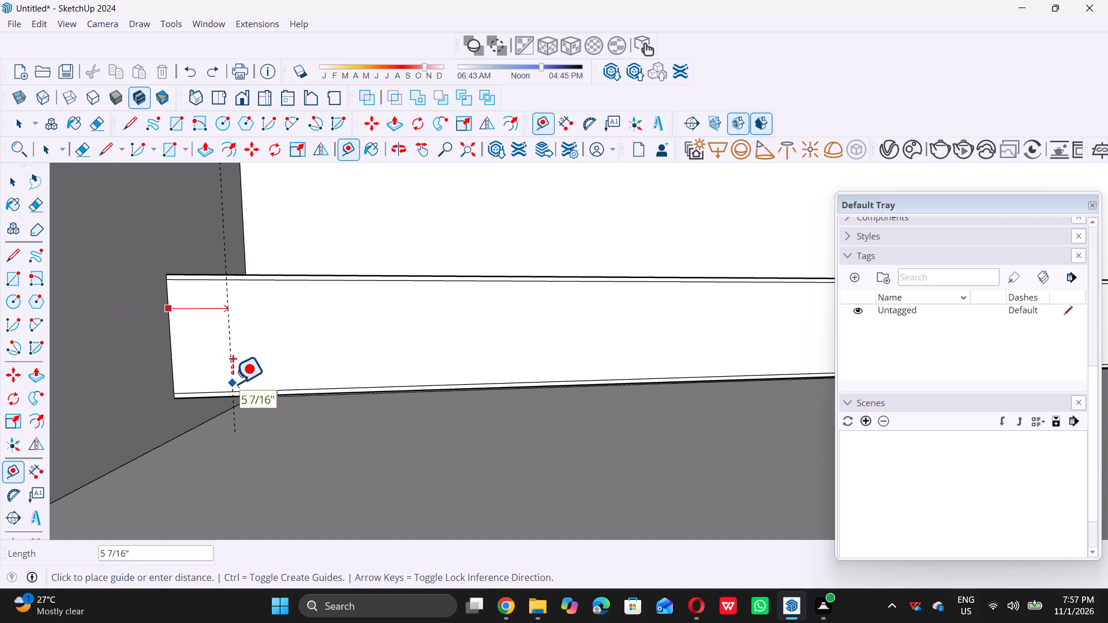
text(0.5)
key(apostrophe)
key(BackSpace)
key(shift+quotedbl)
key(Return)
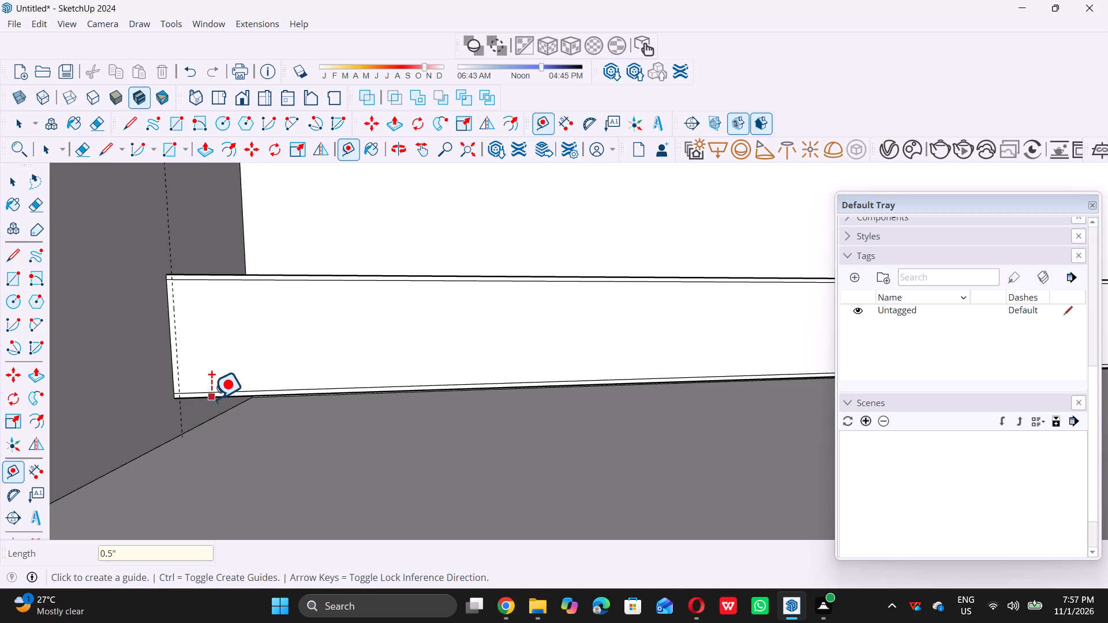
Place a vertical guide 0.5" inside the right edge of the projecting box's front face.
scroll(211, 399, down, 13)
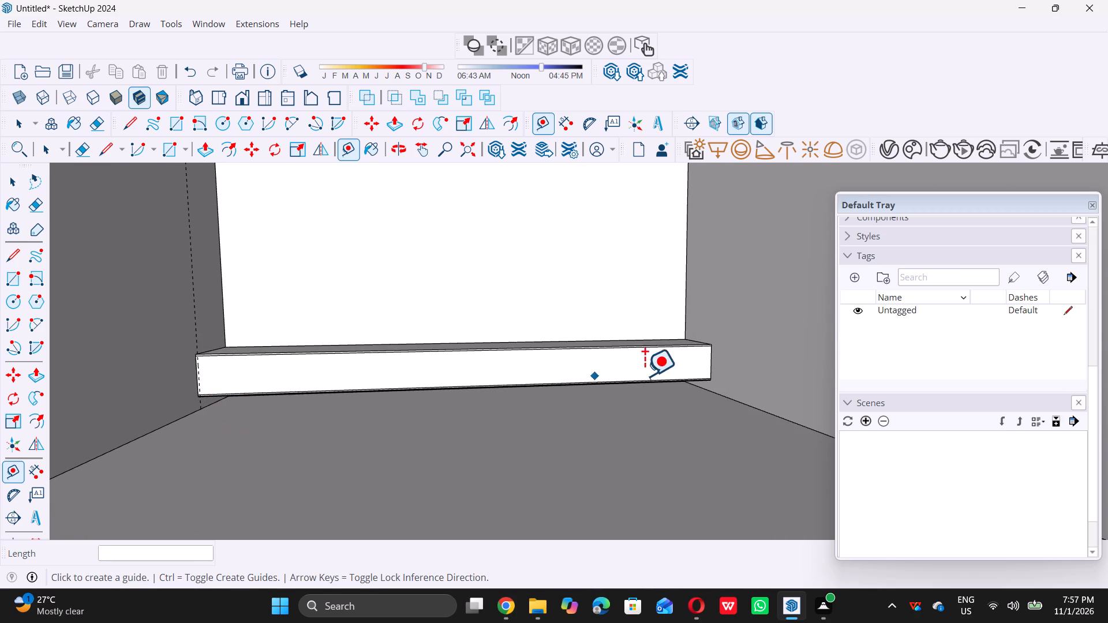
scroll(730, 369, up, 9)
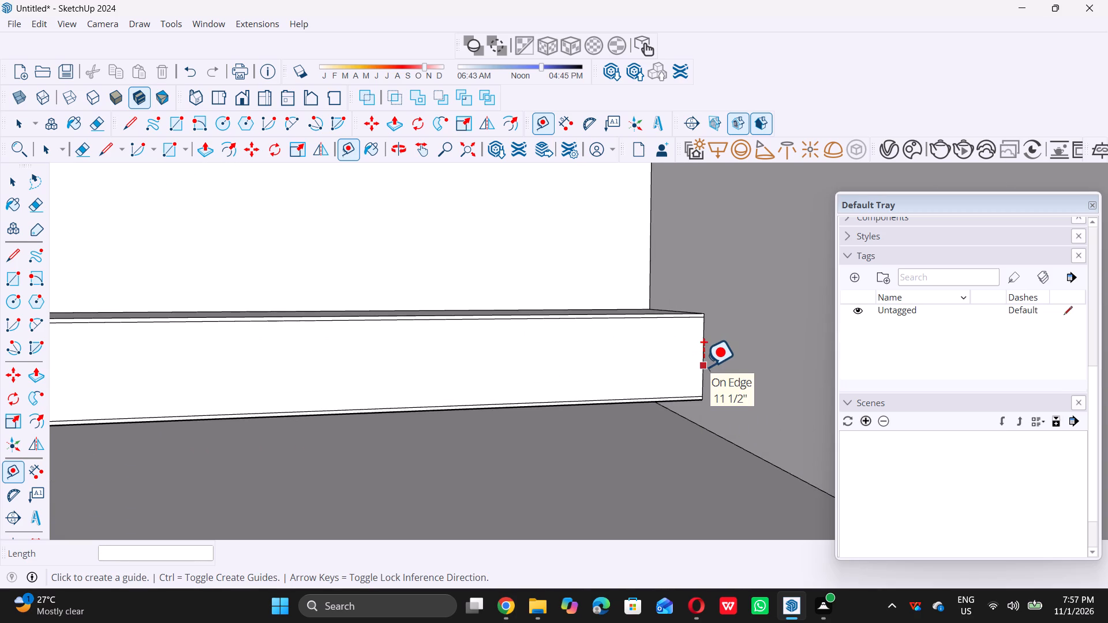
click(703, 366)
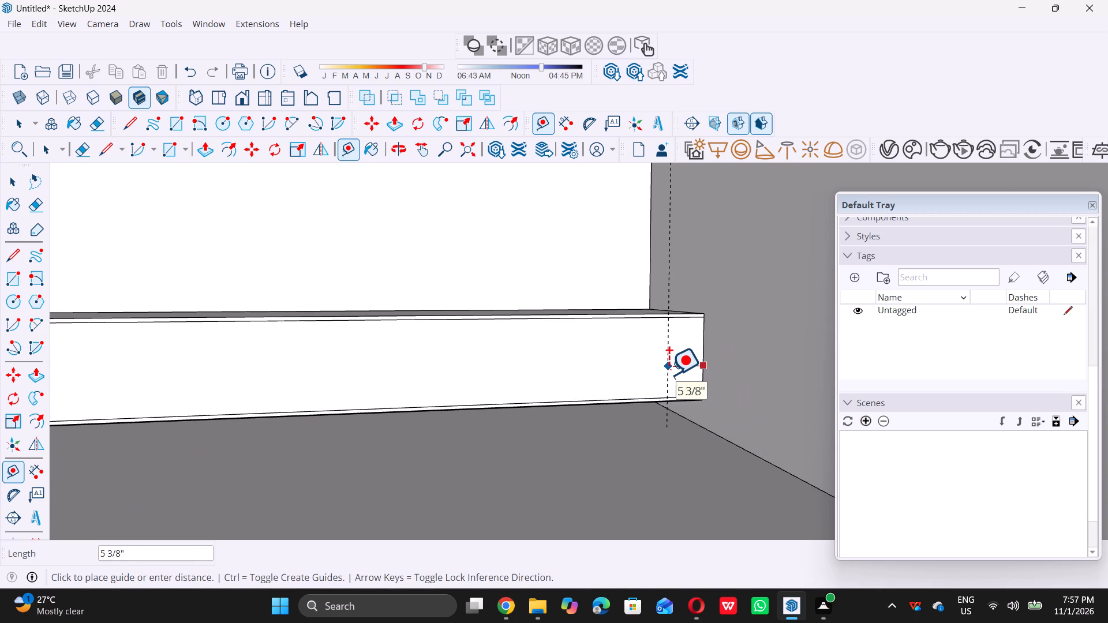
text(0.5)
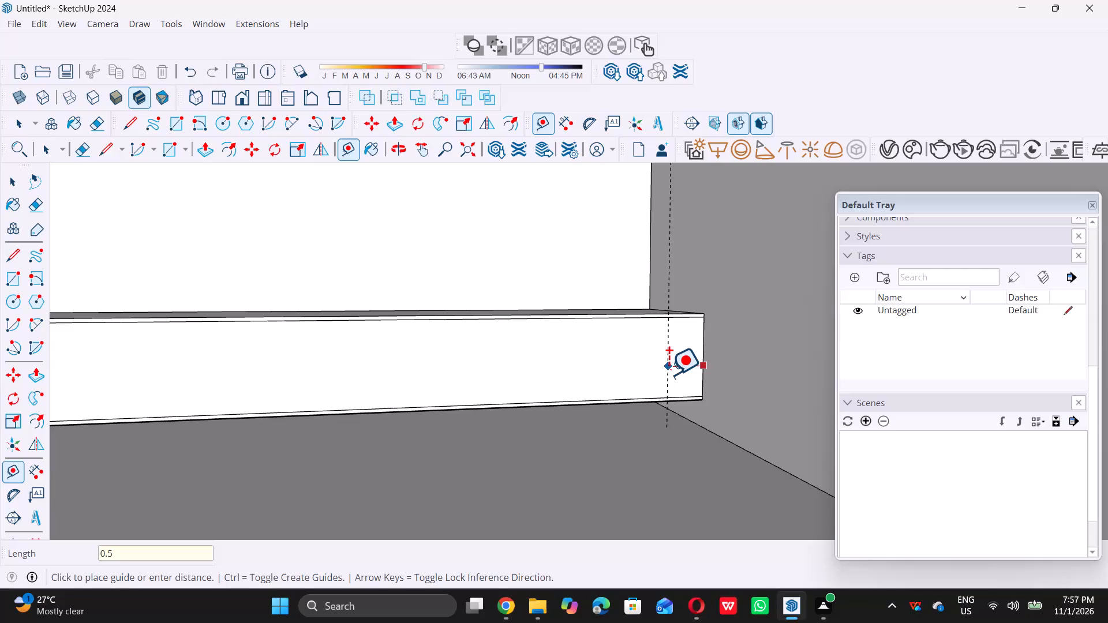
key(shift+quotedbl)
key(Return)
key(space)
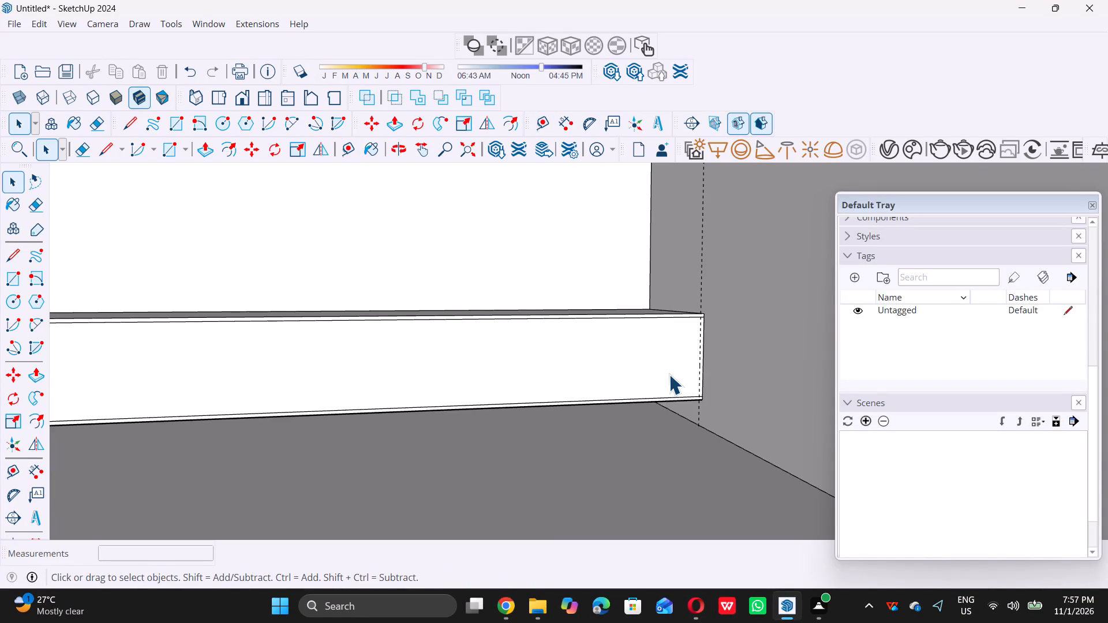
Draw a 13' 5" by 11 1/2" rectangle on the box's front face between opposite intersections of the guides and inner strip lines.
scroll(668, 383, down, 1)
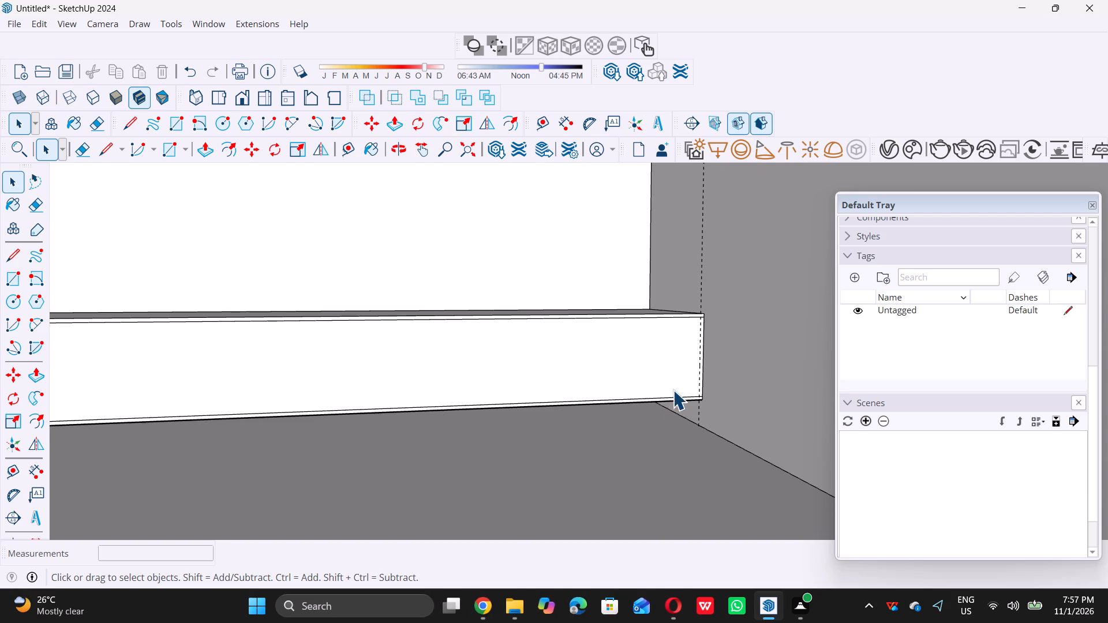
scroll(673, 390, down, 5)
scroll(417, 452, down, 3)
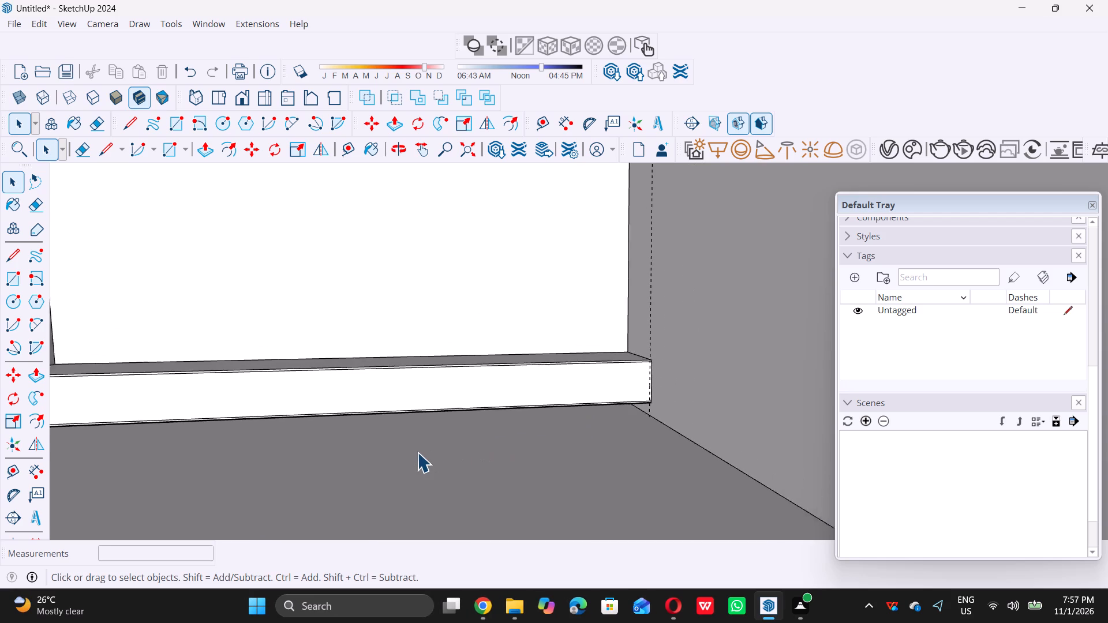
scroll(417, 452, down, 1)
key(r)
scroll(37, 417, up, 2)
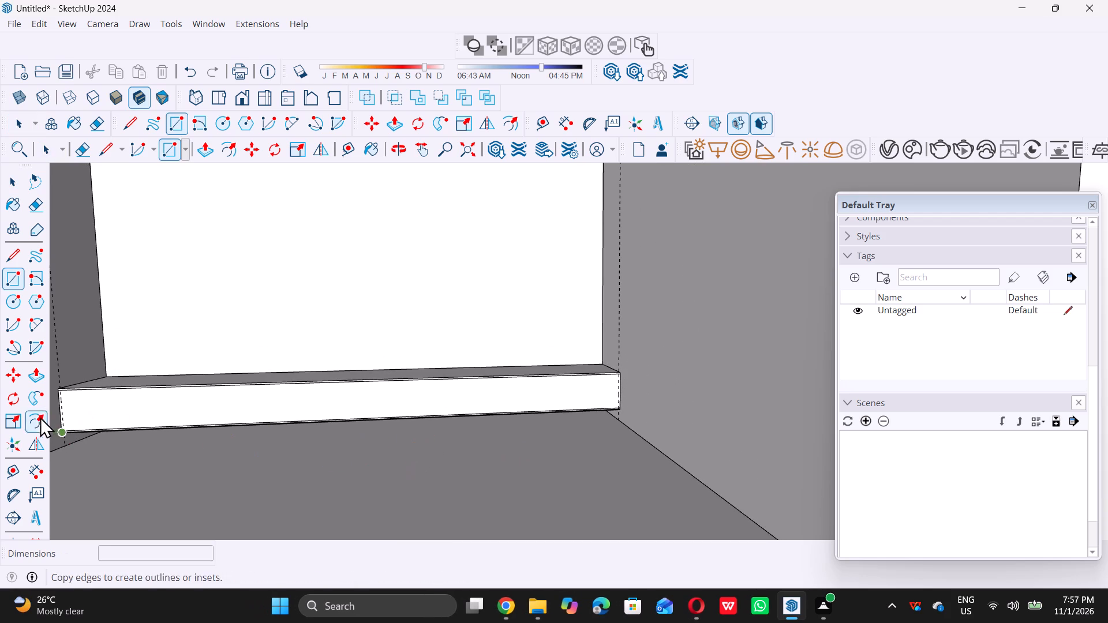
scroll(40, 416, up, 3)
scroll(166, 429, down, 10)
scroll(197, 423, up, 10)
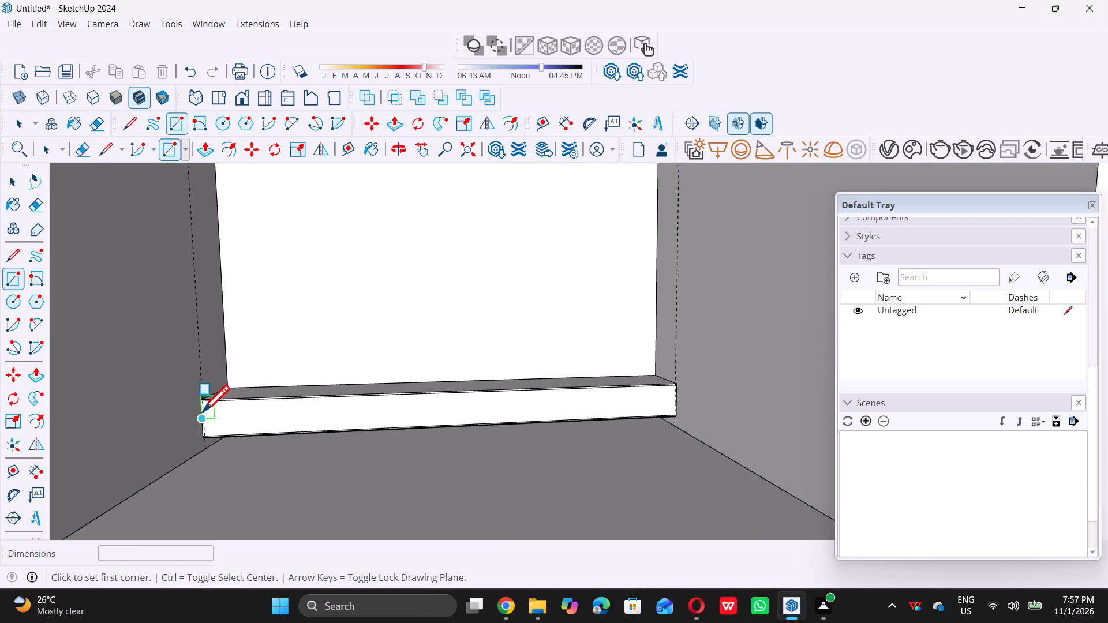
scroll(203, 411, up, 16)
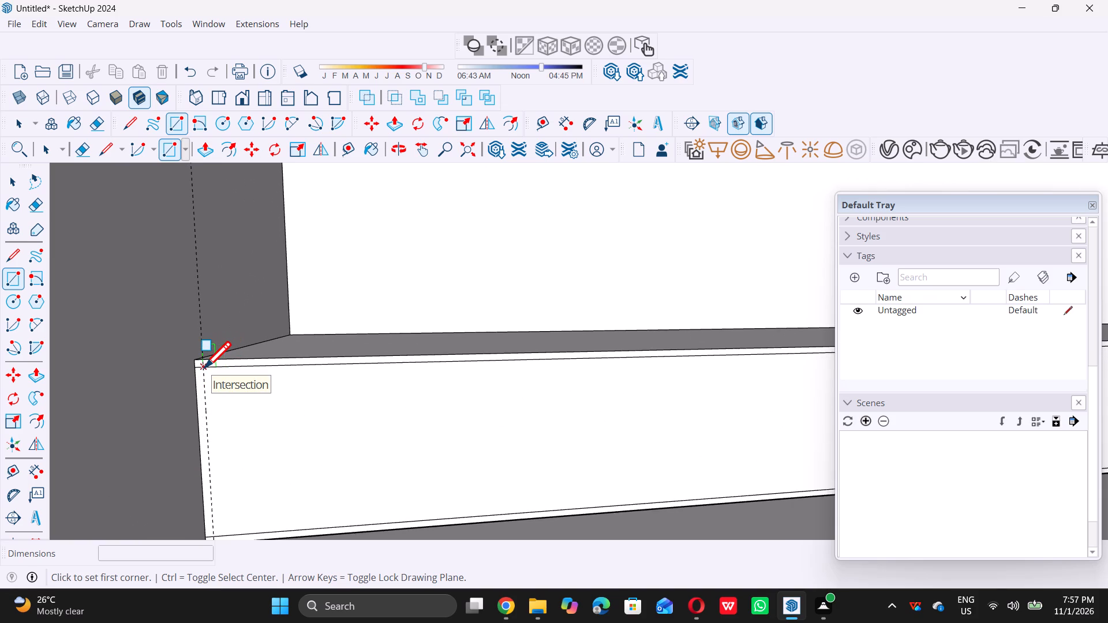
scroll(204, 367, down, 19)
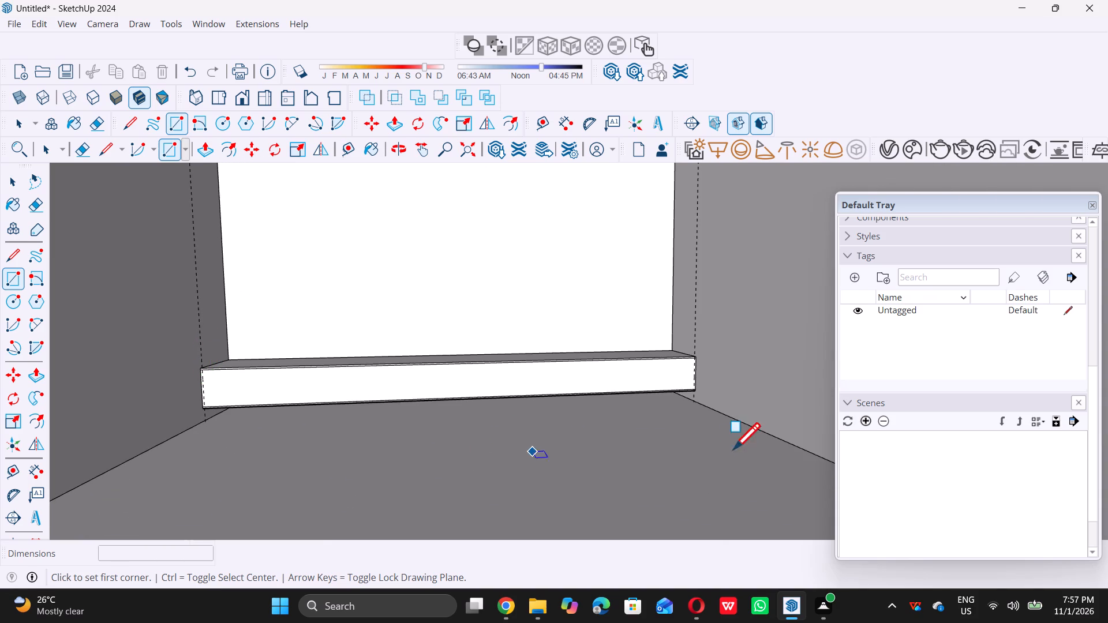
scroll(660, 393, up, 5)
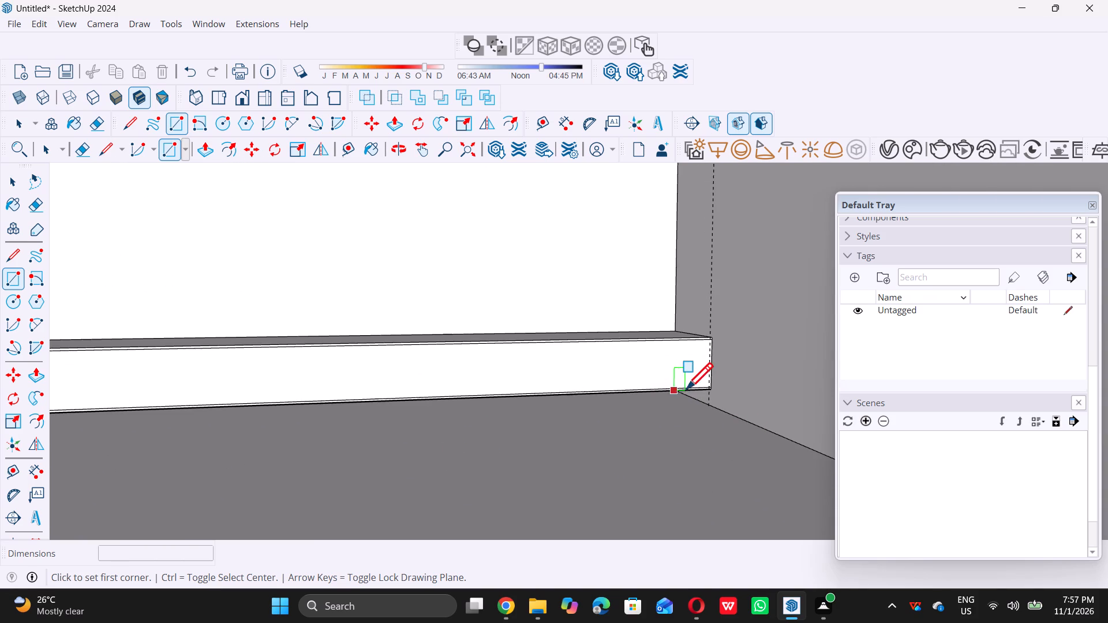
scroll(695, 388, up, 9)
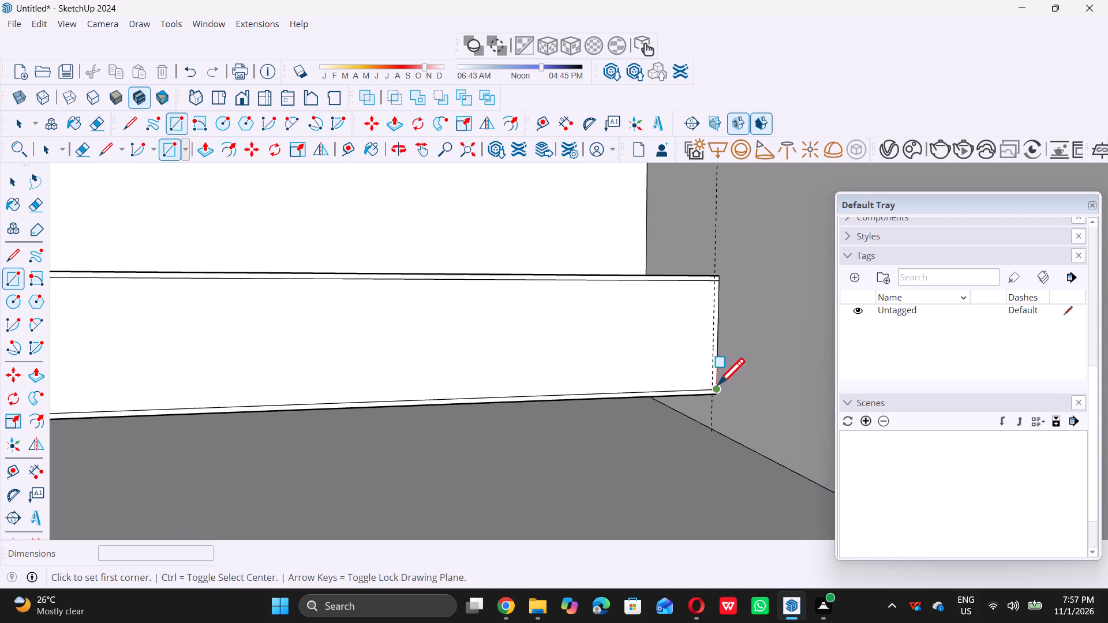
scroll(718, 384, up, 6)
click(707, 393)
scroll(707, 393, down, 3)
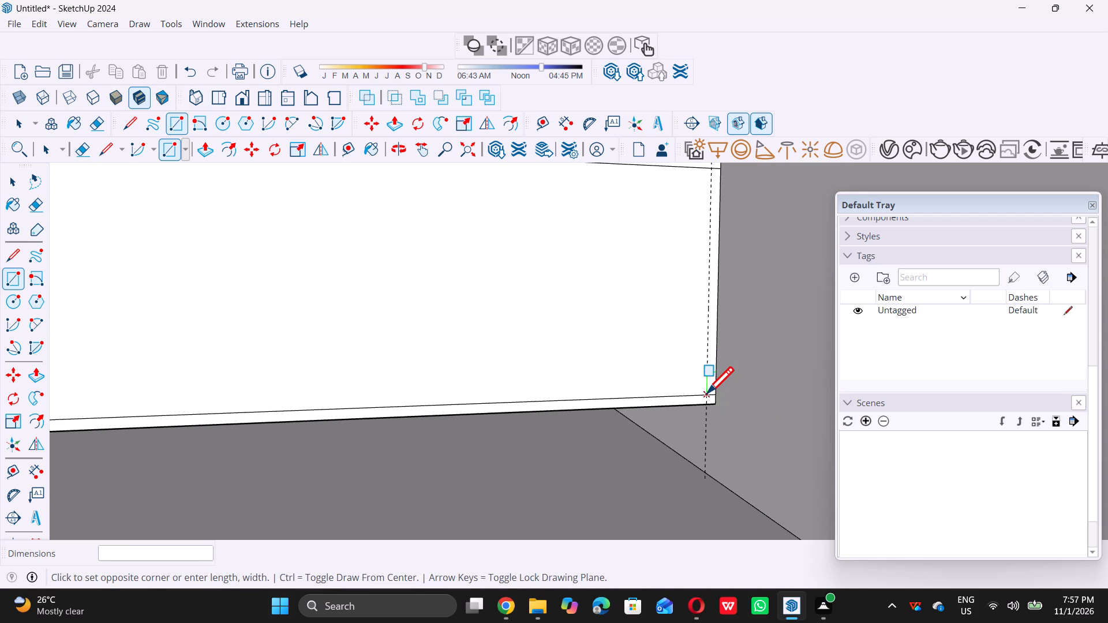
scroll(707, 393, down, 16)
scroll(705, 393, down, 5)
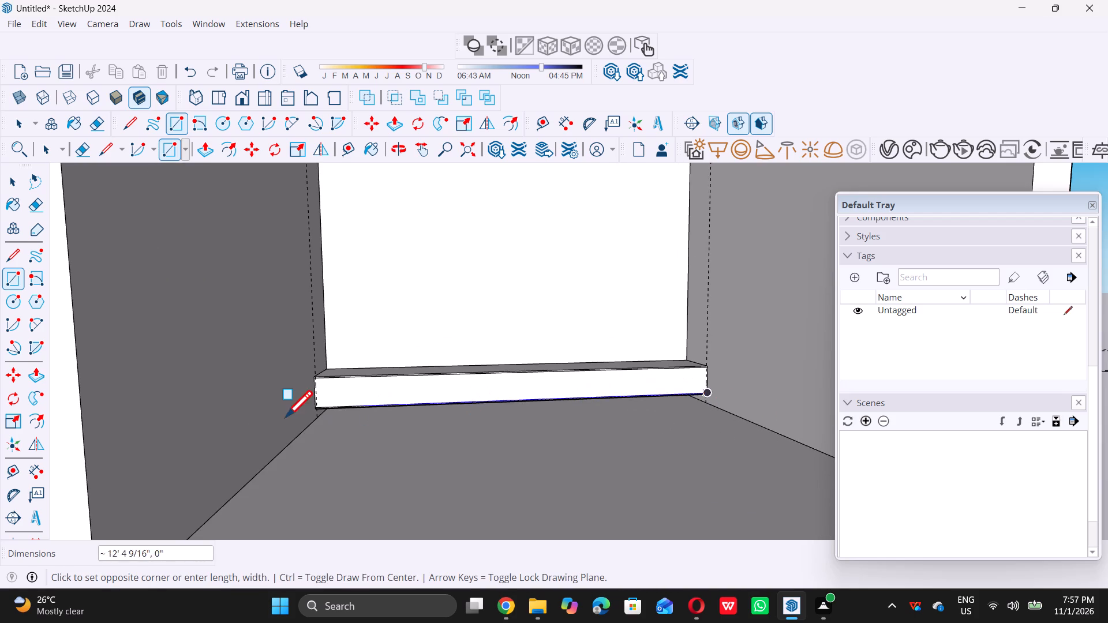
scroll(315, 411, up, 3)
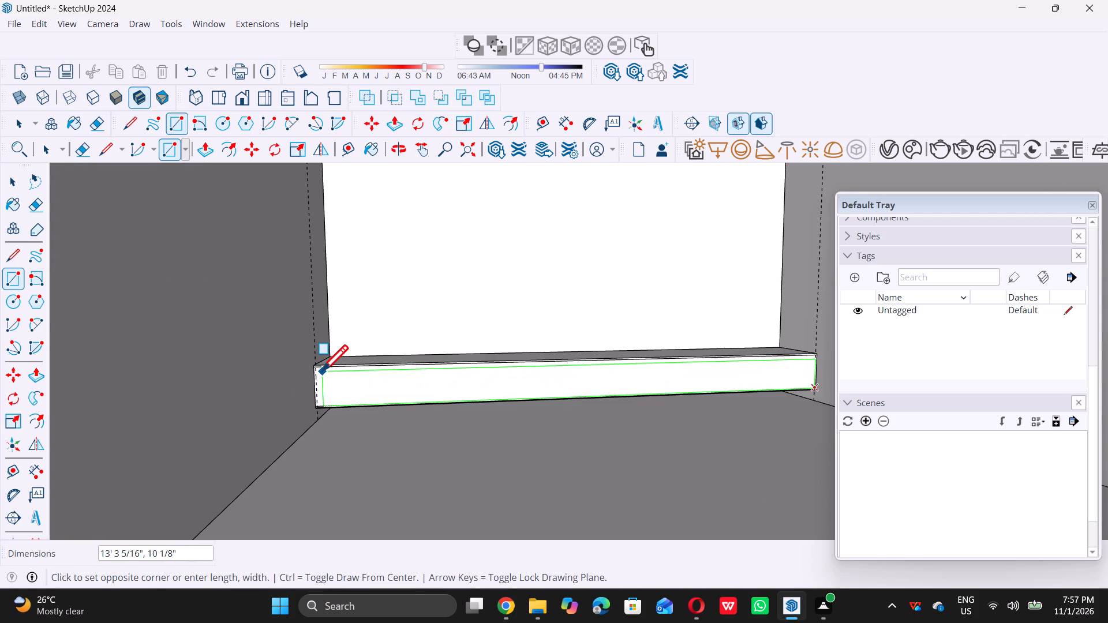
scroll(318, 370, up, 11)
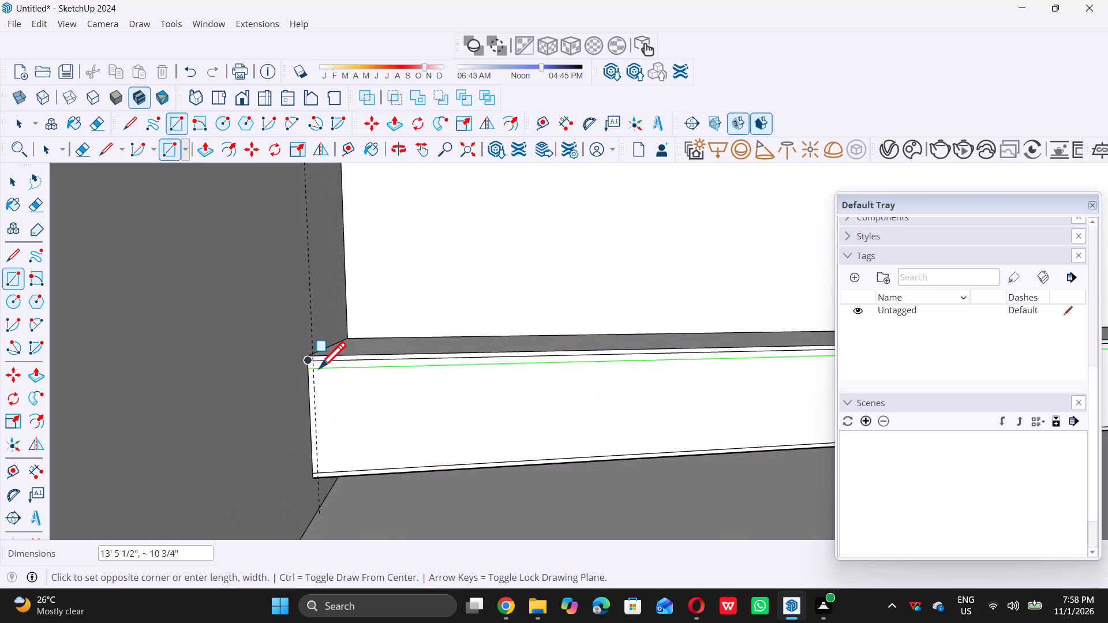
scroll(315, 365, up, 5)
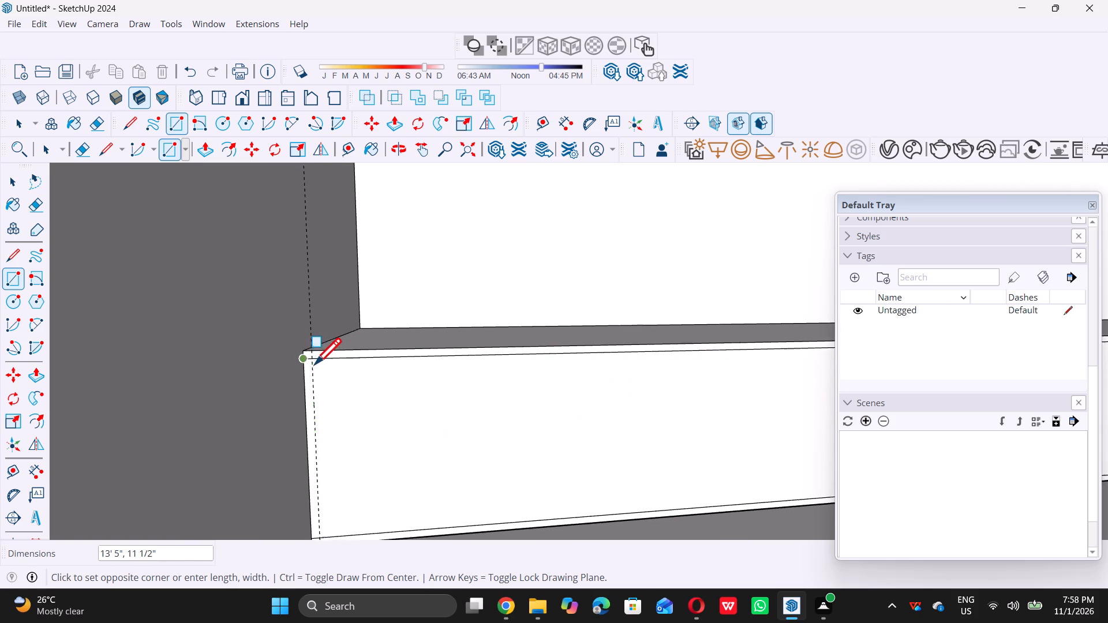
scroll(315, 364, up, 1)
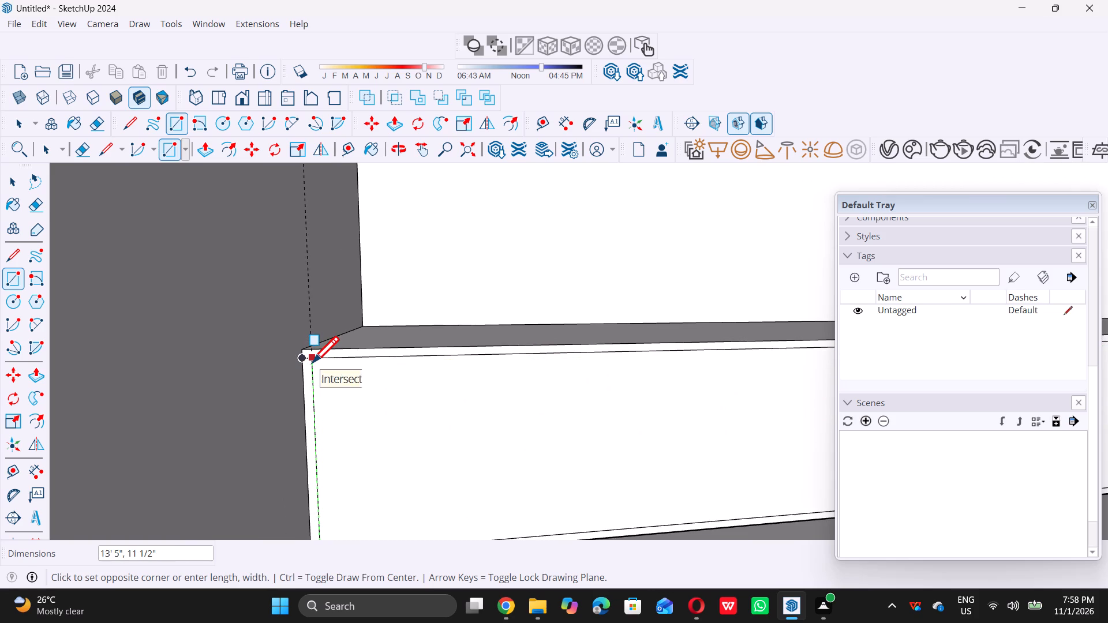
triple_click(312, 362)
key(space)
Delete all the guides from the model.
scroll(317, 365, down, 9)
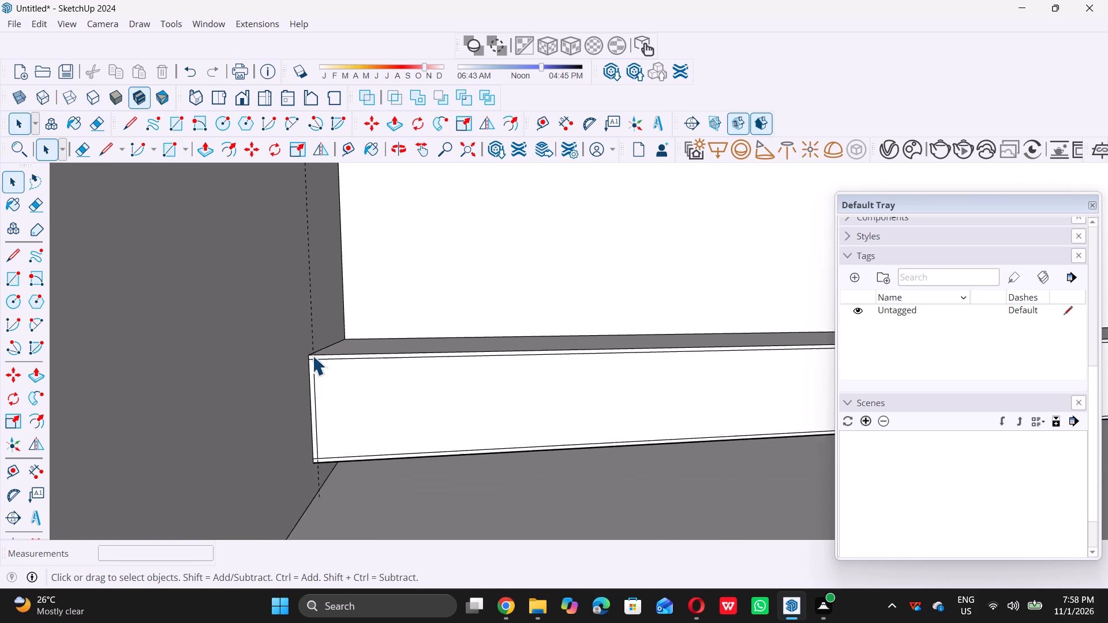
scroll(312, 355, down, 10)
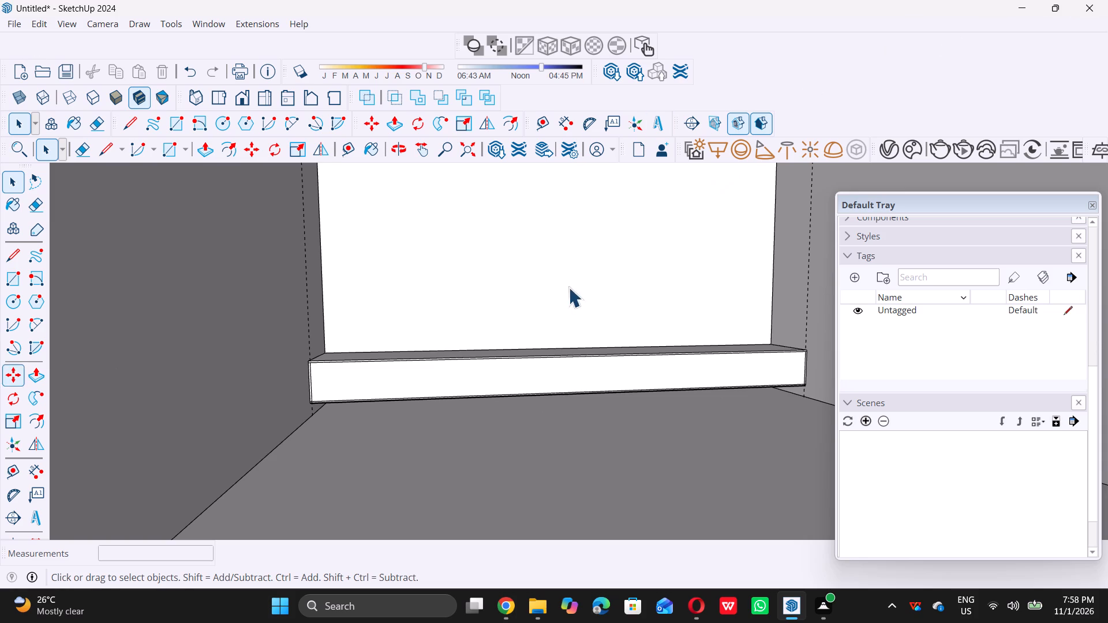
scroll(379, 219, down, 11)
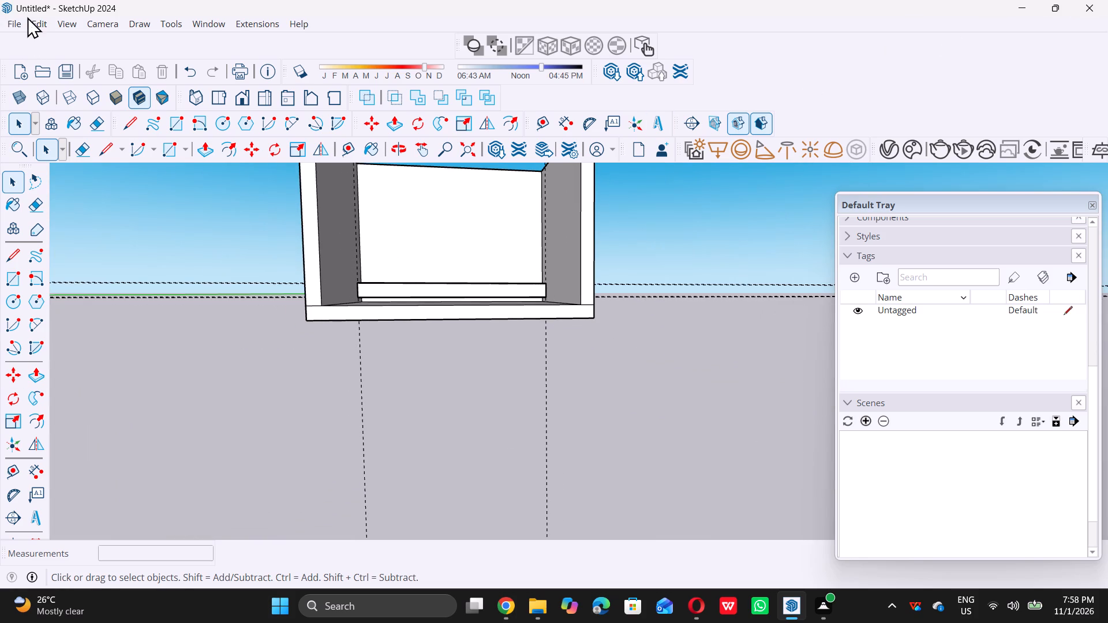
click(37, 25)
click(88, 167)
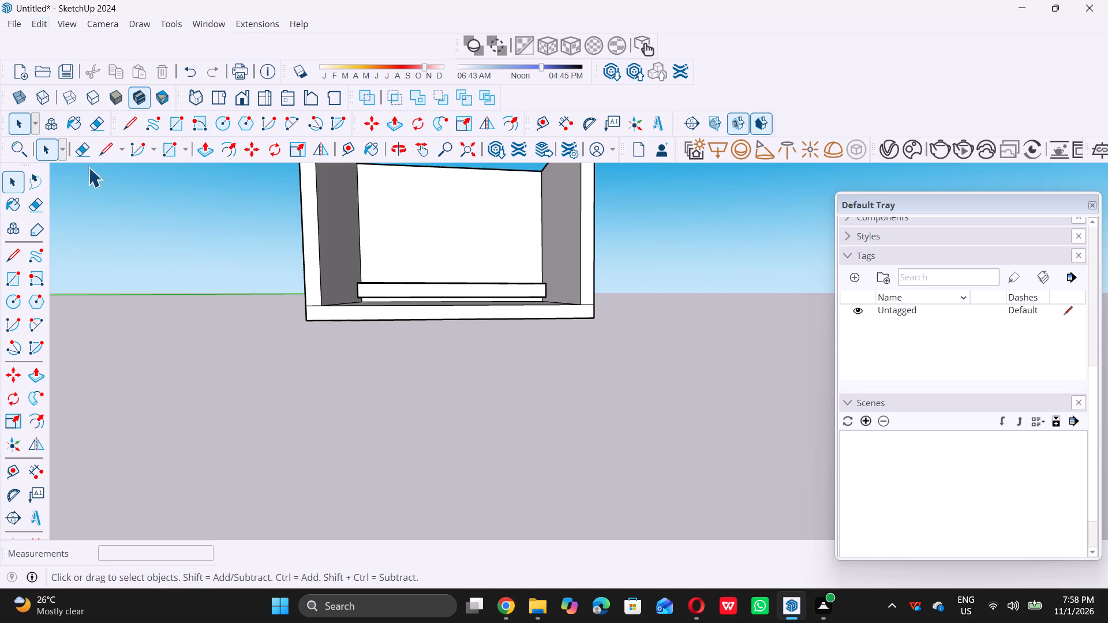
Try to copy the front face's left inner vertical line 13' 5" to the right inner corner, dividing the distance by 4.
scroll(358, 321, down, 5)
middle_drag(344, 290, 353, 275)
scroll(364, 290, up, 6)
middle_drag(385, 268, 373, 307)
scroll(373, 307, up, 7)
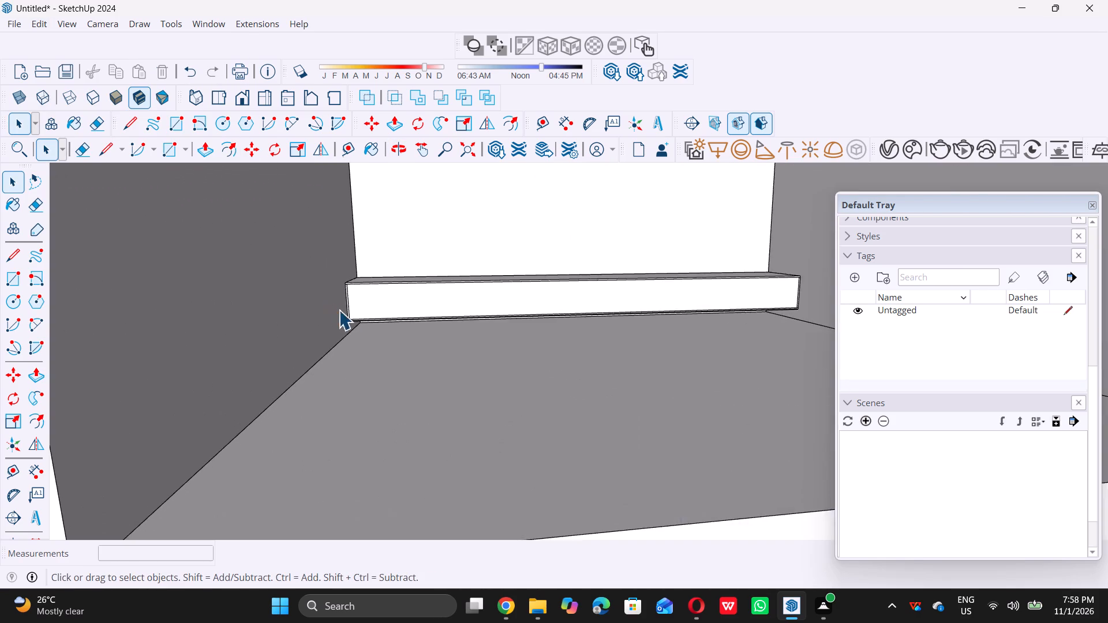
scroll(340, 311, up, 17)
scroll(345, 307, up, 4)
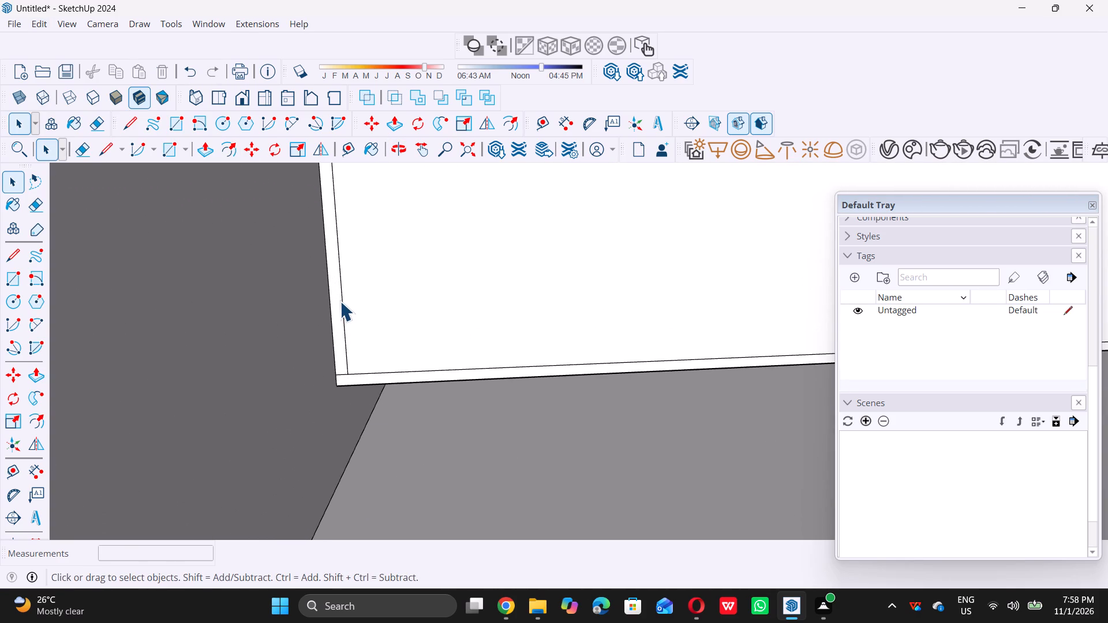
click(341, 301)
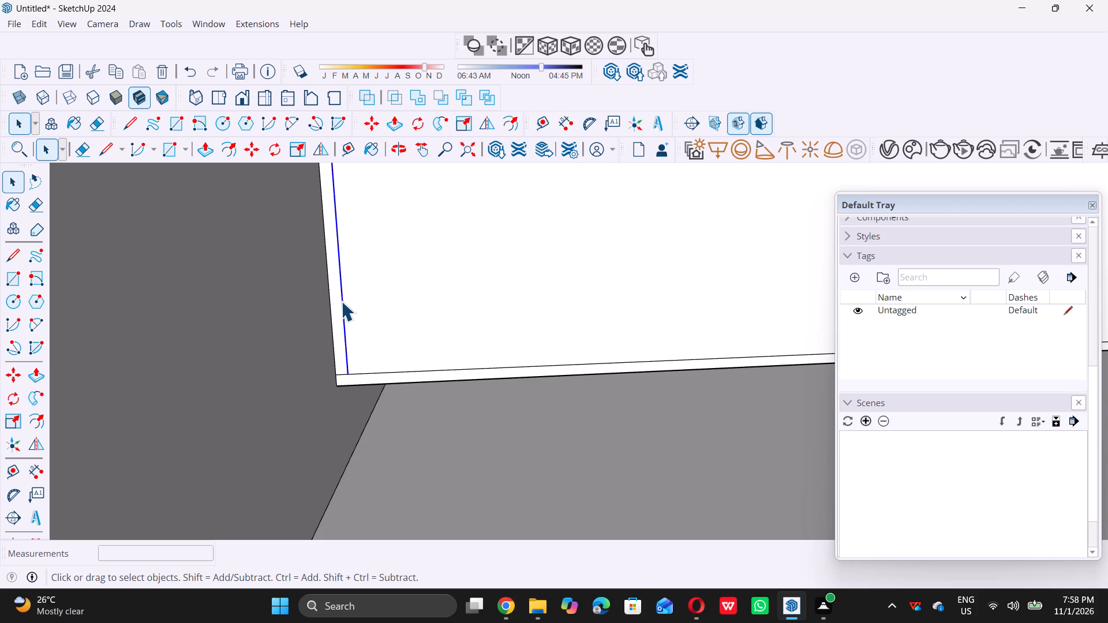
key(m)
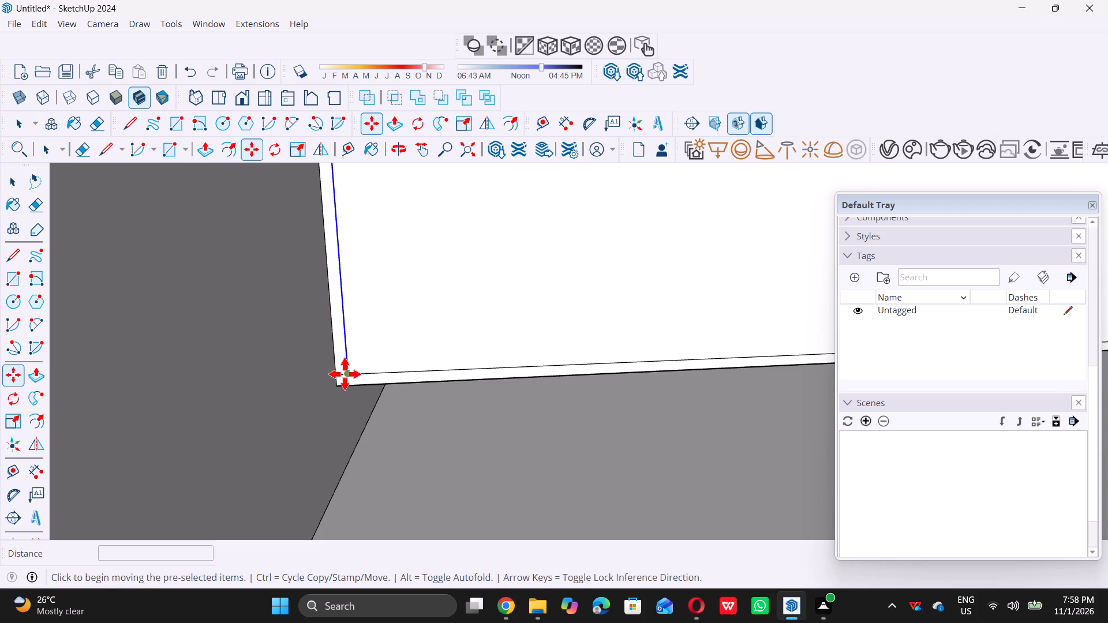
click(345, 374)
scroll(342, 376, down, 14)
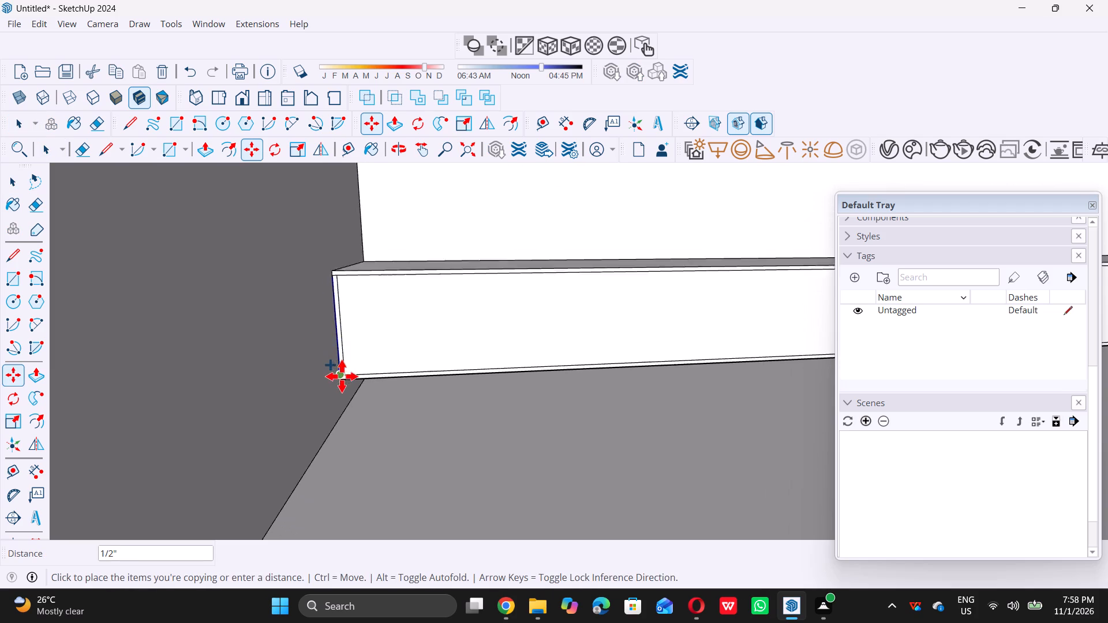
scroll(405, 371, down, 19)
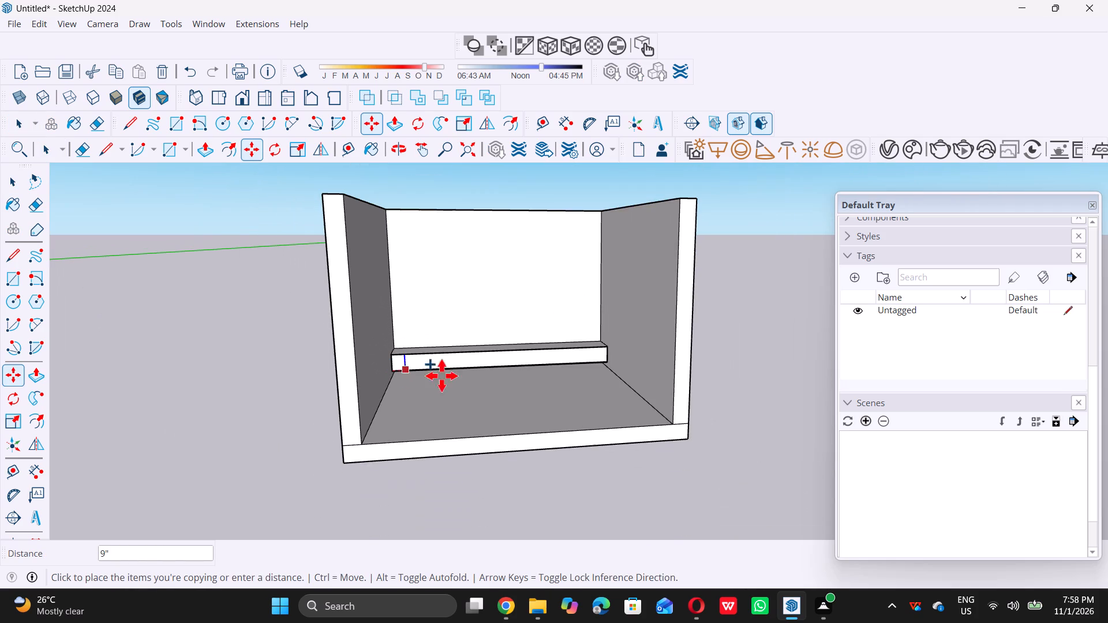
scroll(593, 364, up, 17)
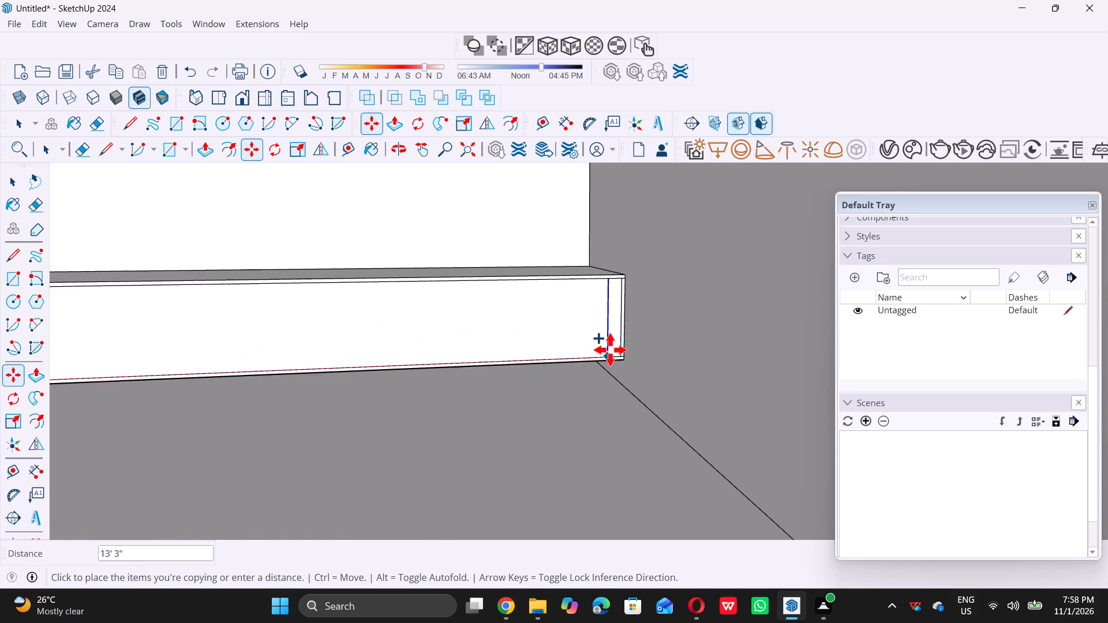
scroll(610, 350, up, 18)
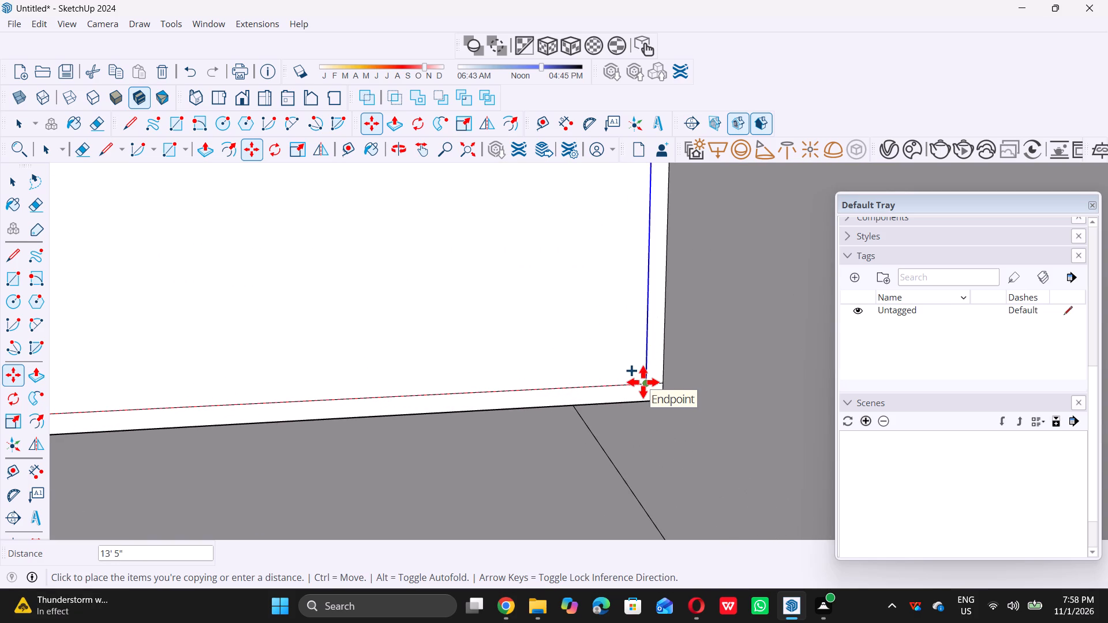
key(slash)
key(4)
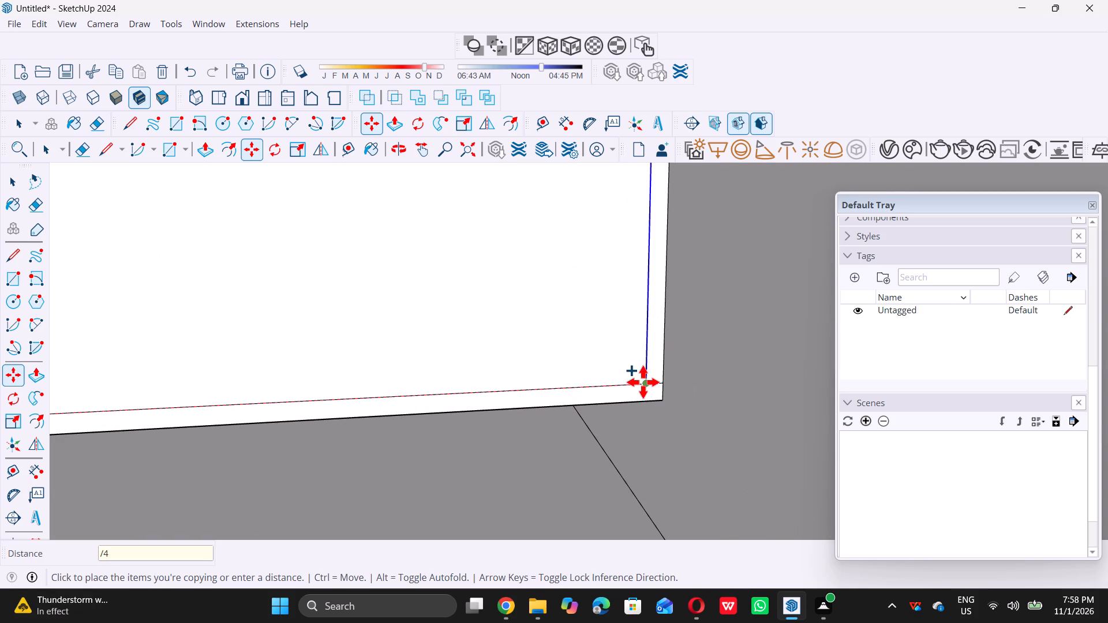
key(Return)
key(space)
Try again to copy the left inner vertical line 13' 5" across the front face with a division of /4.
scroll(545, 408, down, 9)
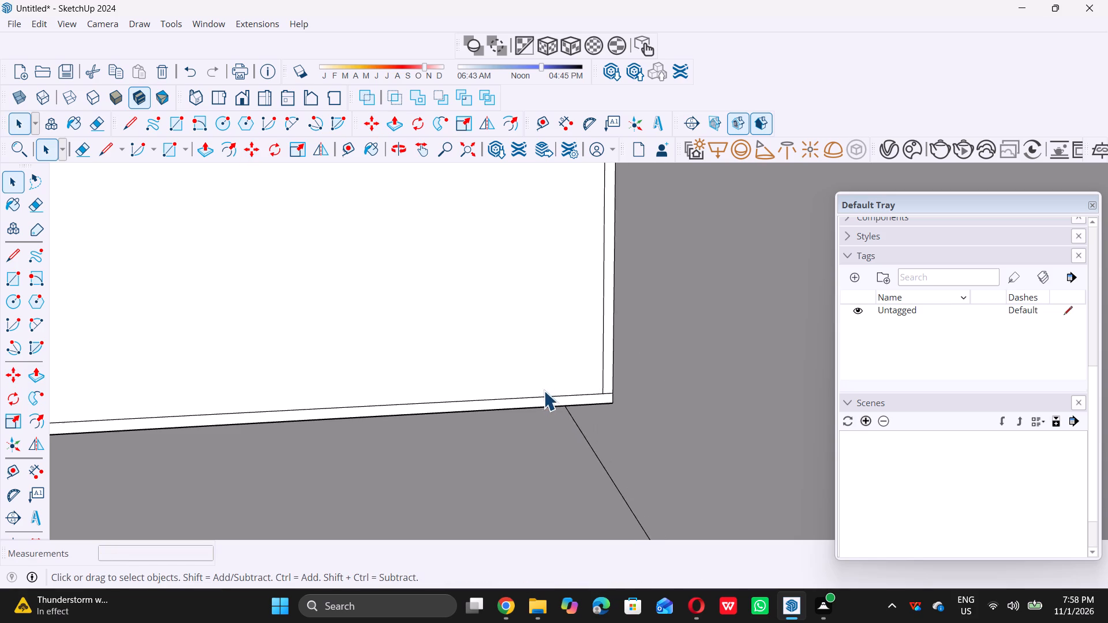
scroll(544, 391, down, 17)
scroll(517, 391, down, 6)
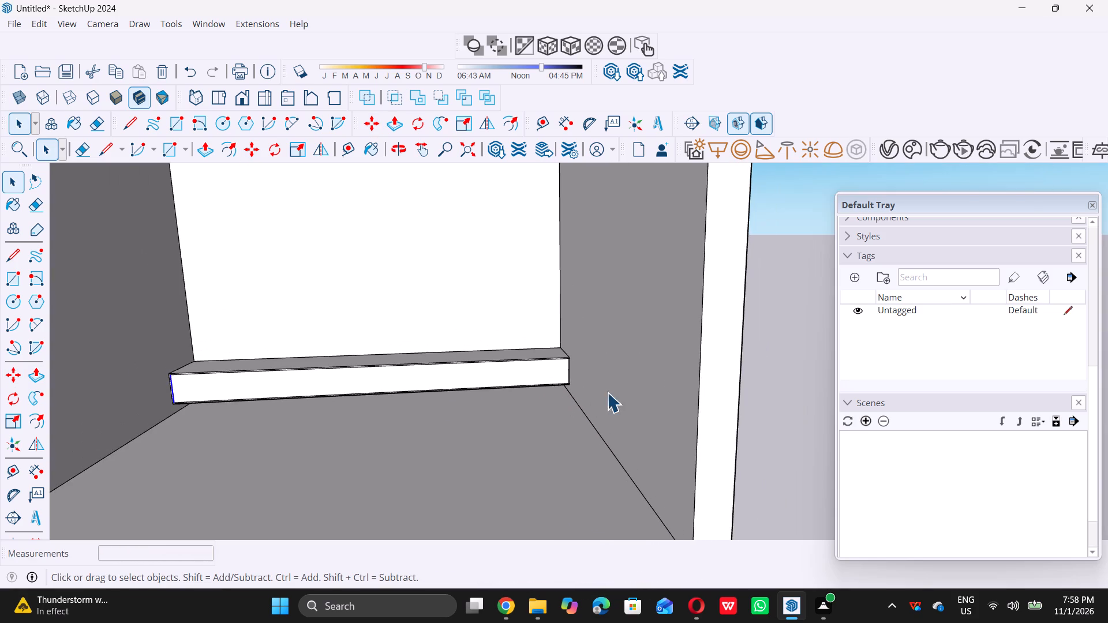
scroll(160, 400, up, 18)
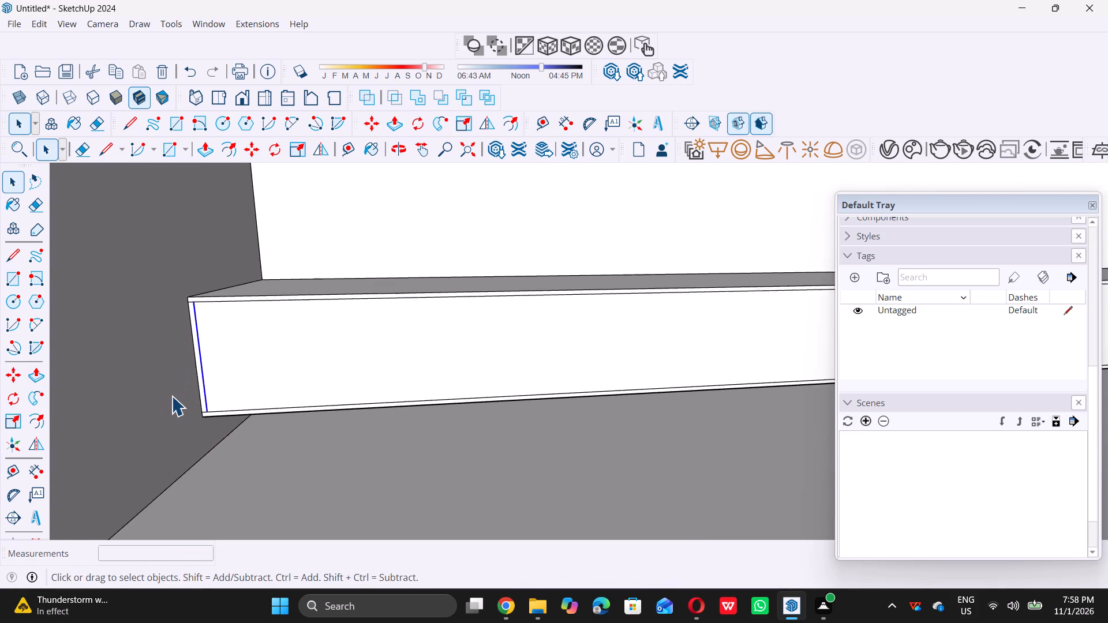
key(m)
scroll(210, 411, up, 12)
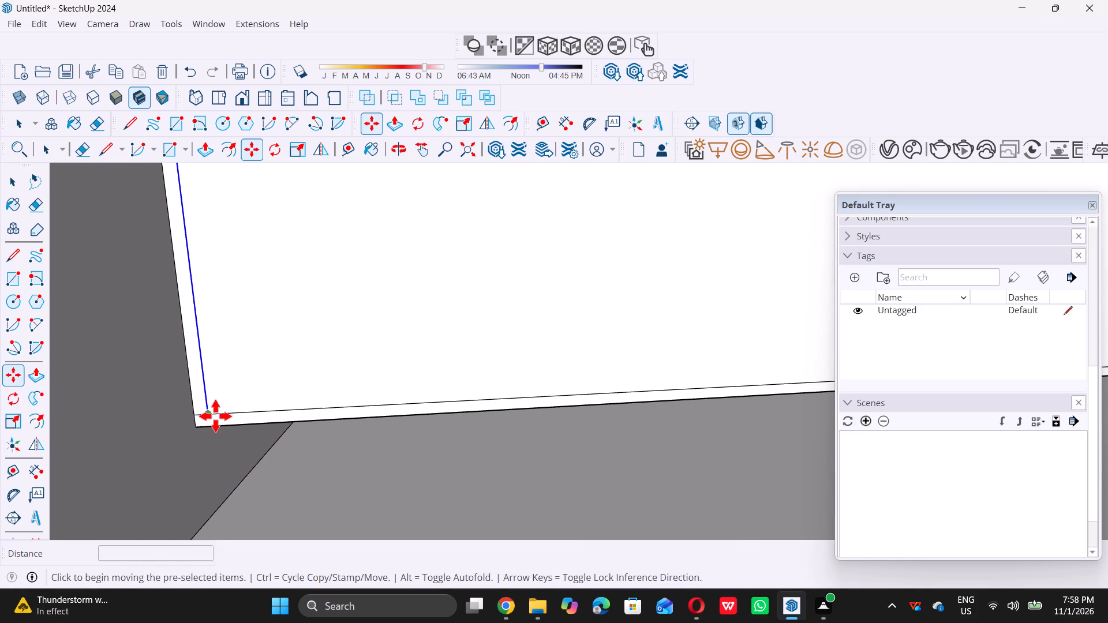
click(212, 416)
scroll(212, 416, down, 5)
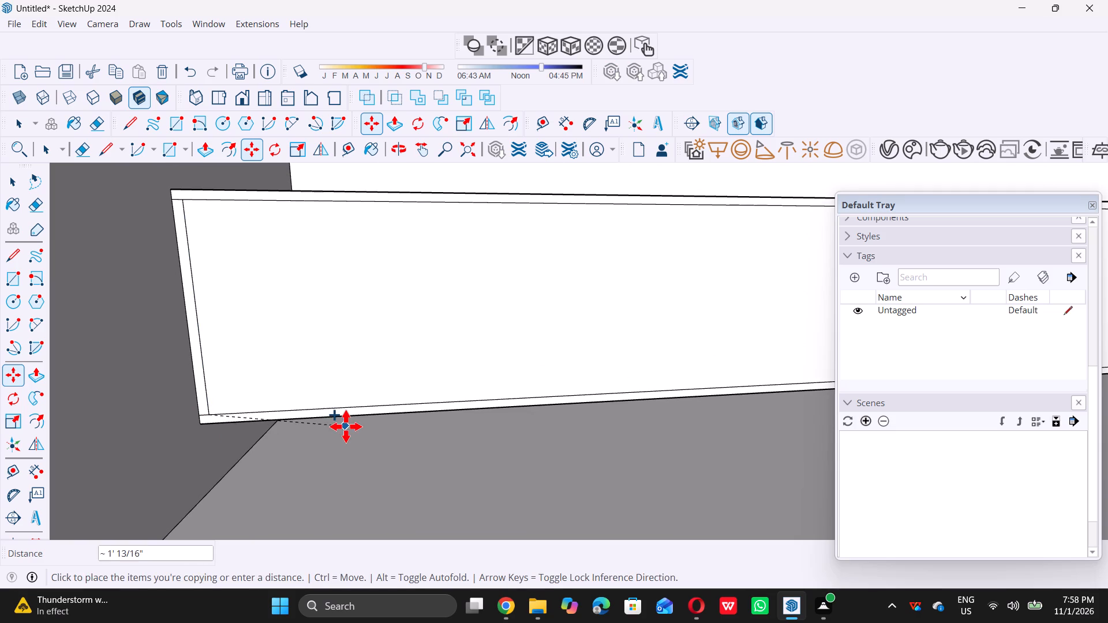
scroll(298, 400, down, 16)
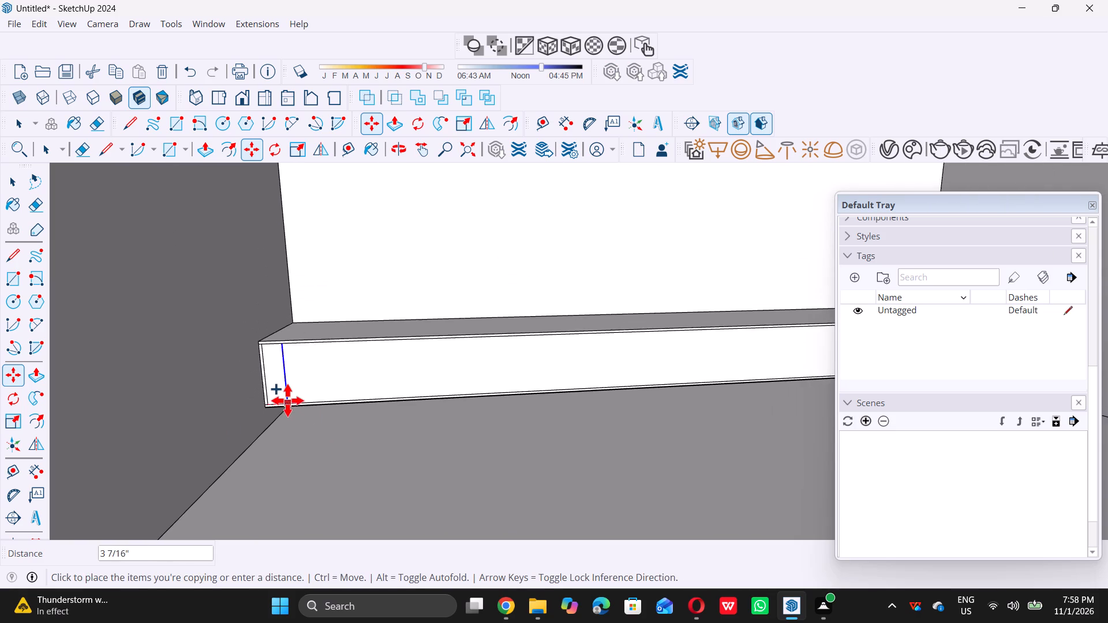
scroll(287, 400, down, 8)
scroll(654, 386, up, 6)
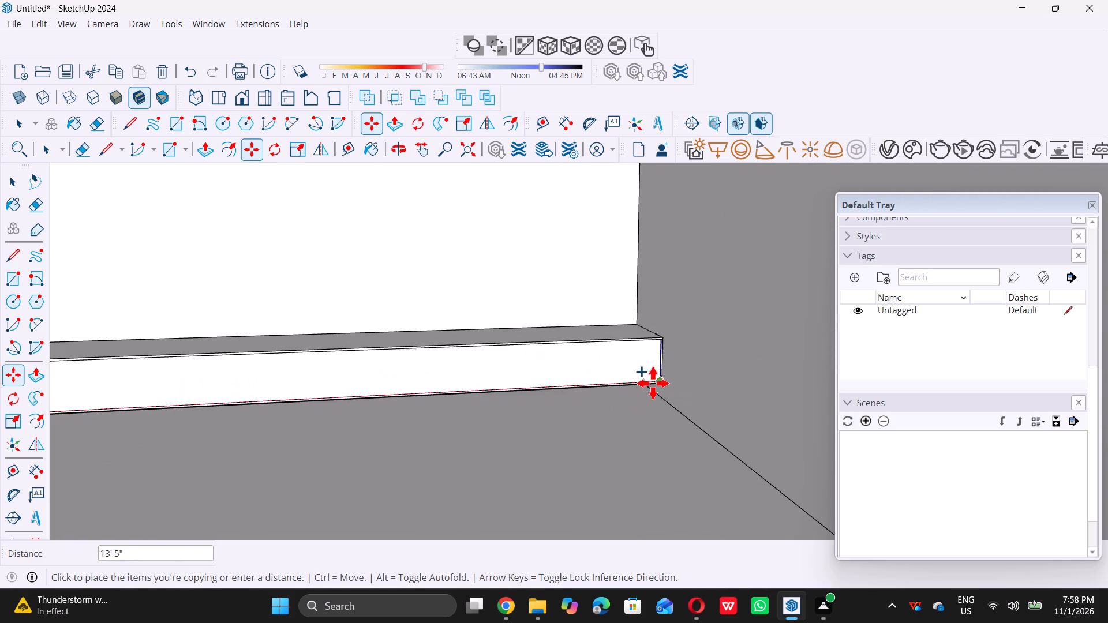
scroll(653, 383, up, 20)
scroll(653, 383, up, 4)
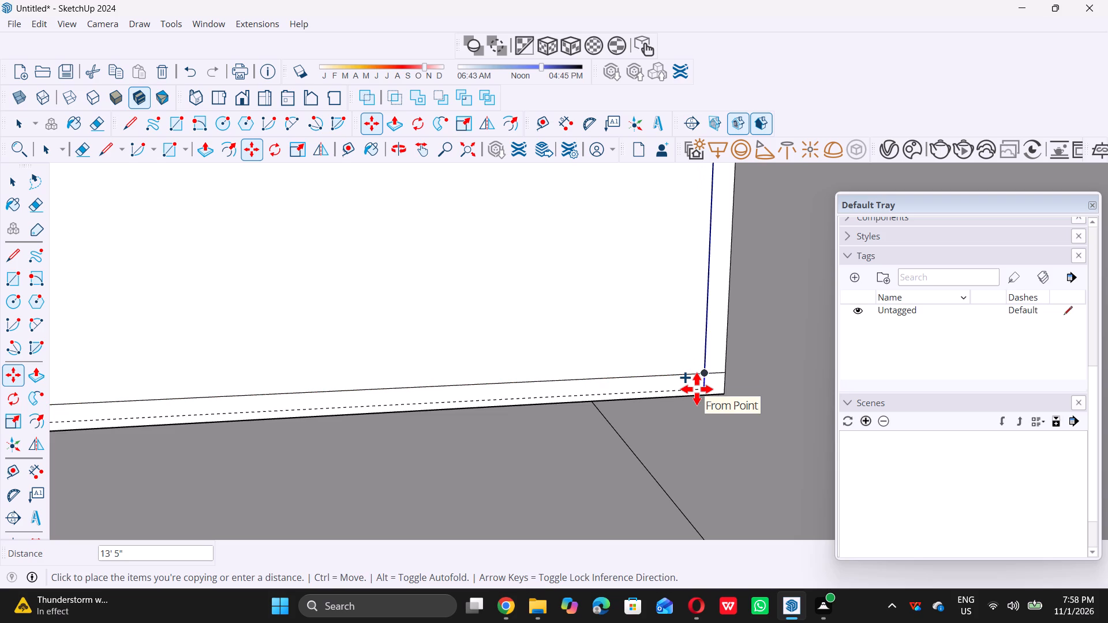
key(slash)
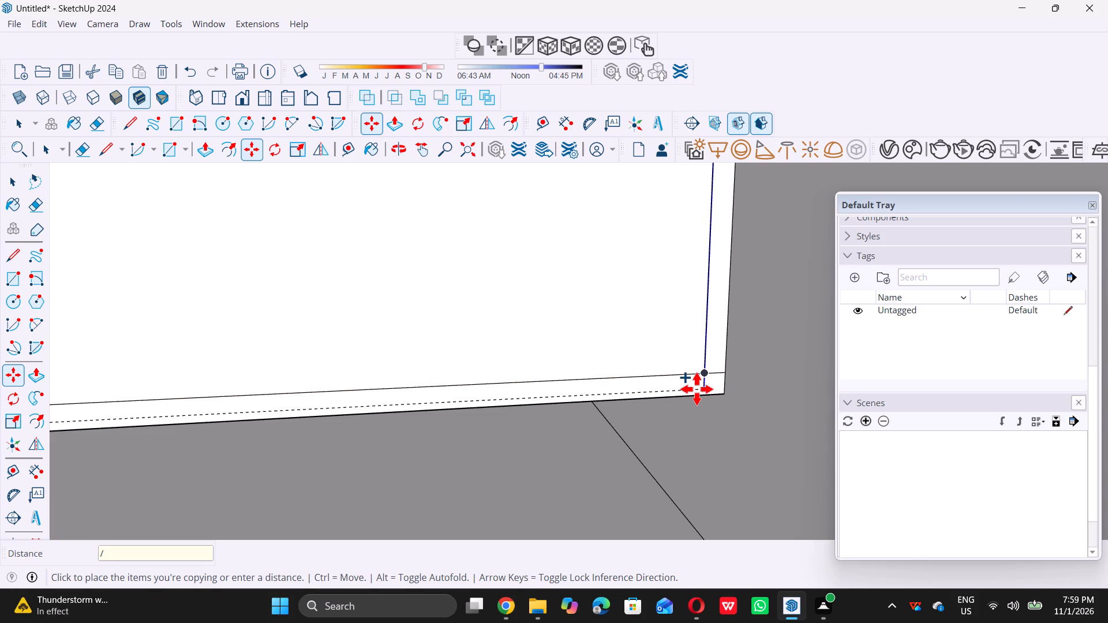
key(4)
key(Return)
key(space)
Copy the left inner vertical line 13' 5" to the front face's right inner corner, and divide the spacing with /4.
scroll(679, 393, down, 8)
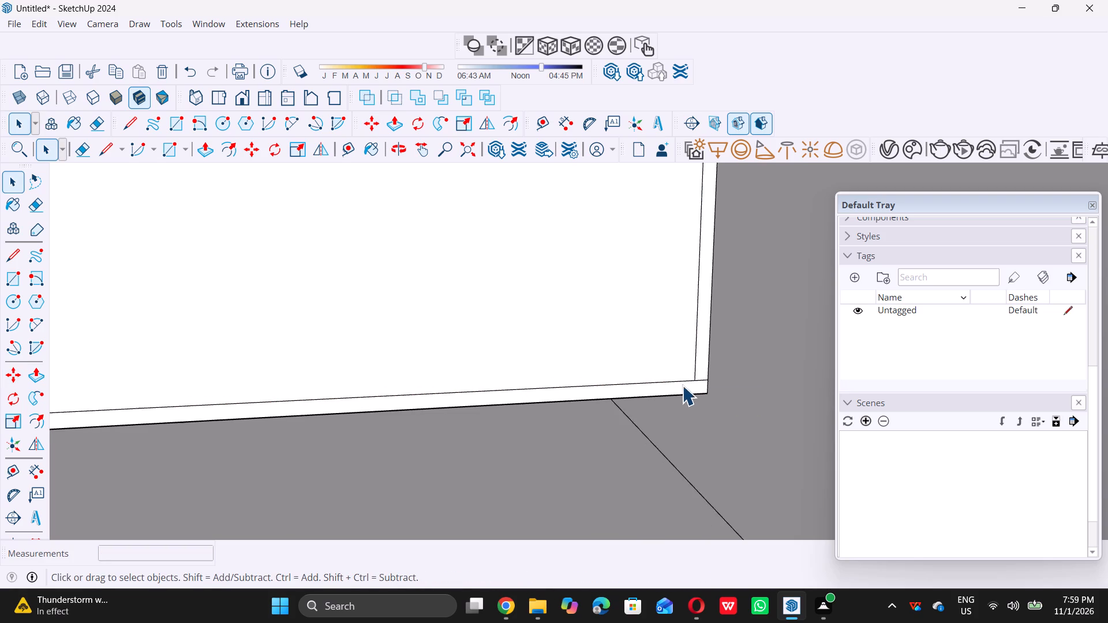
scroll(682, 385, down, 20)
scroll(682, 385, down, 12)
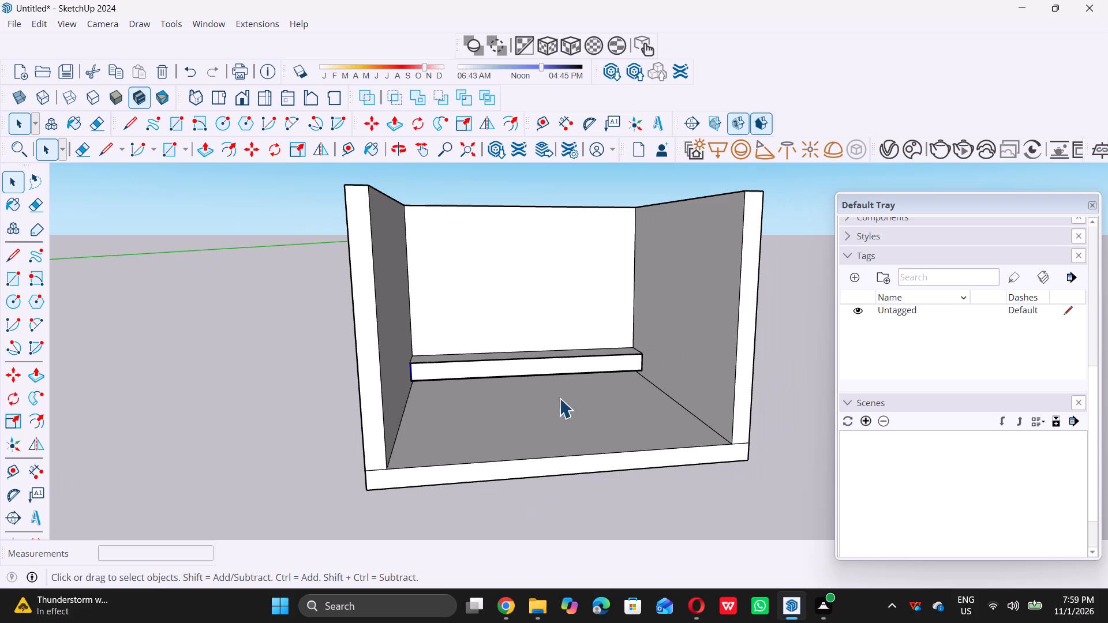
scroll(462, 395, up, 7)
scroll(381, 368, up, 16)
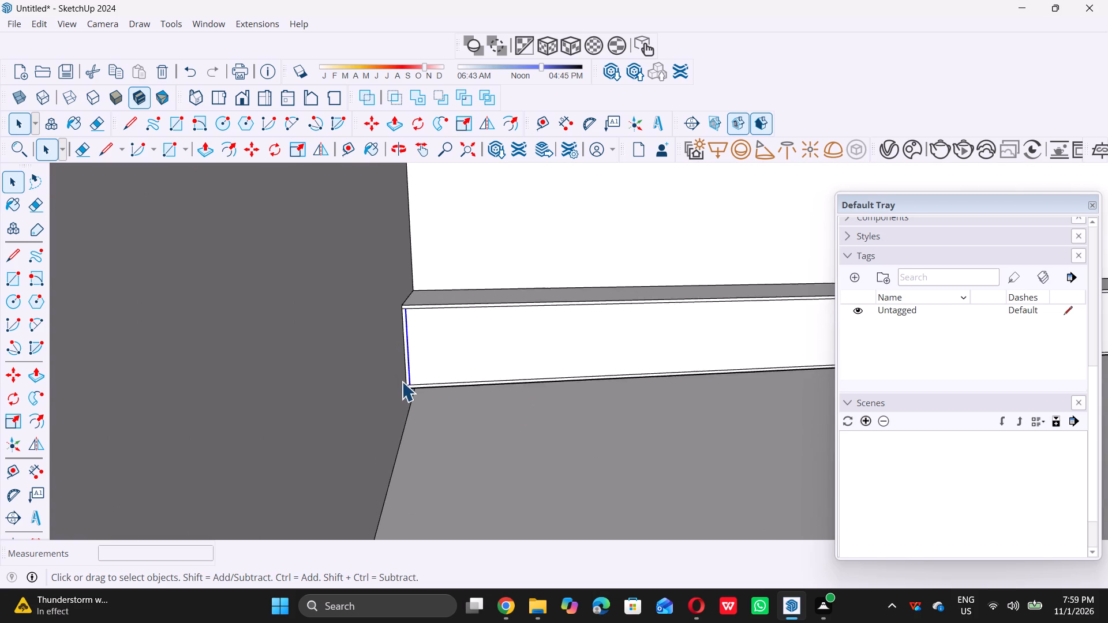
scroll(402, 381, up, 15)
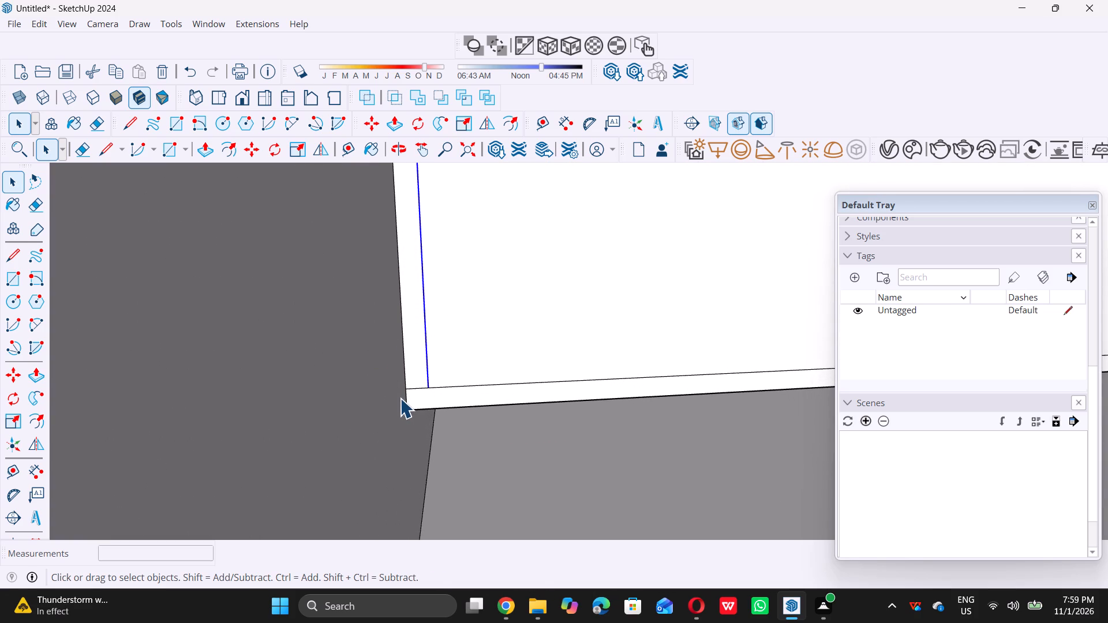
key(m)
click(427, 387)
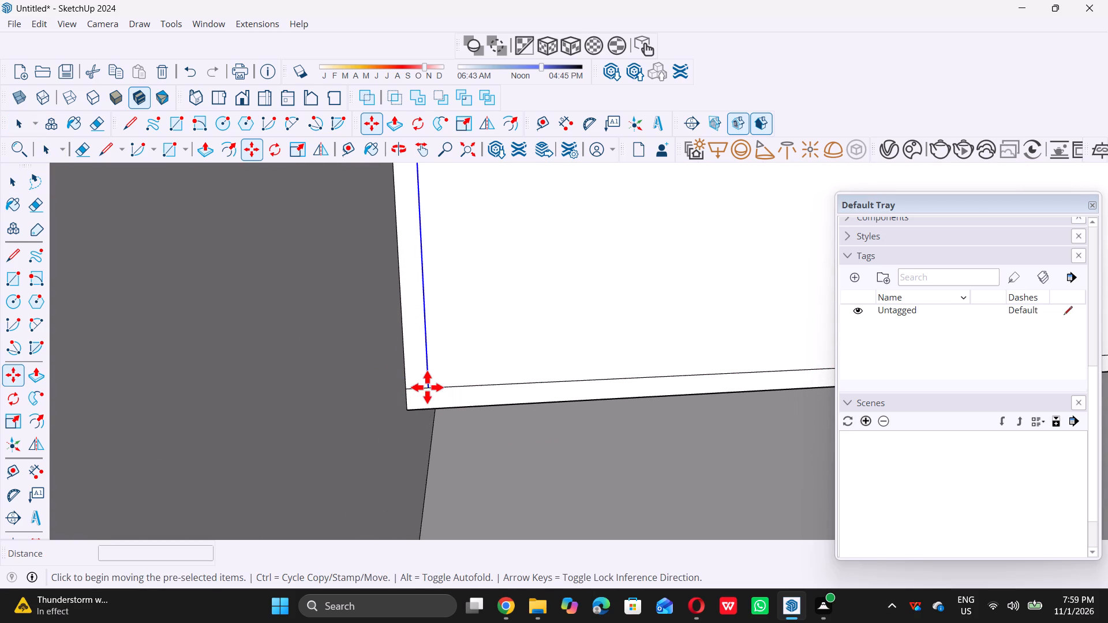
scroll(427, 387, down, 19)
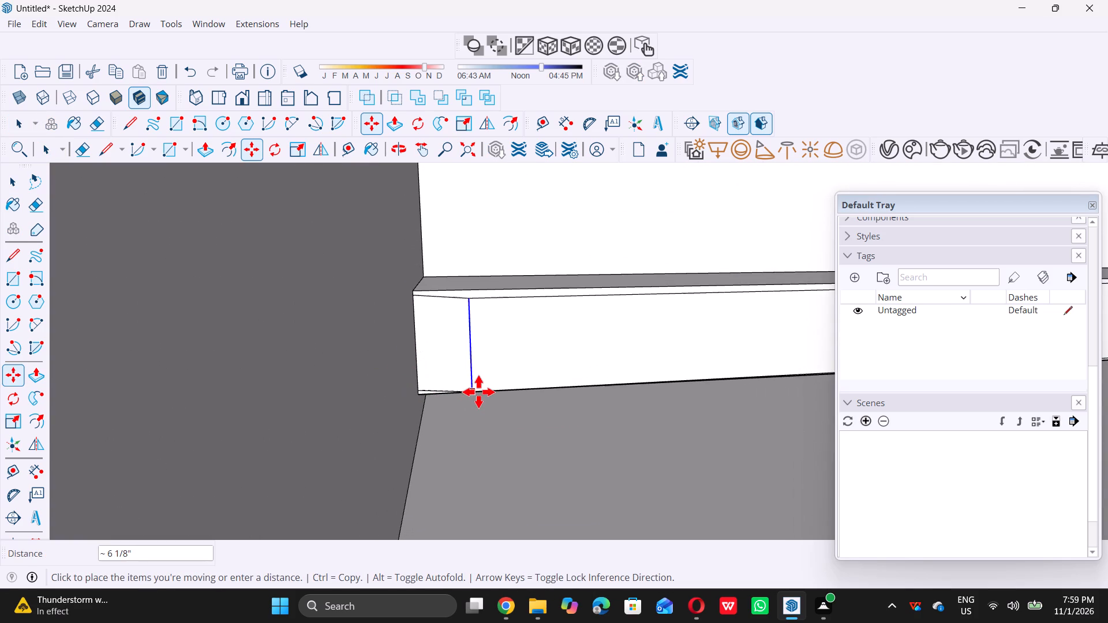
scroll(478, 382, down, 3)
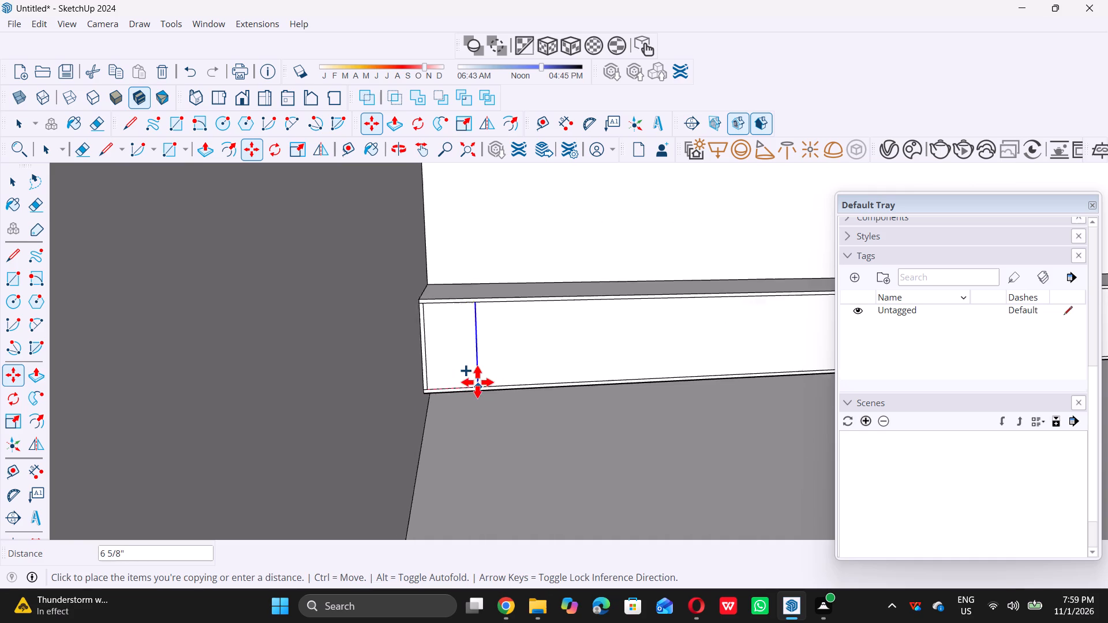
scroll(477, 382, down, 15)
scroll(755, 376, up, 2)
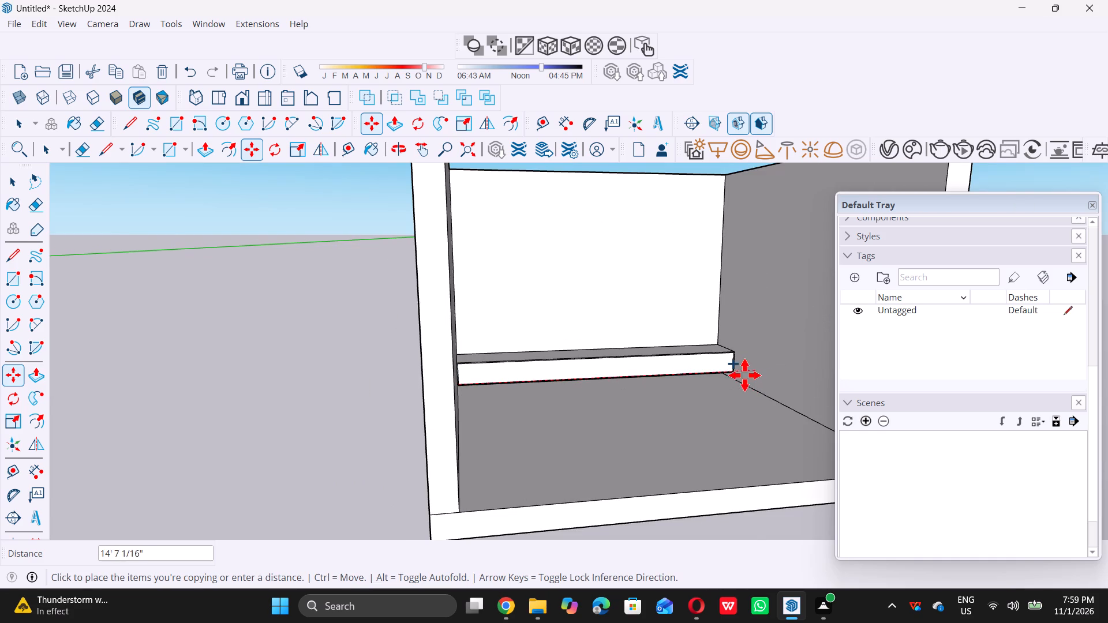
scroll(744, 375, up, 20)
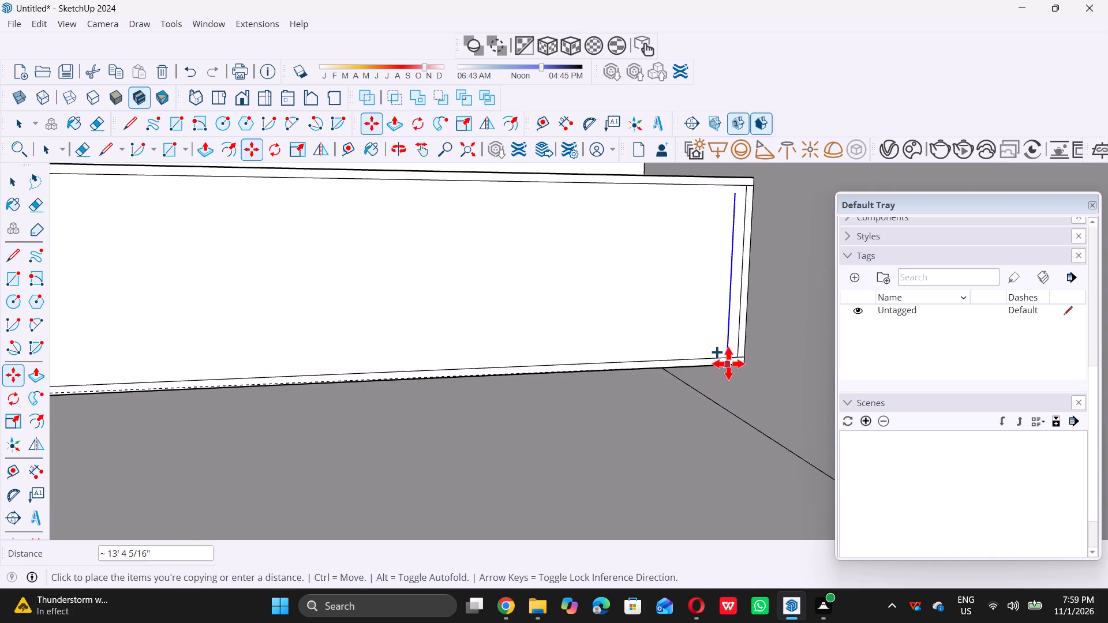
scroll(728, 363, up, 2)
click(739, 358)
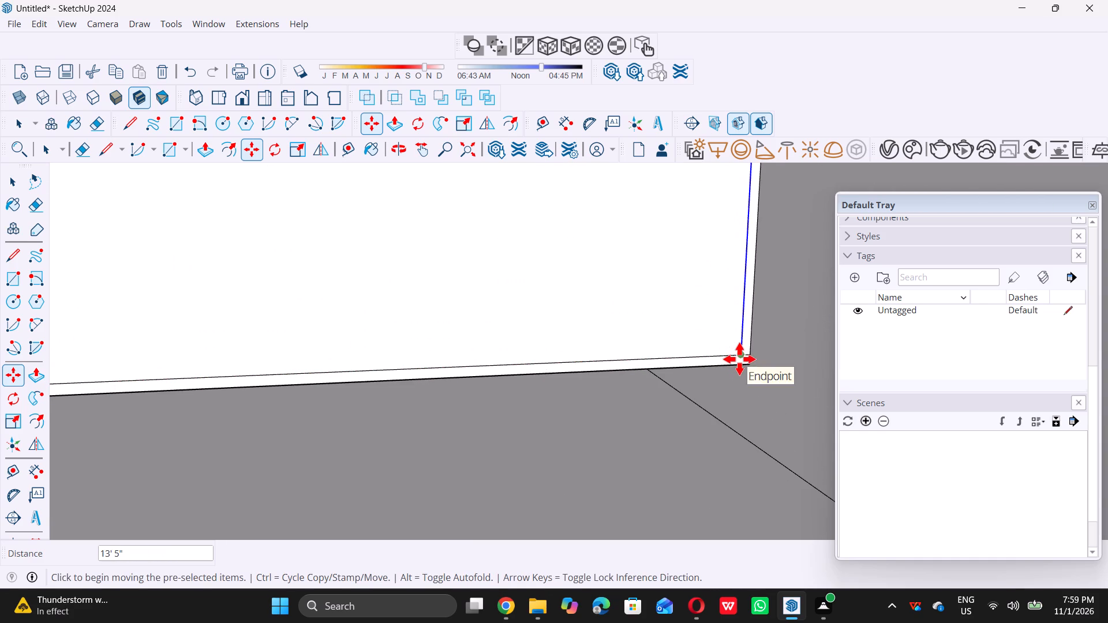
key(slash)
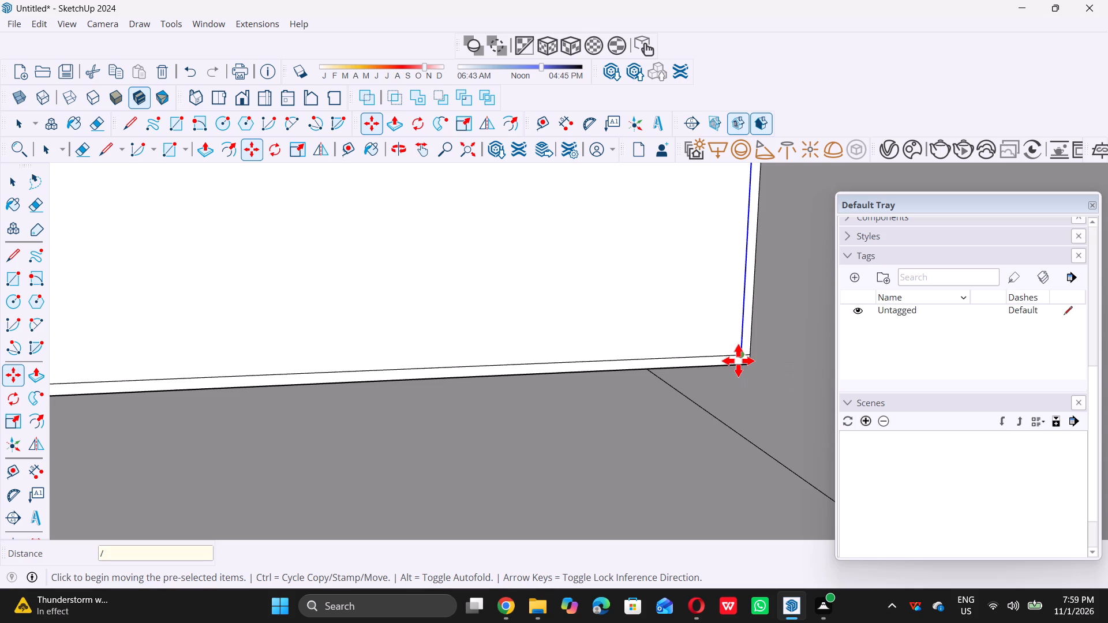
key(4)
key(Return)
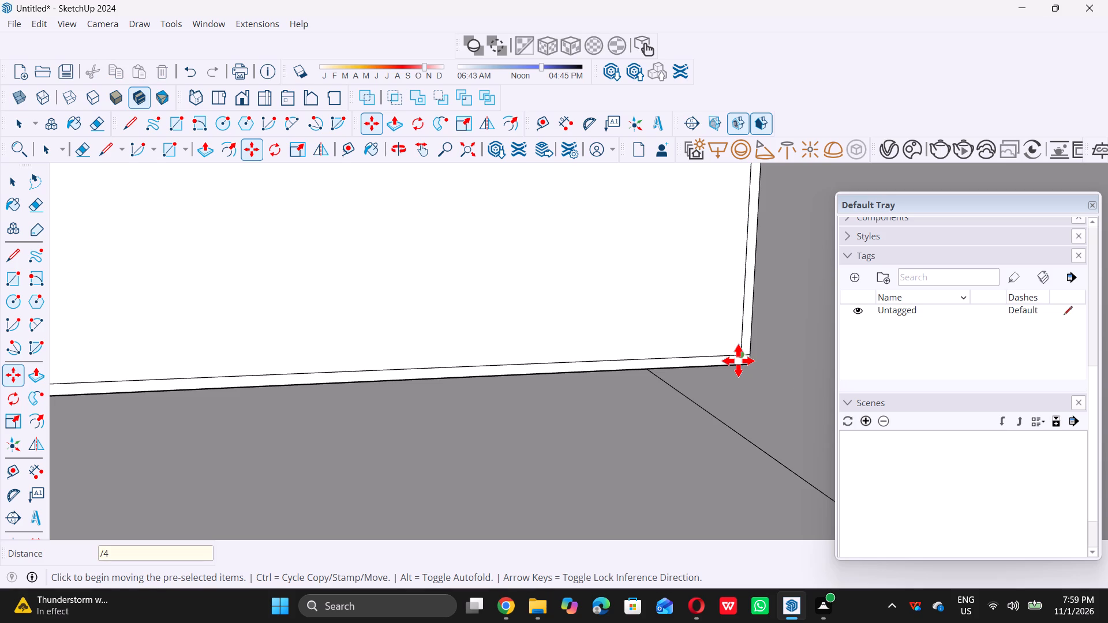
key(space)
scroll(616, 346, down, 16)
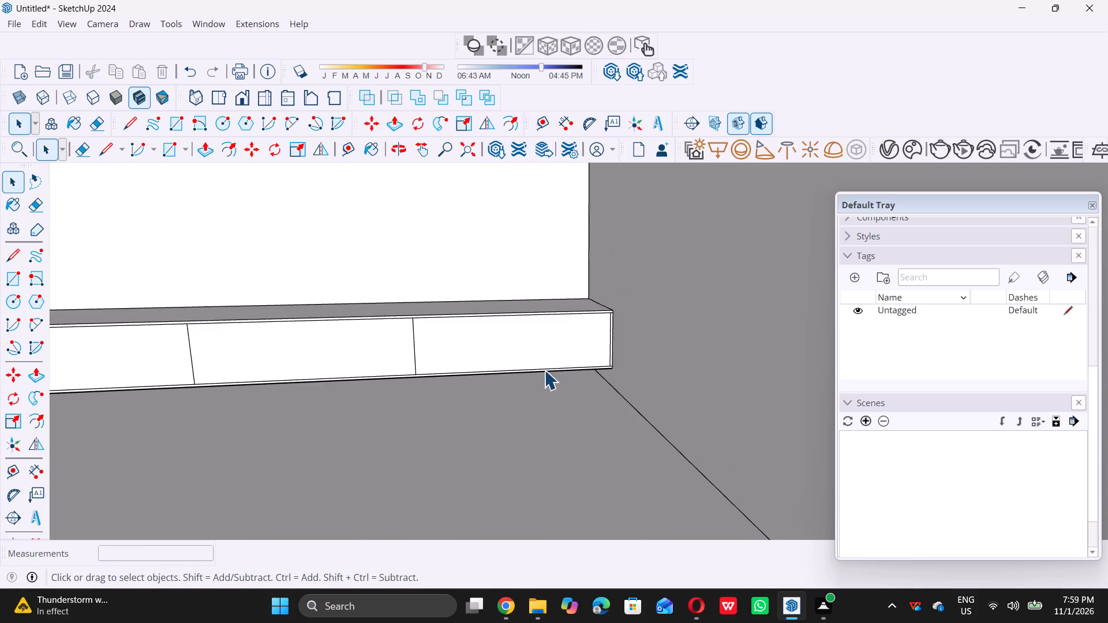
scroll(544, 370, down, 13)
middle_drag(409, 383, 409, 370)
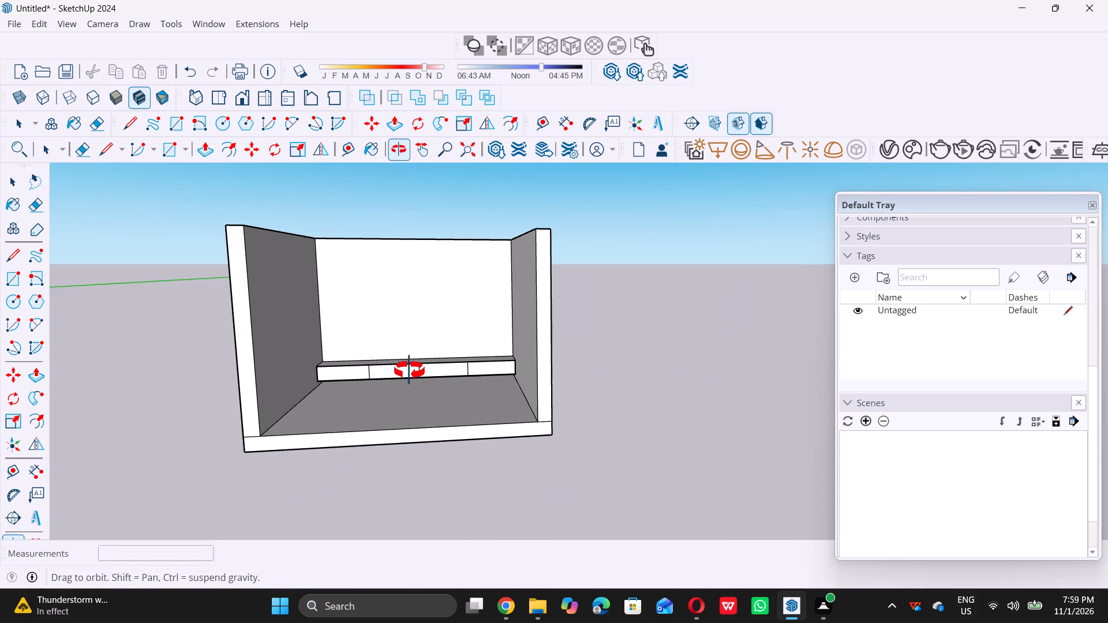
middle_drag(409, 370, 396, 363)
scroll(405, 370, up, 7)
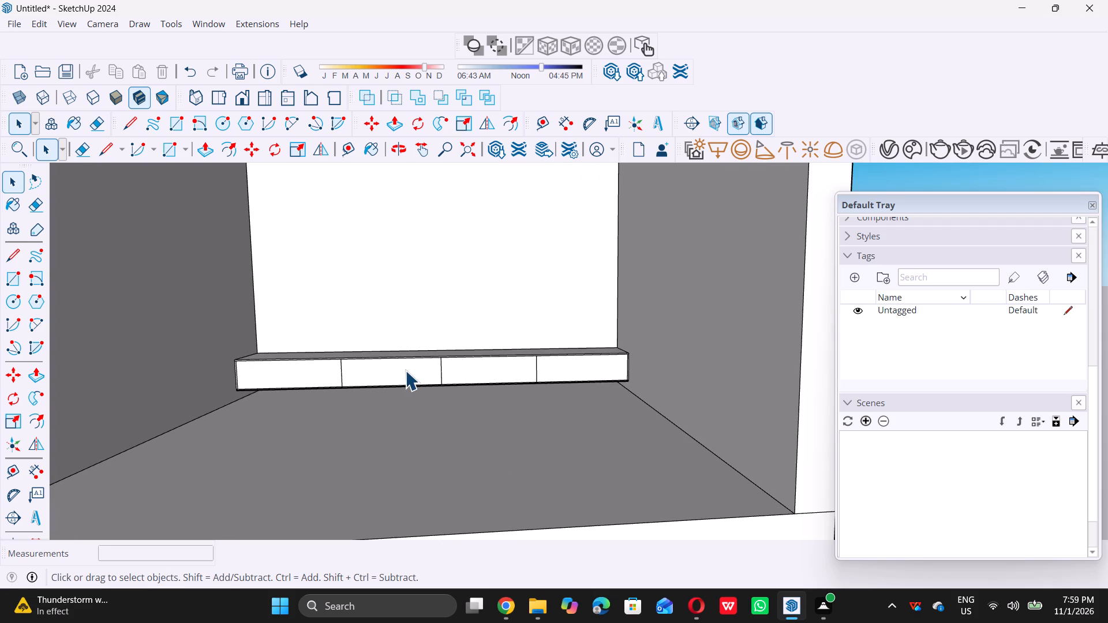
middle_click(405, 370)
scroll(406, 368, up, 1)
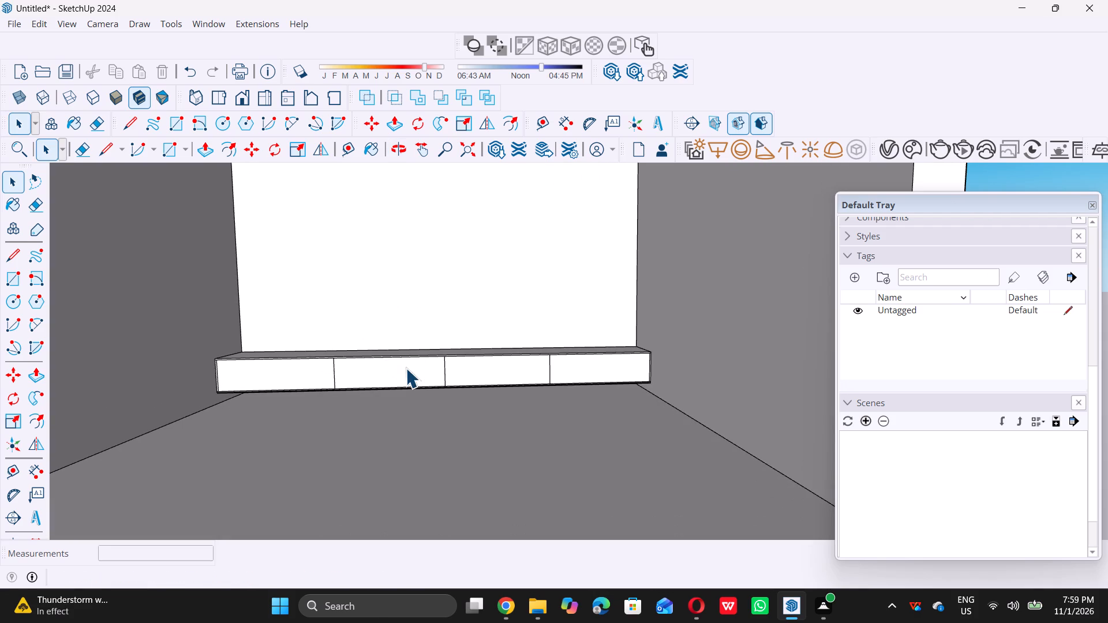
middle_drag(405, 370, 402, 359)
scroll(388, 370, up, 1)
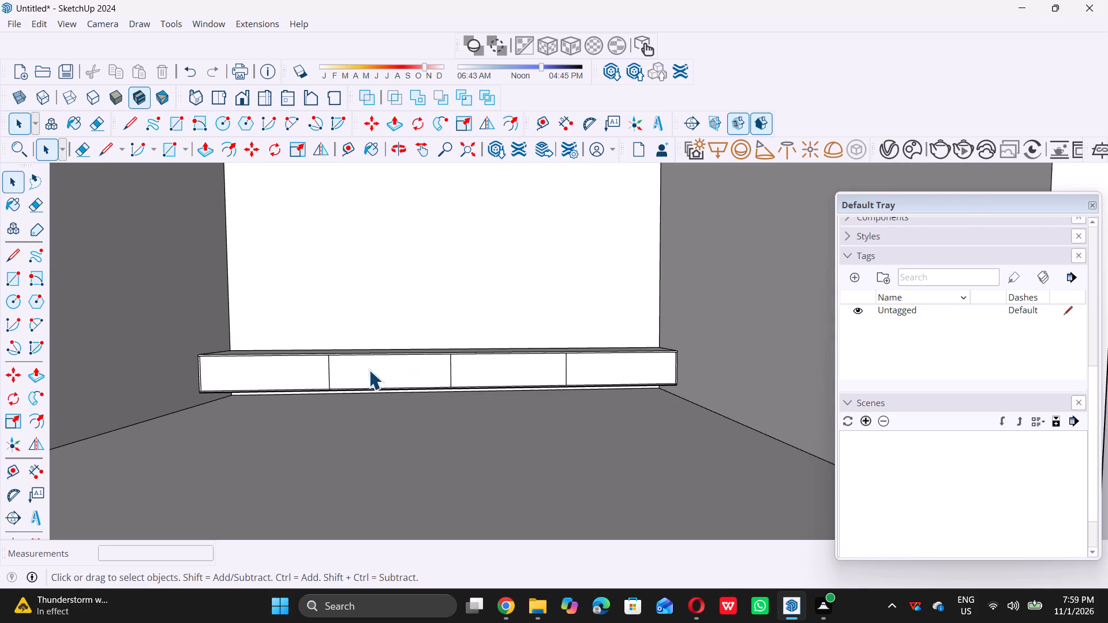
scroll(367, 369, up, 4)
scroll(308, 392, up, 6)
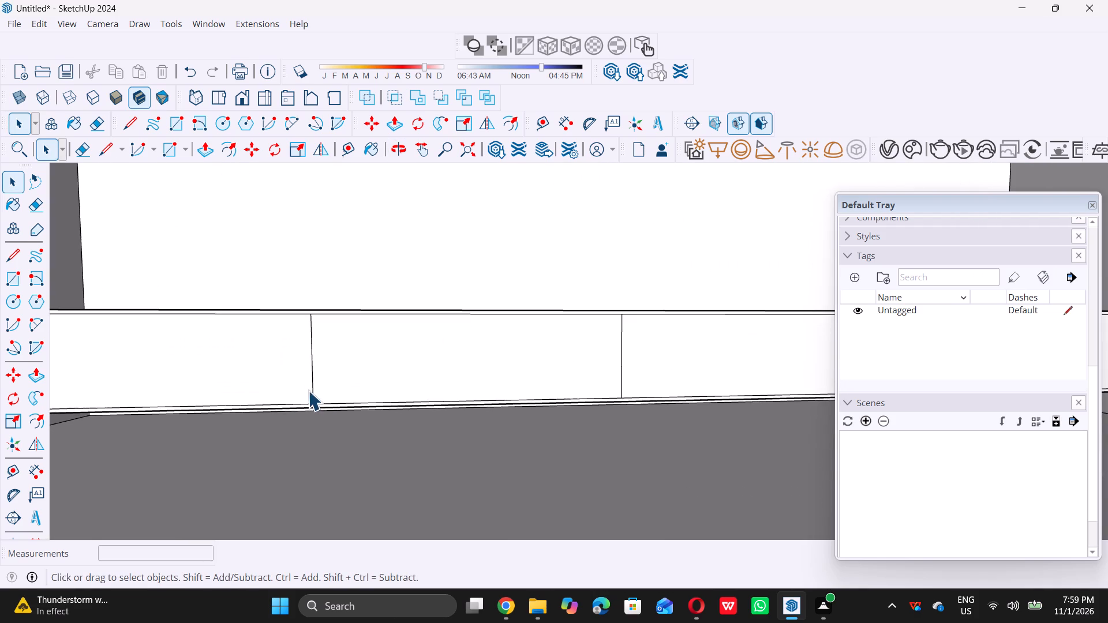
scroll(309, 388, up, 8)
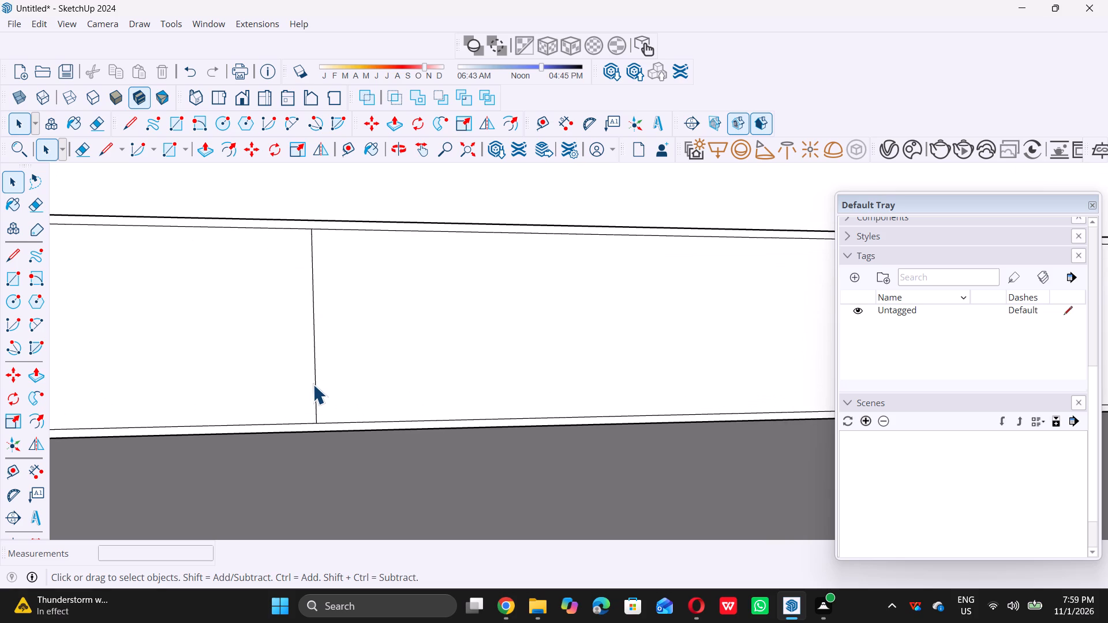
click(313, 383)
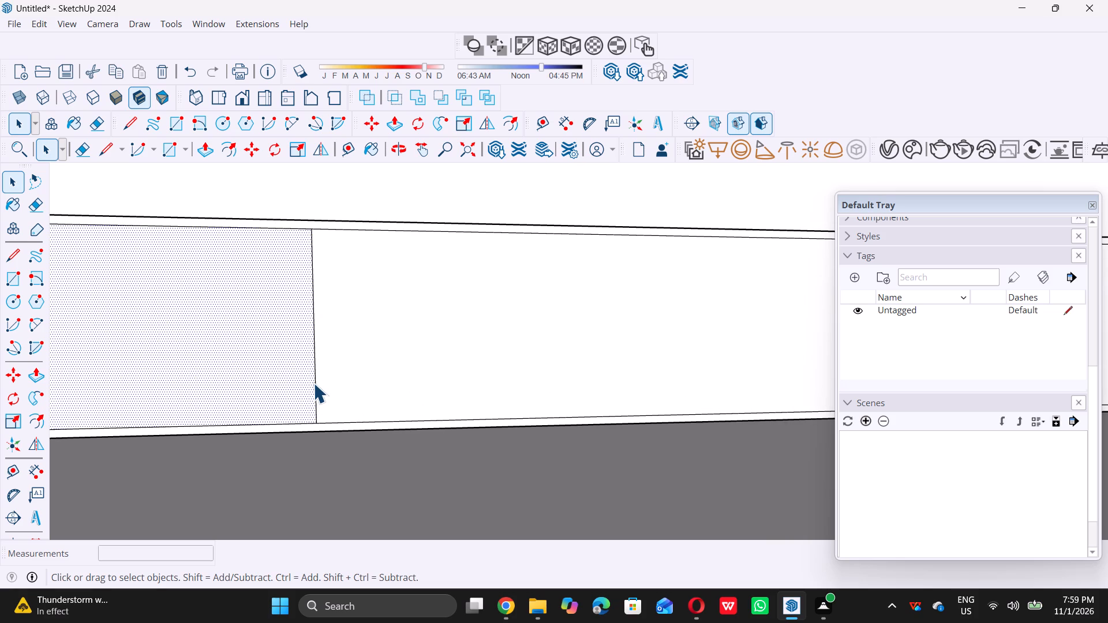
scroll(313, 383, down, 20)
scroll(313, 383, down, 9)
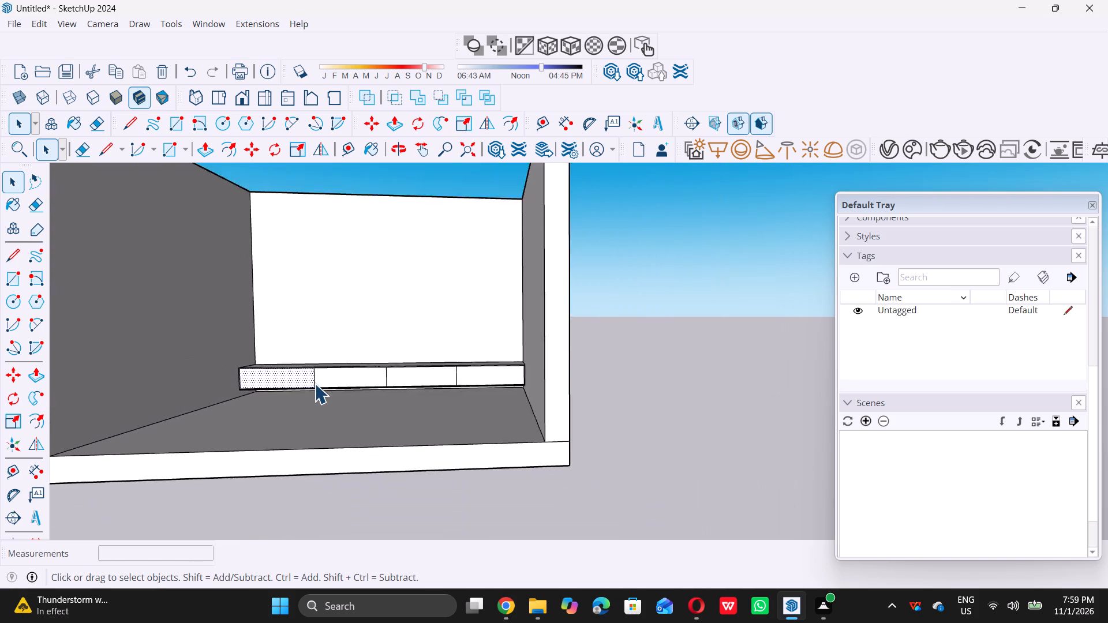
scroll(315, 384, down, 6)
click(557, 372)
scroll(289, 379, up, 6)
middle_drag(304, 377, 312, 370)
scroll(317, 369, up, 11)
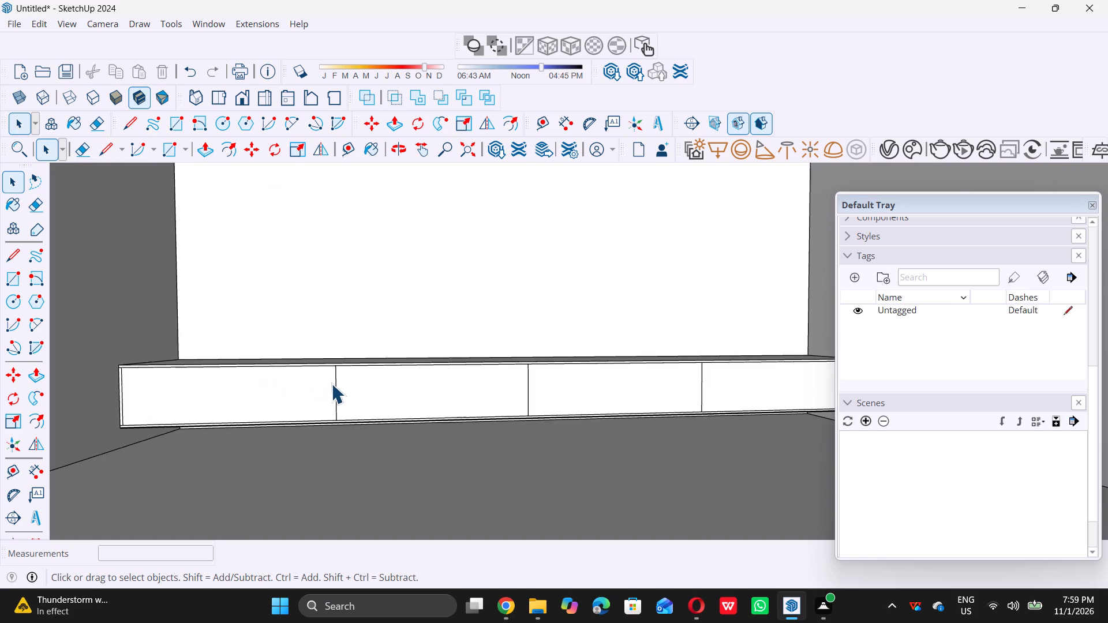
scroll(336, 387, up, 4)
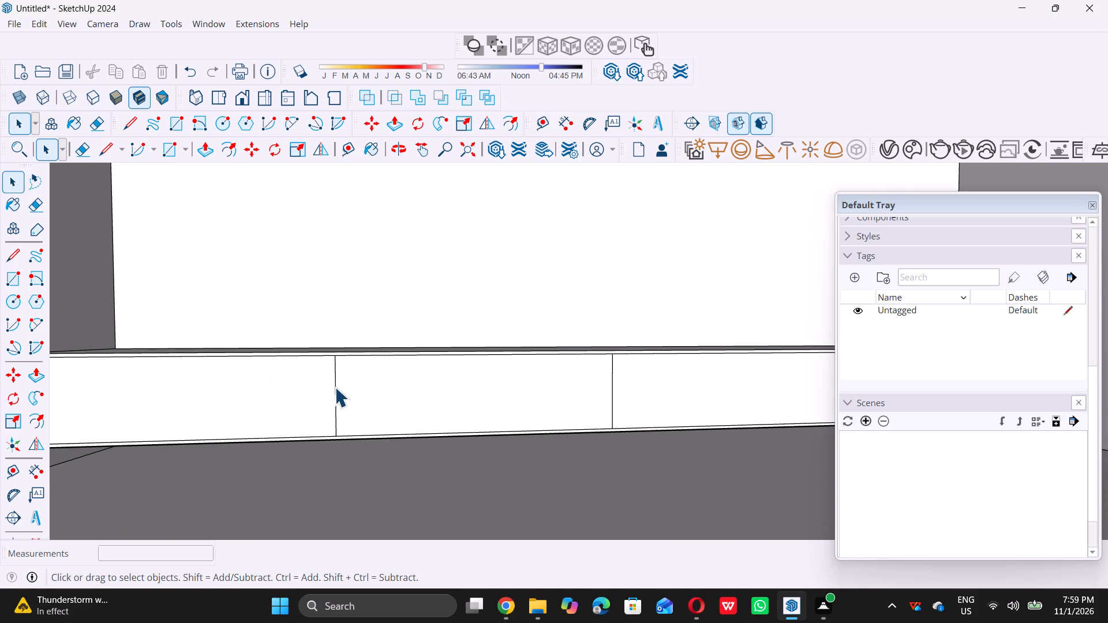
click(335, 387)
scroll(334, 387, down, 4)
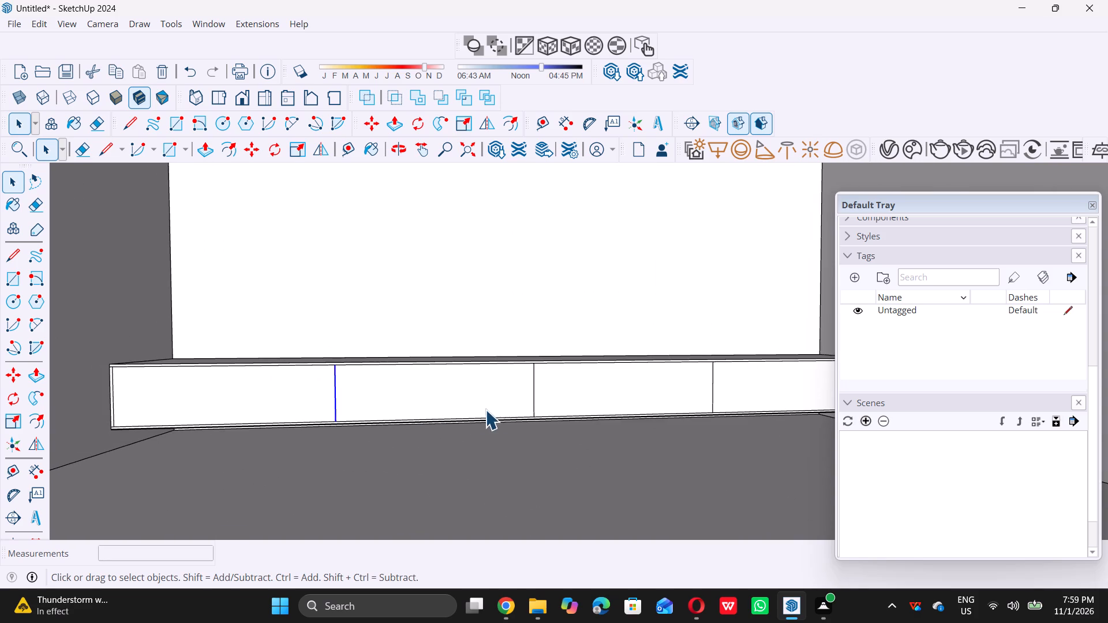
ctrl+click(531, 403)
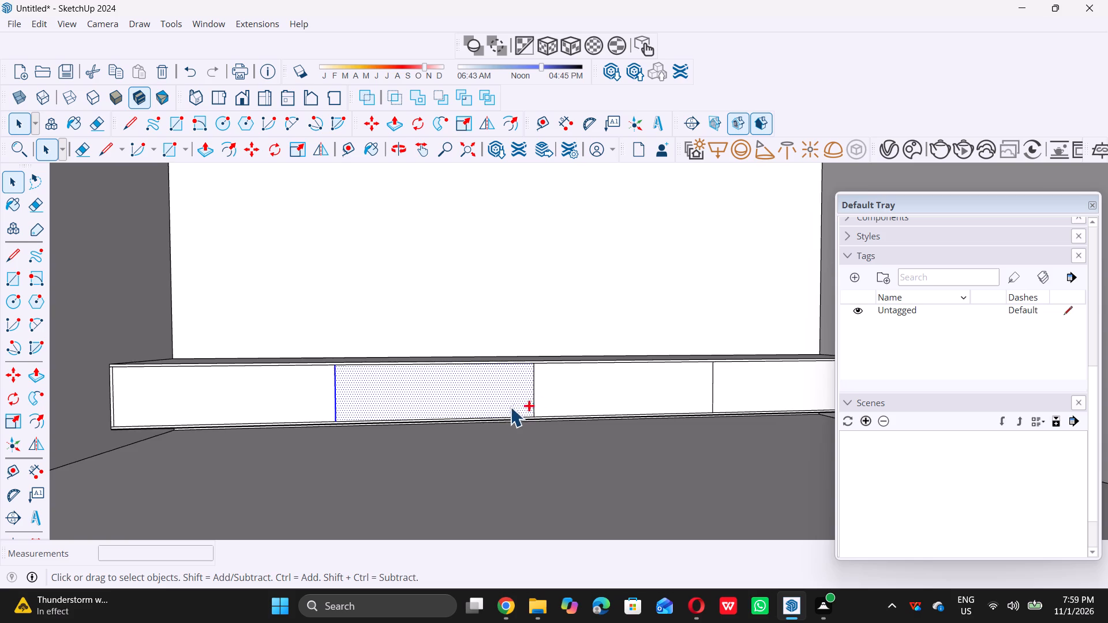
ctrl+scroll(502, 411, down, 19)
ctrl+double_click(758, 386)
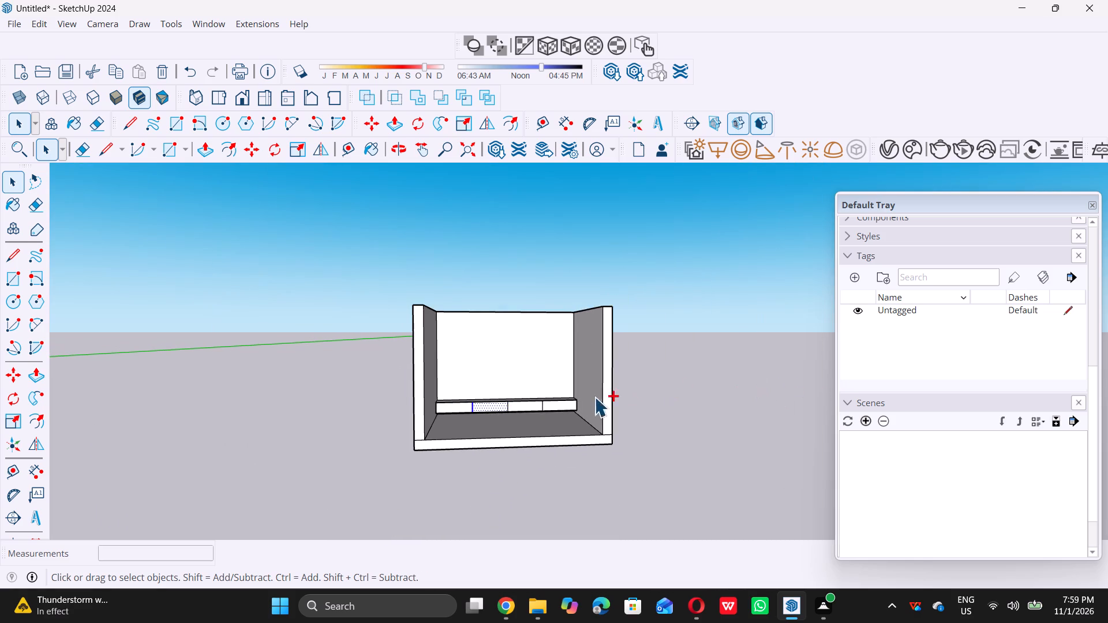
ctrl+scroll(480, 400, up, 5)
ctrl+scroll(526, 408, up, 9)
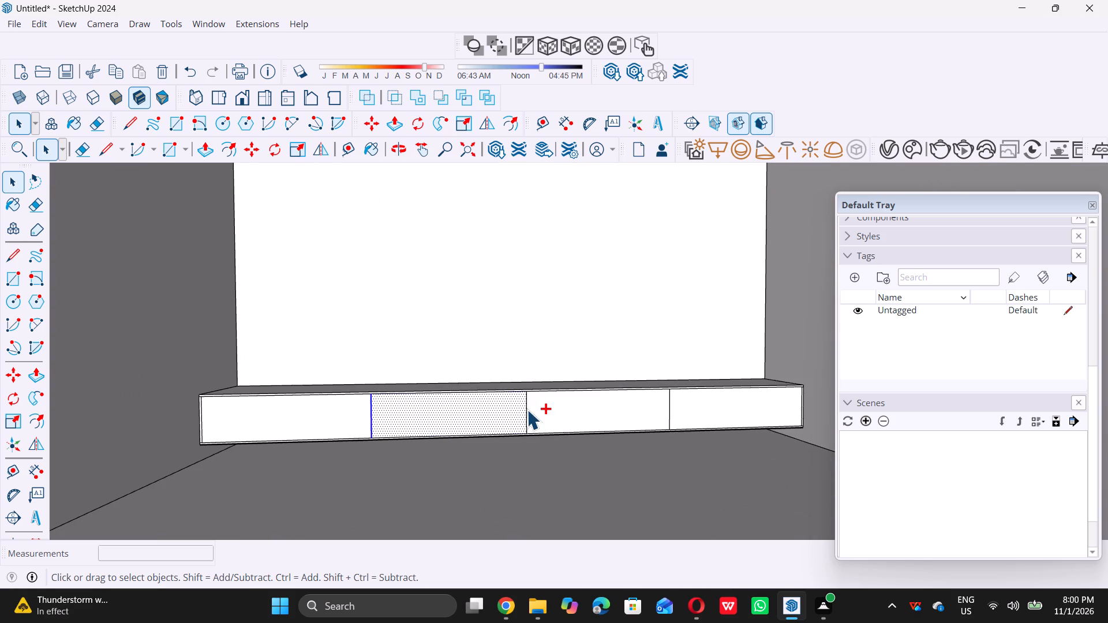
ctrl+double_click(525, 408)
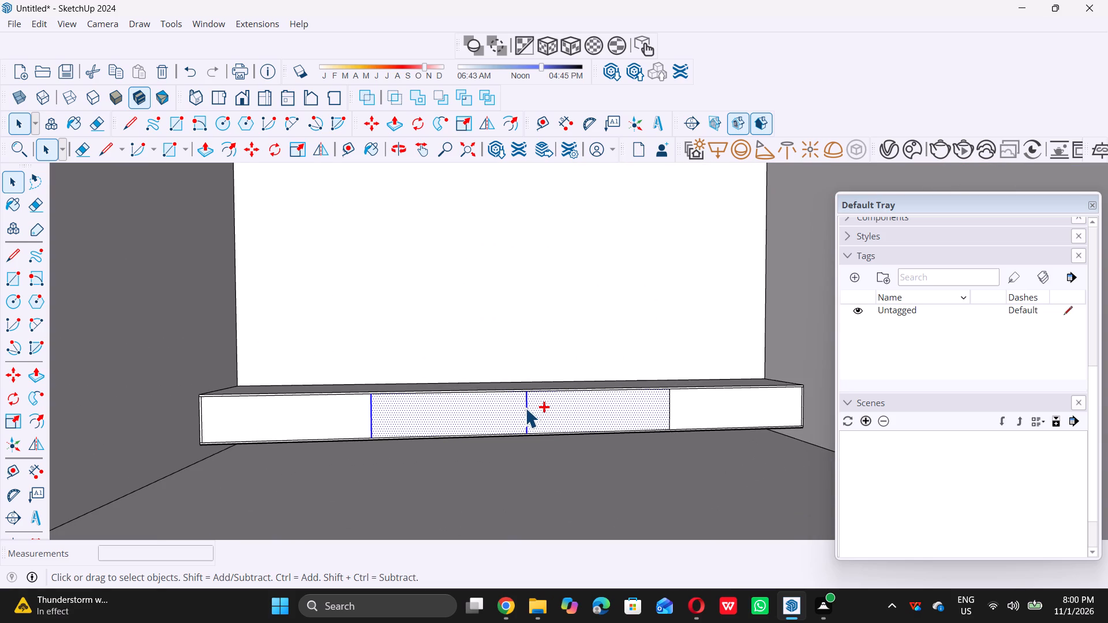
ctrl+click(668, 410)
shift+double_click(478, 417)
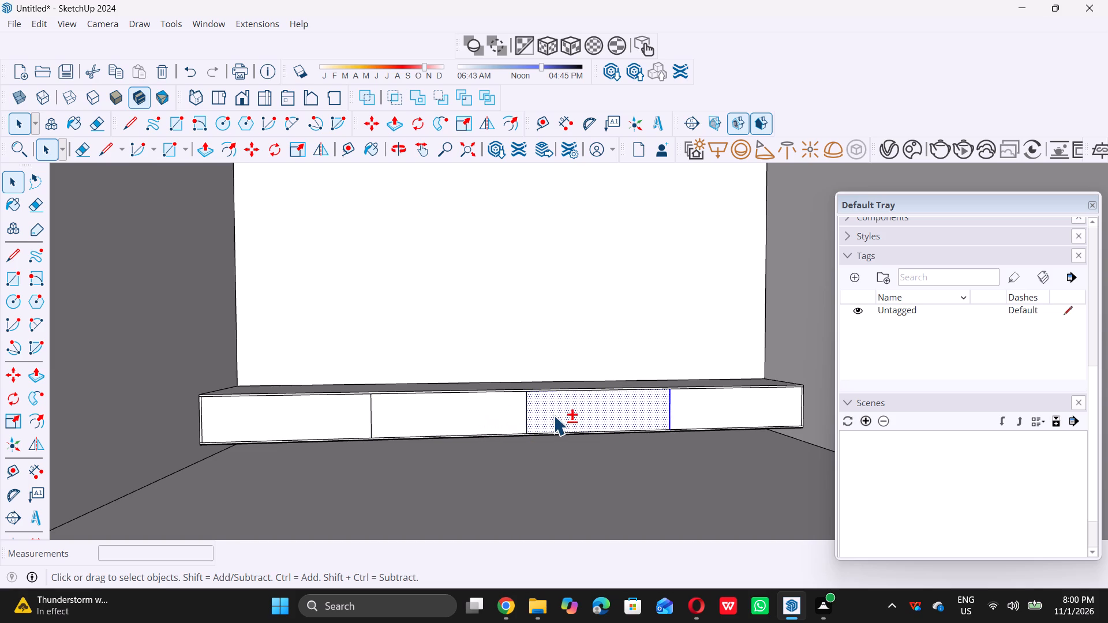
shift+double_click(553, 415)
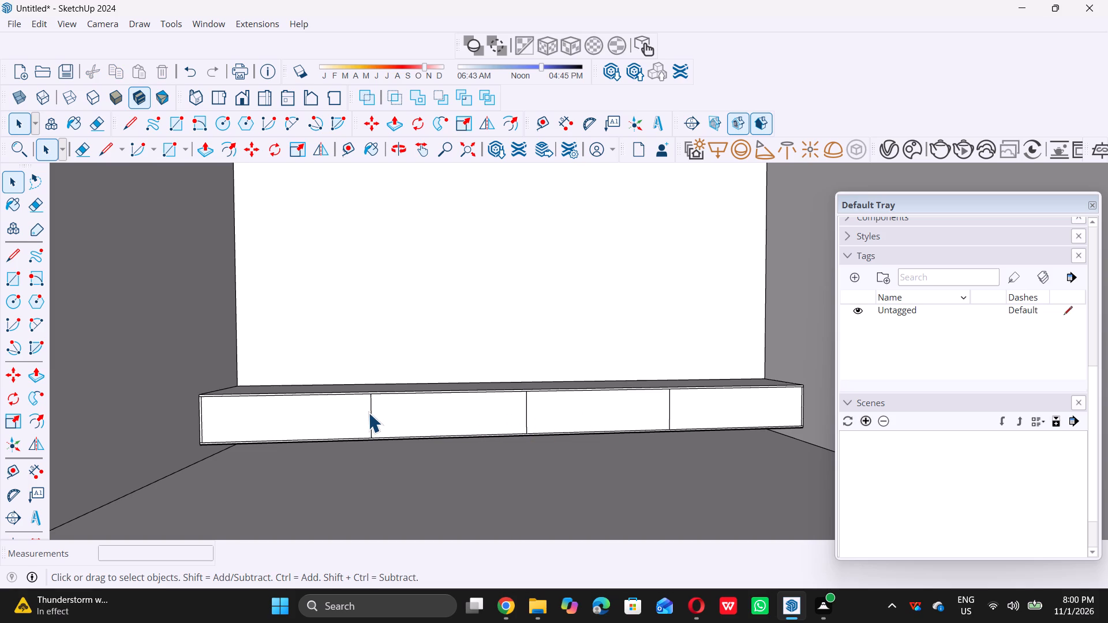
Place vertical guides 0.5" to the right of the first and second dividing lines on the unit's front face.
key(t)
scroll(369, 409, up, 5)
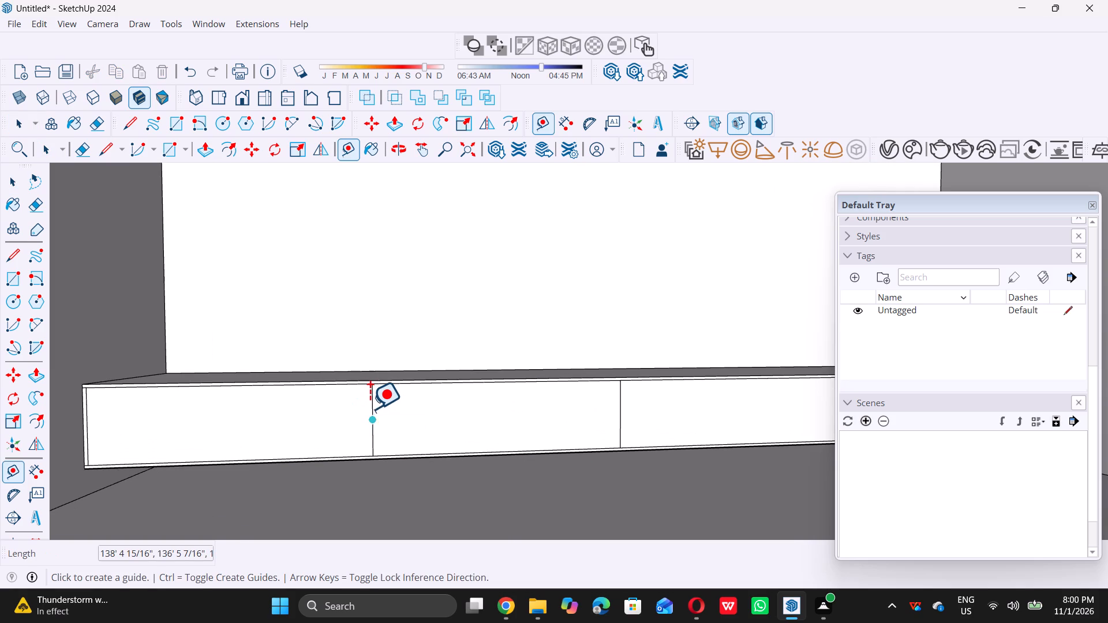
click(370, 406)
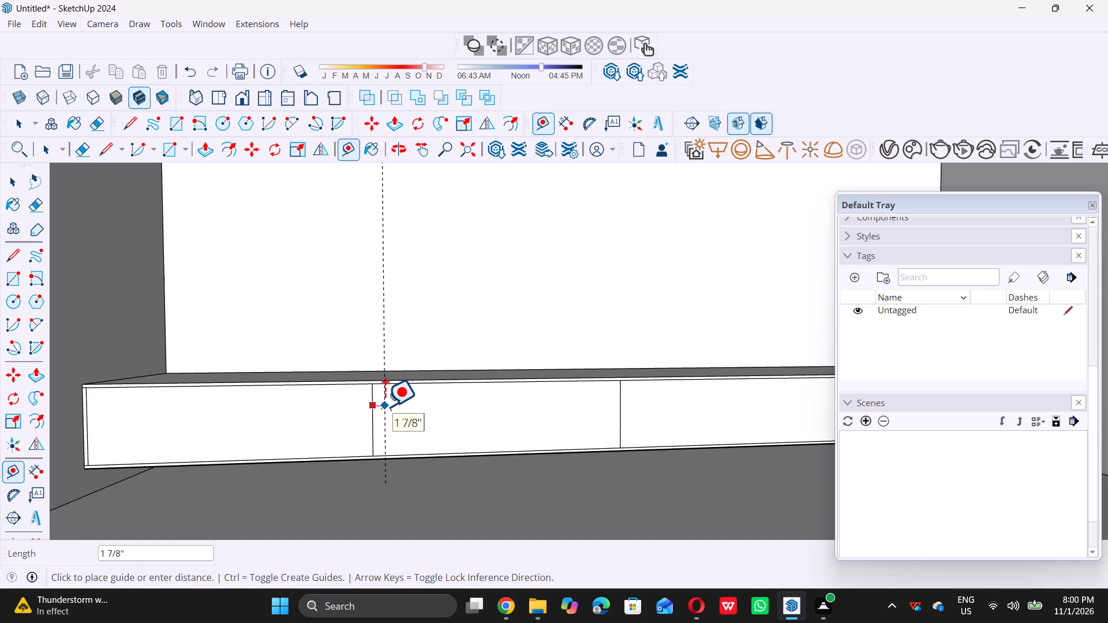
text(0.)
key(5)
key(shift+quotedbl)
key(Return)
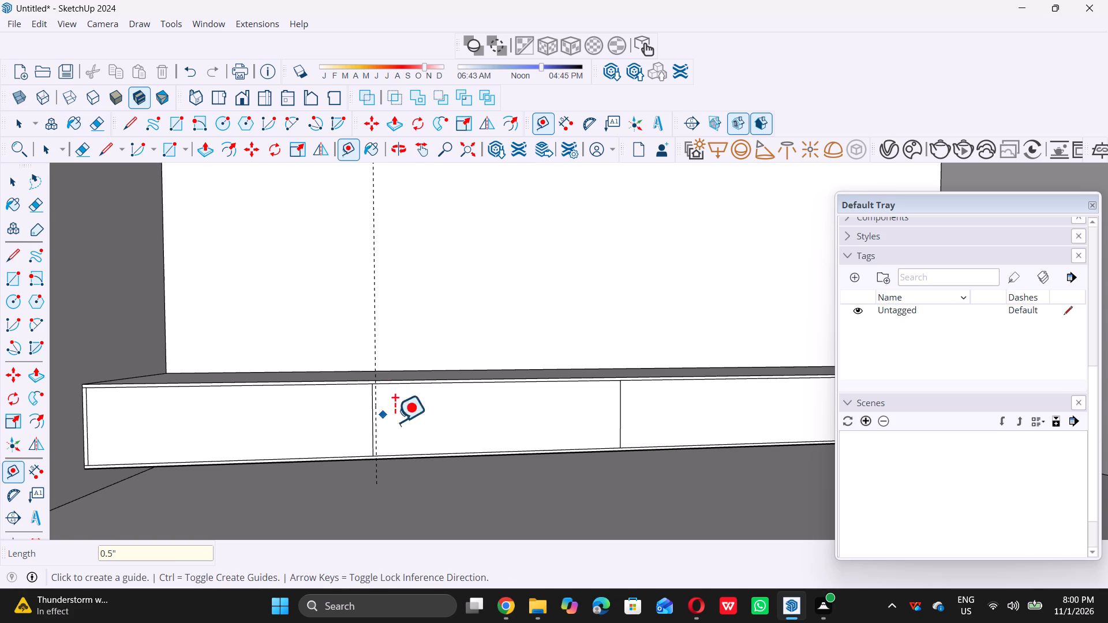
click(619, 411)
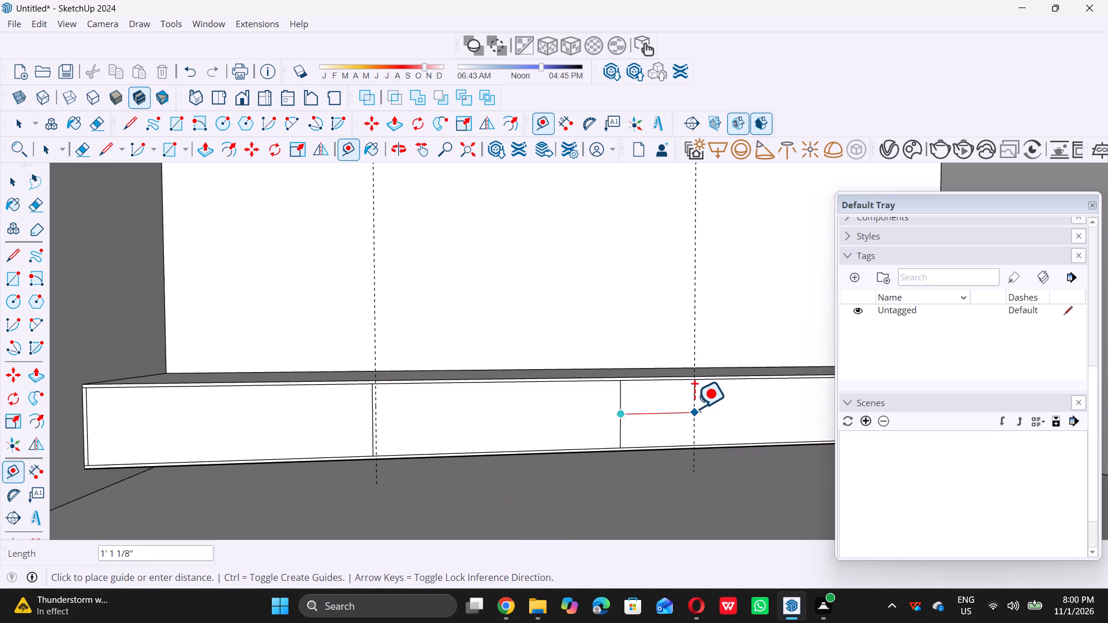
text(0.5)
key(shift+quotedbl)
key(Return)
Place a vertical guide 0.5" to the right of the third dividing line on the unit's front face.
scroll(298, 437, down, 4)
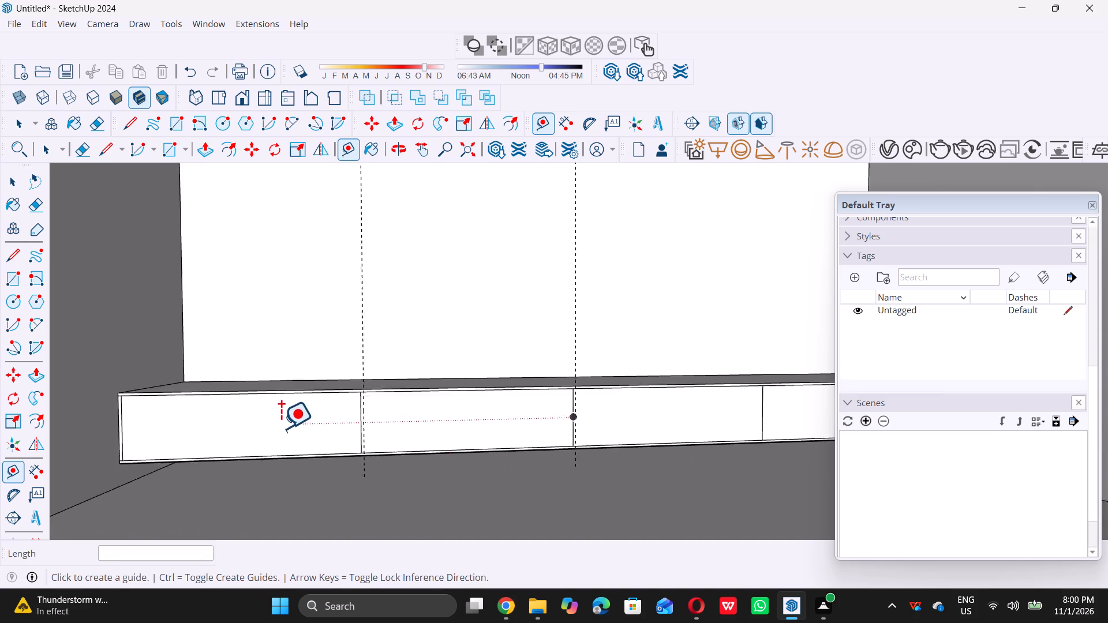
scroll(281, 428, down, 7)
scroll(518, 419, up, 10)
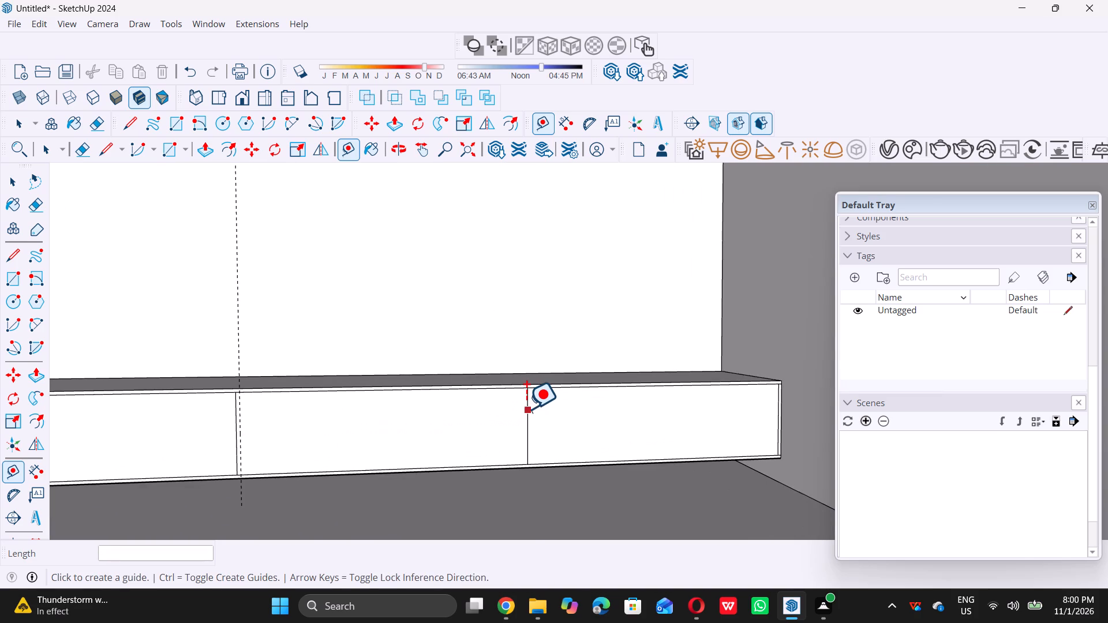
click(526, 408)
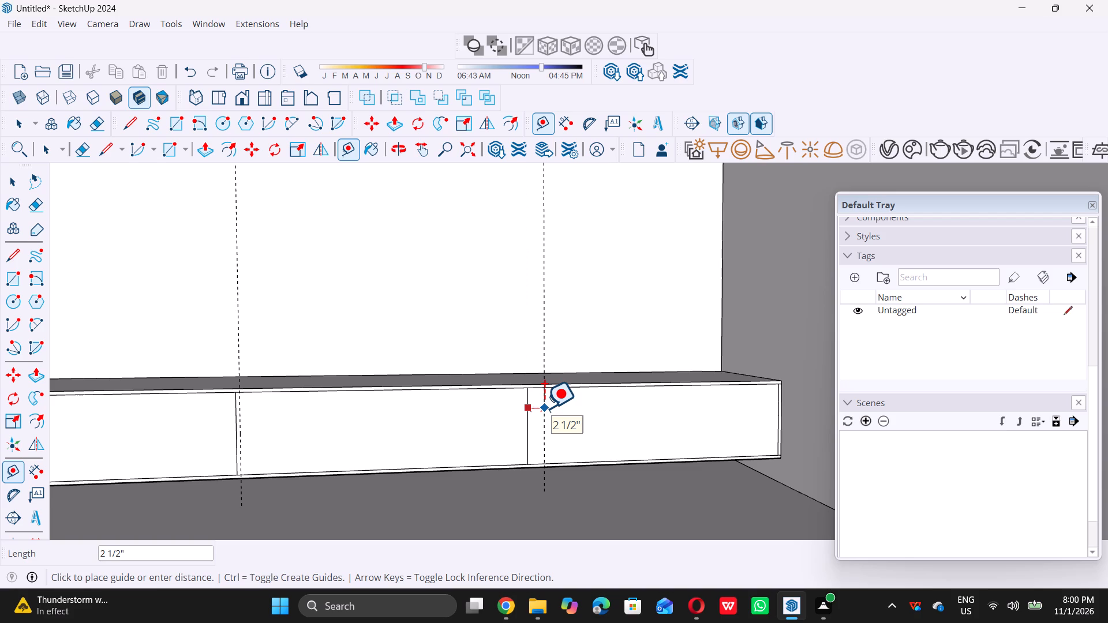
text(0.5)
key(shift+quotedbl)
key(Return)
key(space)
Draw a 3' 4 1/4" by 11 1/2" rectangle on the front face between the first and second dividers' guides.
scroll(526, 451, down, 5)
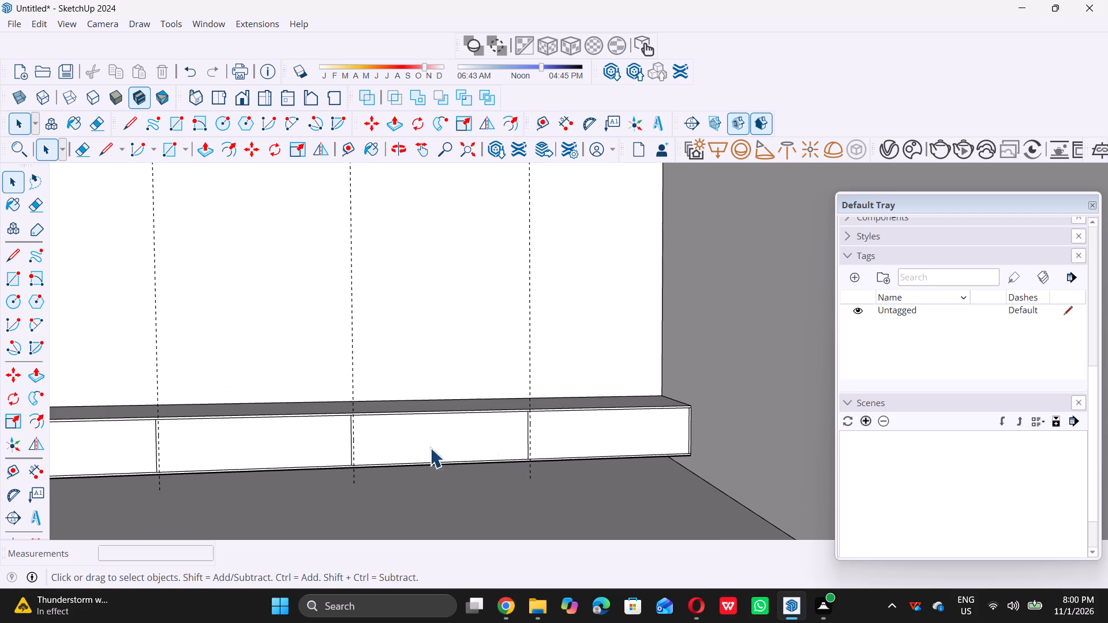
scroll(219, 433, up, 1)
key(r)
scroll(159, 423, up, 4)
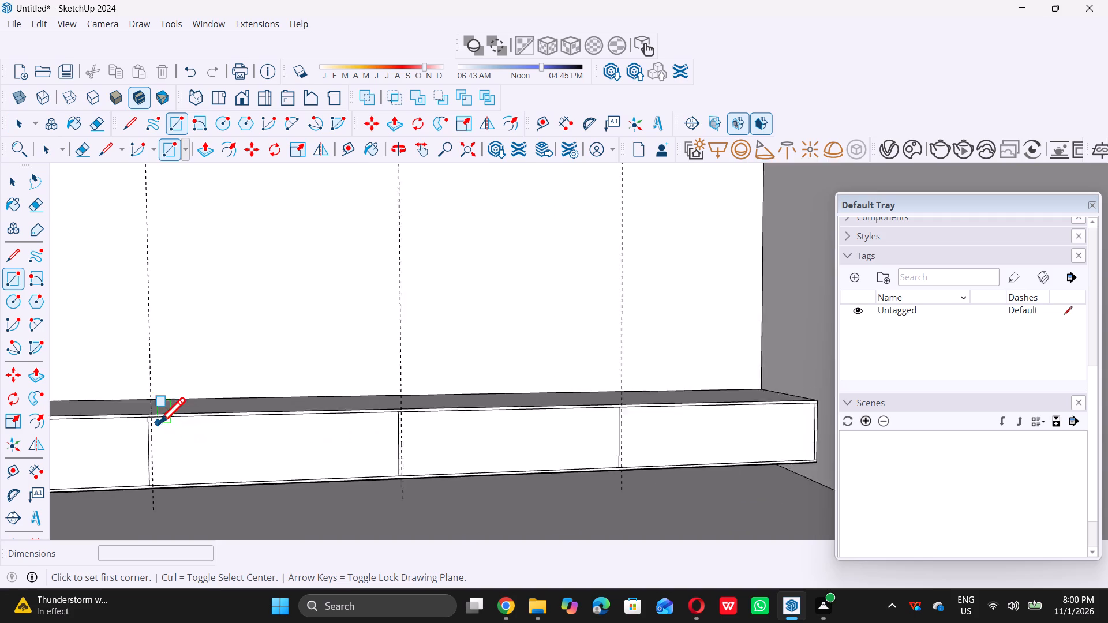
scroll(158, 420, up, 9)
click(149, 413)
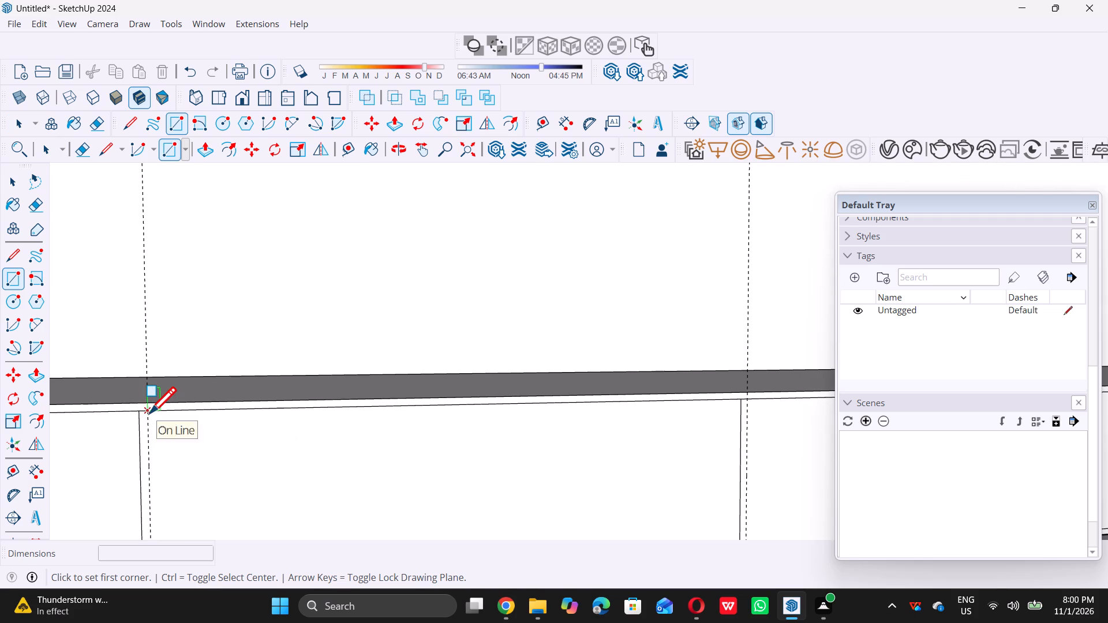
scroll(149, 413, down, 8)
scroll(438, 513, down, 1)
scroll(469, 508, up, 4)
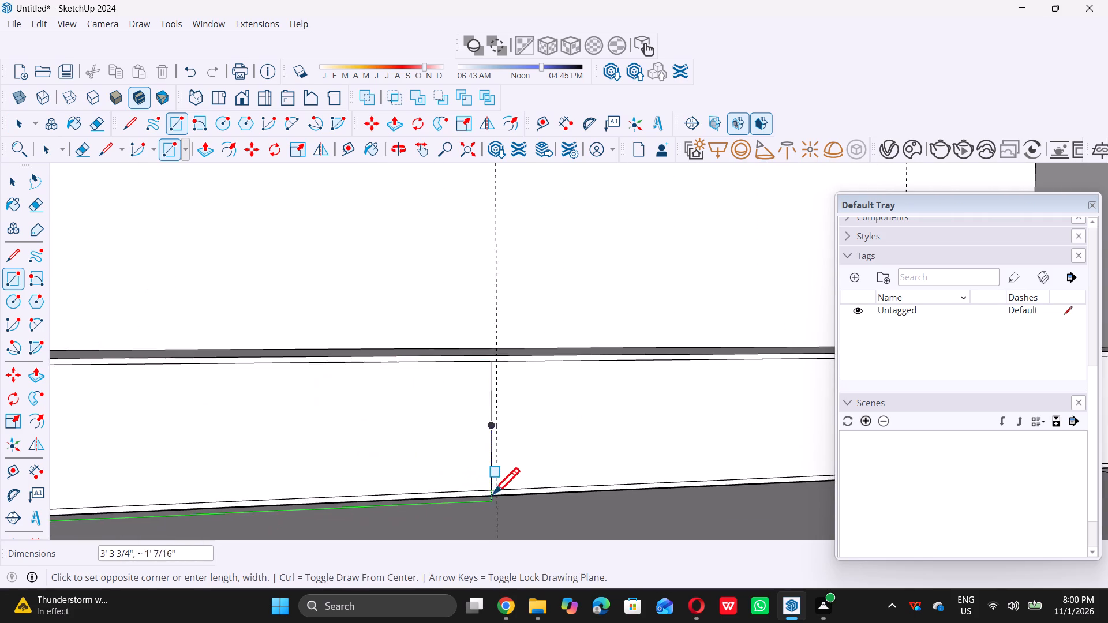
scroll(493, 494, up, 8)
double_click(501, 486)
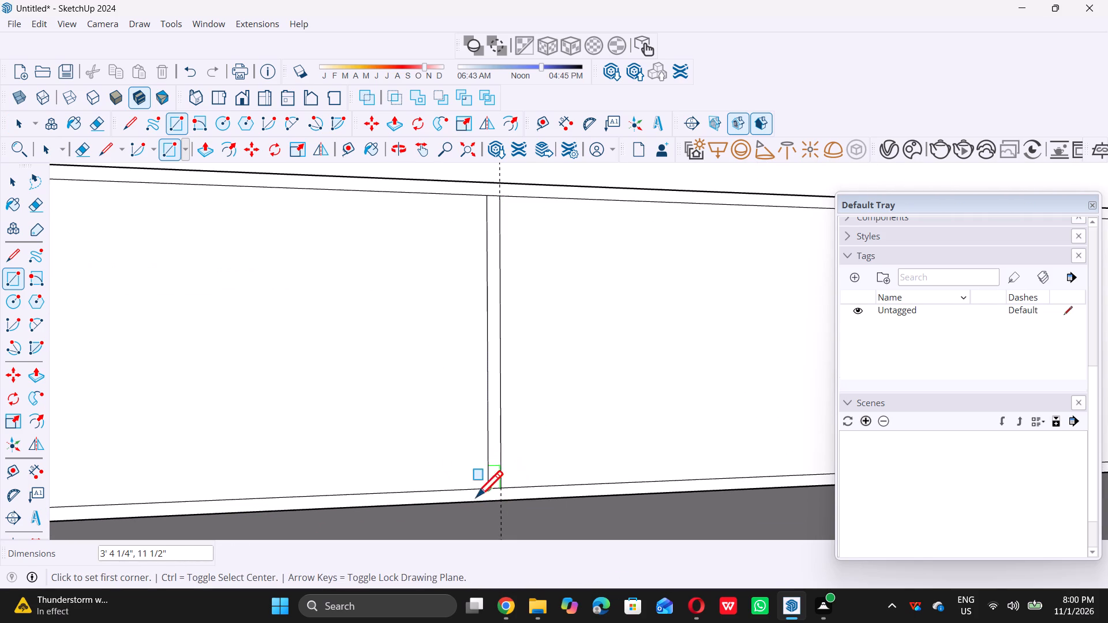
Draw a 1/2" by 11 1/2" rectangle on the front face between the third dividing line and its guide.
scroll(454, 489, down, 17)
scroll(778, 369, up, 5)
scroll(730, 380, up, 8)
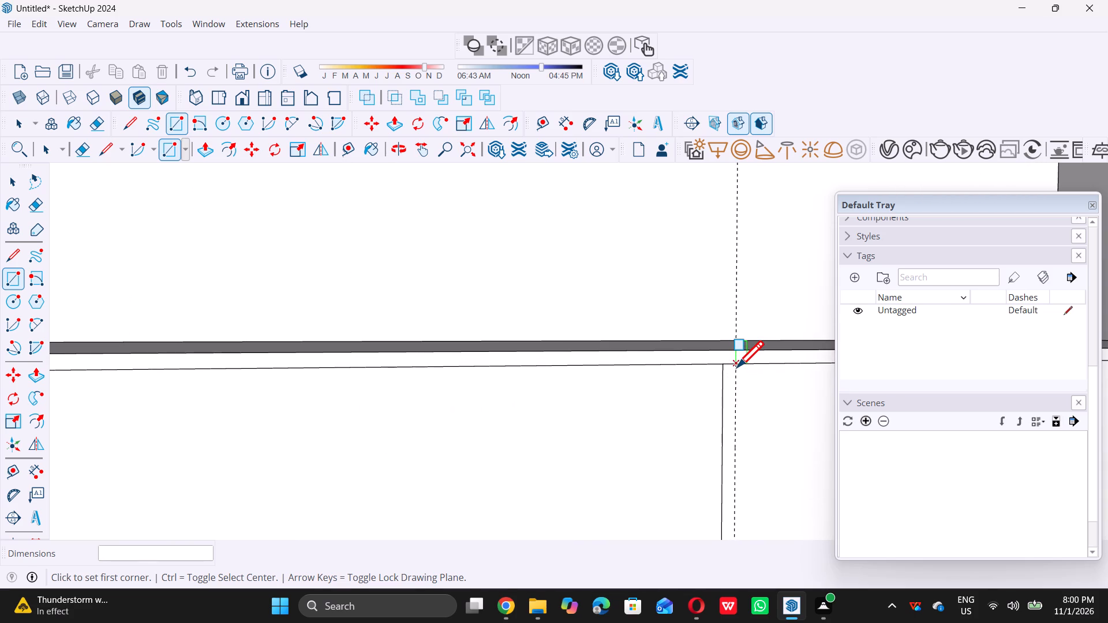
triple_click(737, 367)
scroll(737, 367, down, 14)
scroll(736, 464, up, 12)
click(726, 456)
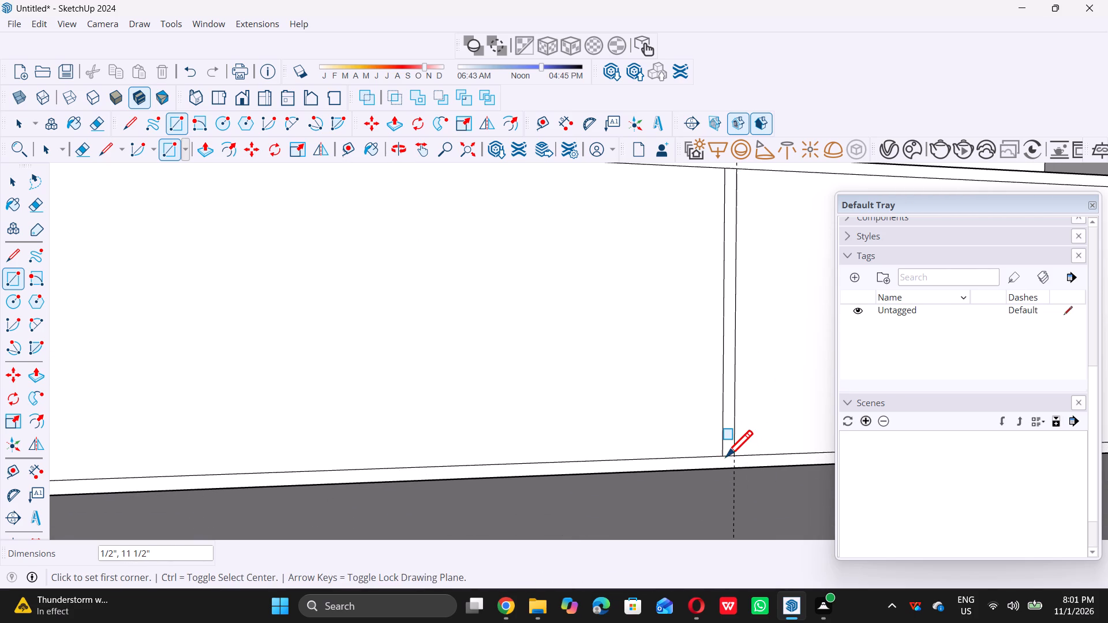
key(space)
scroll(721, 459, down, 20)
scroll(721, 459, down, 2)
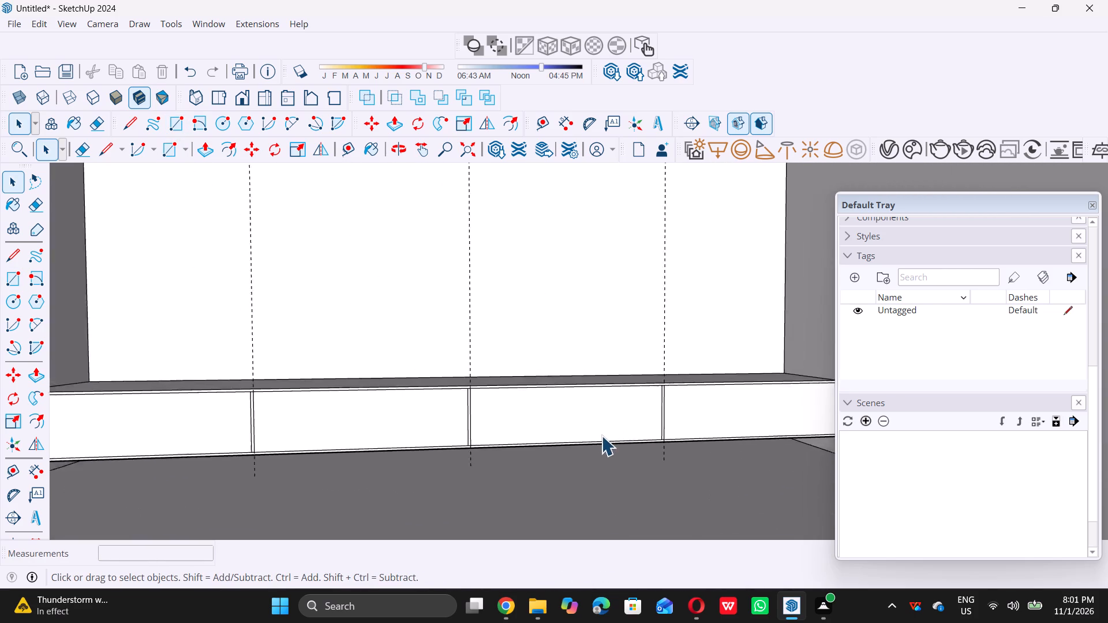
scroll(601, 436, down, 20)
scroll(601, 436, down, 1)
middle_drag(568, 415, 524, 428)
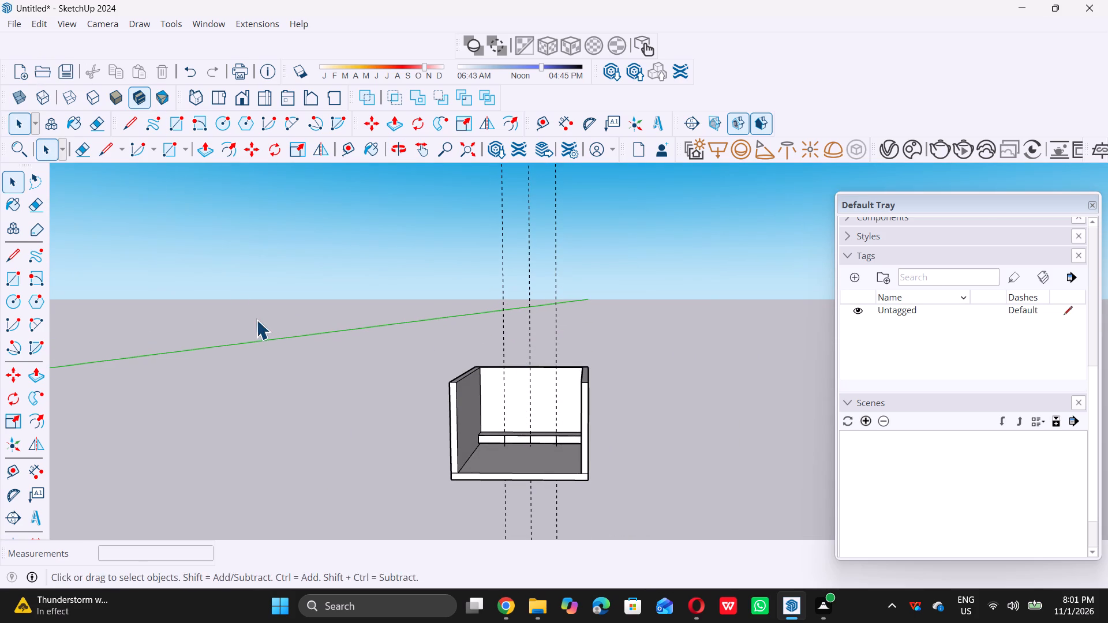
Delete all the construction guides from the model.
click(36, 24)
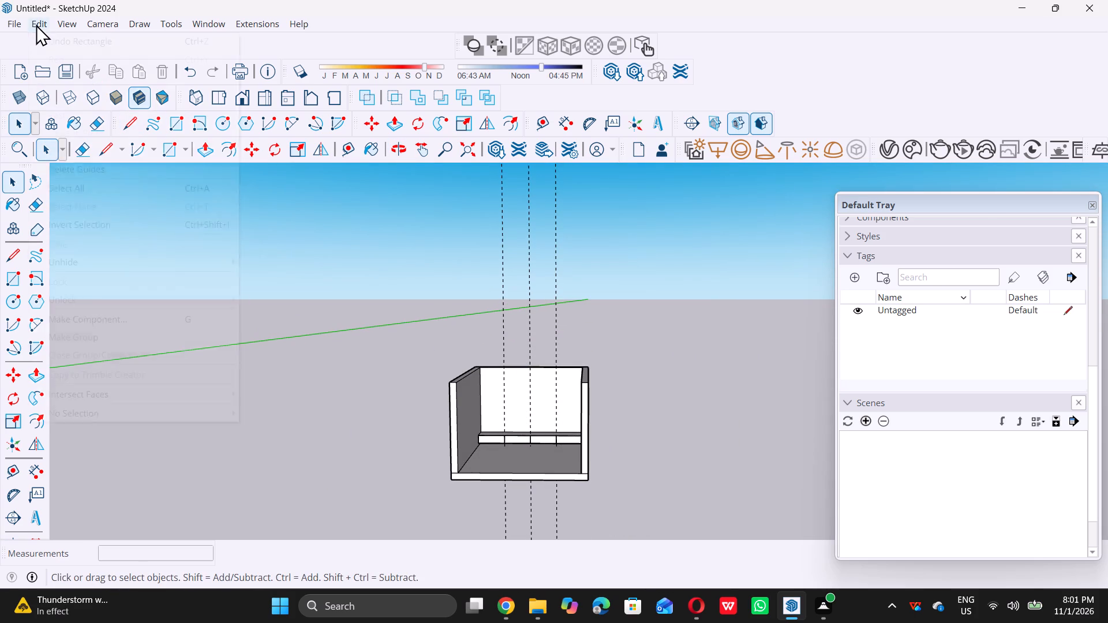
click(100, 169)
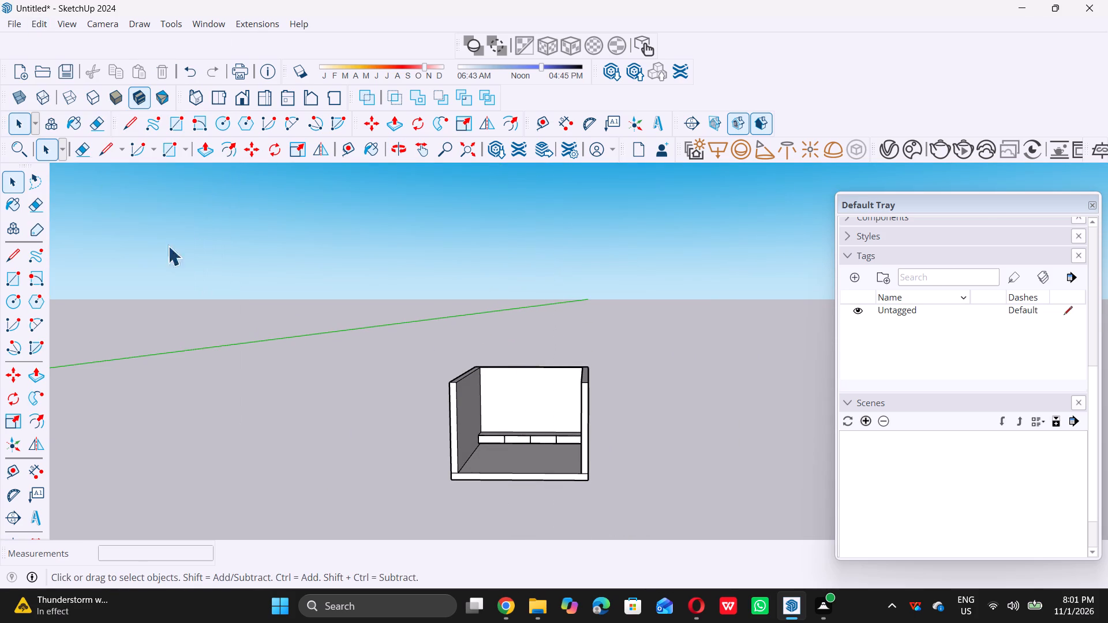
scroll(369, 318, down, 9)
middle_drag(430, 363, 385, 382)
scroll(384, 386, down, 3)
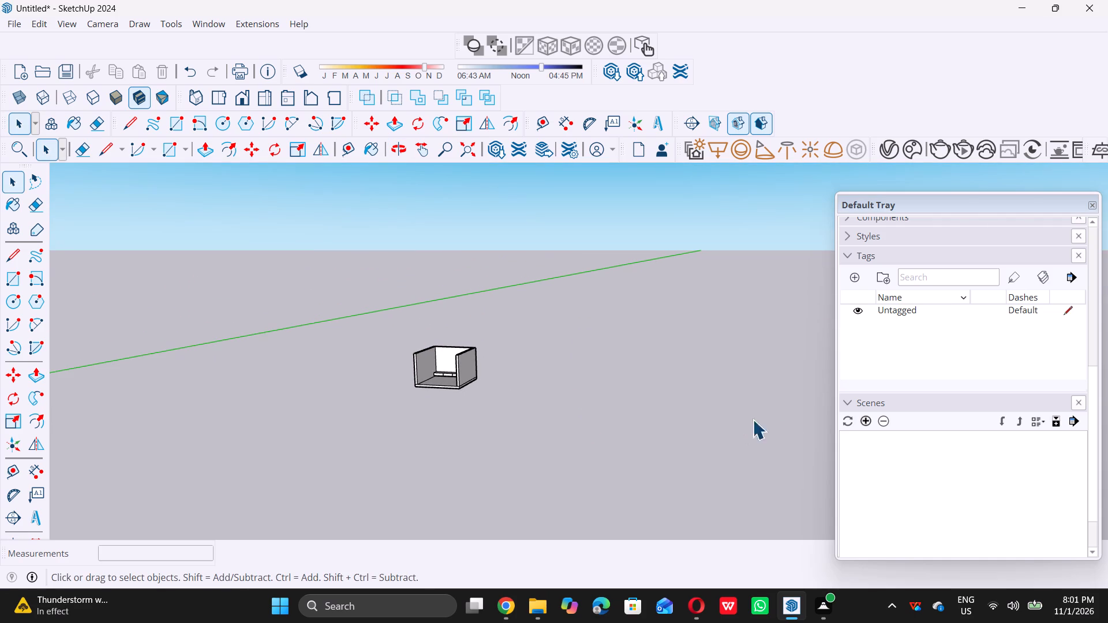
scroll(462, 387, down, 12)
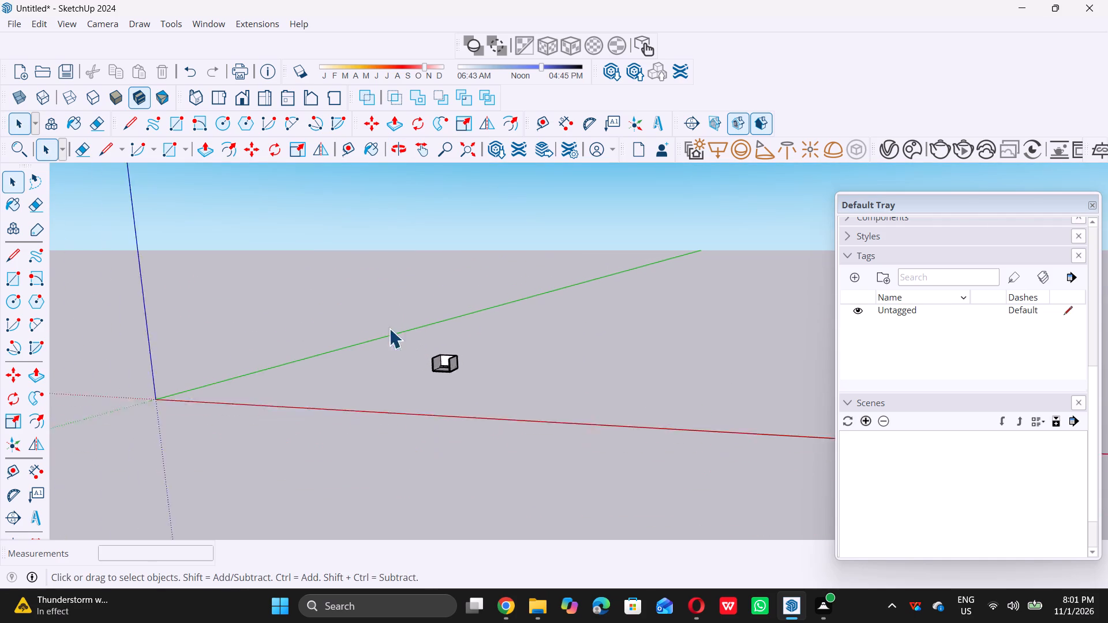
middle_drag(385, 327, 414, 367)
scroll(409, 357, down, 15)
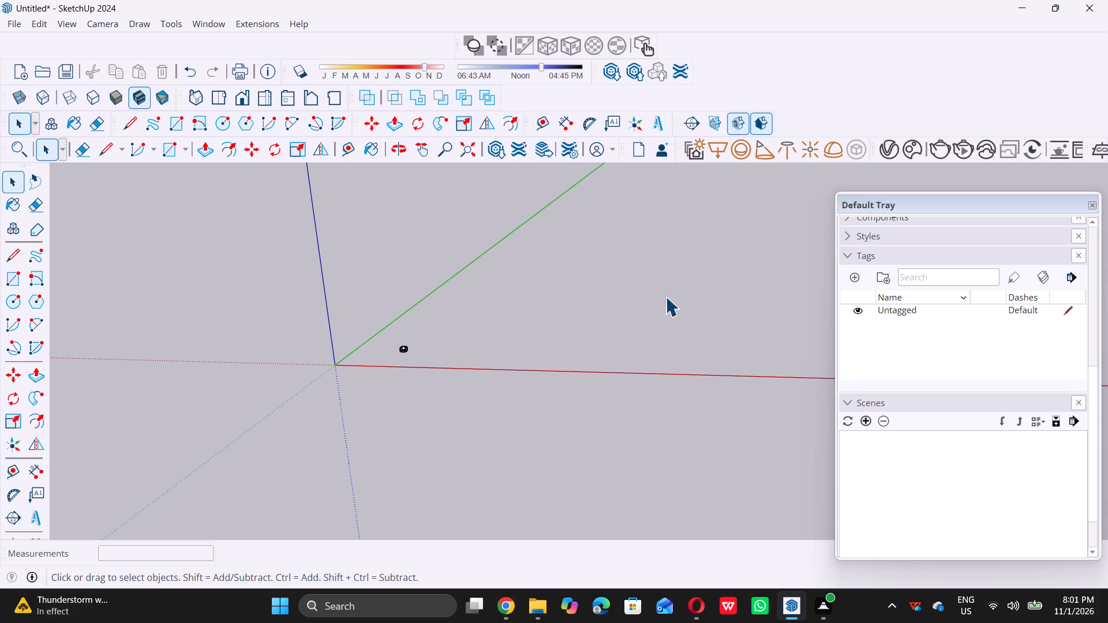
Start saving the model under a new name and browse to the vinod folder on the Desktop.
click(9, 23)
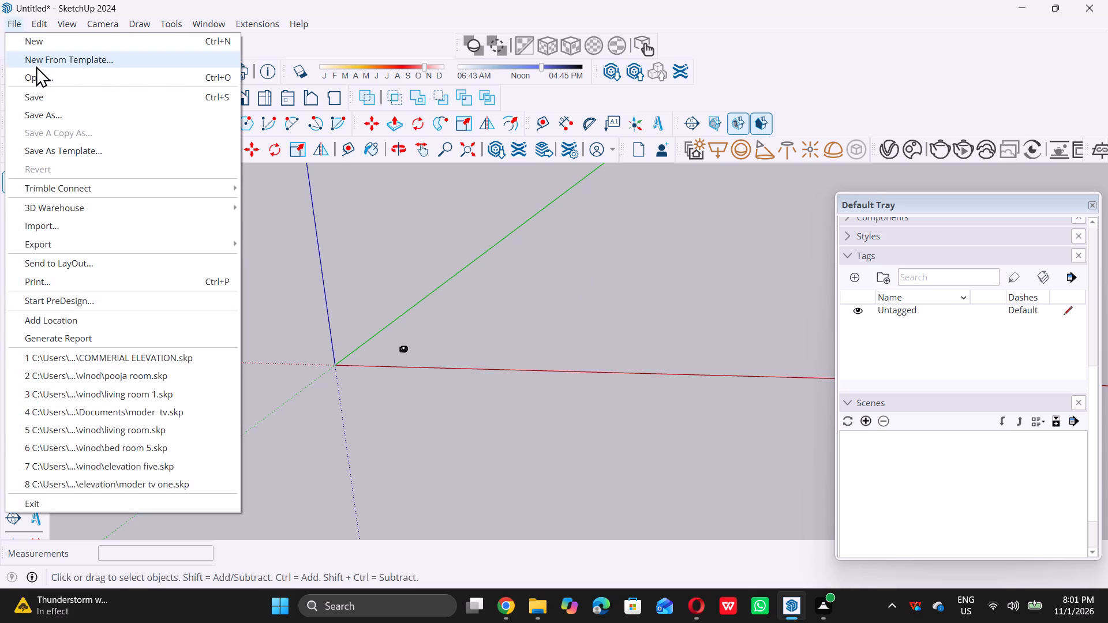
click(48, 113)
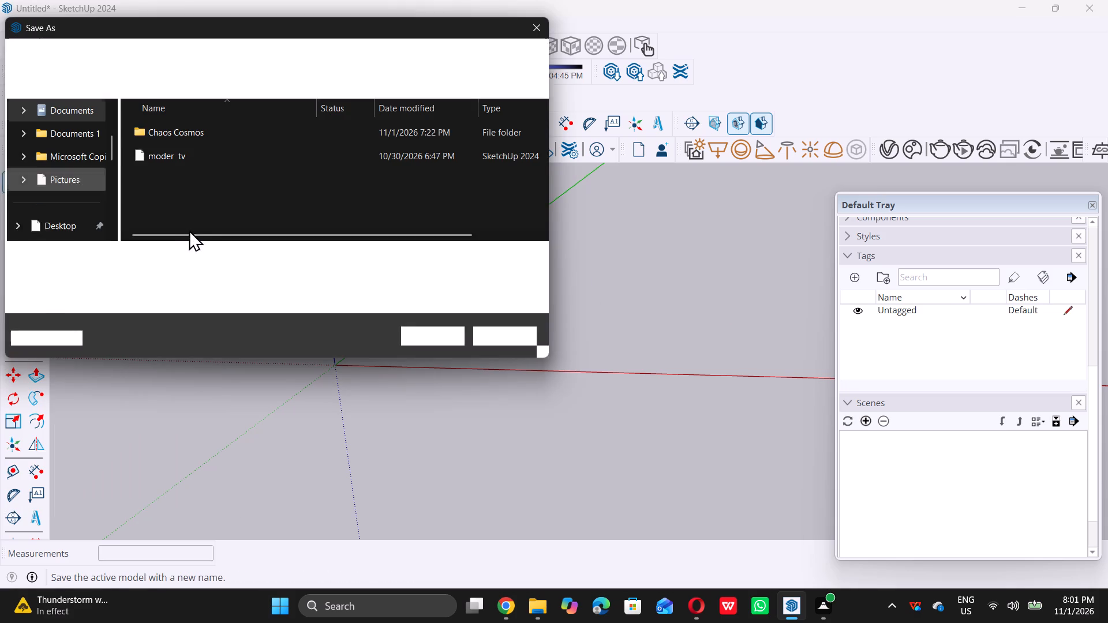
scroll(70, 142, down, 1)
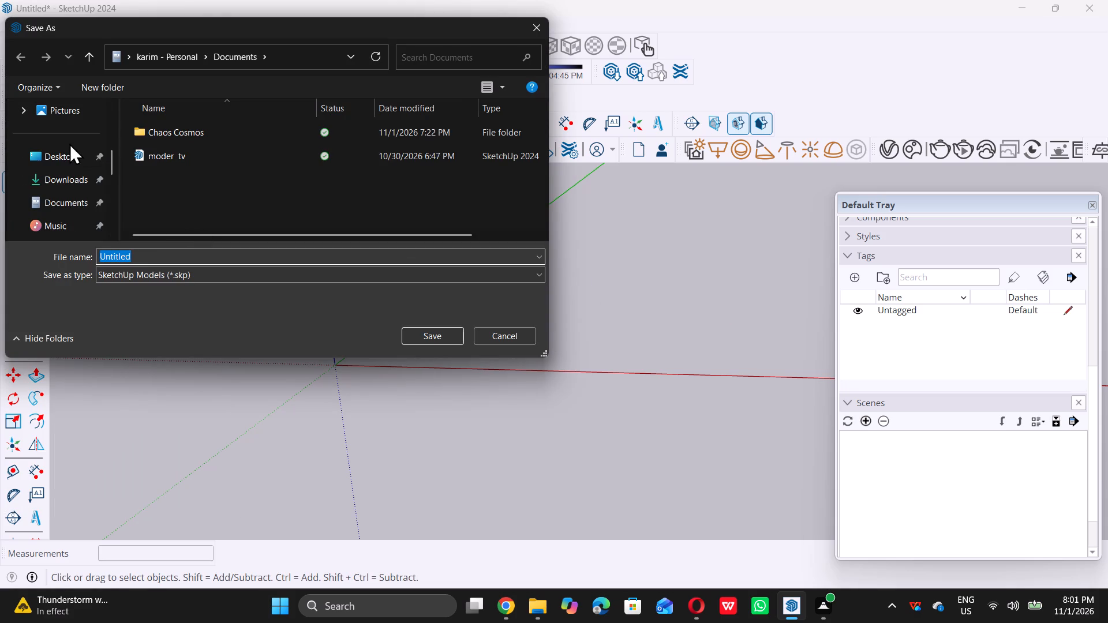
click(66, 157)
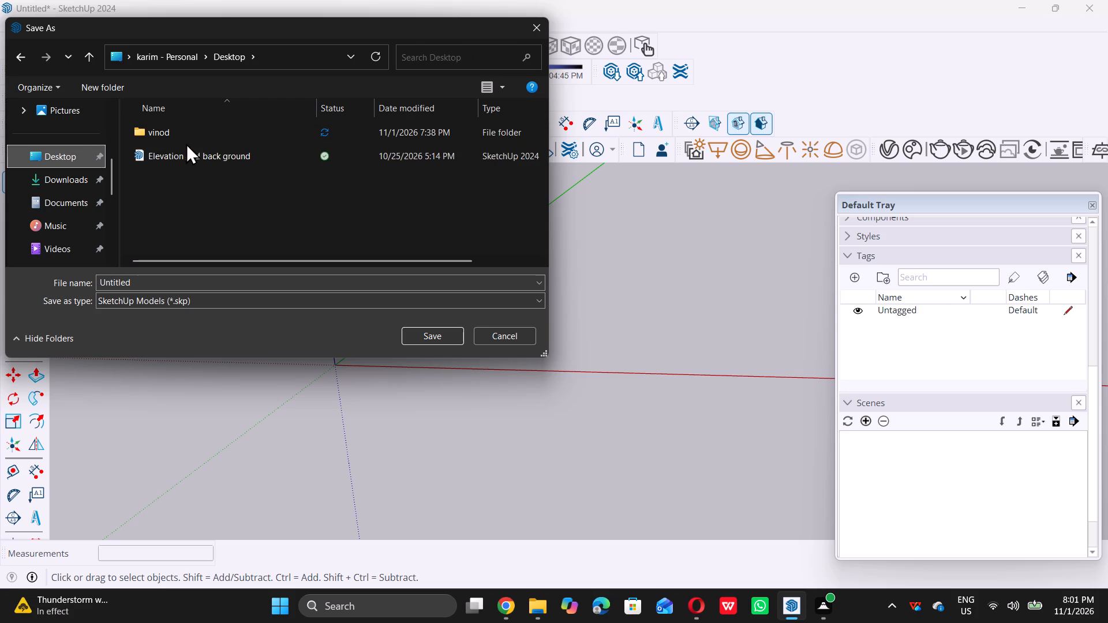
click(196, 137)
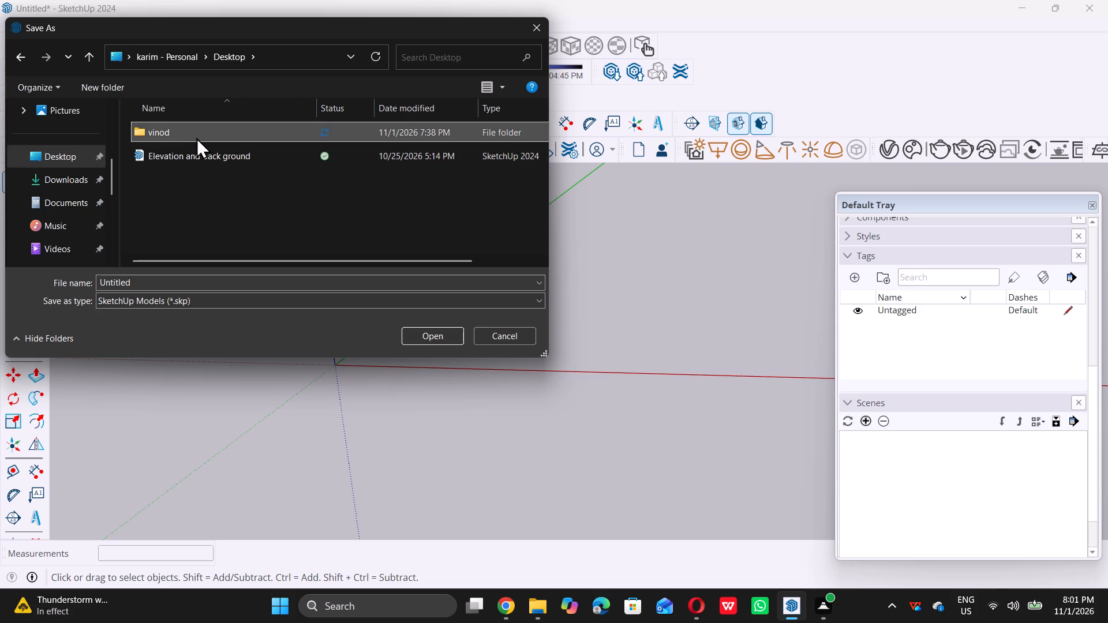
double_click(196, 137)
scroll(197, 138, down, 6)
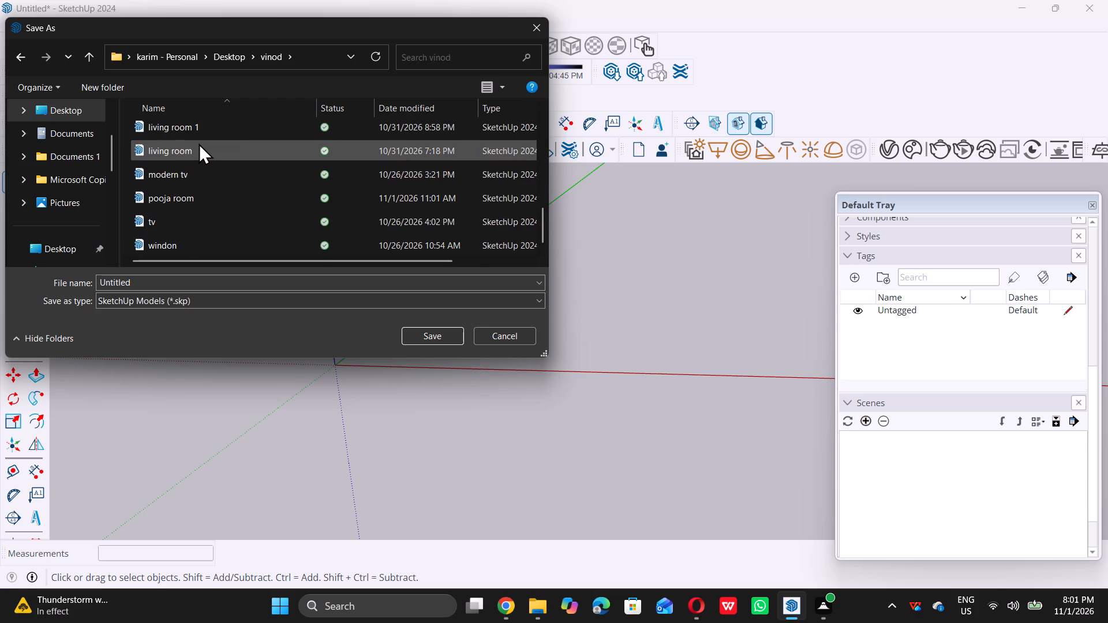
scroll(199, 143, down, 2)
scroll(199, 143, up, 2)
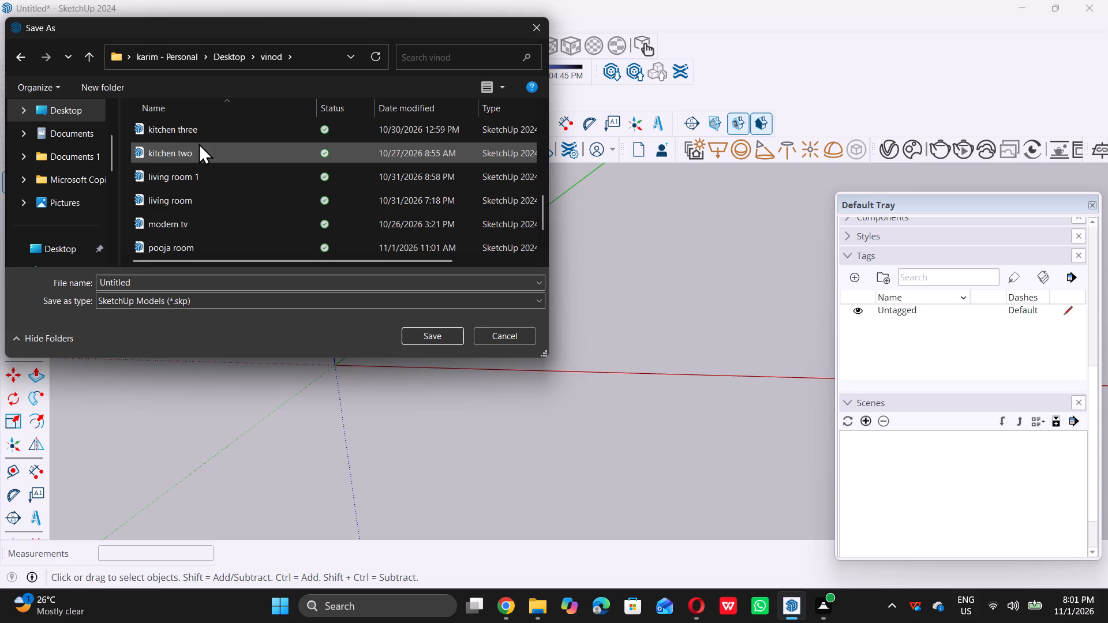
scroll(199, 143, up, 3)
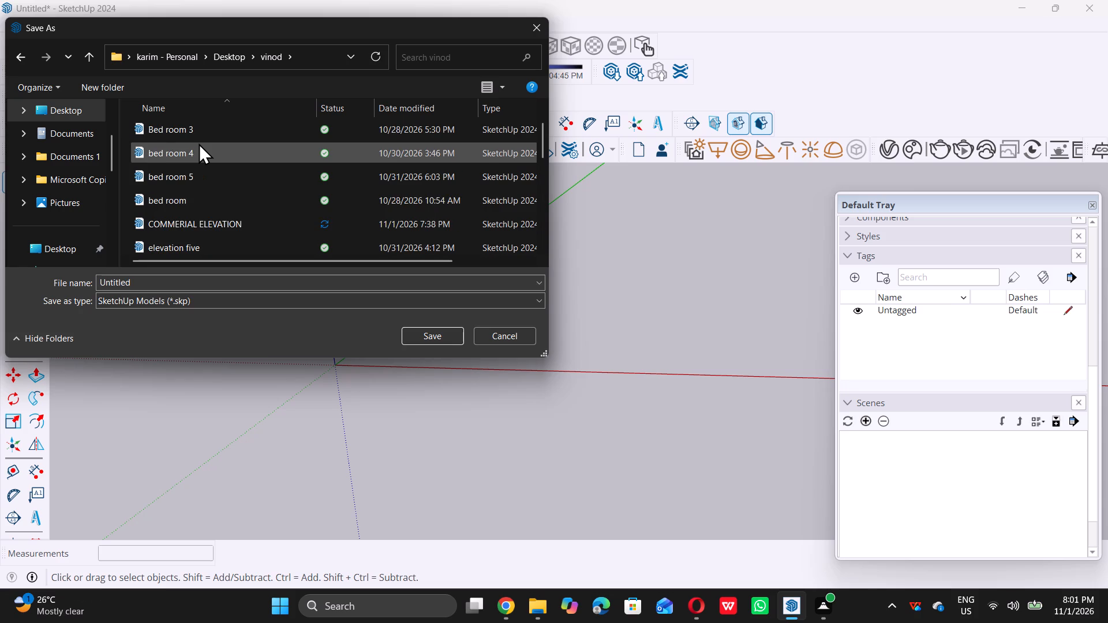
scroll(199, 143, up, 7)
scroll(199, 143, down, 2)
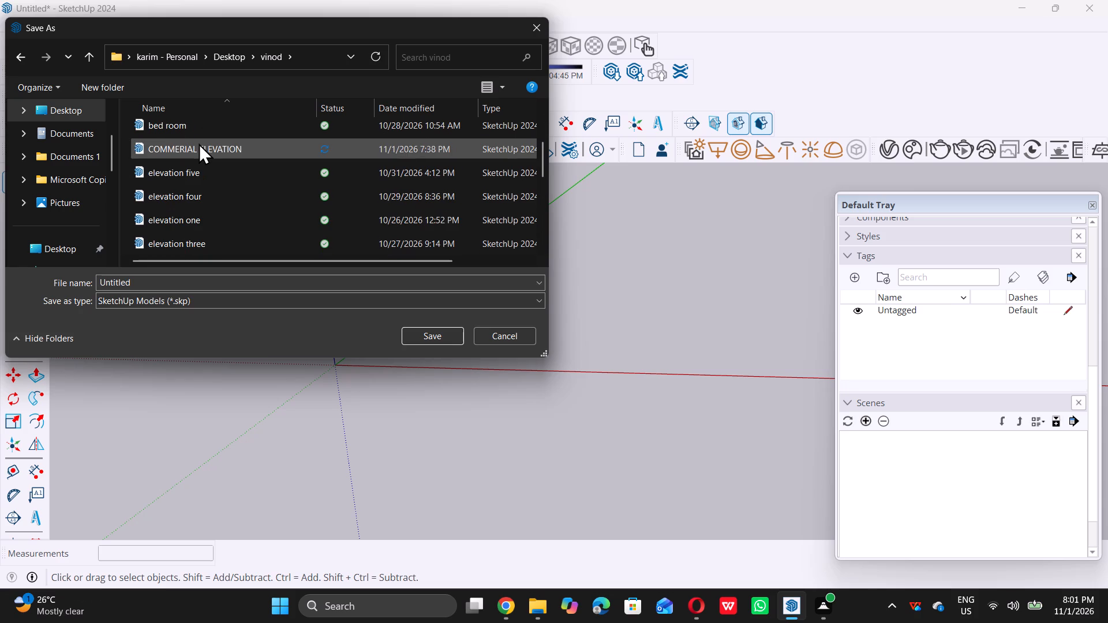
scroll(199, 143, down, 2)
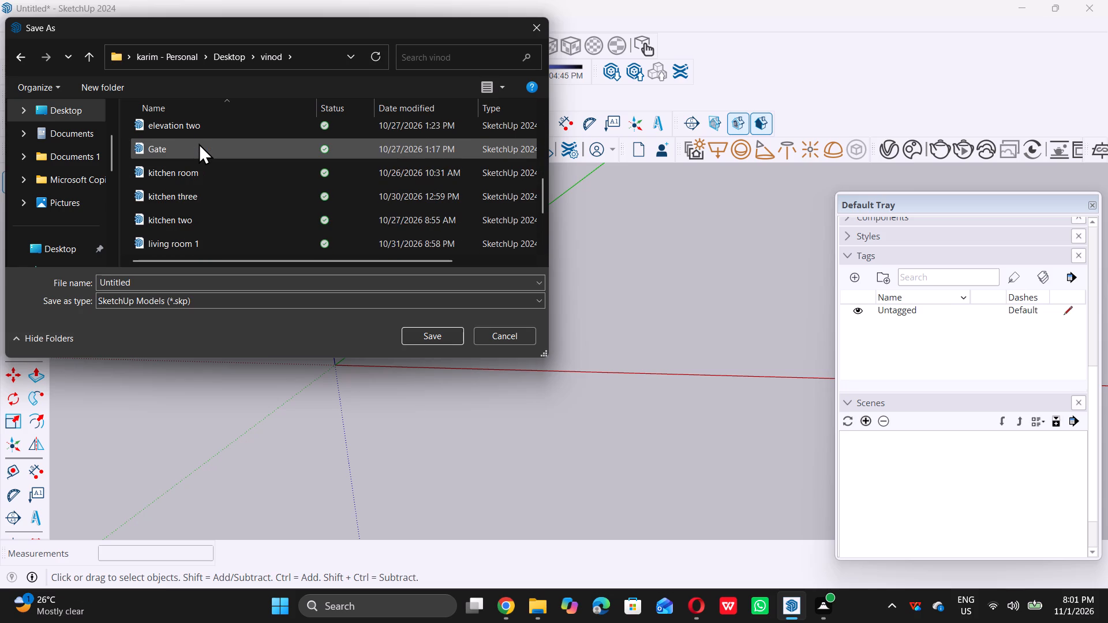
scroll(199, 143, down, 2)
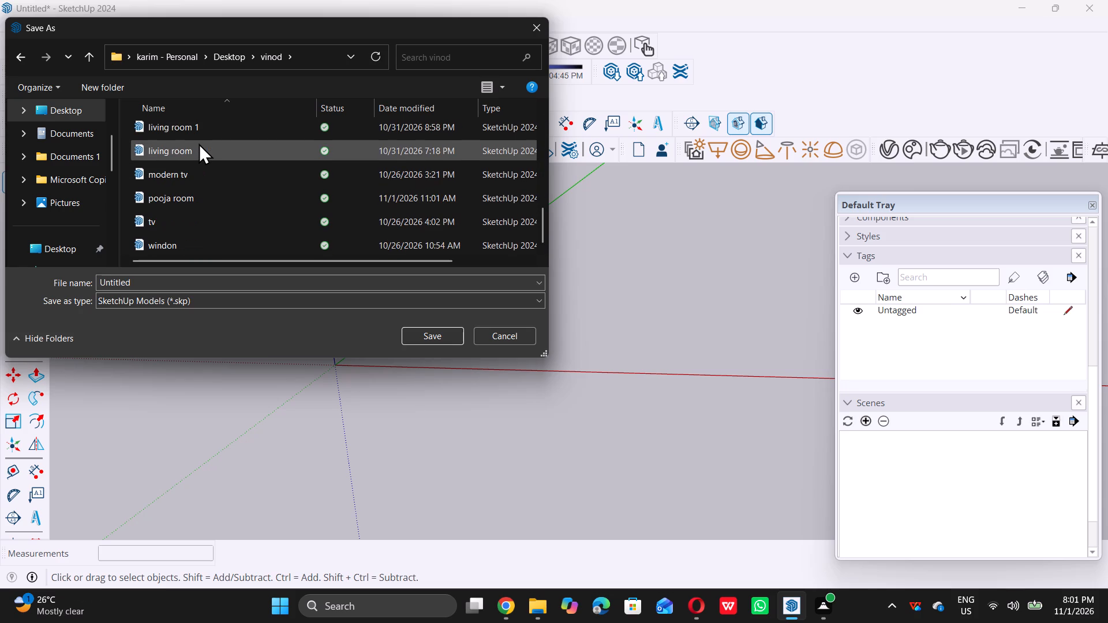
scroll(199, 143, down, 3)
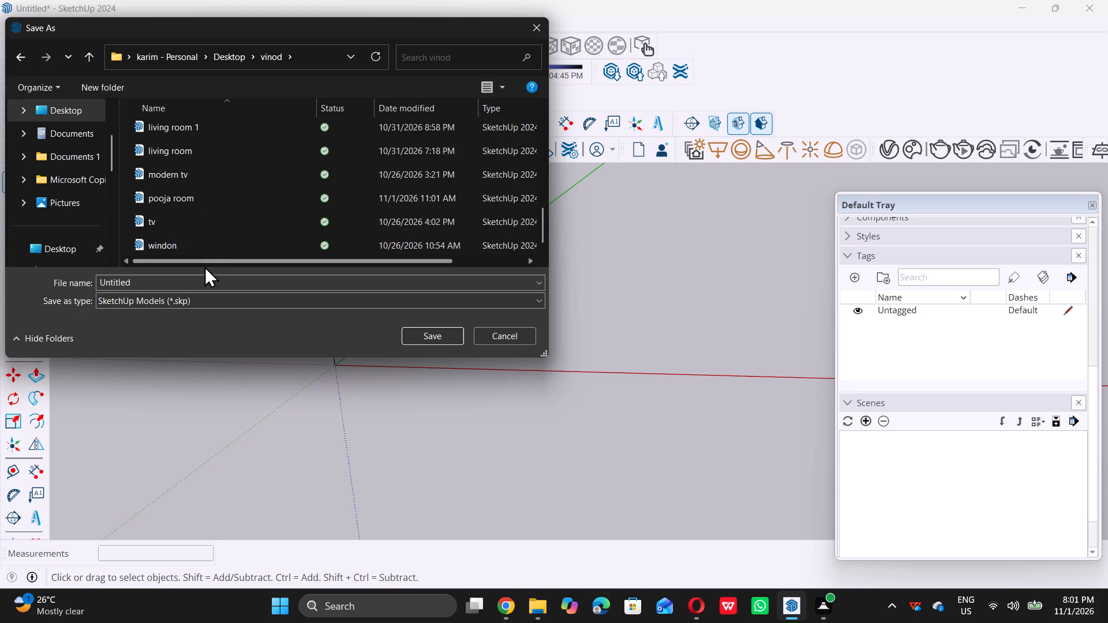
Name the file "modern tv one" and save it as a SketchUp model in the vinod folder.
click(215, 286)
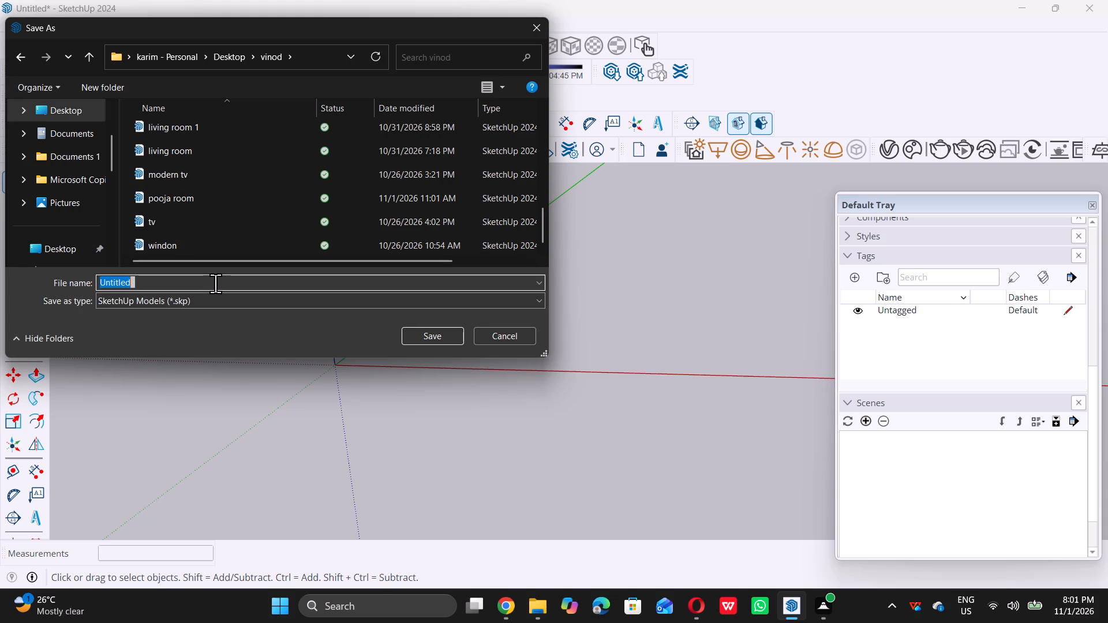
key(BackSpace)
text(mo)
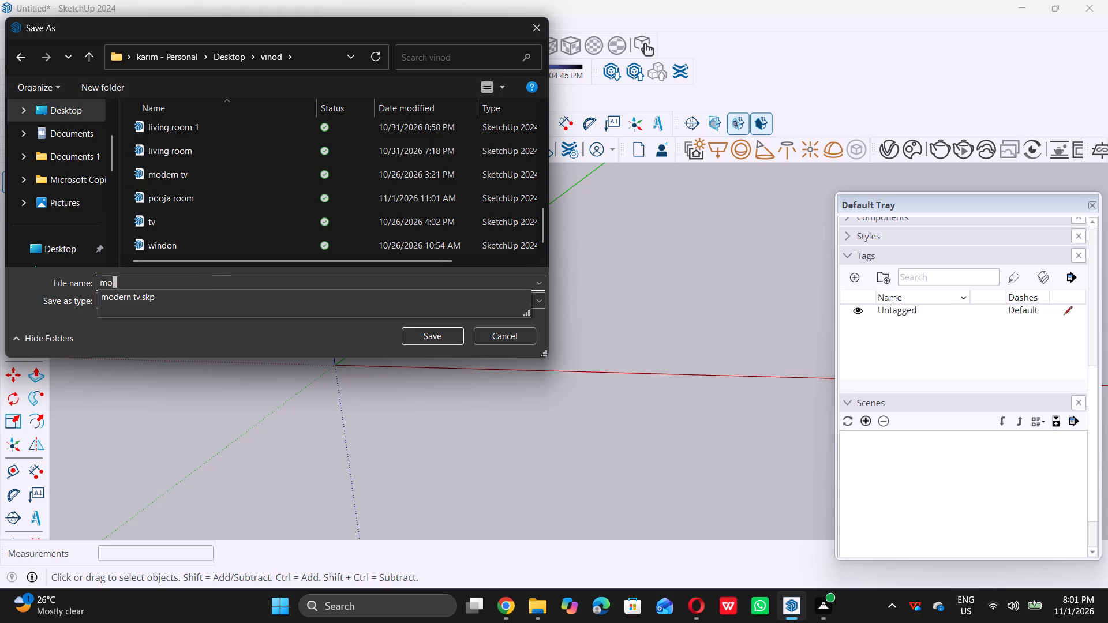
text(dern)
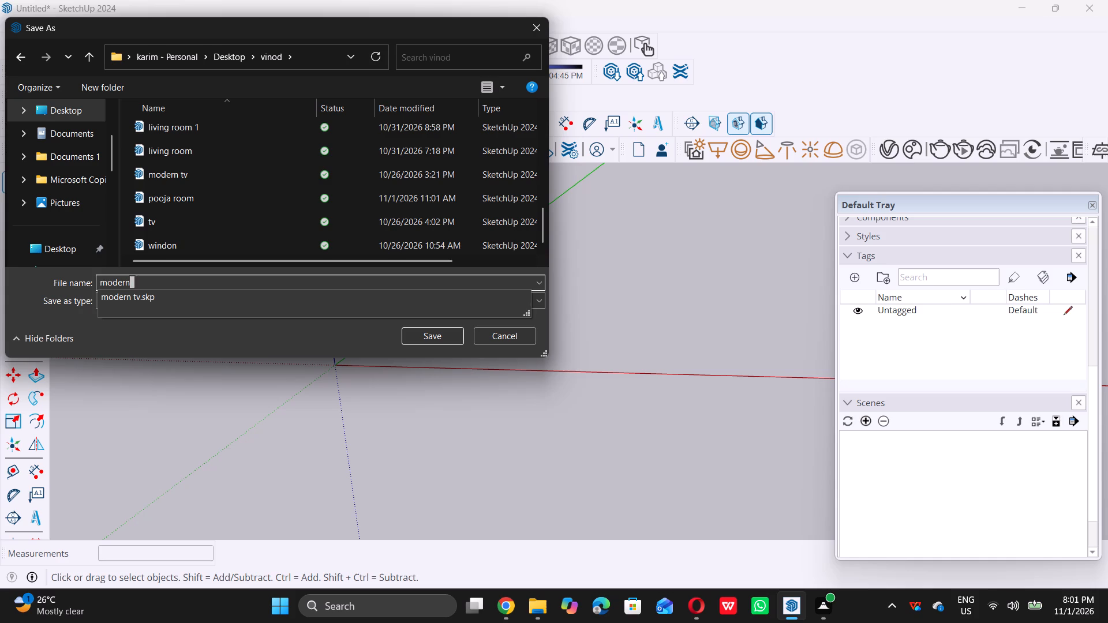
key(BackSpace)
key(BackSpace)
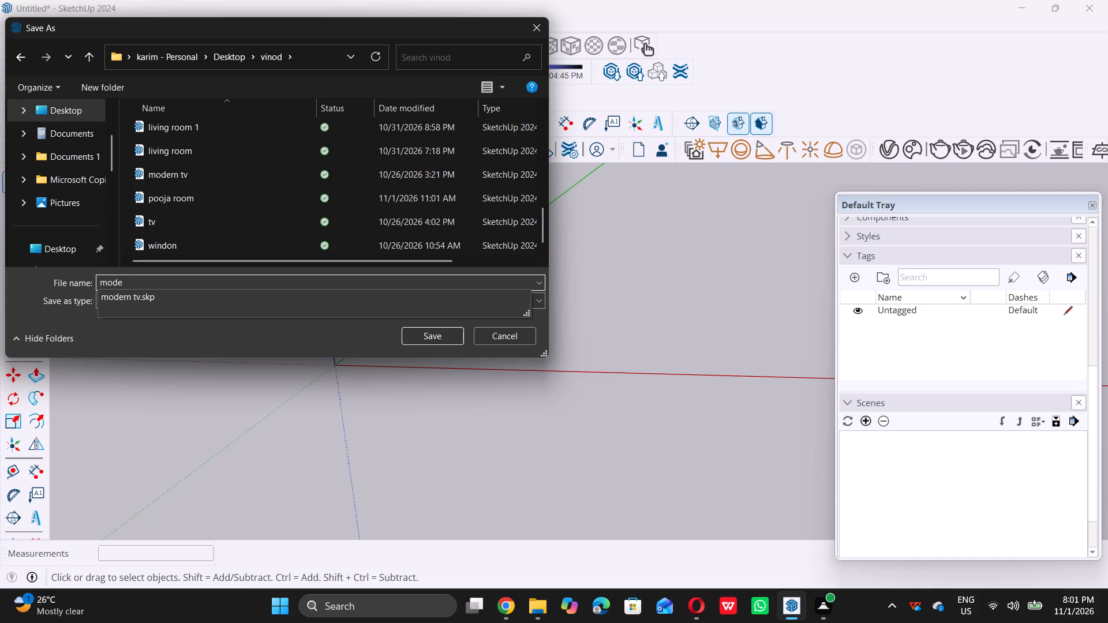
key(n)
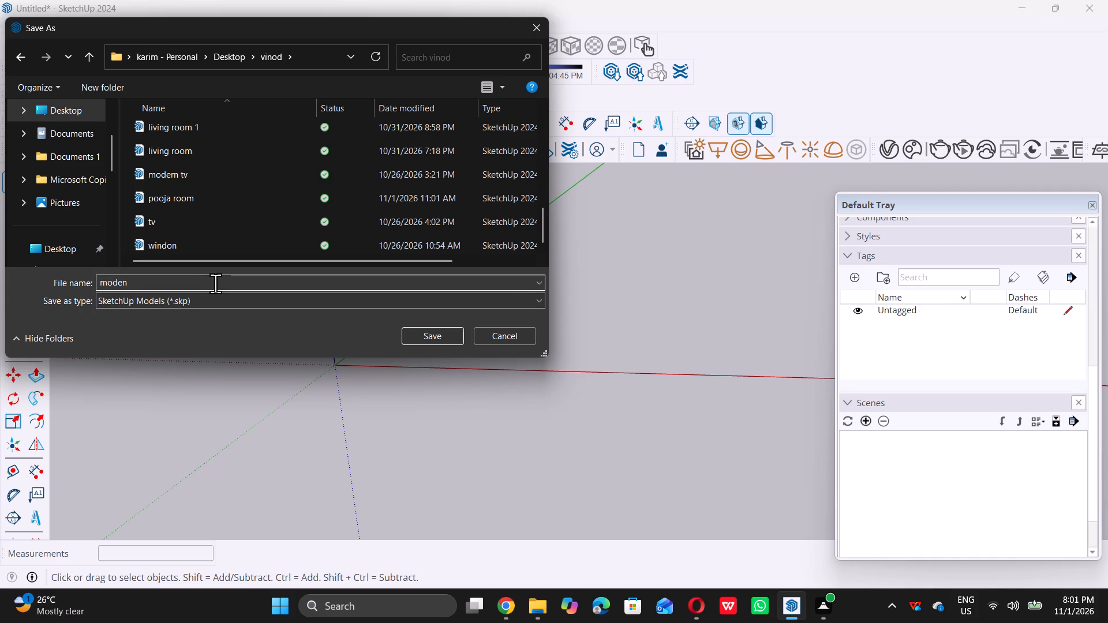
key(BackSpace)
key(BackSpace)
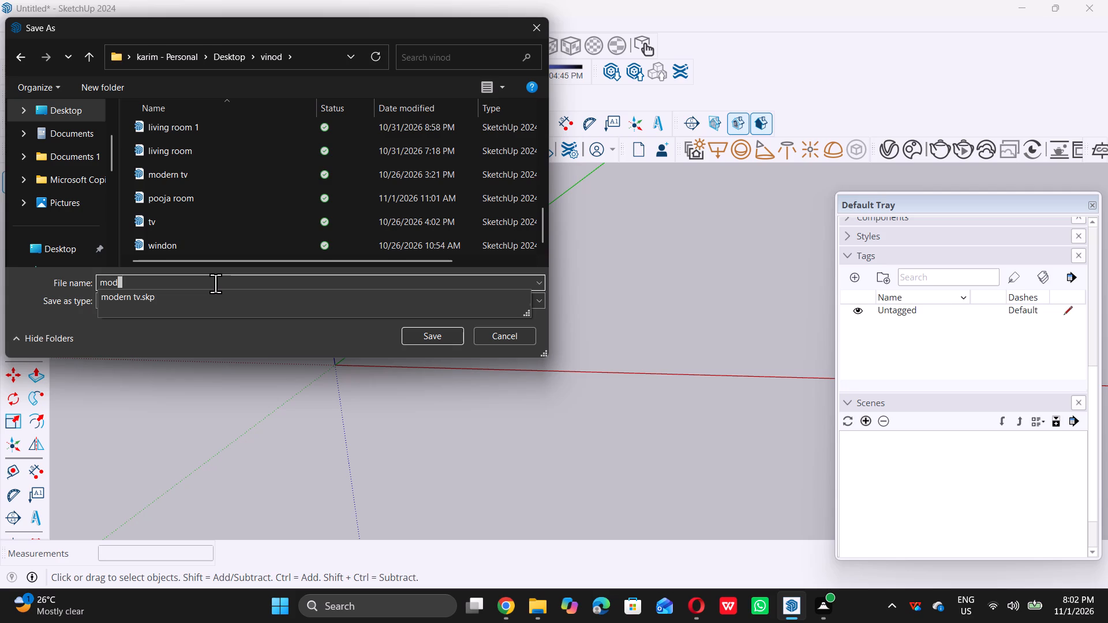
text(enr)
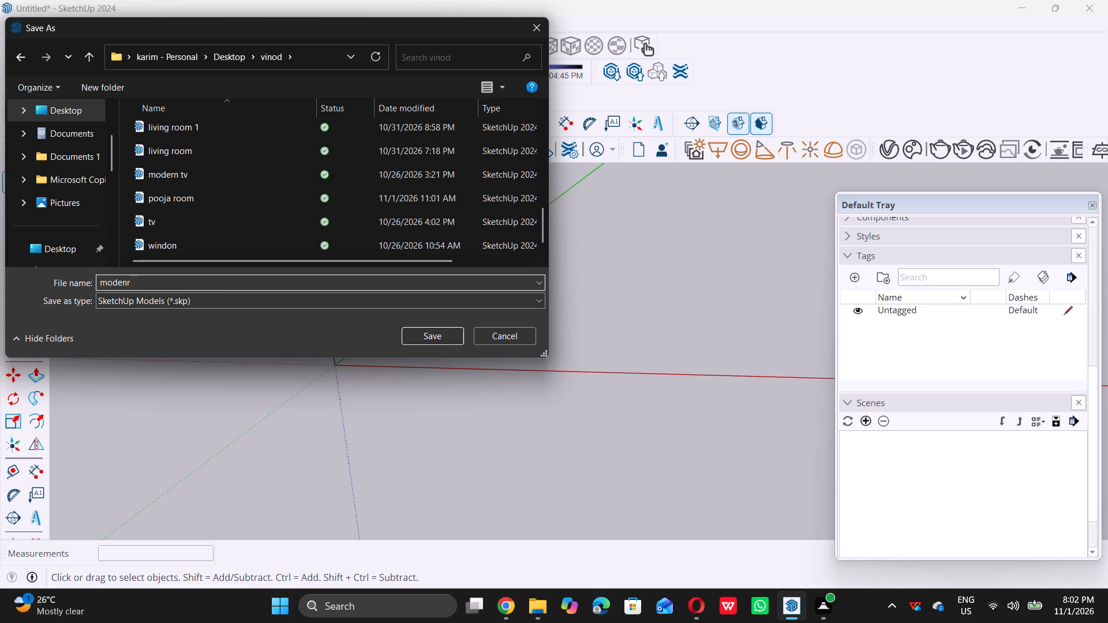
key(BackSpace)
key(BackSpace)
text(rn)
key(space)
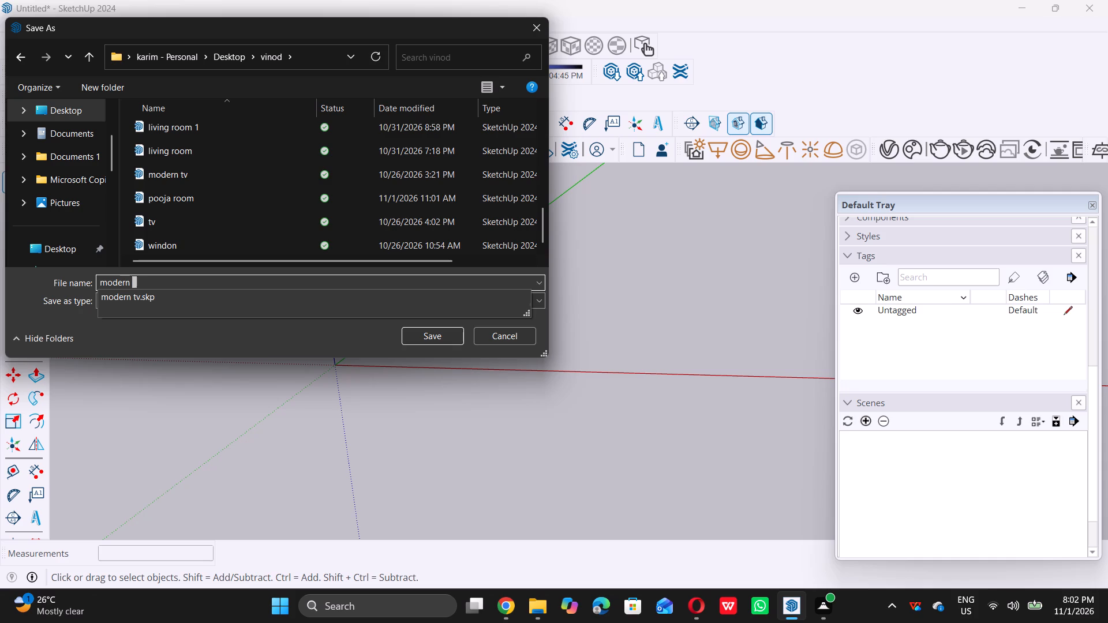
text(tv)
key(space)
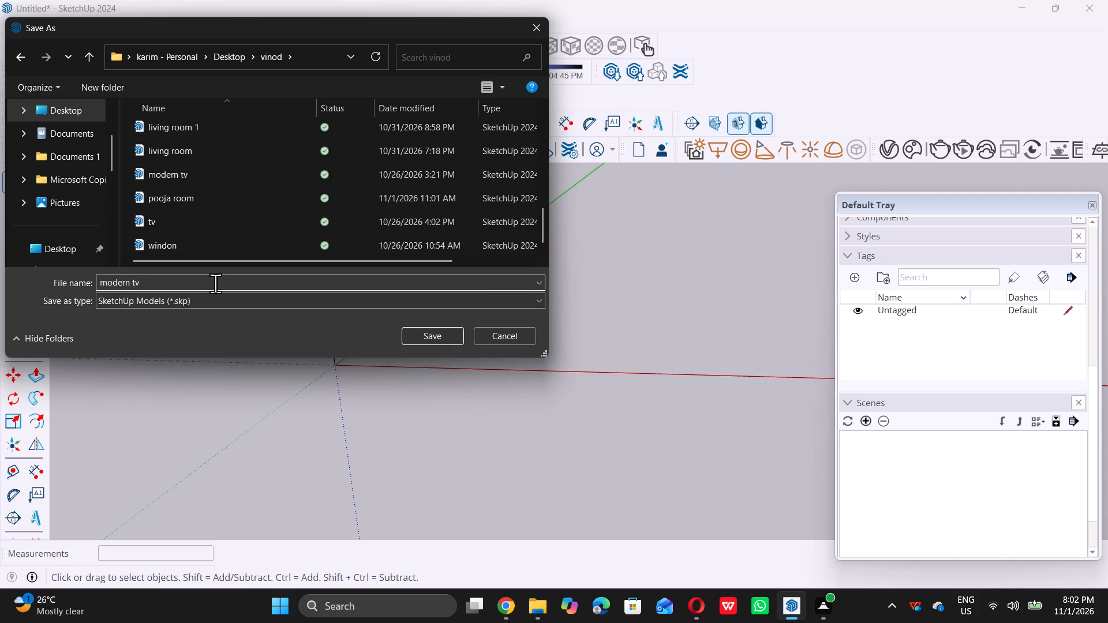
text(one)
click(424, 333)
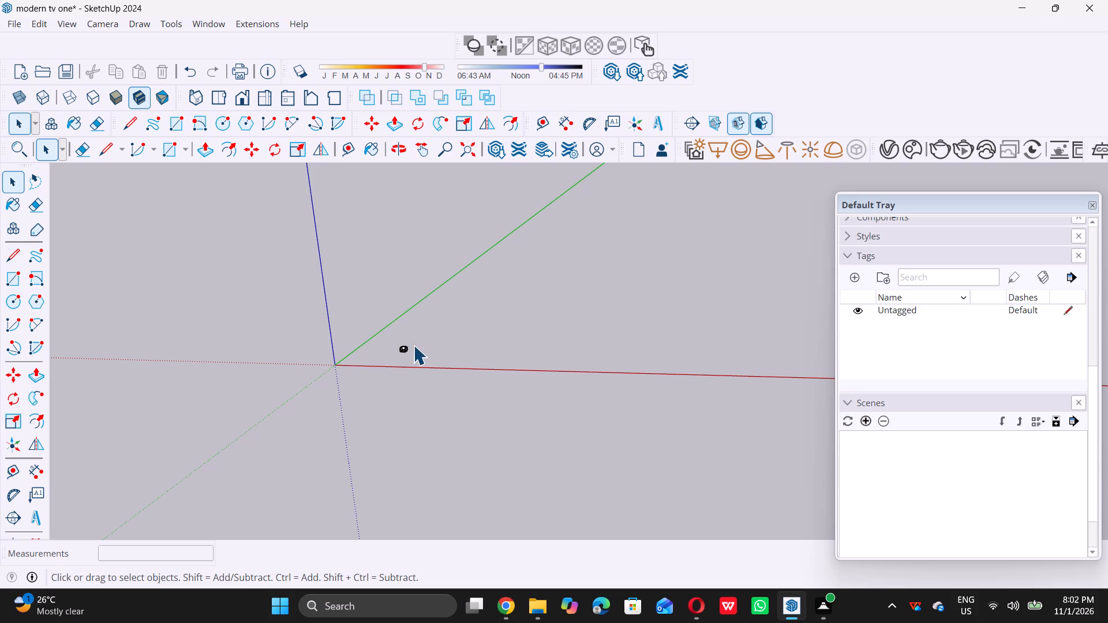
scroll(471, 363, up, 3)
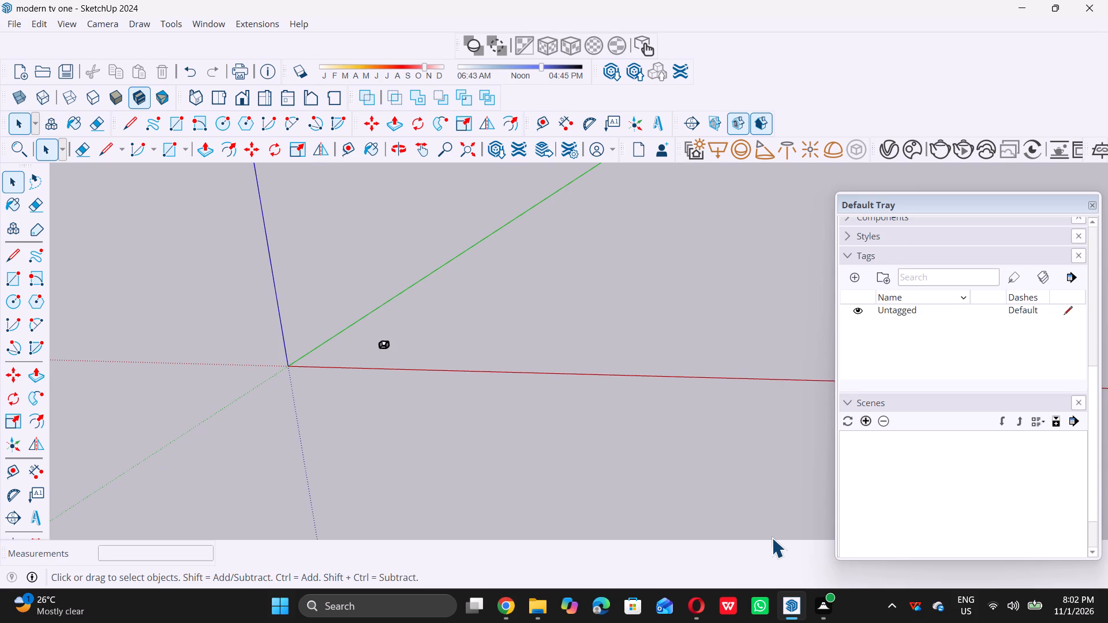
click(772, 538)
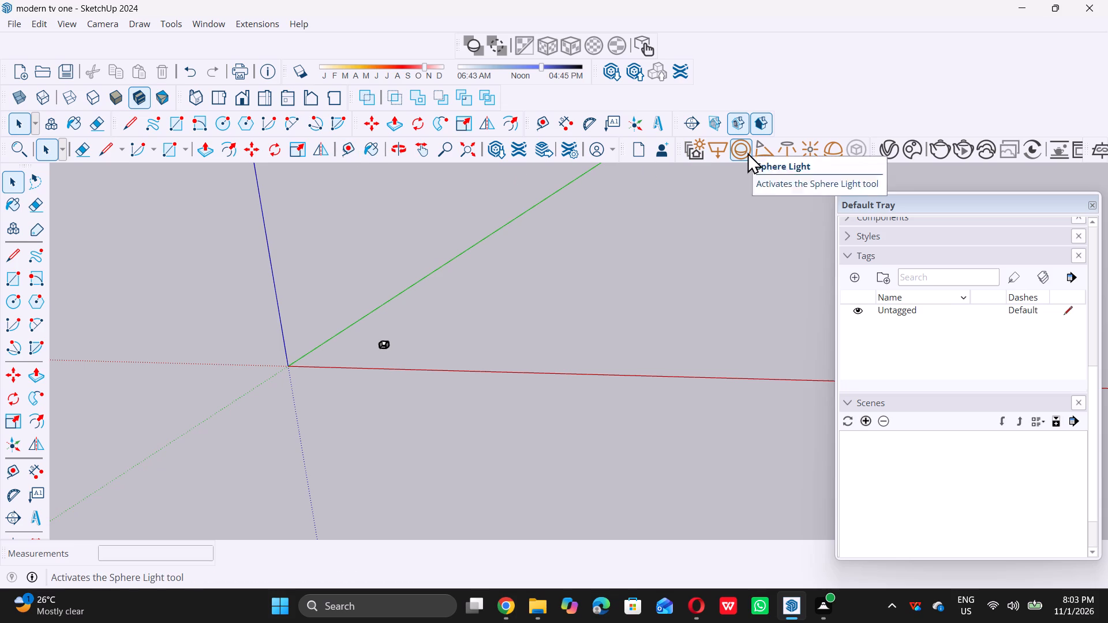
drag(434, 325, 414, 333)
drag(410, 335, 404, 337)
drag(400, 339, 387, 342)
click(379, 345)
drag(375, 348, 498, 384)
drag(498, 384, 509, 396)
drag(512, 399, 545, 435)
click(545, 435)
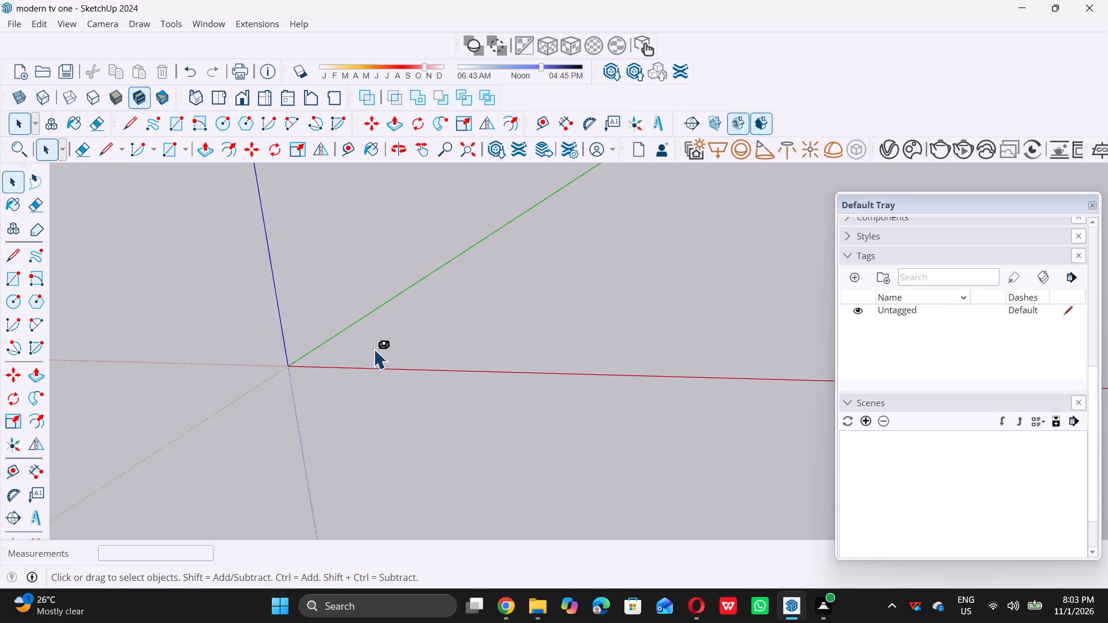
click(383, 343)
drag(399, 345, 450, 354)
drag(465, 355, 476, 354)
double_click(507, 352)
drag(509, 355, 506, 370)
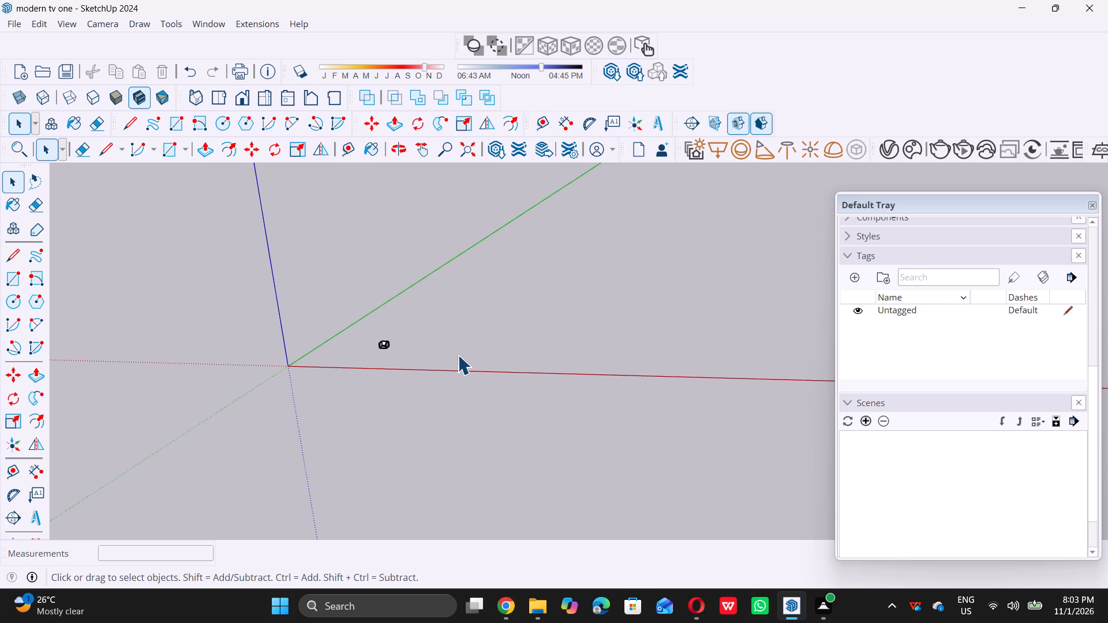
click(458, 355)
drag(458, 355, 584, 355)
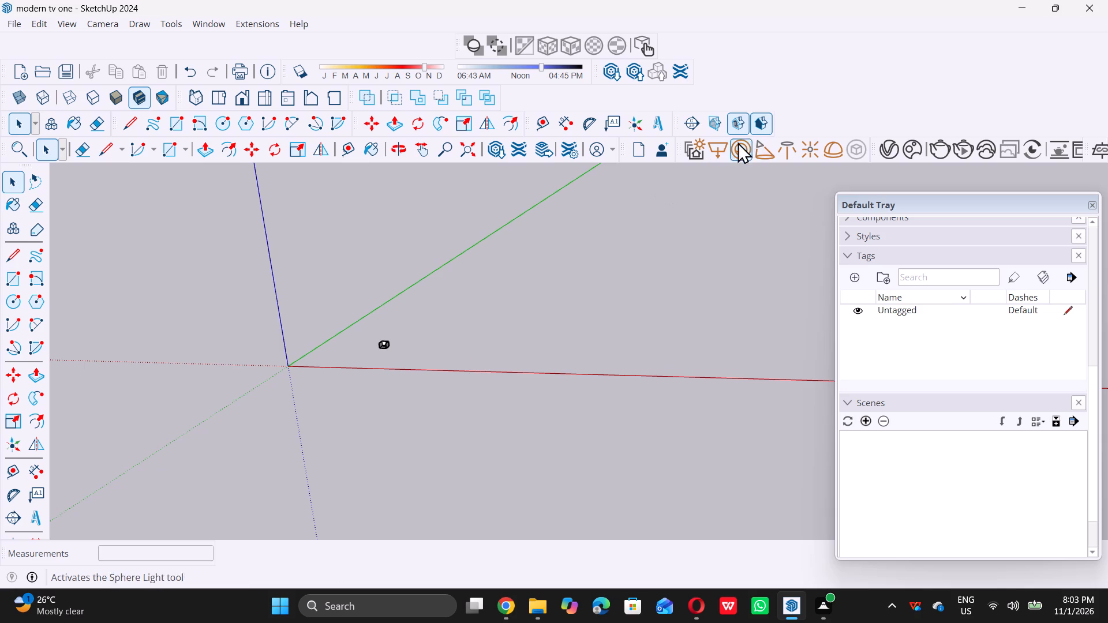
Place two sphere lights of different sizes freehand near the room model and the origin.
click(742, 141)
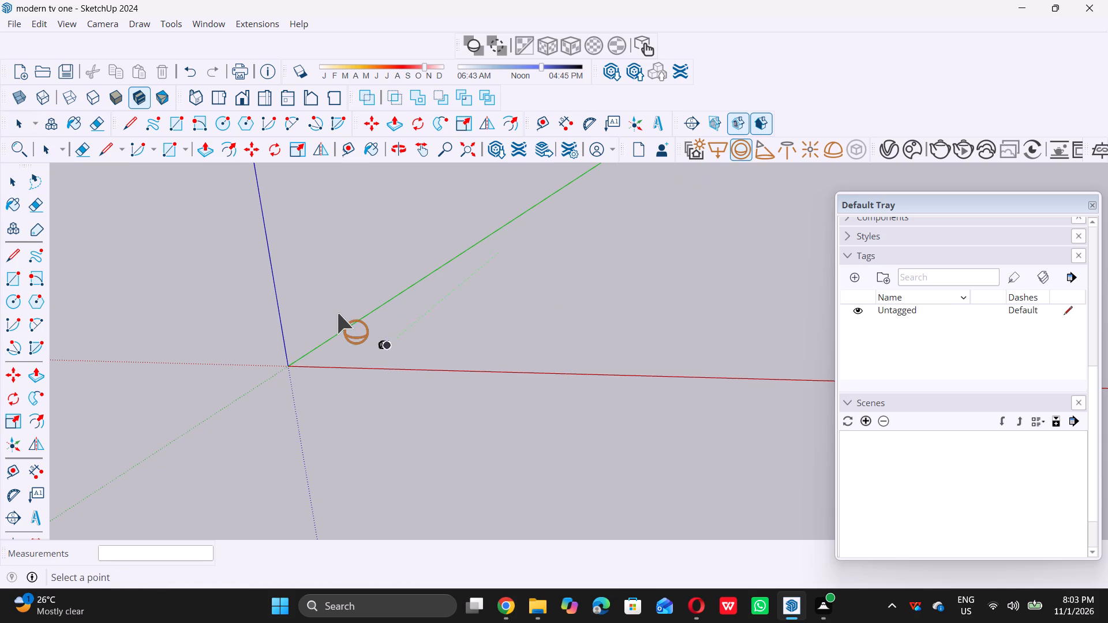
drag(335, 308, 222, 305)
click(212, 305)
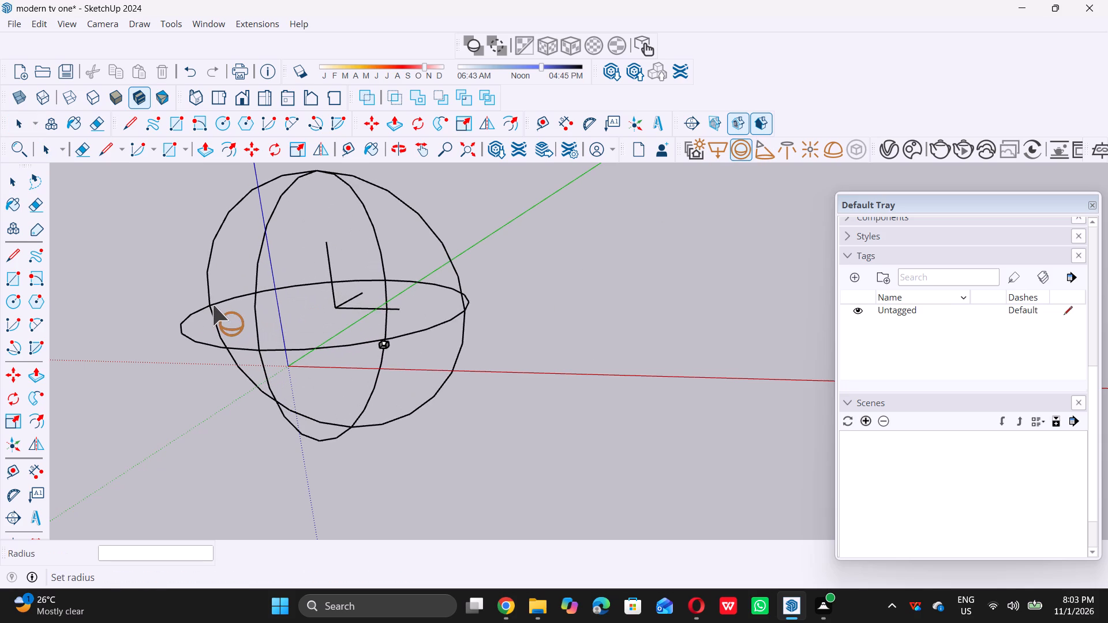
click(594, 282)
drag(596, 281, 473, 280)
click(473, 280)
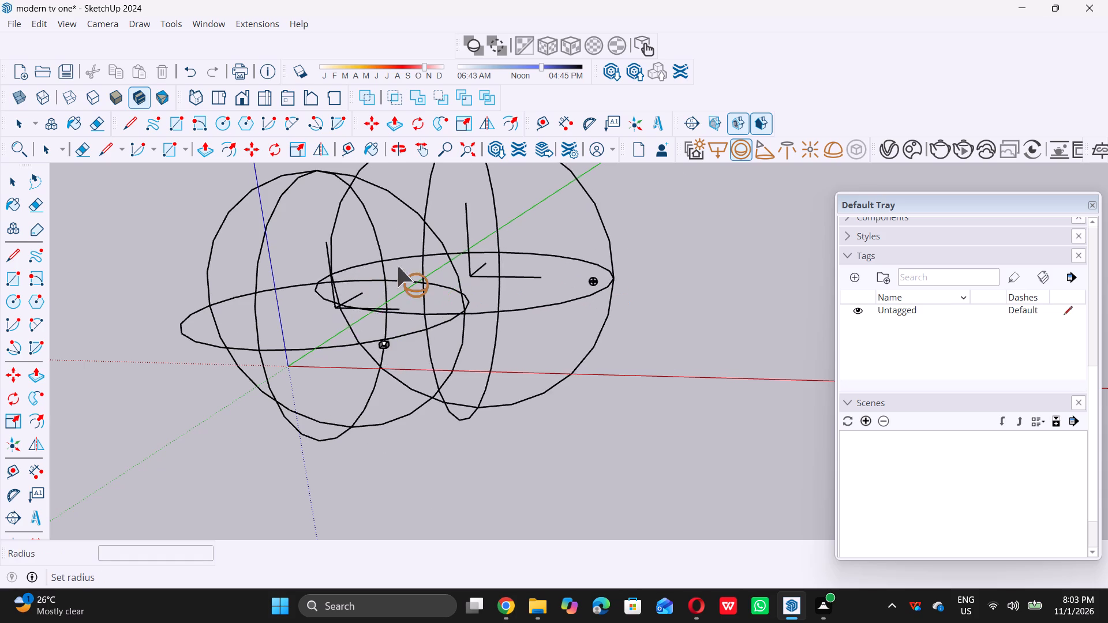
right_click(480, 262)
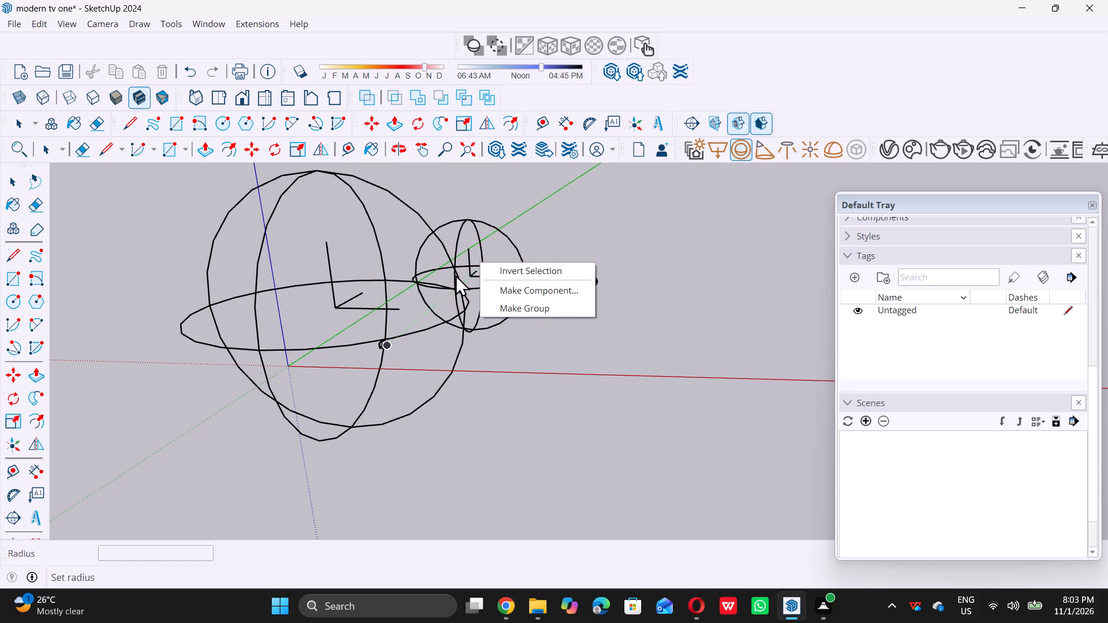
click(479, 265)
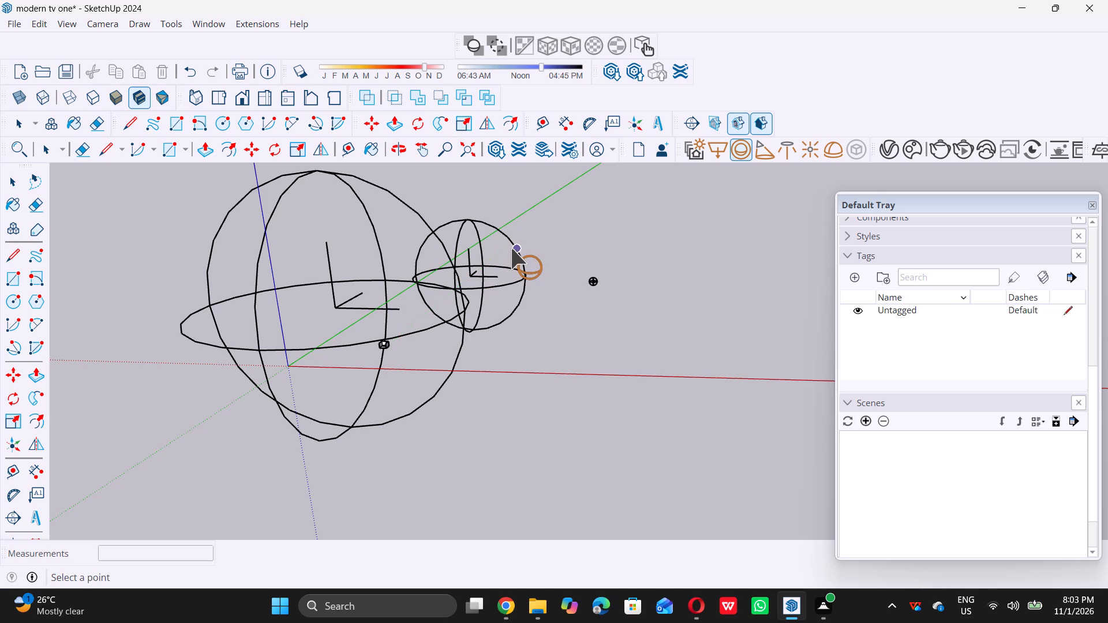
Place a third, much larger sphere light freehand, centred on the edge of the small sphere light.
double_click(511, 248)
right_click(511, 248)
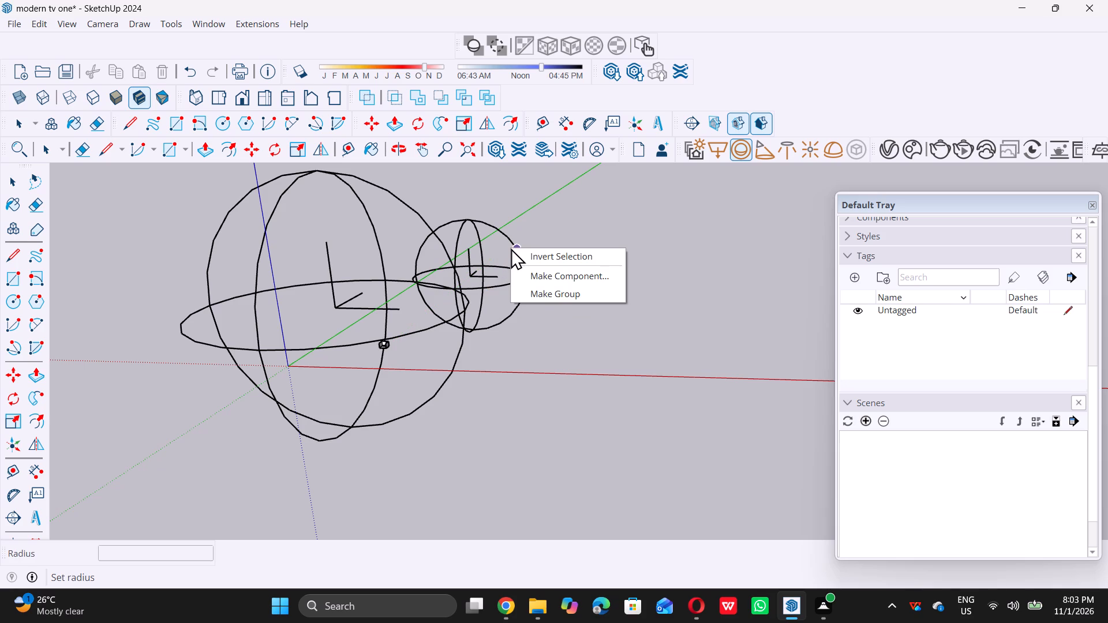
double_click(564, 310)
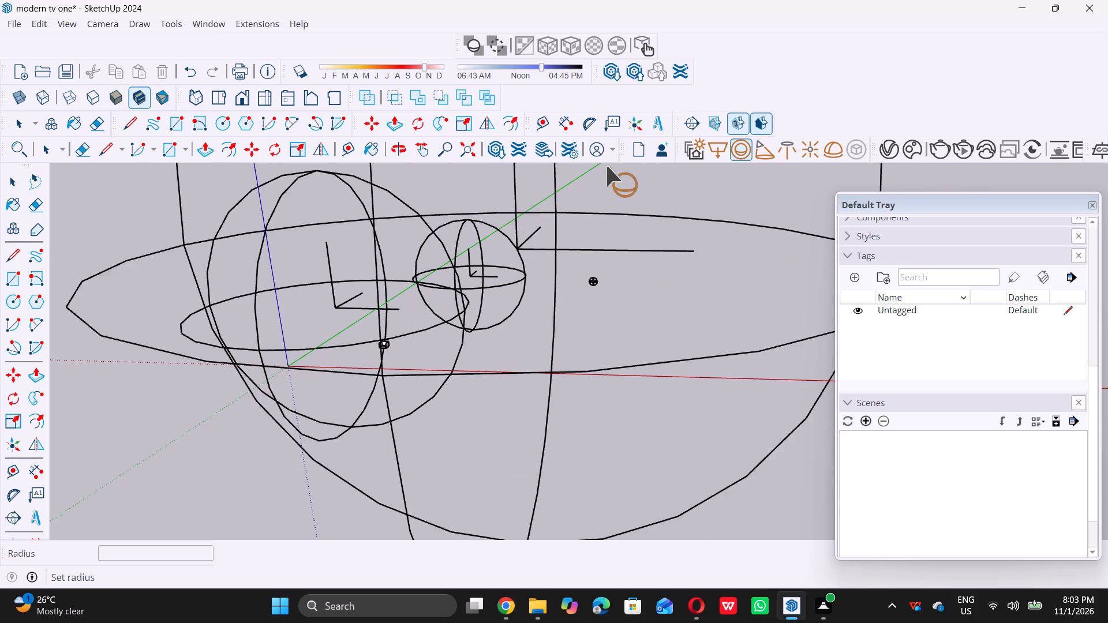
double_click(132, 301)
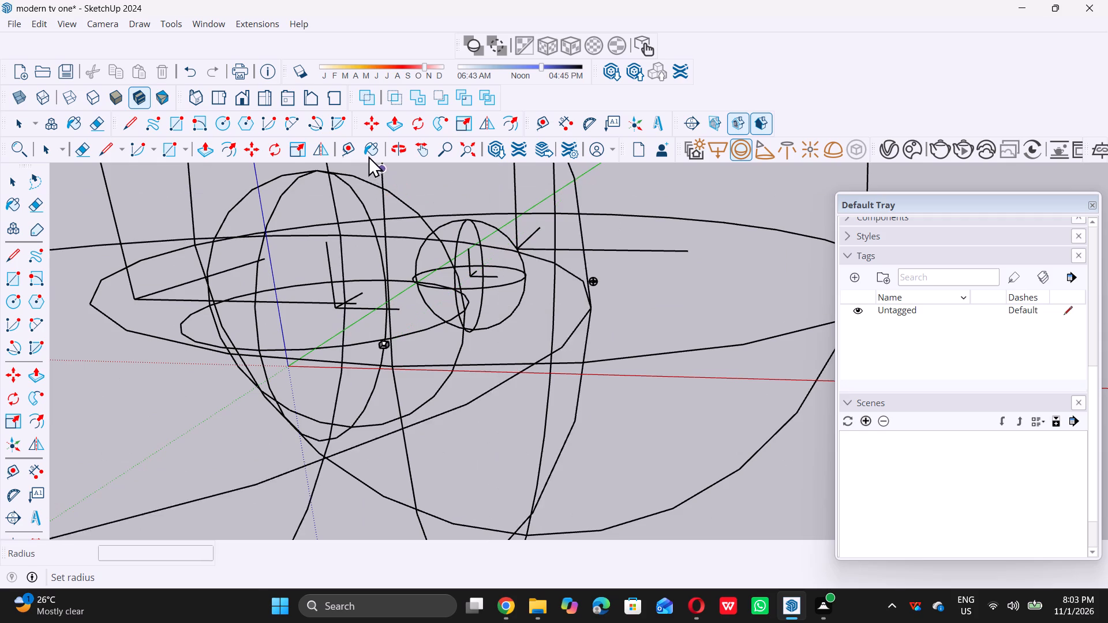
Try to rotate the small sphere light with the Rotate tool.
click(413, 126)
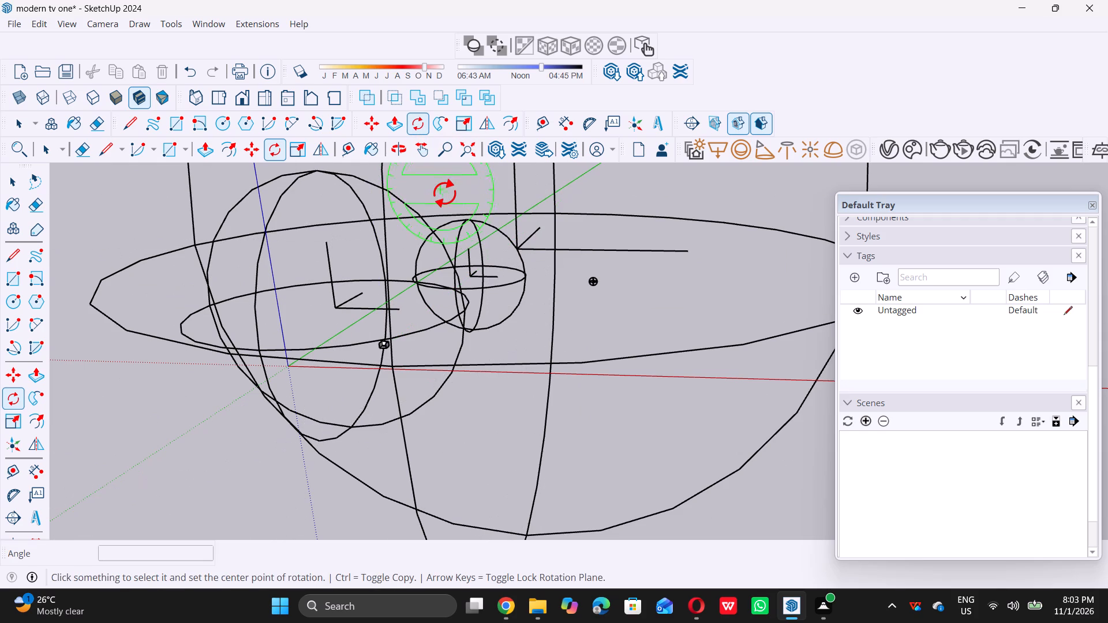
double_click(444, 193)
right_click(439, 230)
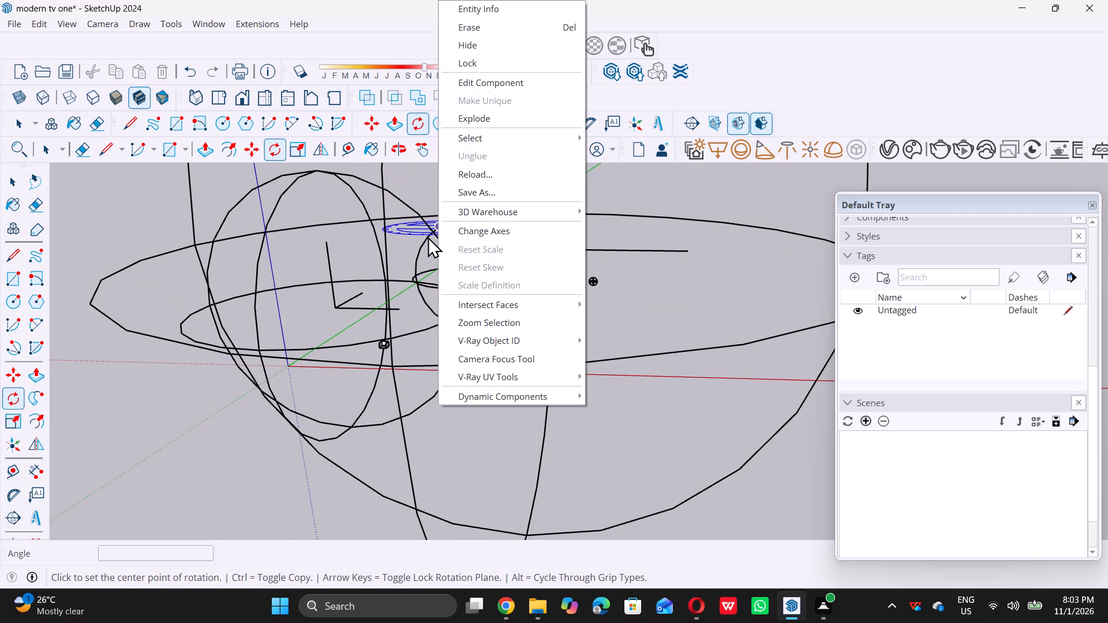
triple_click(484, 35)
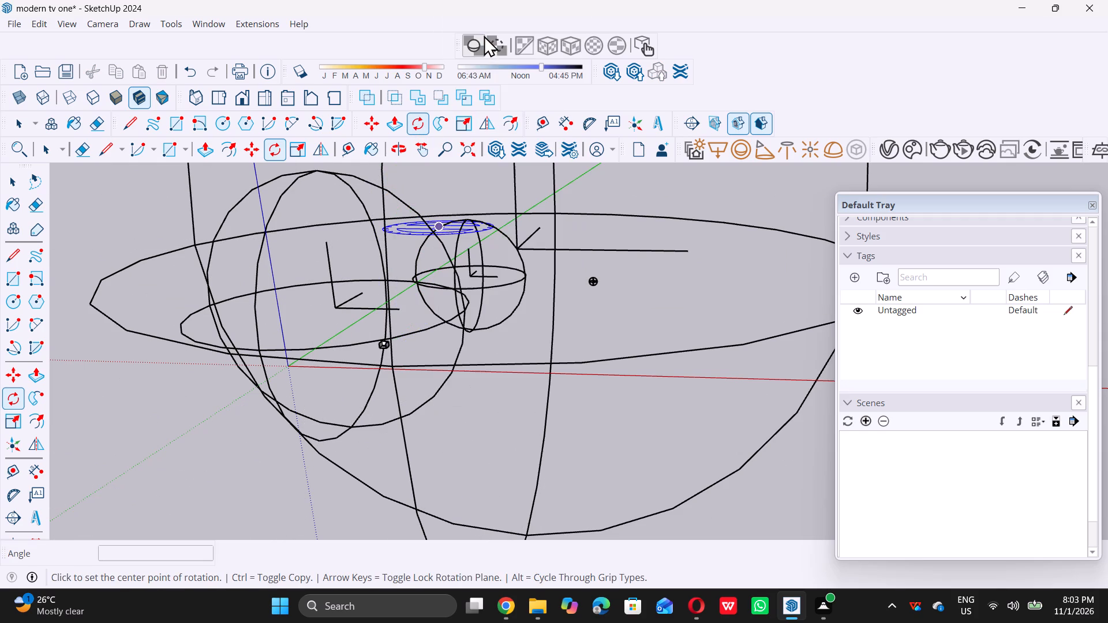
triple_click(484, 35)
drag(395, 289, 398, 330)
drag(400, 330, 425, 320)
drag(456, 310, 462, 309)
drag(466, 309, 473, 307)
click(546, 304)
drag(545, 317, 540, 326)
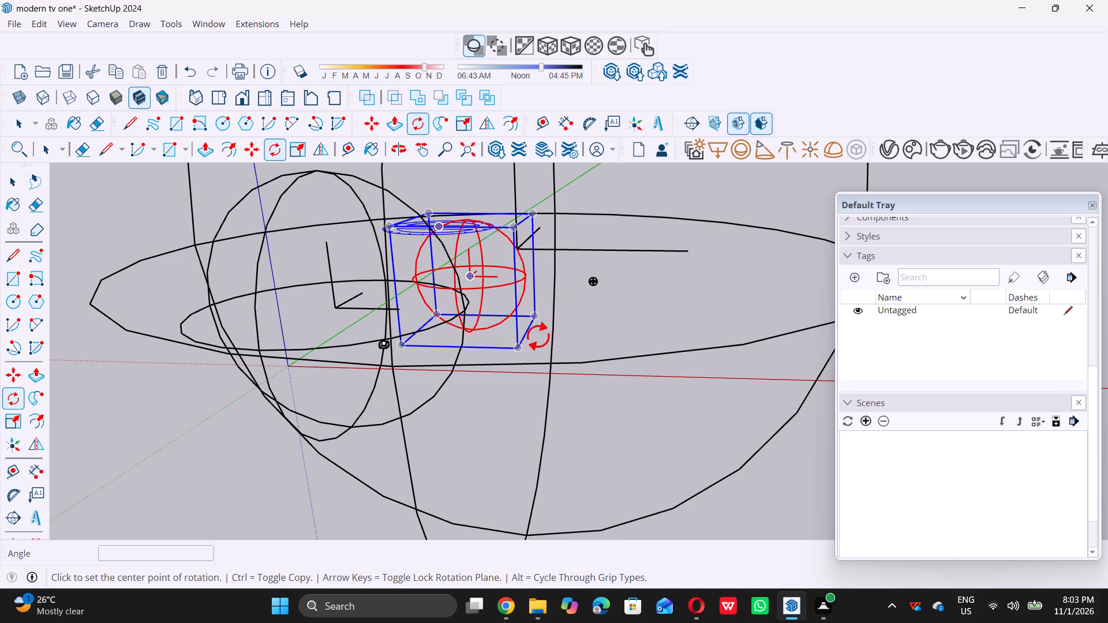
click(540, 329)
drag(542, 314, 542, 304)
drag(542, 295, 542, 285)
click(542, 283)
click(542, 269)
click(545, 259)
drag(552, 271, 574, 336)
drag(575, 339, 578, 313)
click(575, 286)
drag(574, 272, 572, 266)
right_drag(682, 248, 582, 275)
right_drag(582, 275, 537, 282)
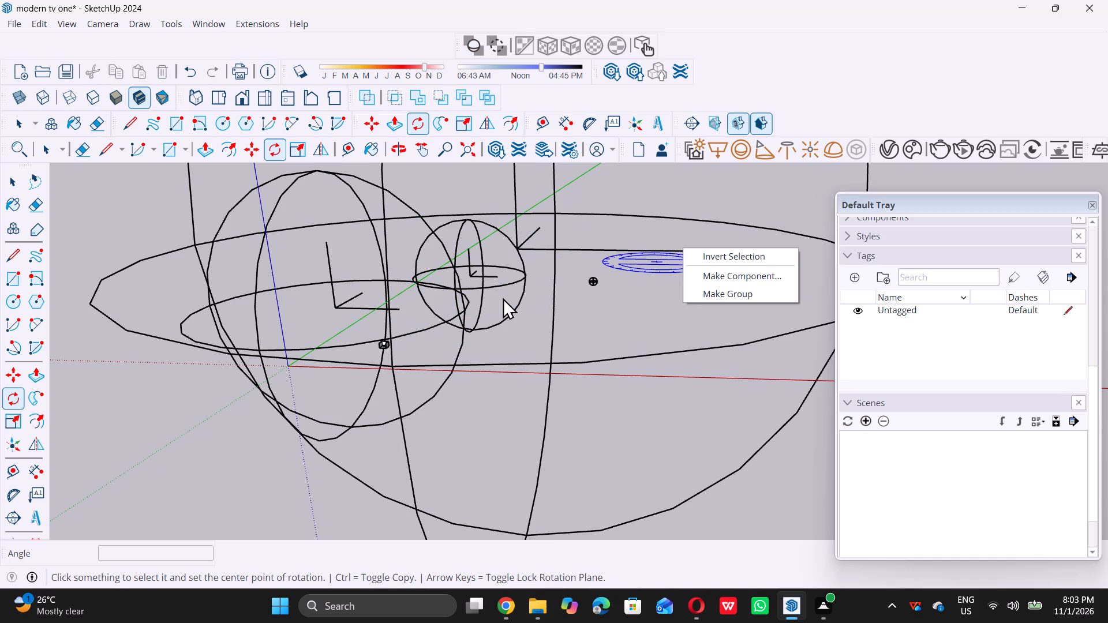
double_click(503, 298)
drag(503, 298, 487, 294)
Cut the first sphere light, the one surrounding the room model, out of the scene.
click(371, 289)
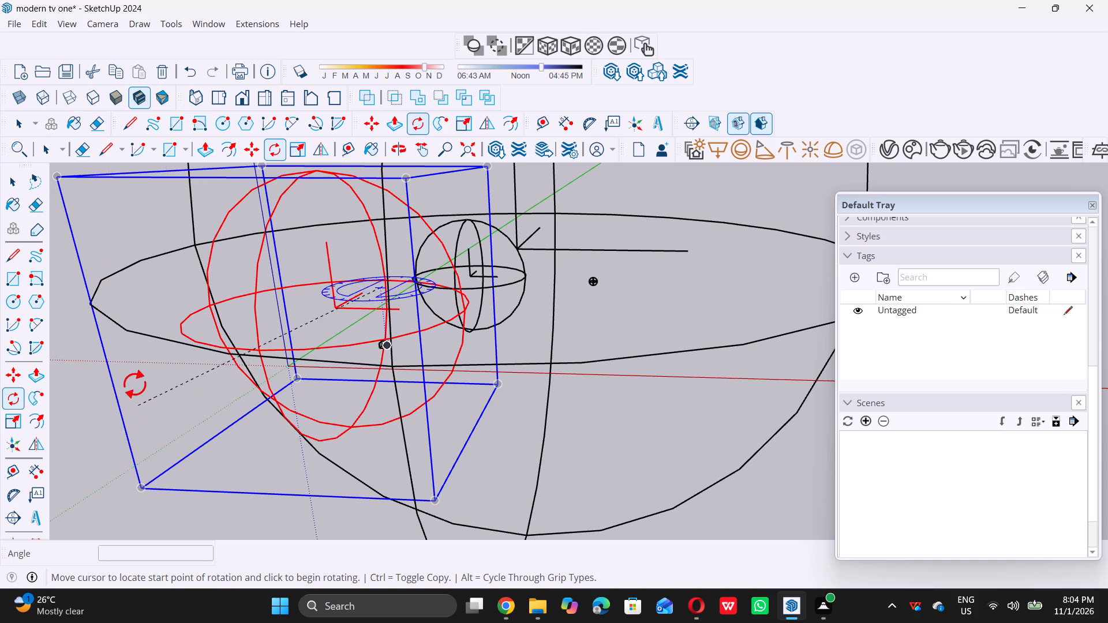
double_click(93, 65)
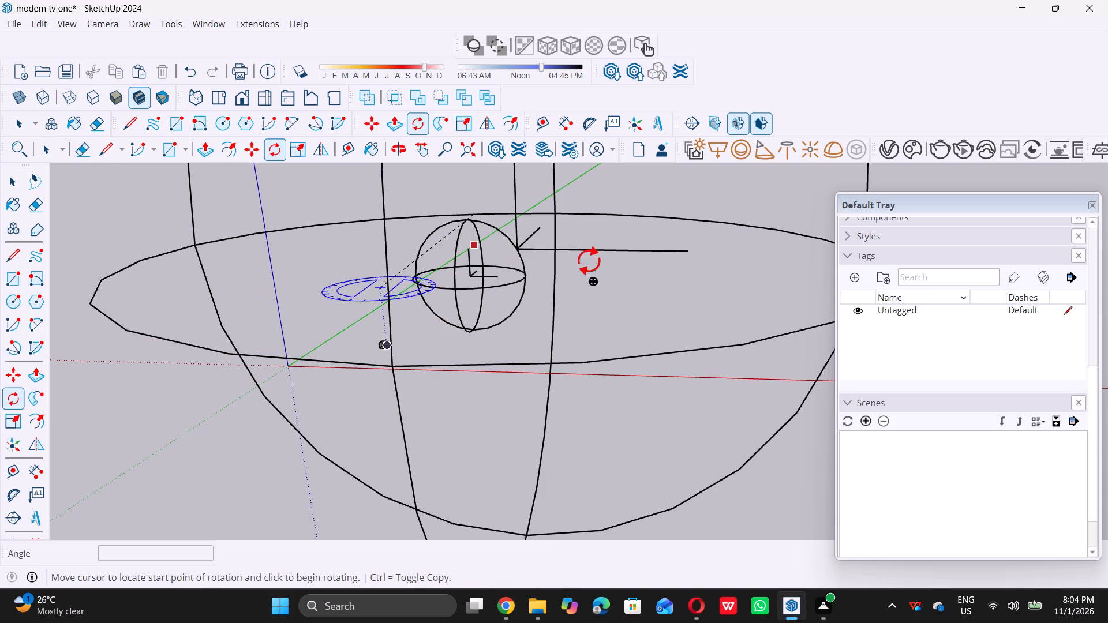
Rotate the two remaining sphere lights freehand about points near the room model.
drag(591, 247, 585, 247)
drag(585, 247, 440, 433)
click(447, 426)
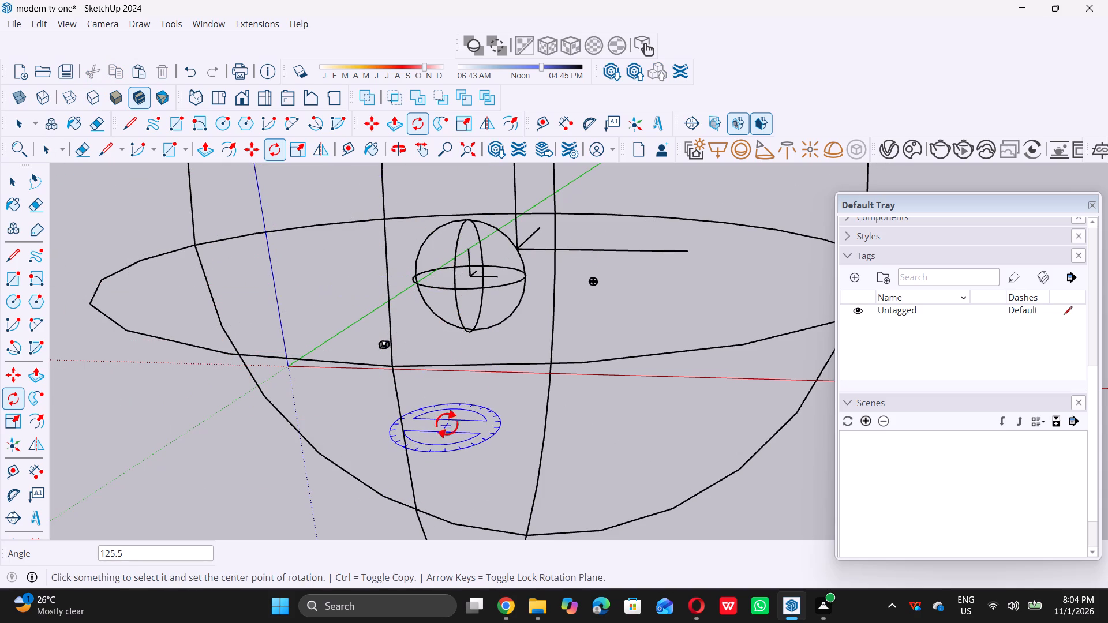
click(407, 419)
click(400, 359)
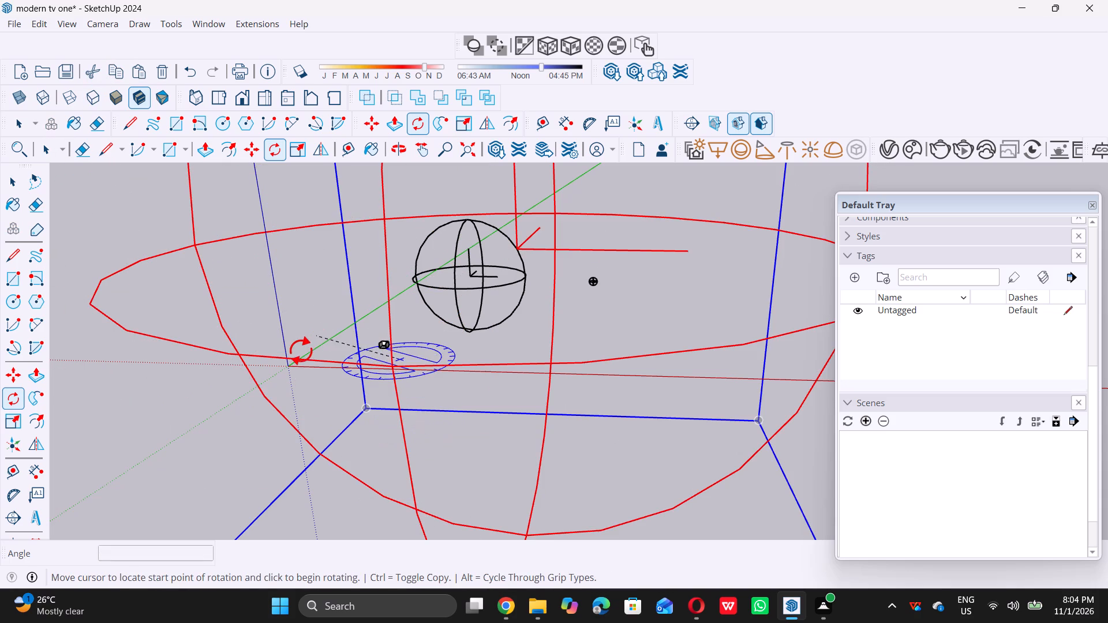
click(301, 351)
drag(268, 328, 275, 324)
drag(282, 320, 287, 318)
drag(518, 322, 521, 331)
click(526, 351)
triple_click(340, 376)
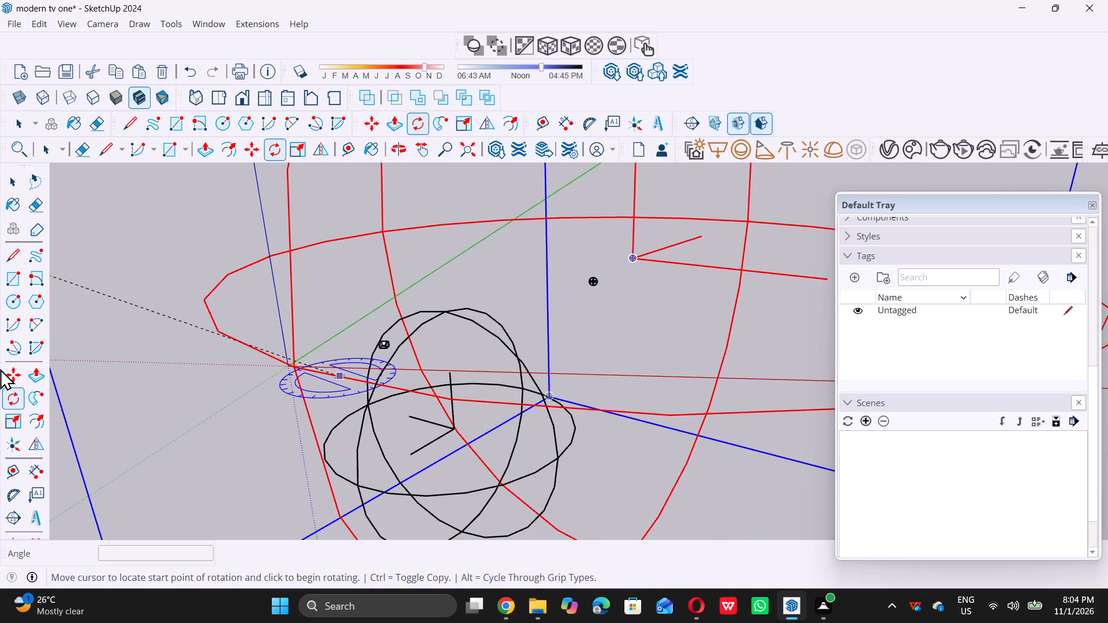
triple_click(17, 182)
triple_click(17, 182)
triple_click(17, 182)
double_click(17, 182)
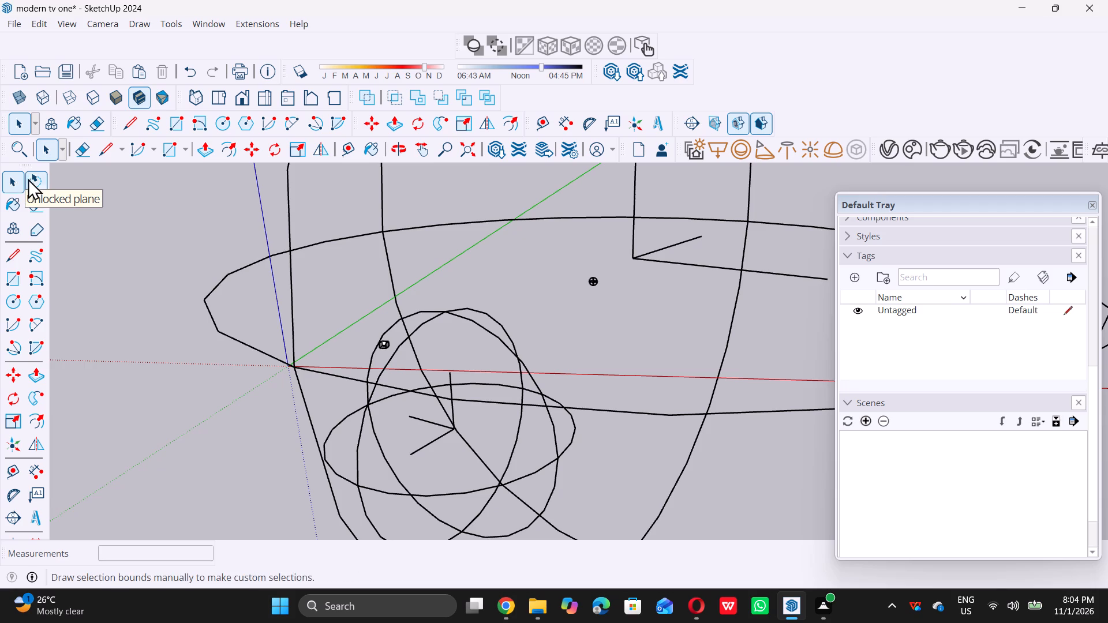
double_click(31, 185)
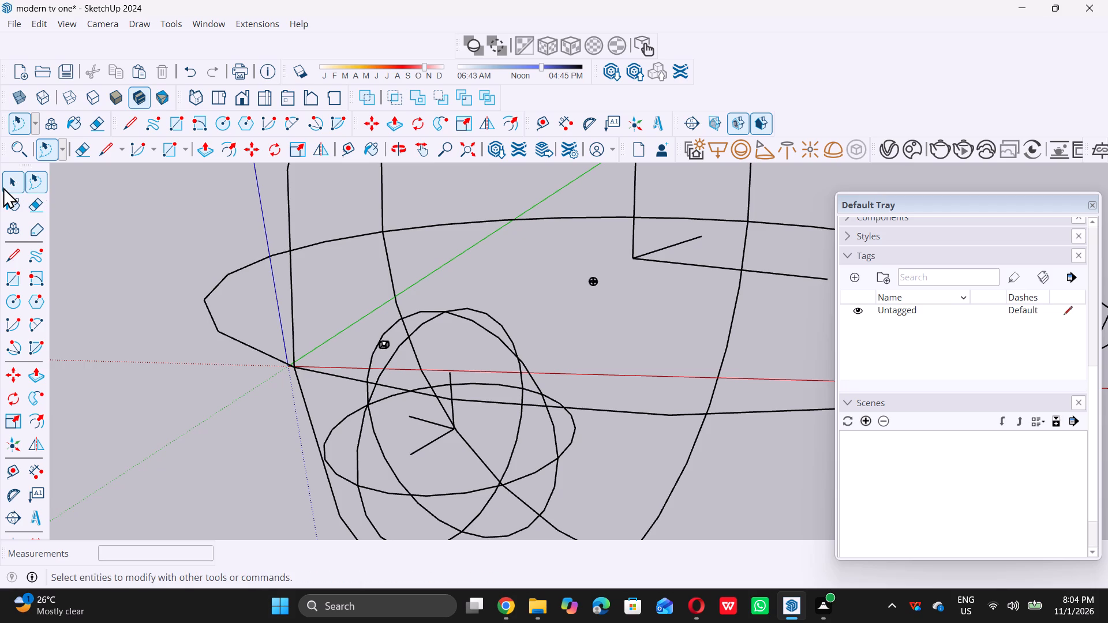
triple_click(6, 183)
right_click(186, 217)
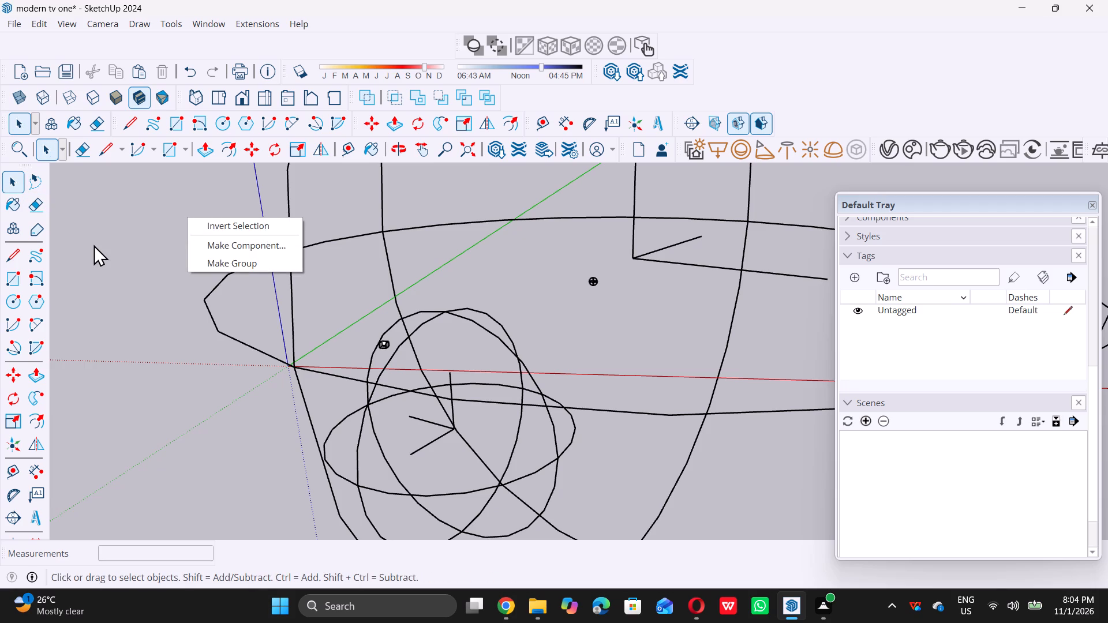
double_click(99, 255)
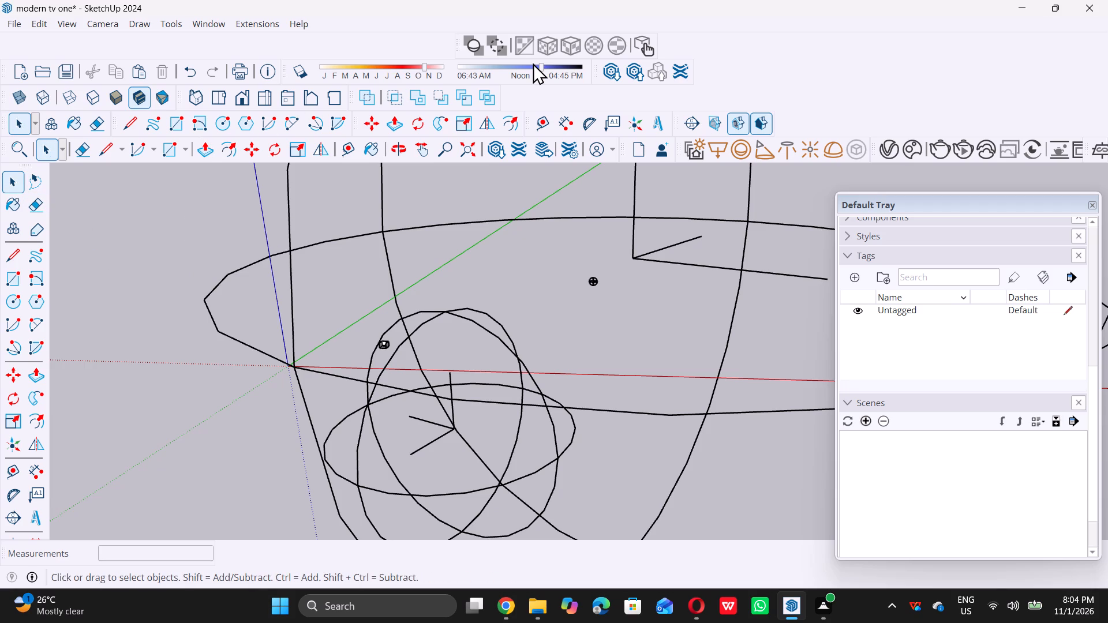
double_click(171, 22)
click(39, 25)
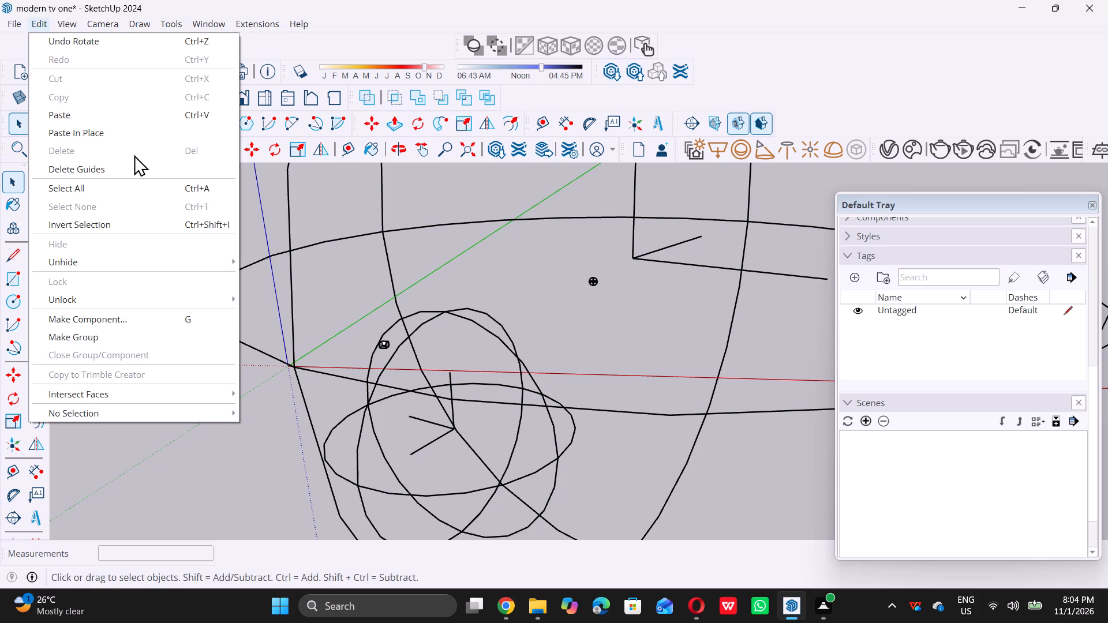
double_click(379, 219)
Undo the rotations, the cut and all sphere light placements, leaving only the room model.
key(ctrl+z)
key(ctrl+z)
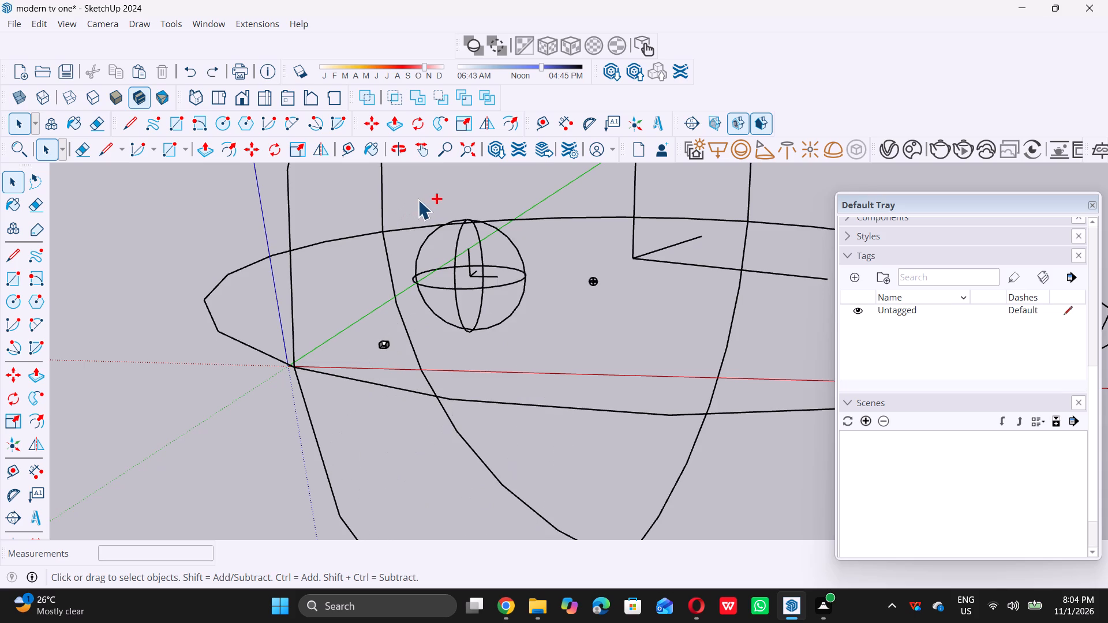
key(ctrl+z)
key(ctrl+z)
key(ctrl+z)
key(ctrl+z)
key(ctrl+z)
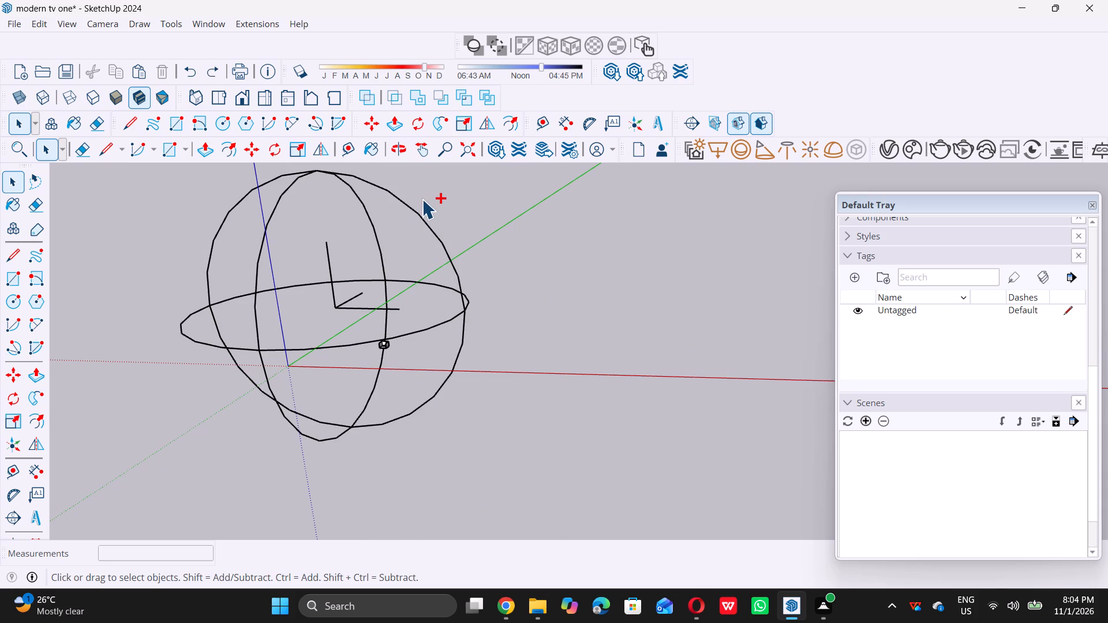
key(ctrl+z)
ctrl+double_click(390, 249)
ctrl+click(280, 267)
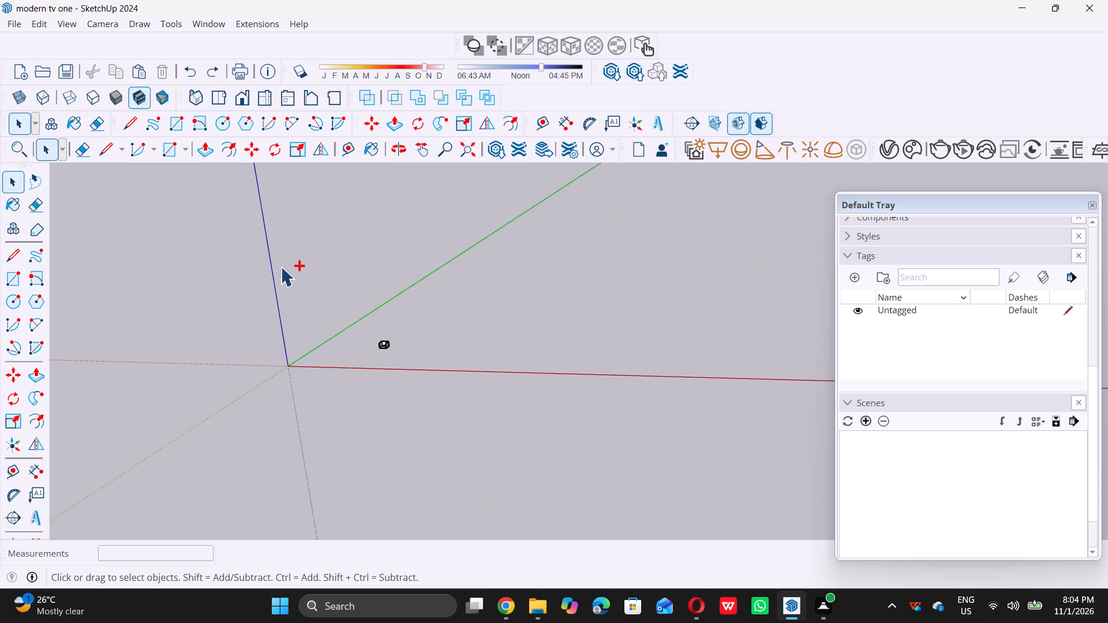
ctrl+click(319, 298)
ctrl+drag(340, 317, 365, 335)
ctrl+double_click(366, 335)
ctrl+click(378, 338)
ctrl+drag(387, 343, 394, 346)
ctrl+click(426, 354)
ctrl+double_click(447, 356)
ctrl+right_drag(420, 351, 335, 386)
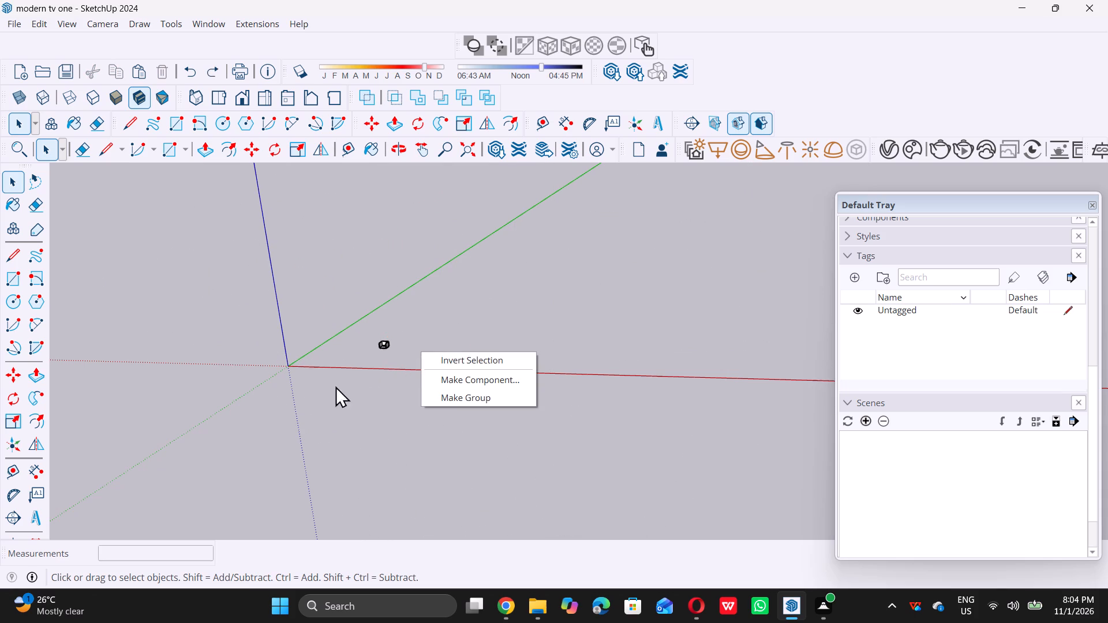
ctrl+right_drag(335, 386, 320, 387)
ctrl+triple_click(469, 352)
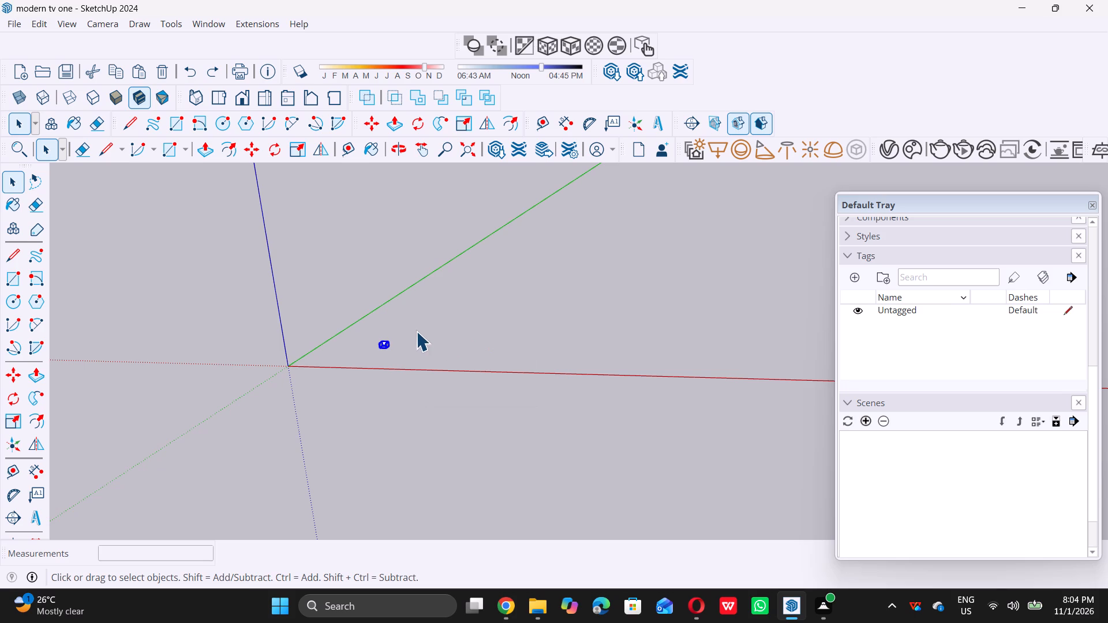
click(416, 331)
Draw two large overlapping circles around the room model and a smaller one beside it with a radius of about 83' 5 7/8".
drag(160, 242, 3, 273)
drag(3, 294, 7, 301)
drag(9, 305, 279, 320)
drag(340, 306, 368, 297)
drag(484, 235, 461, 215)
drag(455, 213, 402, 309)
double_click(403, 313)
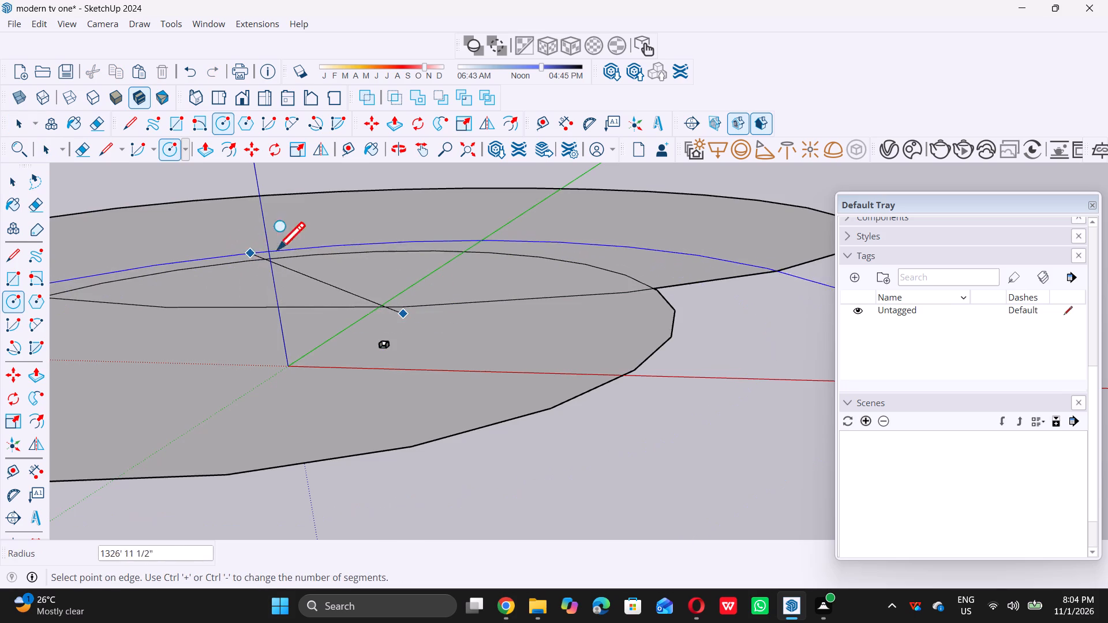
click(435, 322)
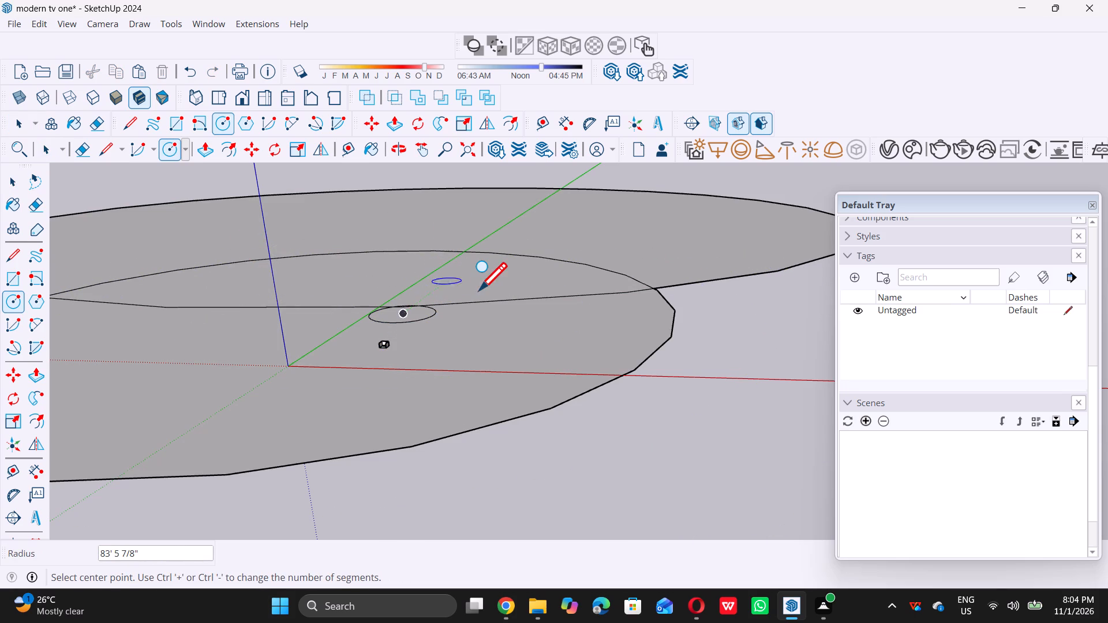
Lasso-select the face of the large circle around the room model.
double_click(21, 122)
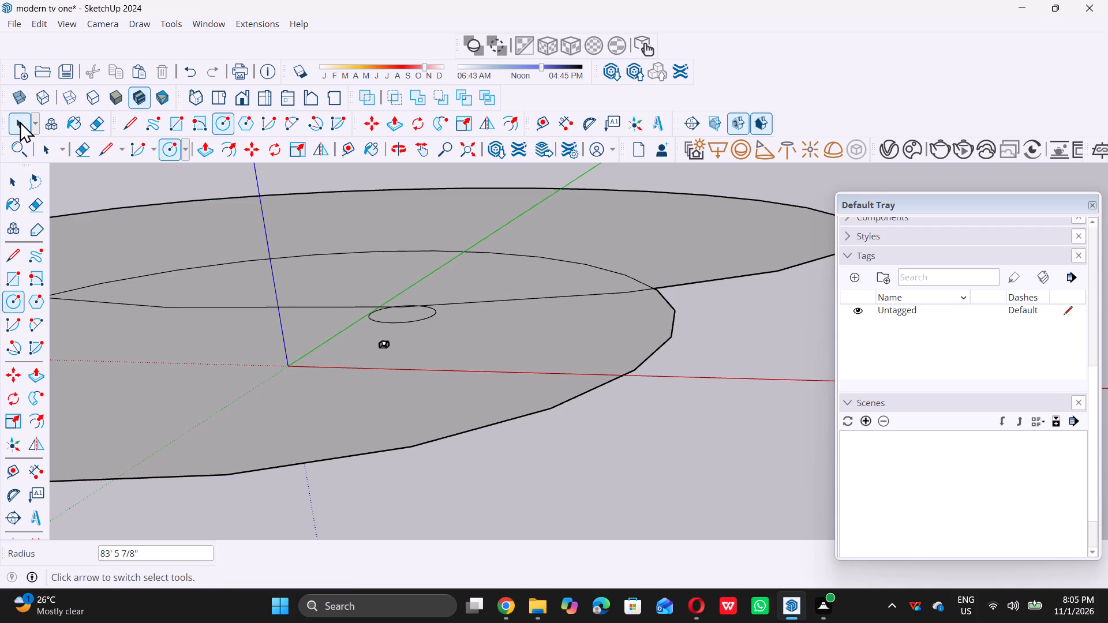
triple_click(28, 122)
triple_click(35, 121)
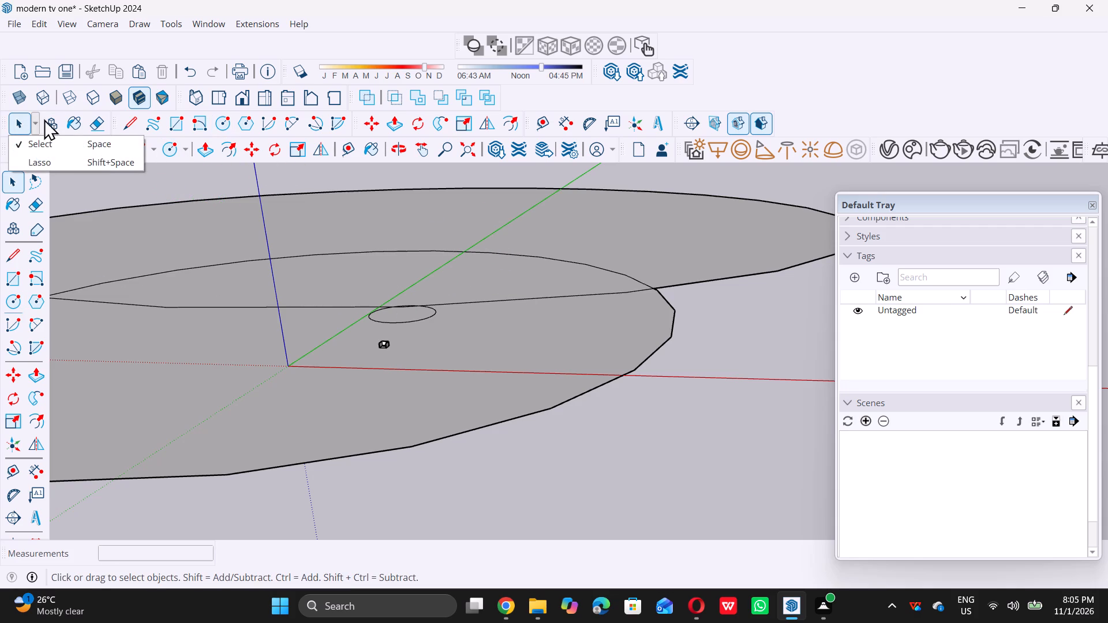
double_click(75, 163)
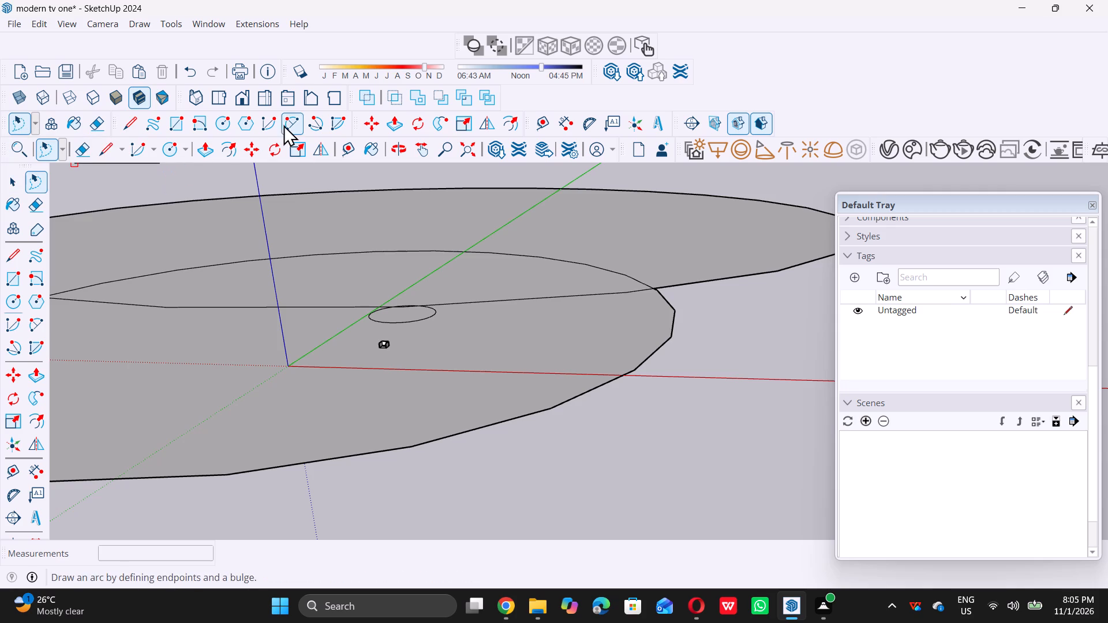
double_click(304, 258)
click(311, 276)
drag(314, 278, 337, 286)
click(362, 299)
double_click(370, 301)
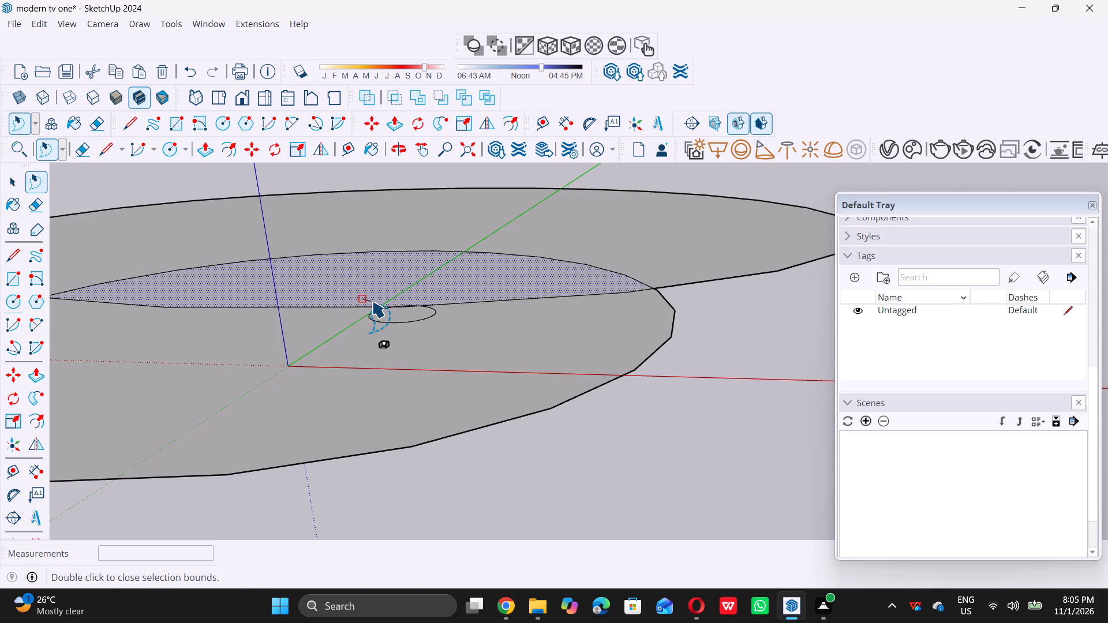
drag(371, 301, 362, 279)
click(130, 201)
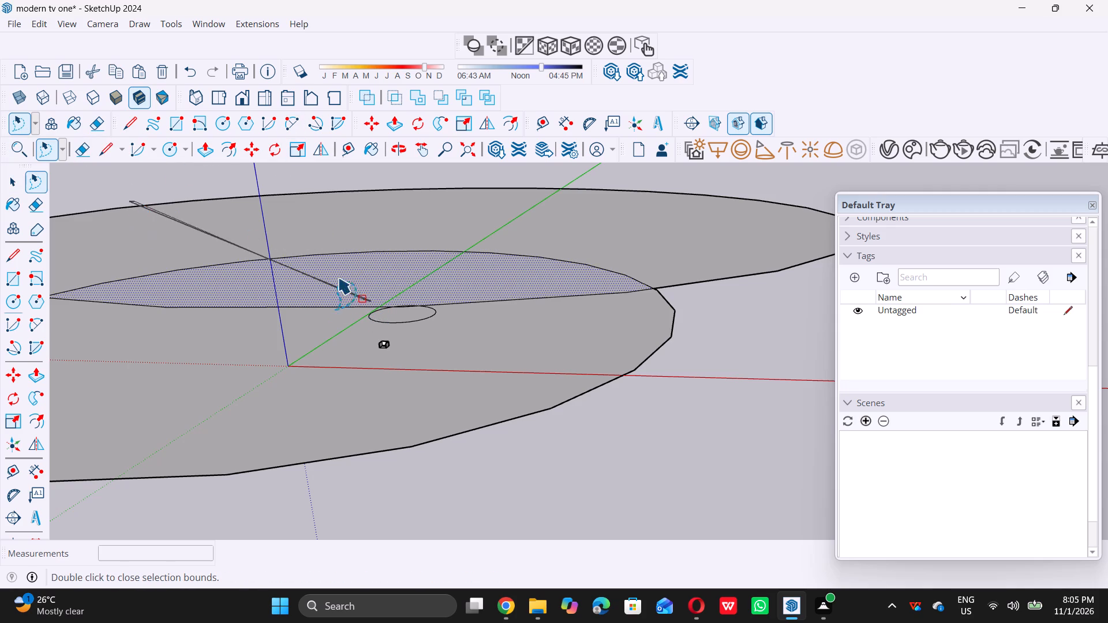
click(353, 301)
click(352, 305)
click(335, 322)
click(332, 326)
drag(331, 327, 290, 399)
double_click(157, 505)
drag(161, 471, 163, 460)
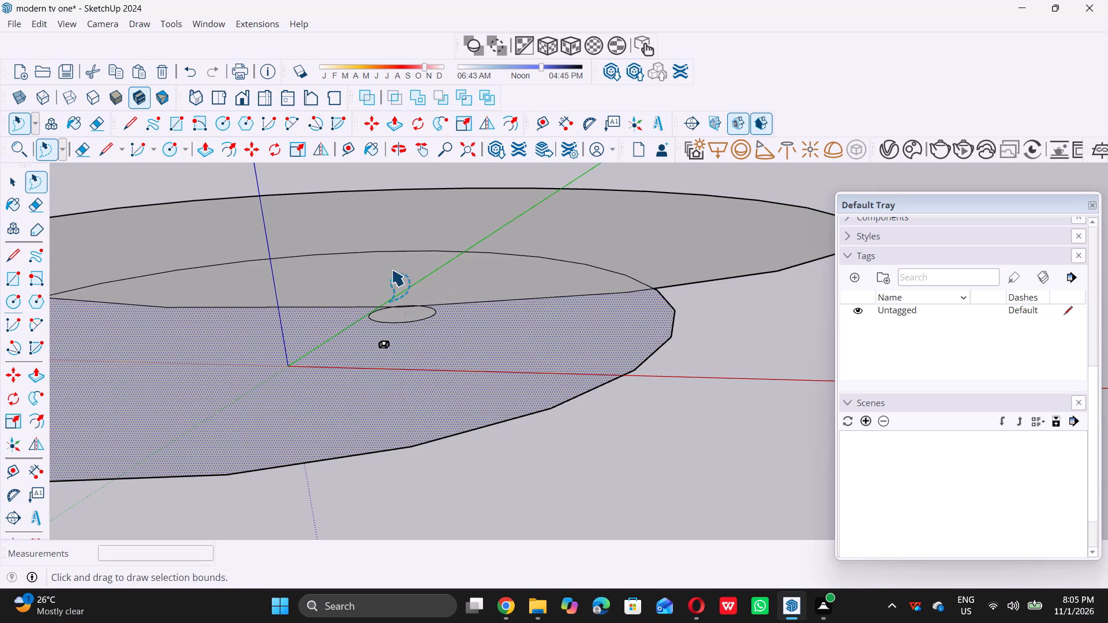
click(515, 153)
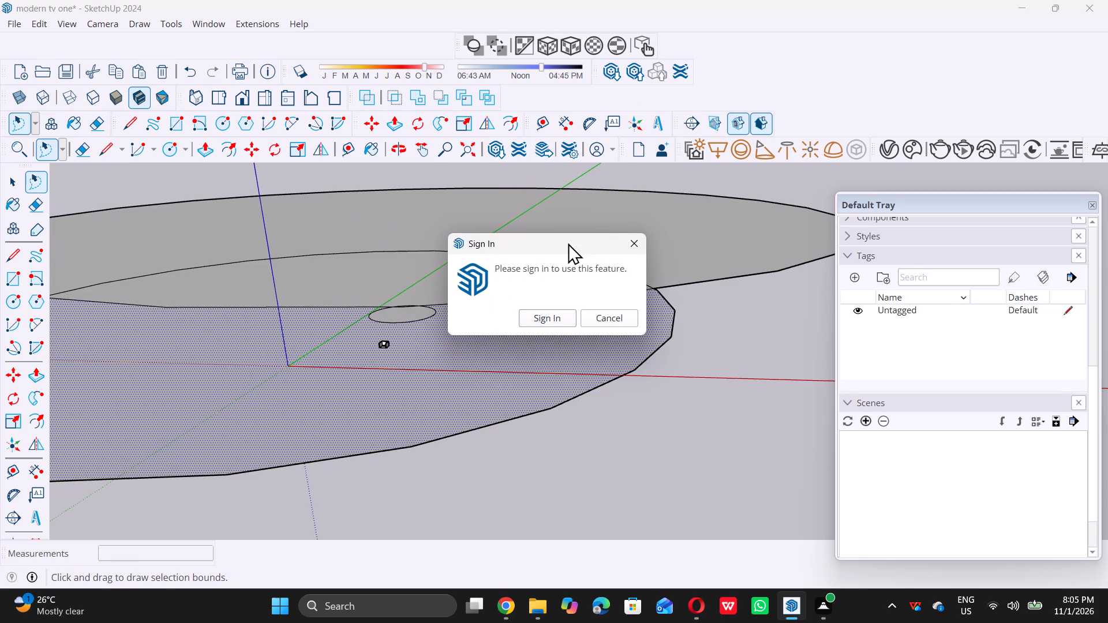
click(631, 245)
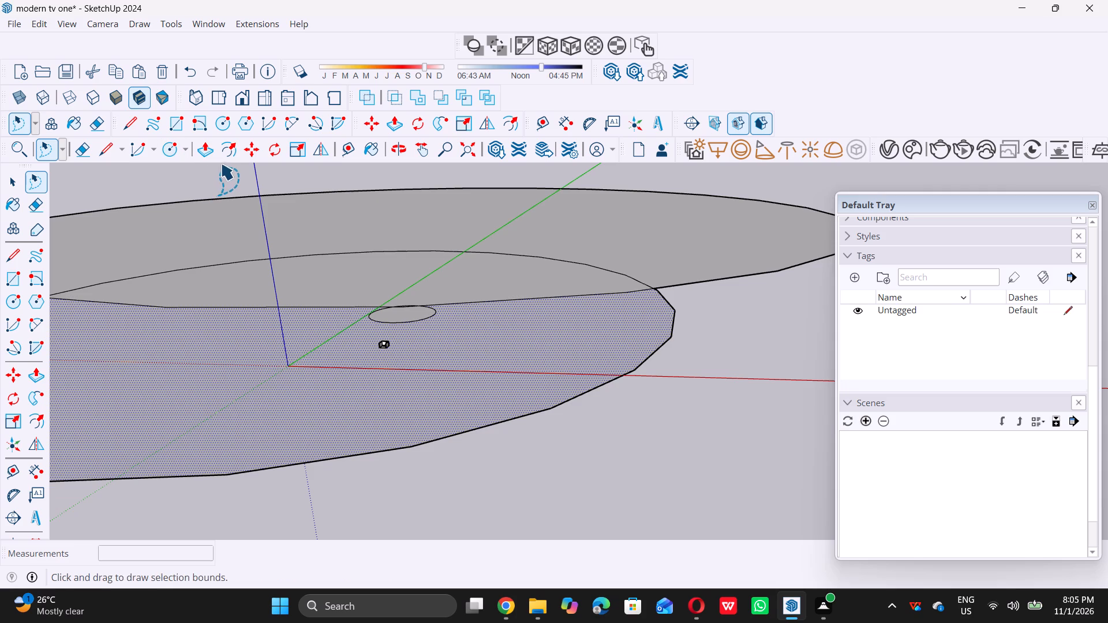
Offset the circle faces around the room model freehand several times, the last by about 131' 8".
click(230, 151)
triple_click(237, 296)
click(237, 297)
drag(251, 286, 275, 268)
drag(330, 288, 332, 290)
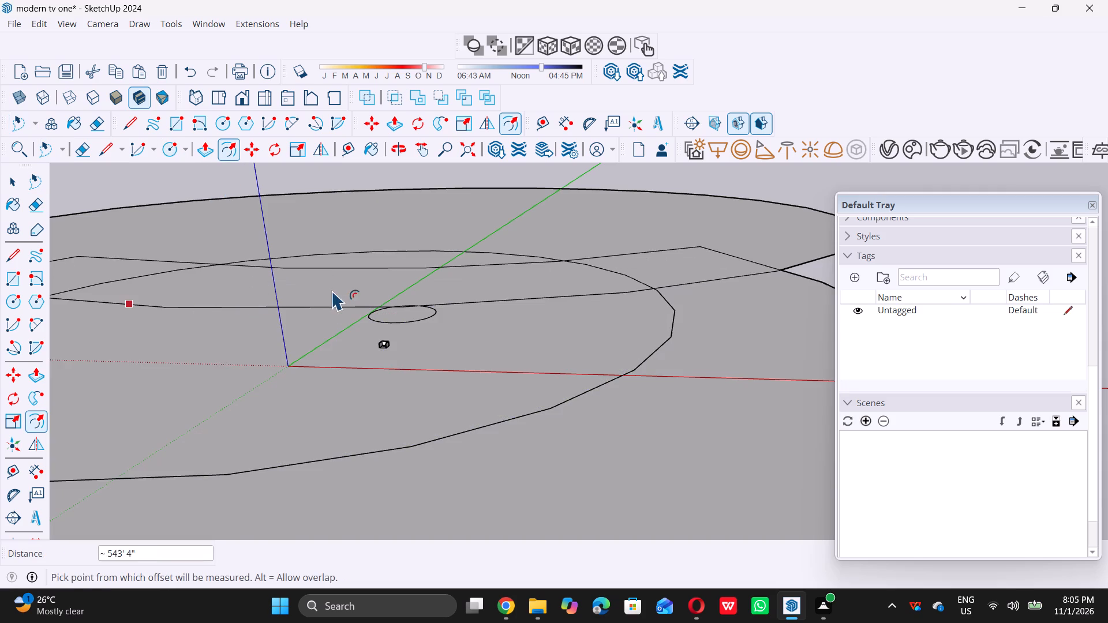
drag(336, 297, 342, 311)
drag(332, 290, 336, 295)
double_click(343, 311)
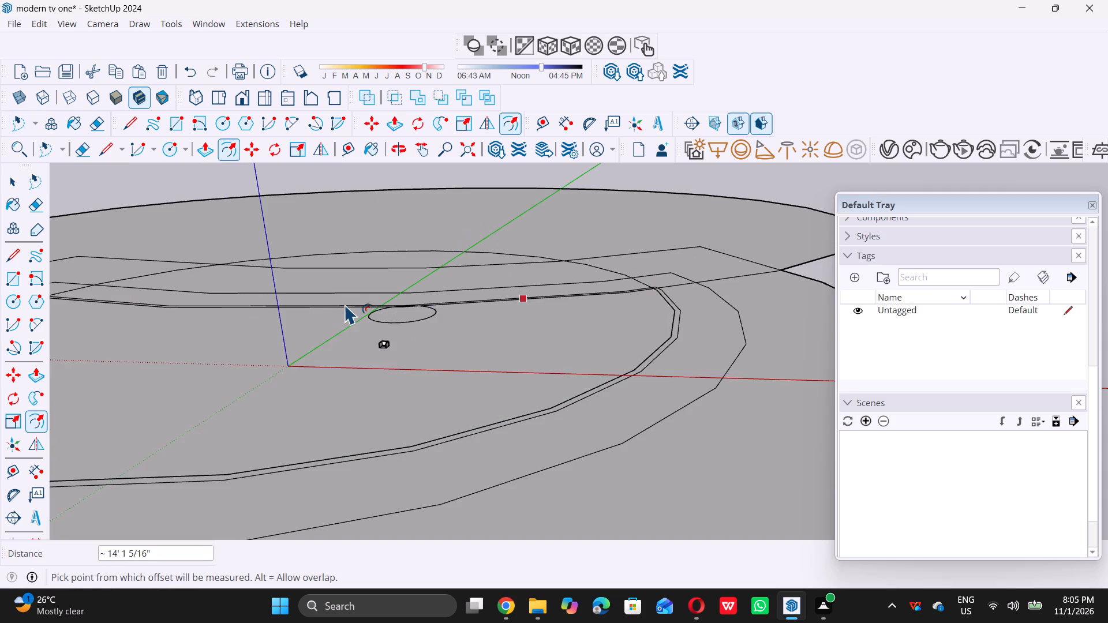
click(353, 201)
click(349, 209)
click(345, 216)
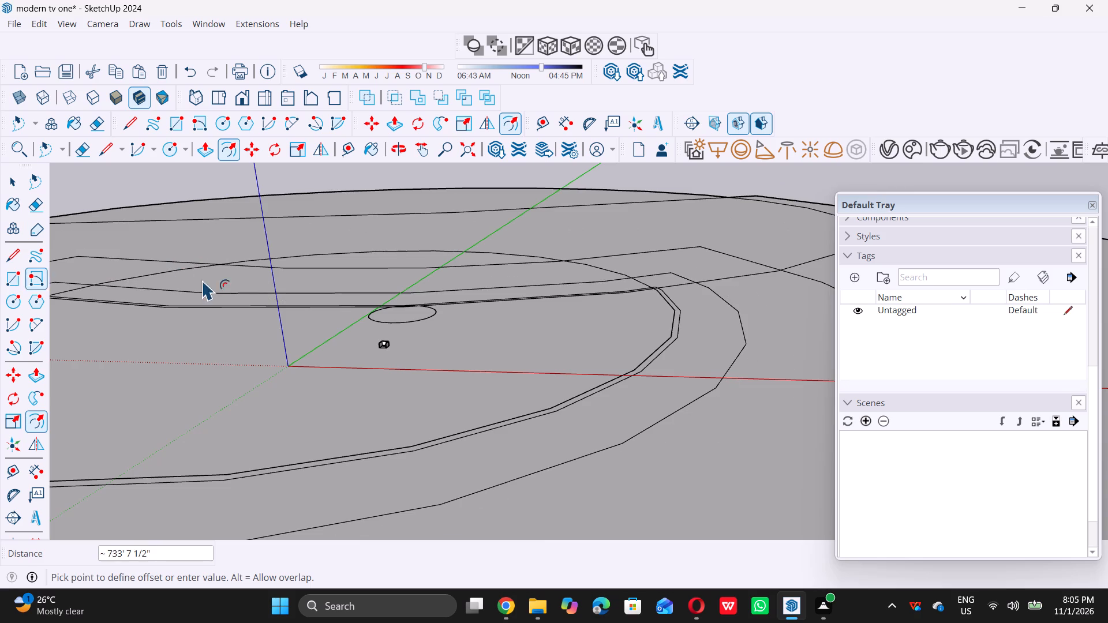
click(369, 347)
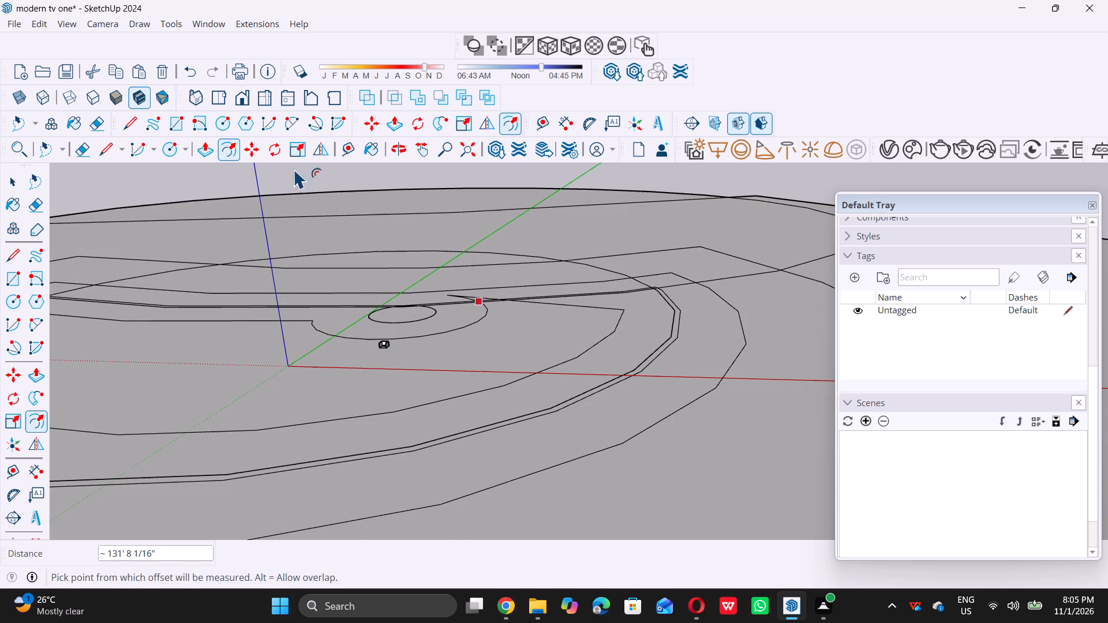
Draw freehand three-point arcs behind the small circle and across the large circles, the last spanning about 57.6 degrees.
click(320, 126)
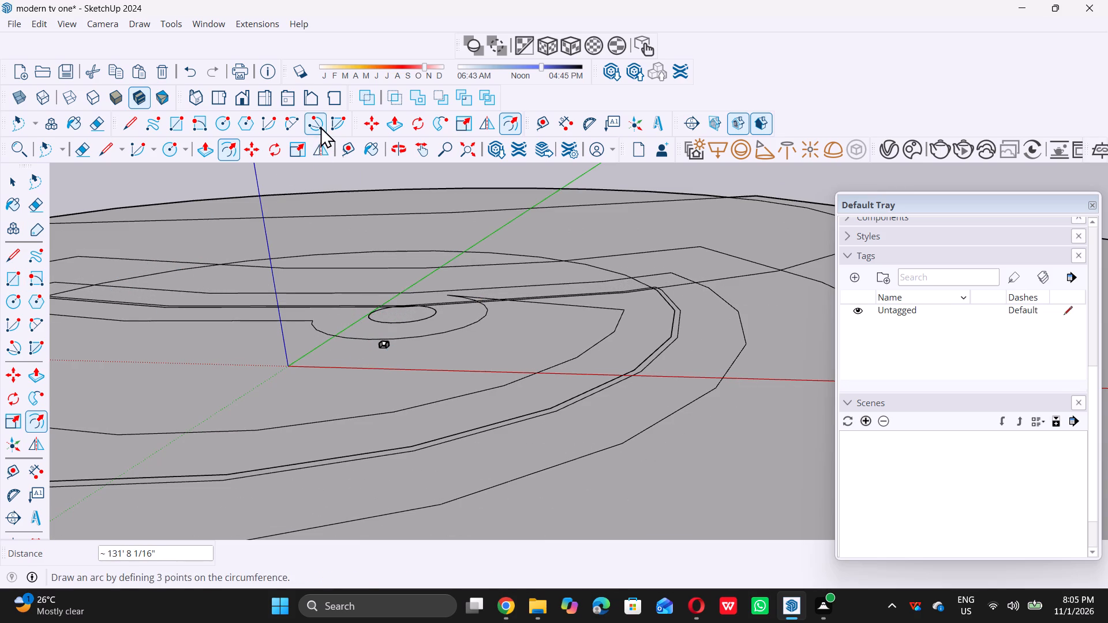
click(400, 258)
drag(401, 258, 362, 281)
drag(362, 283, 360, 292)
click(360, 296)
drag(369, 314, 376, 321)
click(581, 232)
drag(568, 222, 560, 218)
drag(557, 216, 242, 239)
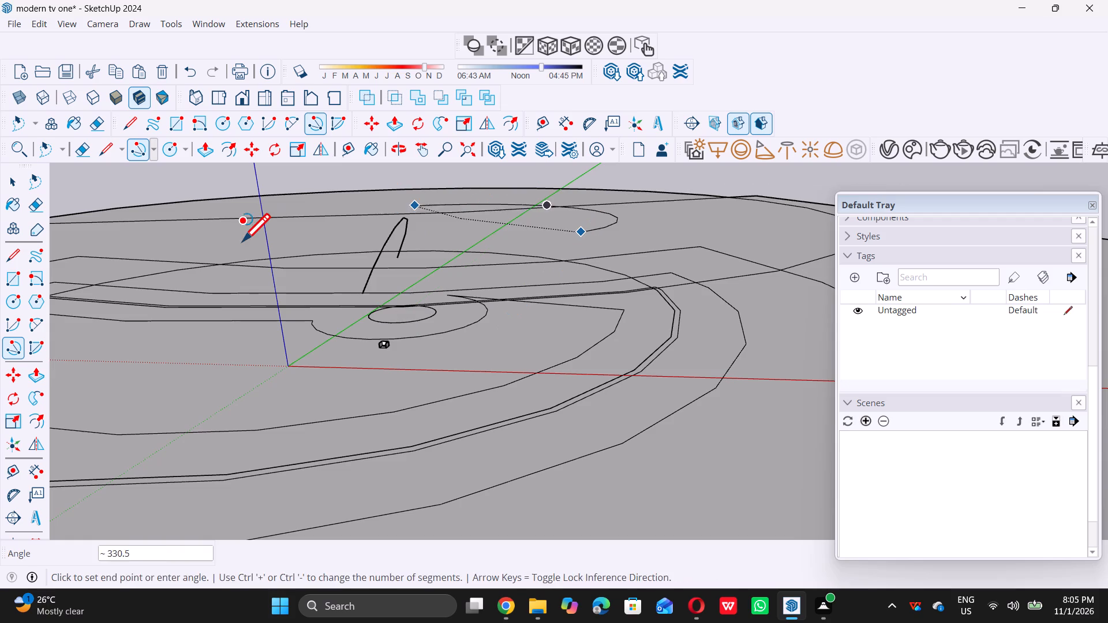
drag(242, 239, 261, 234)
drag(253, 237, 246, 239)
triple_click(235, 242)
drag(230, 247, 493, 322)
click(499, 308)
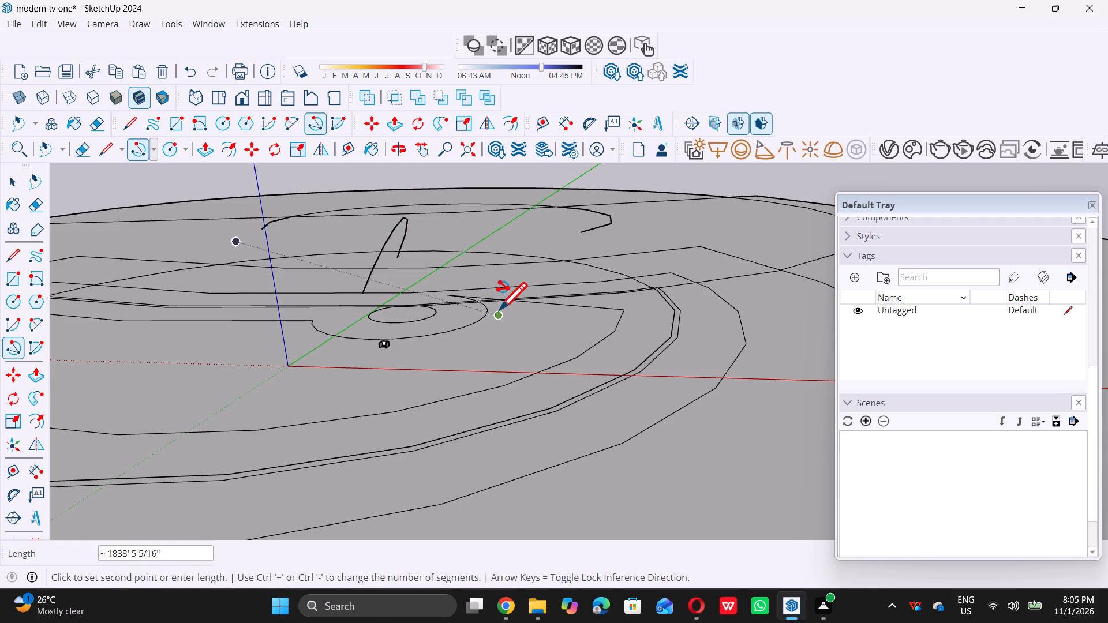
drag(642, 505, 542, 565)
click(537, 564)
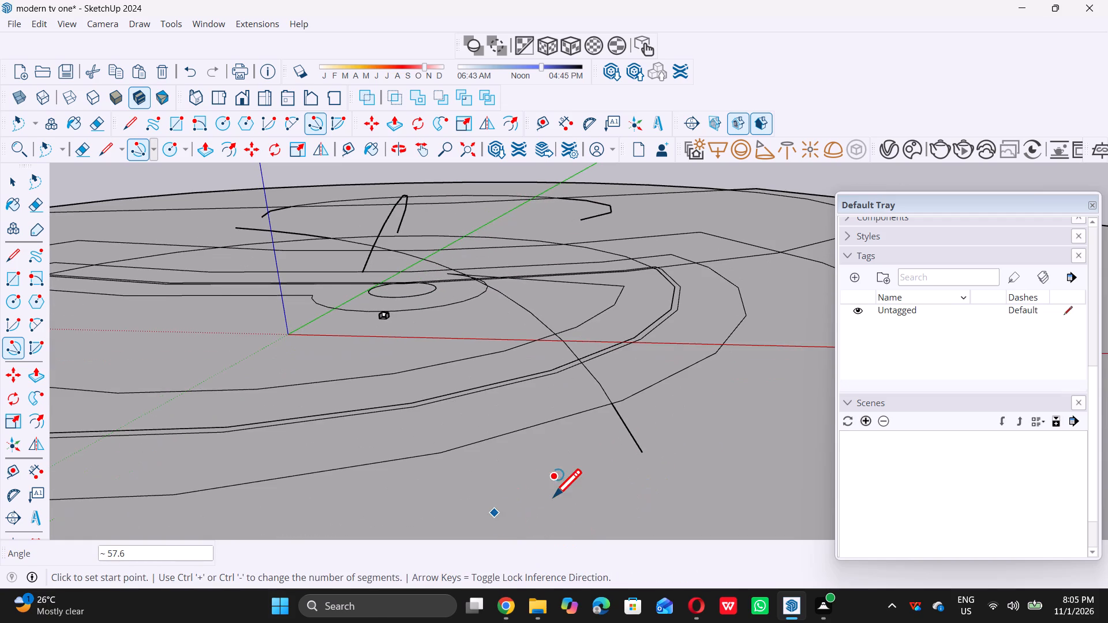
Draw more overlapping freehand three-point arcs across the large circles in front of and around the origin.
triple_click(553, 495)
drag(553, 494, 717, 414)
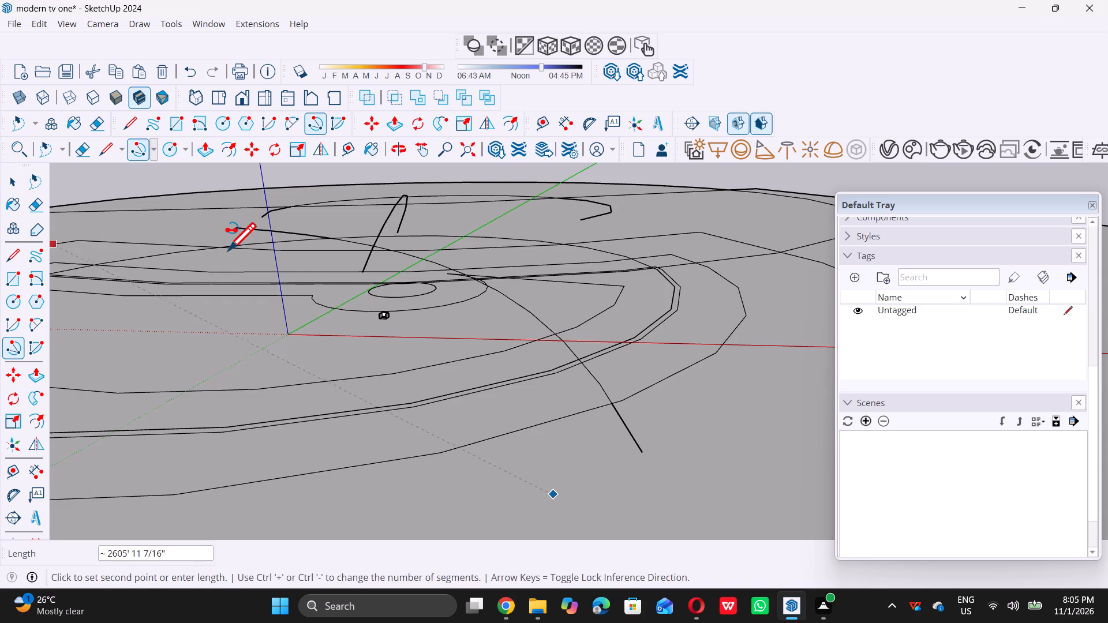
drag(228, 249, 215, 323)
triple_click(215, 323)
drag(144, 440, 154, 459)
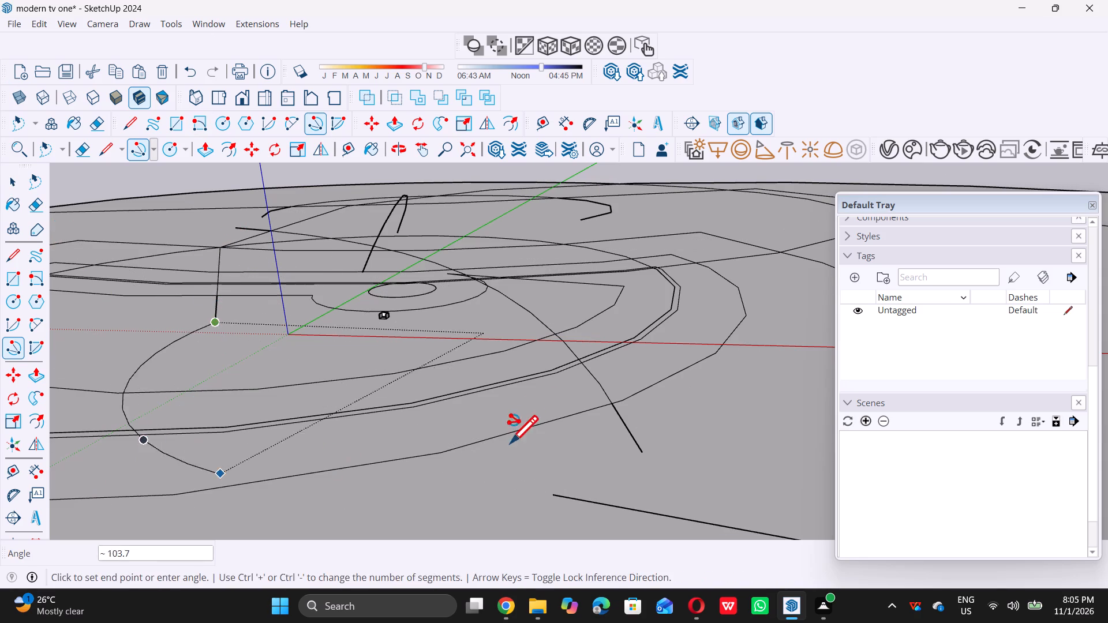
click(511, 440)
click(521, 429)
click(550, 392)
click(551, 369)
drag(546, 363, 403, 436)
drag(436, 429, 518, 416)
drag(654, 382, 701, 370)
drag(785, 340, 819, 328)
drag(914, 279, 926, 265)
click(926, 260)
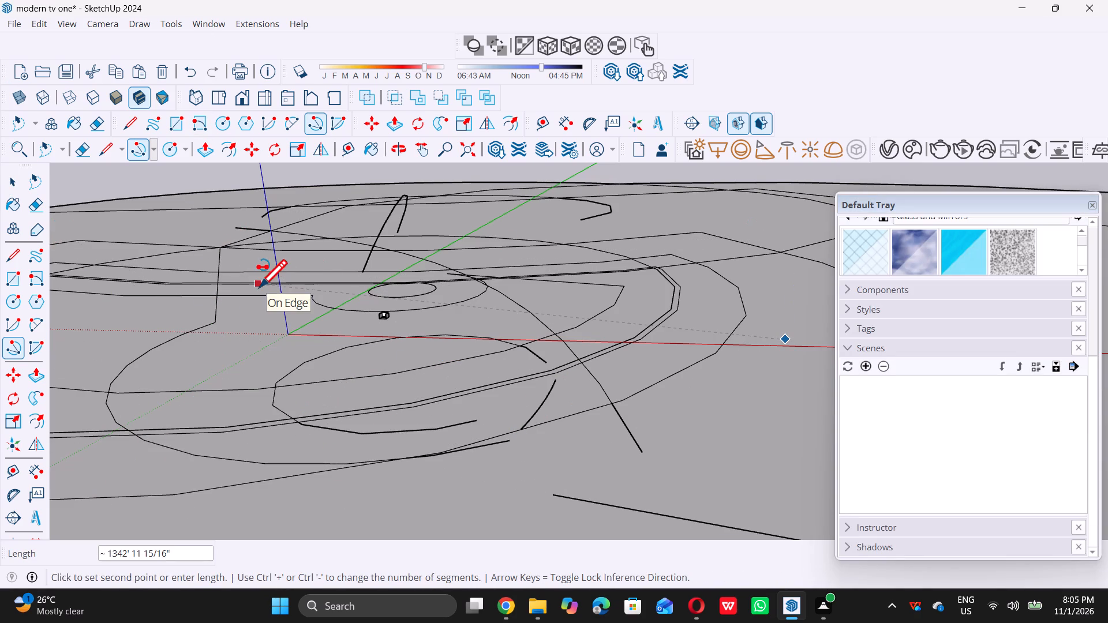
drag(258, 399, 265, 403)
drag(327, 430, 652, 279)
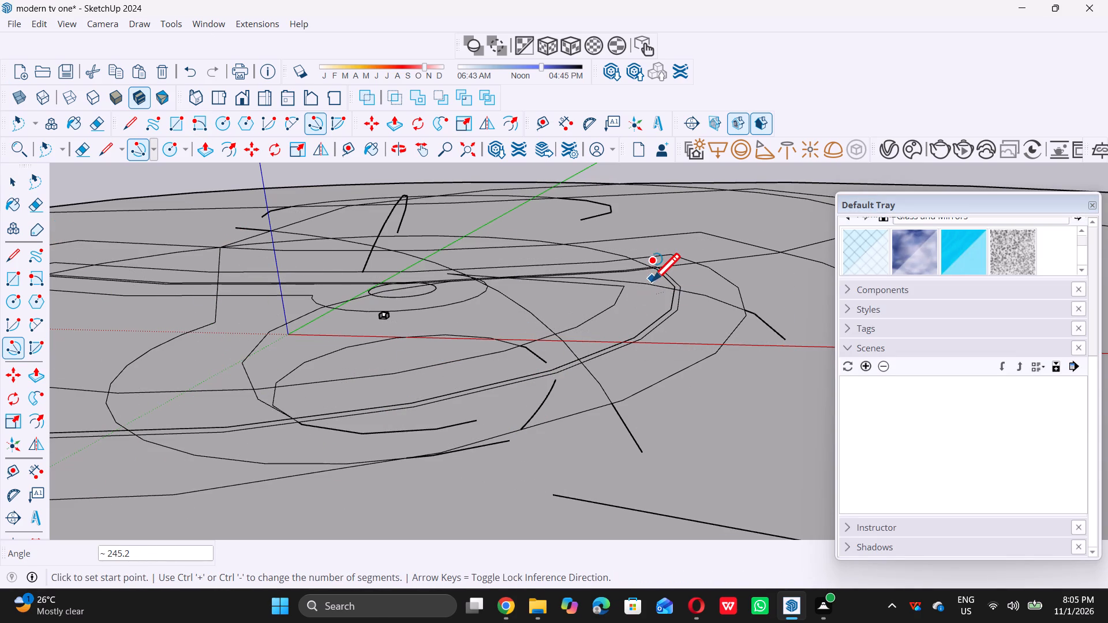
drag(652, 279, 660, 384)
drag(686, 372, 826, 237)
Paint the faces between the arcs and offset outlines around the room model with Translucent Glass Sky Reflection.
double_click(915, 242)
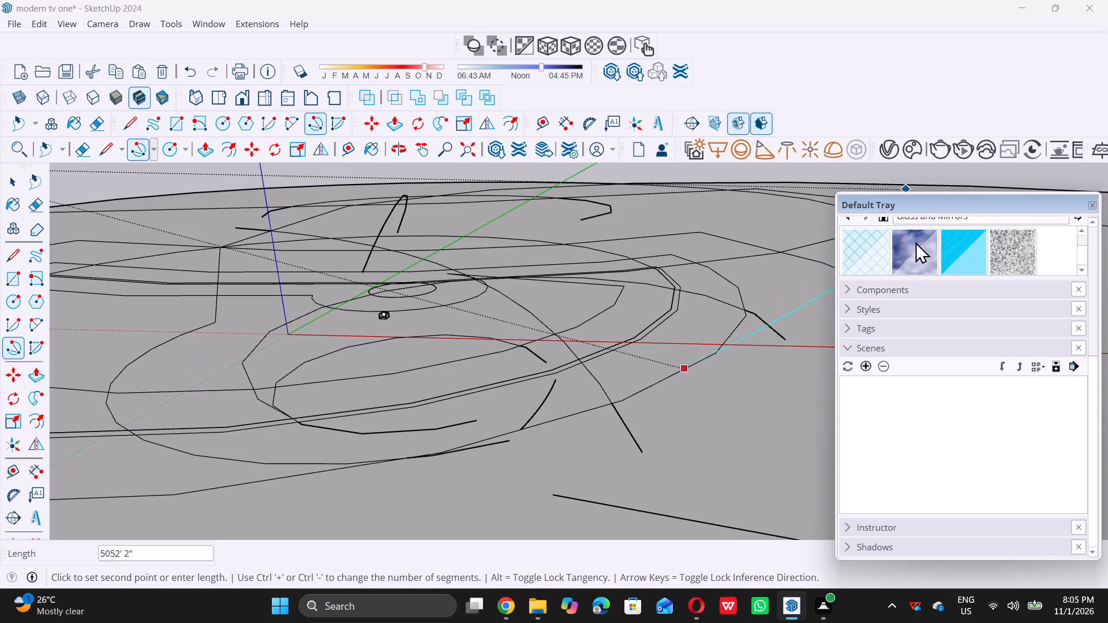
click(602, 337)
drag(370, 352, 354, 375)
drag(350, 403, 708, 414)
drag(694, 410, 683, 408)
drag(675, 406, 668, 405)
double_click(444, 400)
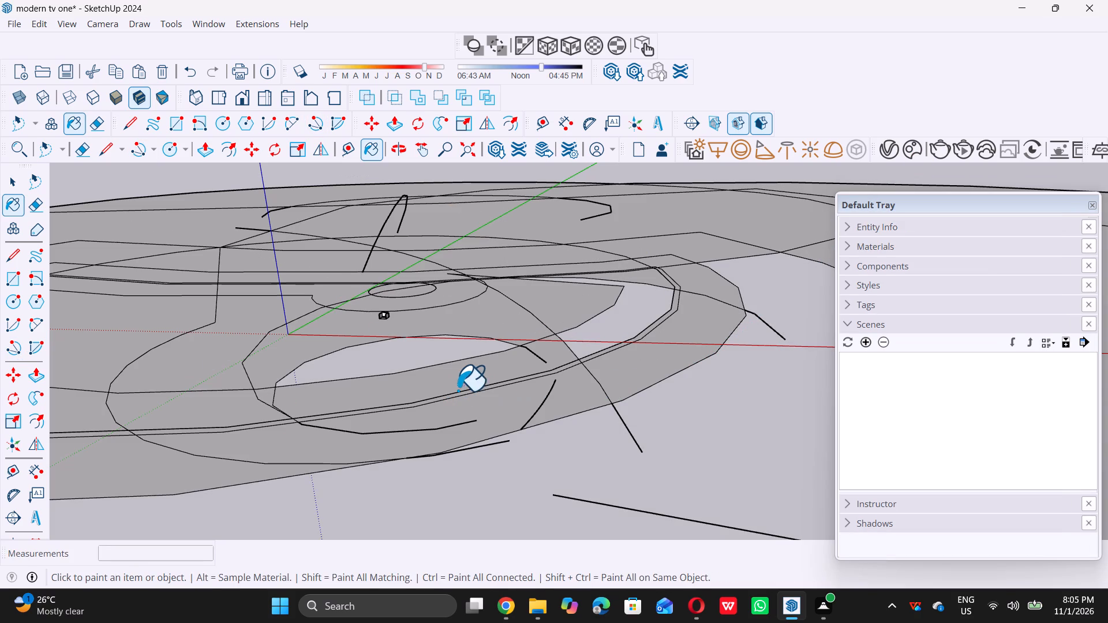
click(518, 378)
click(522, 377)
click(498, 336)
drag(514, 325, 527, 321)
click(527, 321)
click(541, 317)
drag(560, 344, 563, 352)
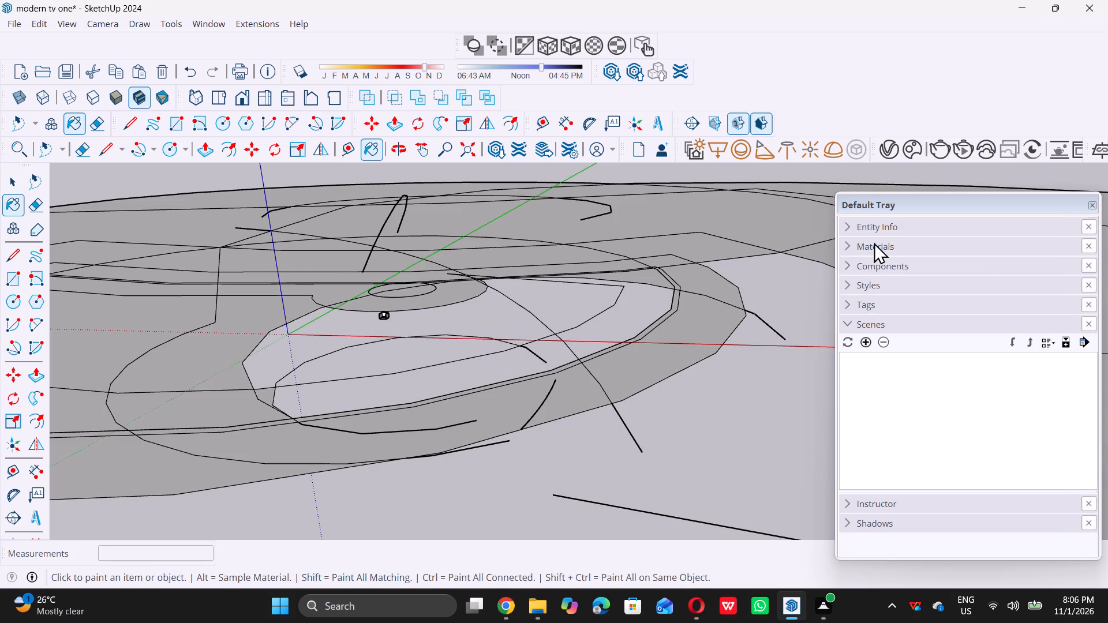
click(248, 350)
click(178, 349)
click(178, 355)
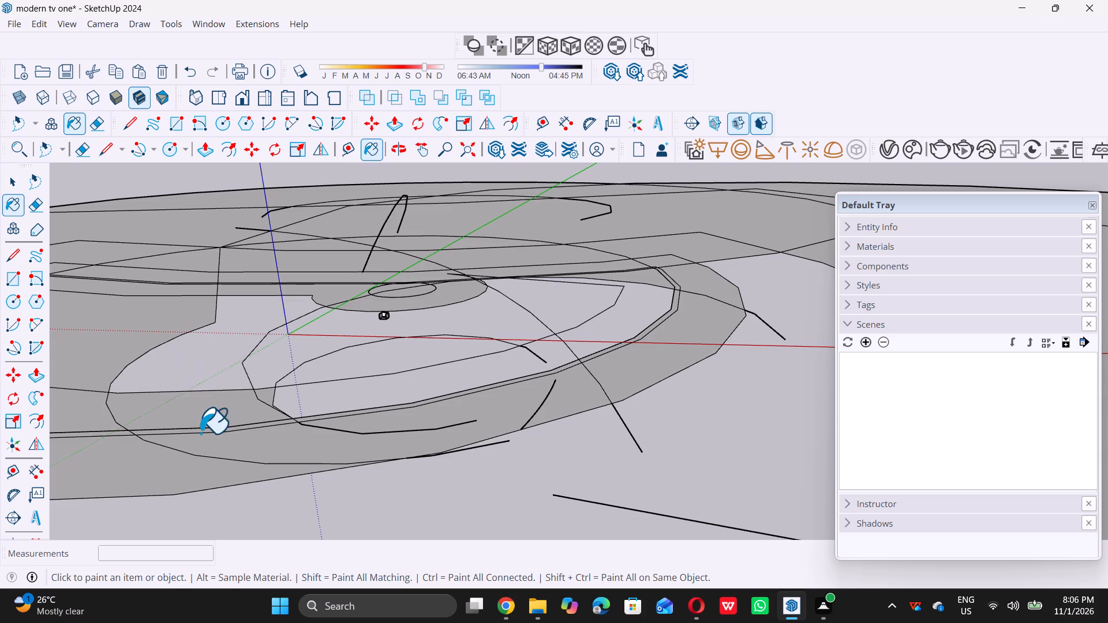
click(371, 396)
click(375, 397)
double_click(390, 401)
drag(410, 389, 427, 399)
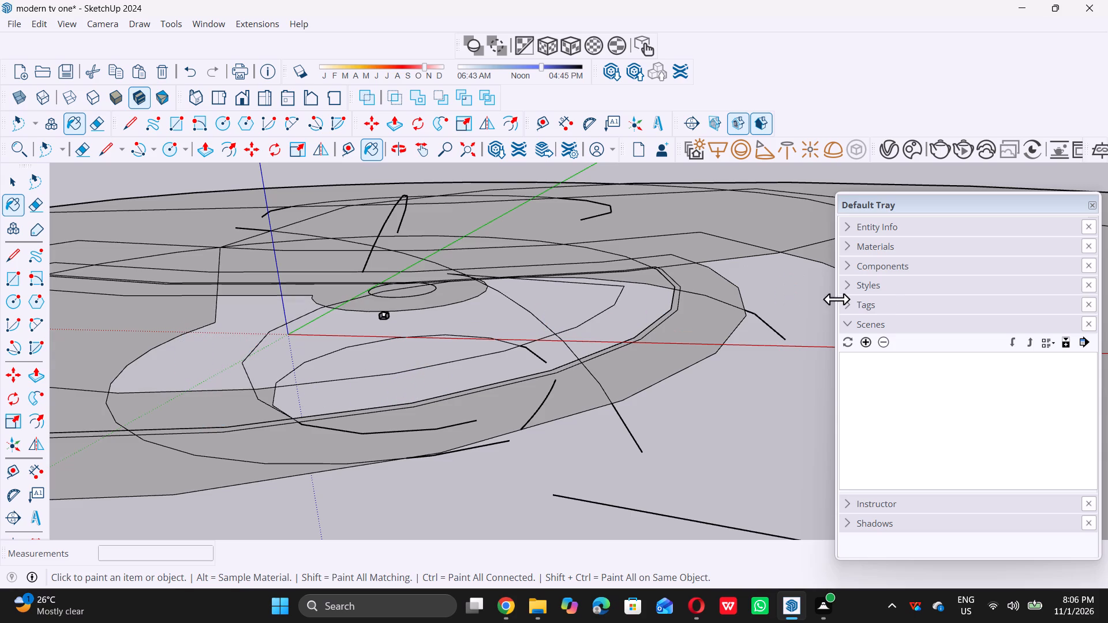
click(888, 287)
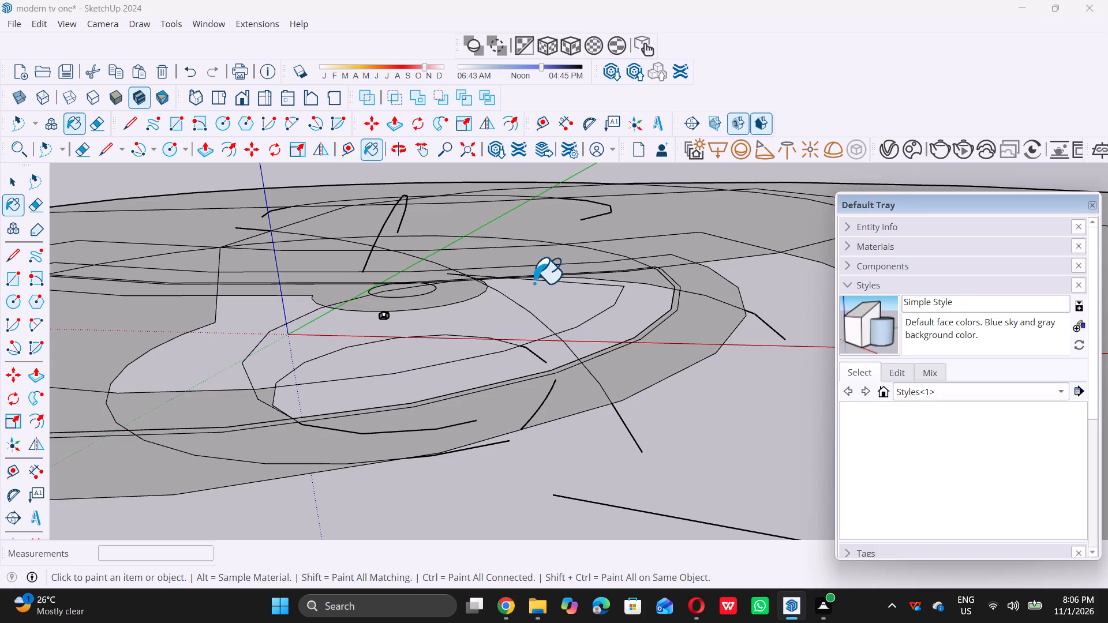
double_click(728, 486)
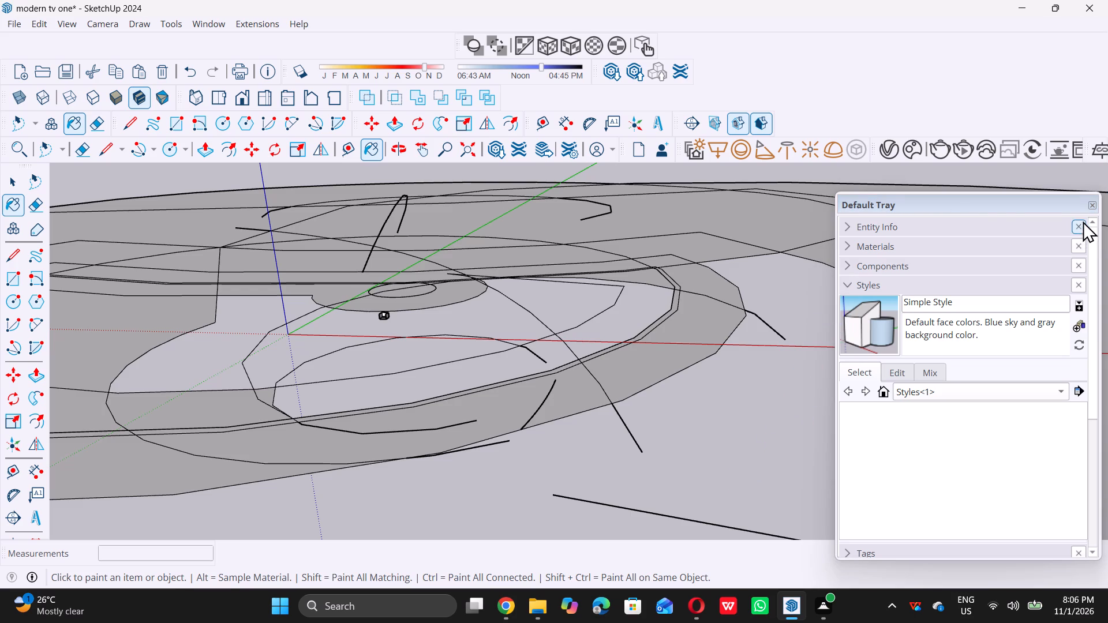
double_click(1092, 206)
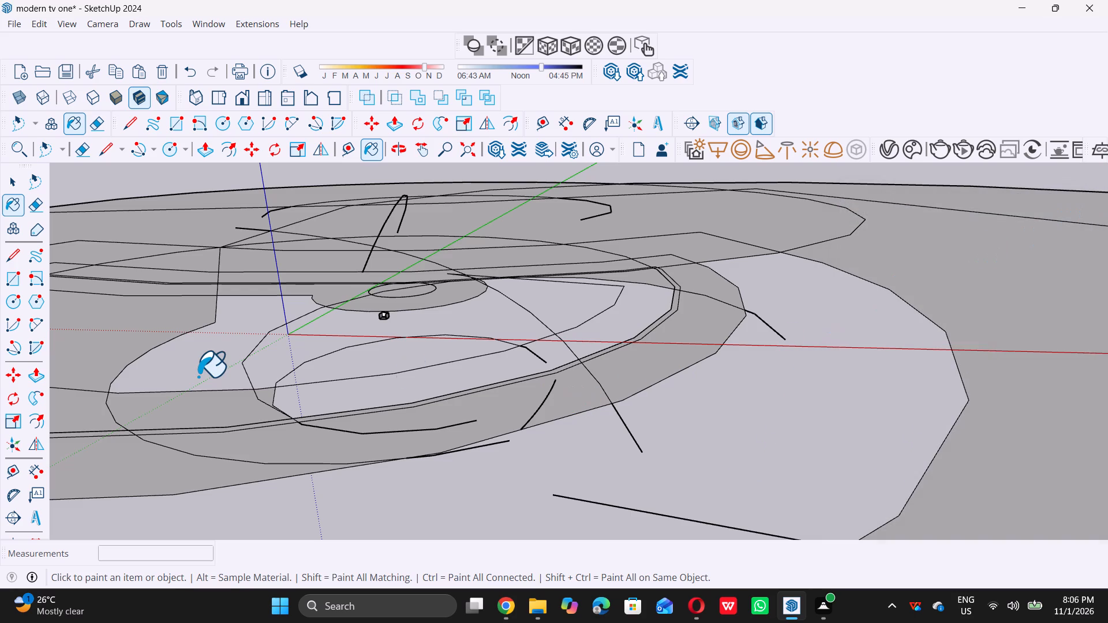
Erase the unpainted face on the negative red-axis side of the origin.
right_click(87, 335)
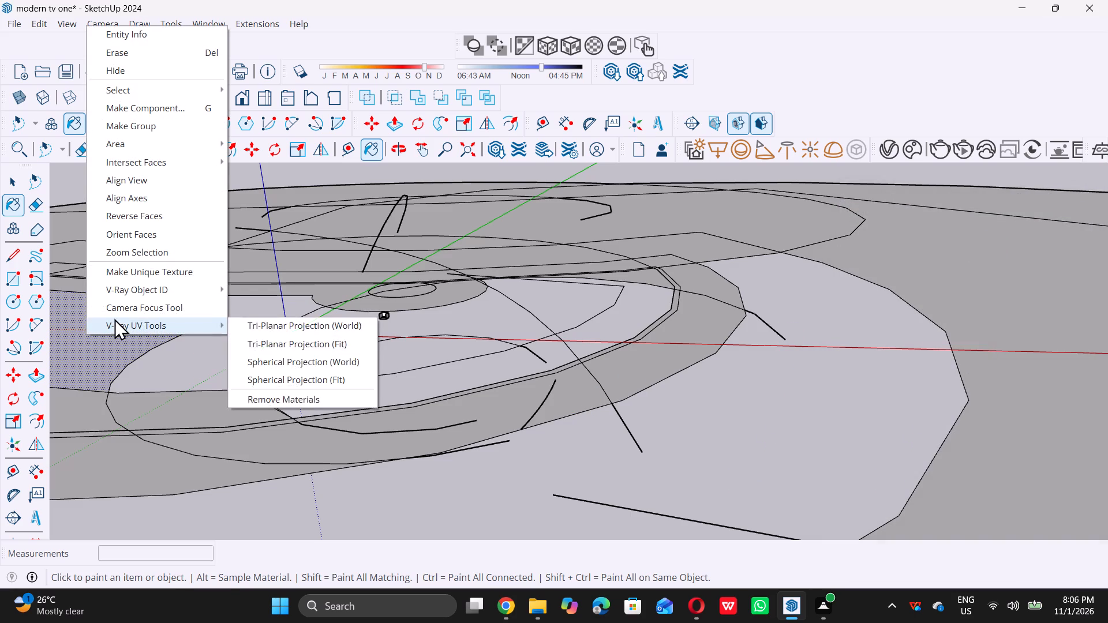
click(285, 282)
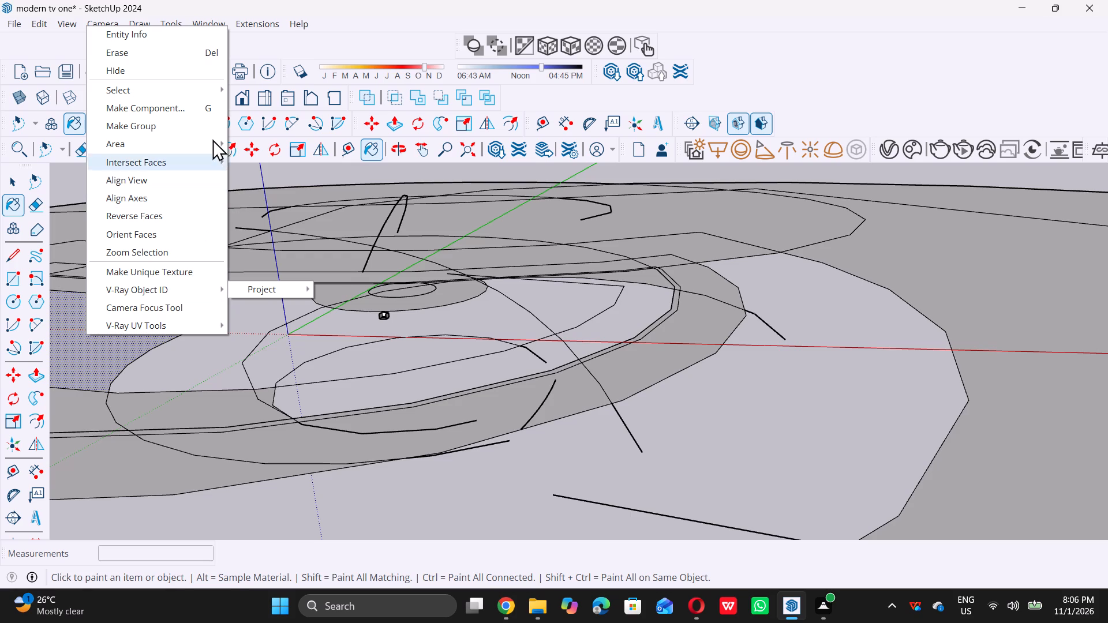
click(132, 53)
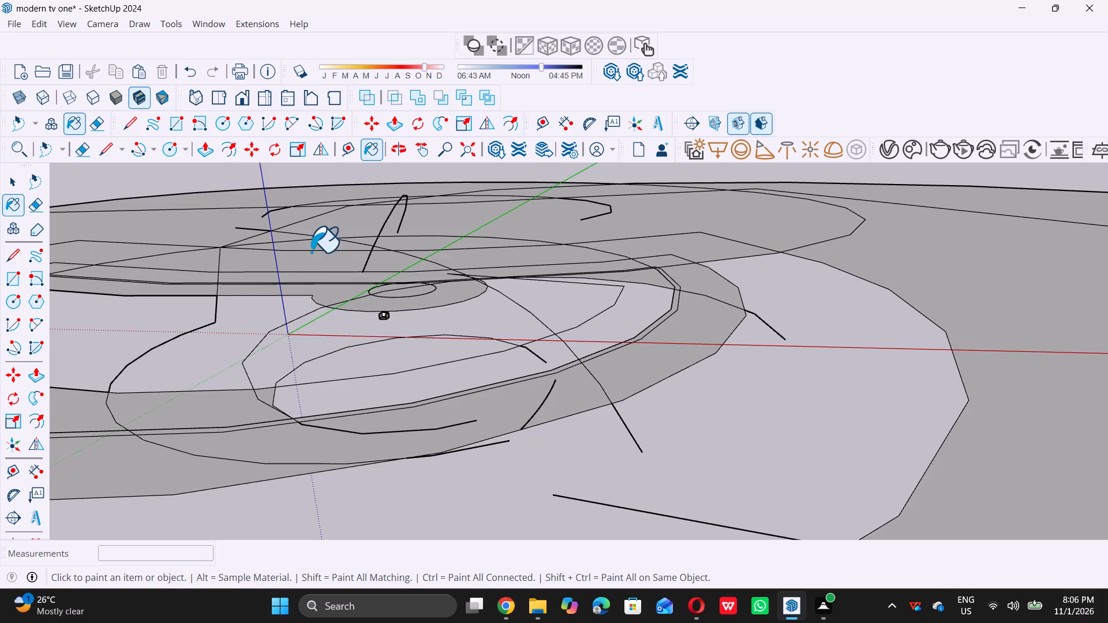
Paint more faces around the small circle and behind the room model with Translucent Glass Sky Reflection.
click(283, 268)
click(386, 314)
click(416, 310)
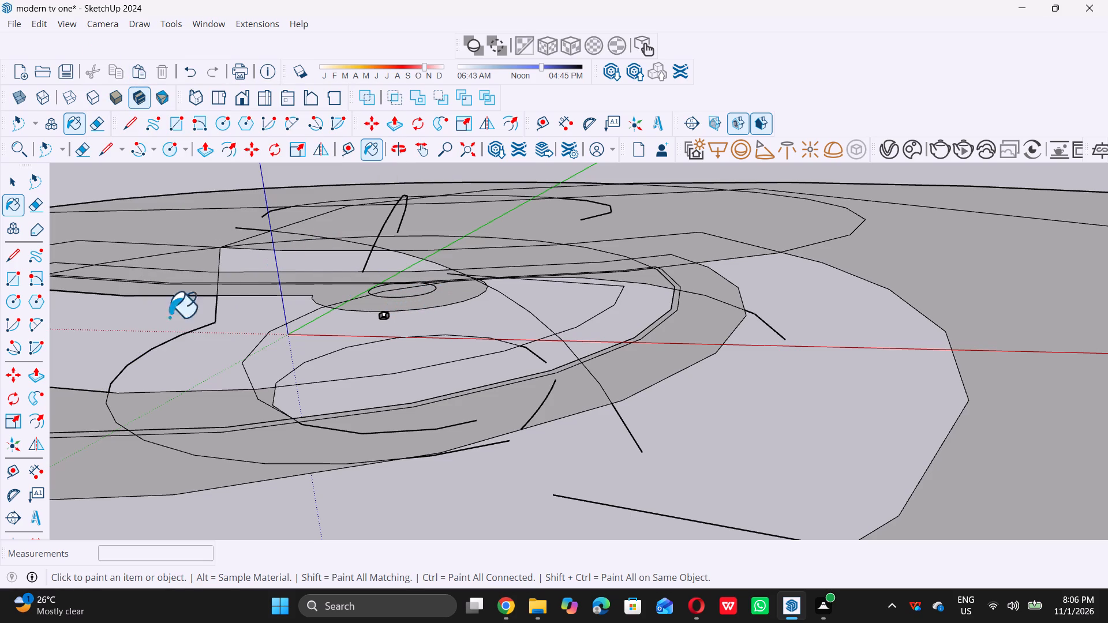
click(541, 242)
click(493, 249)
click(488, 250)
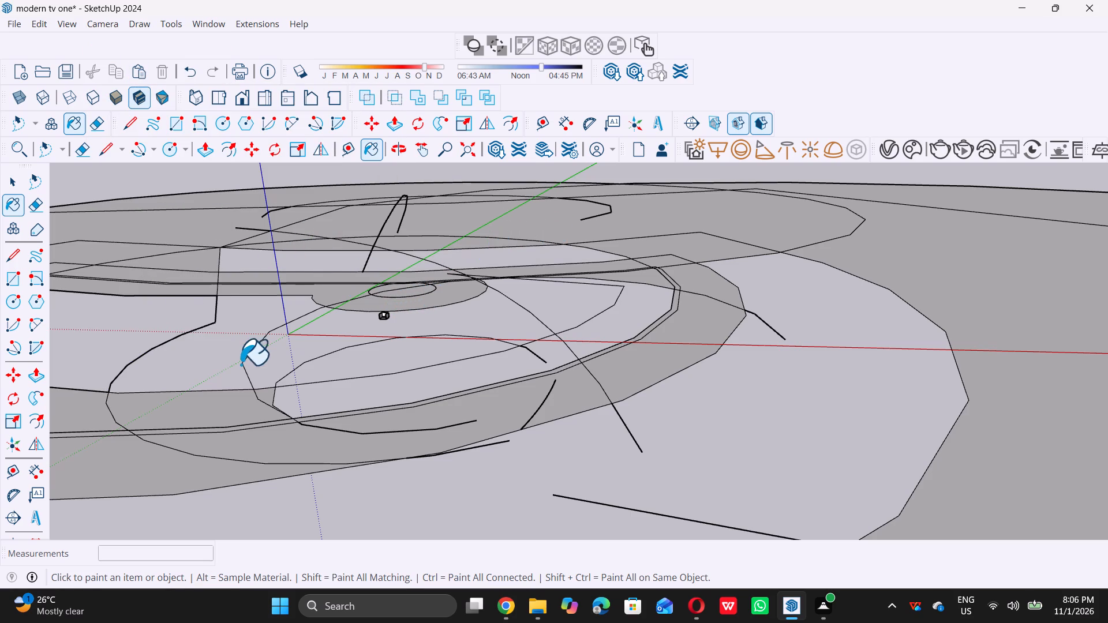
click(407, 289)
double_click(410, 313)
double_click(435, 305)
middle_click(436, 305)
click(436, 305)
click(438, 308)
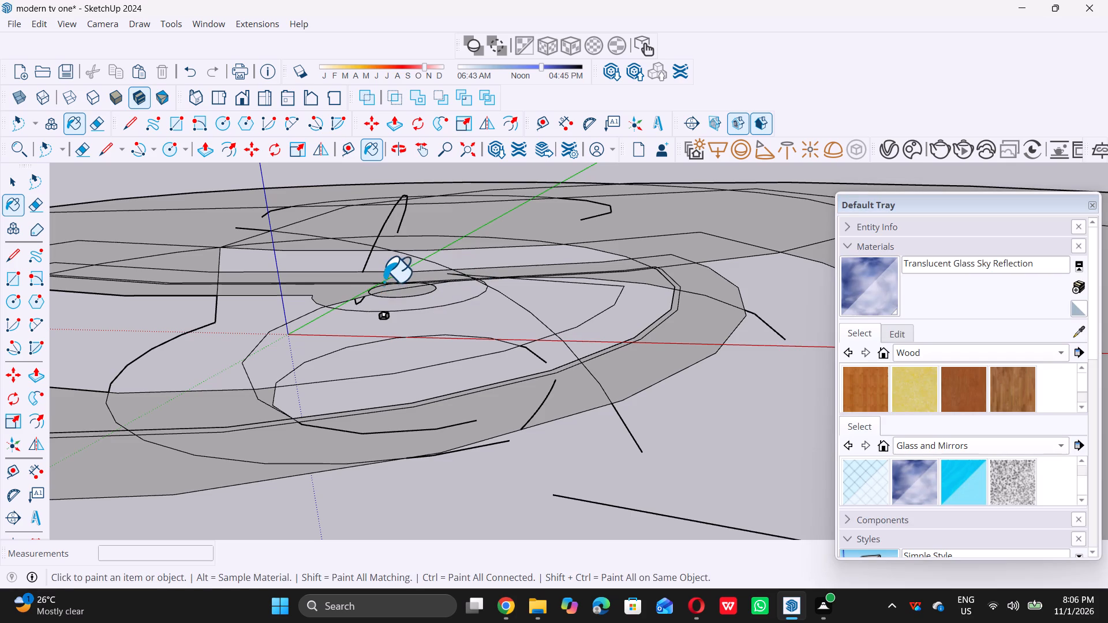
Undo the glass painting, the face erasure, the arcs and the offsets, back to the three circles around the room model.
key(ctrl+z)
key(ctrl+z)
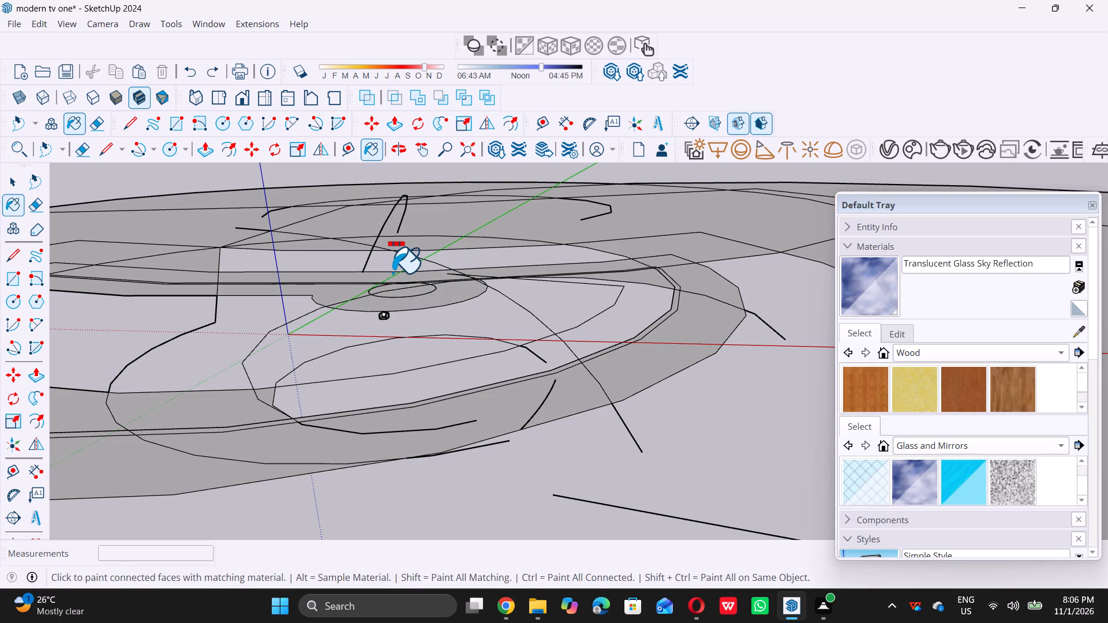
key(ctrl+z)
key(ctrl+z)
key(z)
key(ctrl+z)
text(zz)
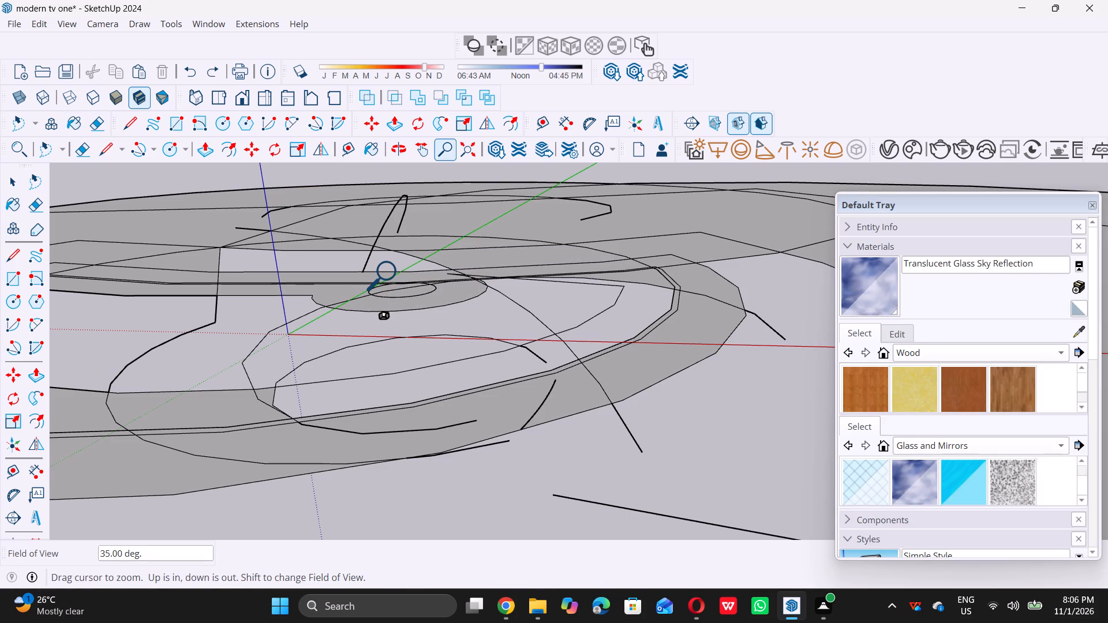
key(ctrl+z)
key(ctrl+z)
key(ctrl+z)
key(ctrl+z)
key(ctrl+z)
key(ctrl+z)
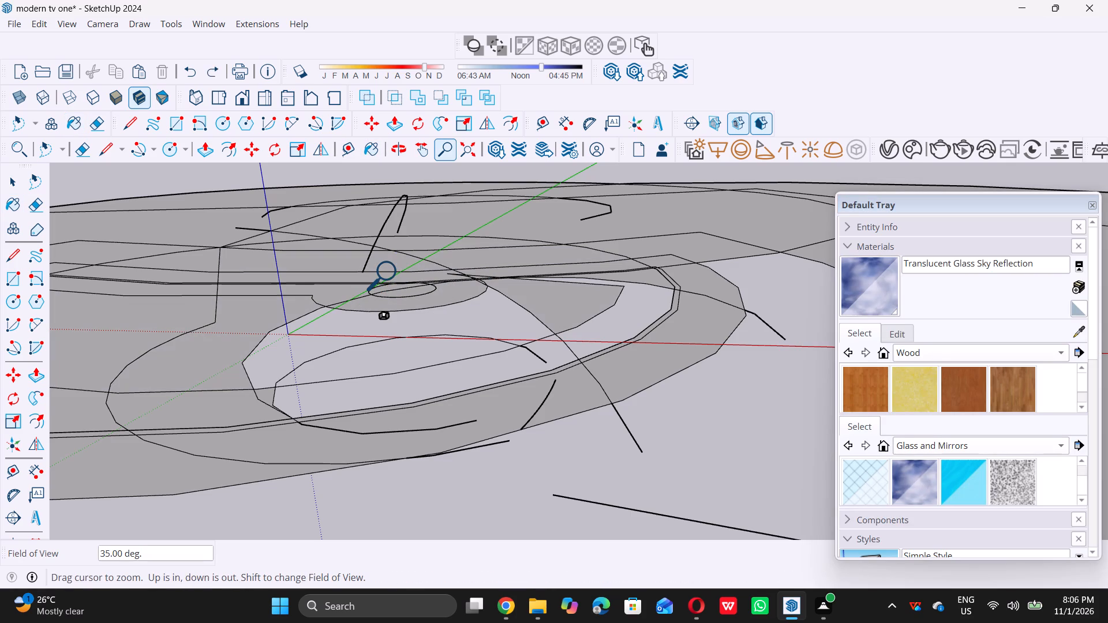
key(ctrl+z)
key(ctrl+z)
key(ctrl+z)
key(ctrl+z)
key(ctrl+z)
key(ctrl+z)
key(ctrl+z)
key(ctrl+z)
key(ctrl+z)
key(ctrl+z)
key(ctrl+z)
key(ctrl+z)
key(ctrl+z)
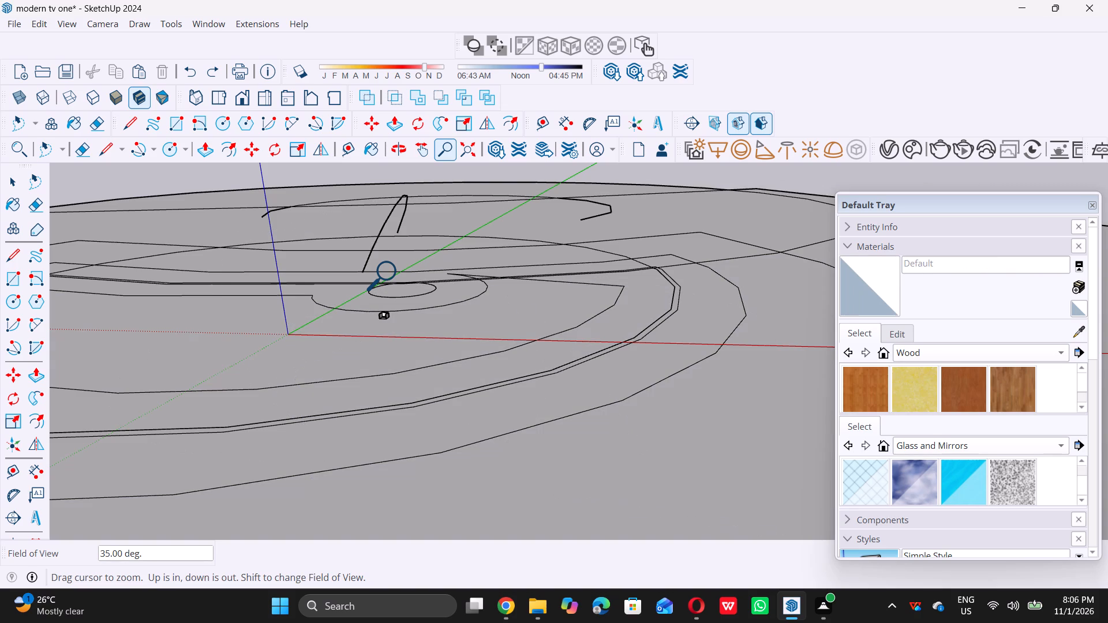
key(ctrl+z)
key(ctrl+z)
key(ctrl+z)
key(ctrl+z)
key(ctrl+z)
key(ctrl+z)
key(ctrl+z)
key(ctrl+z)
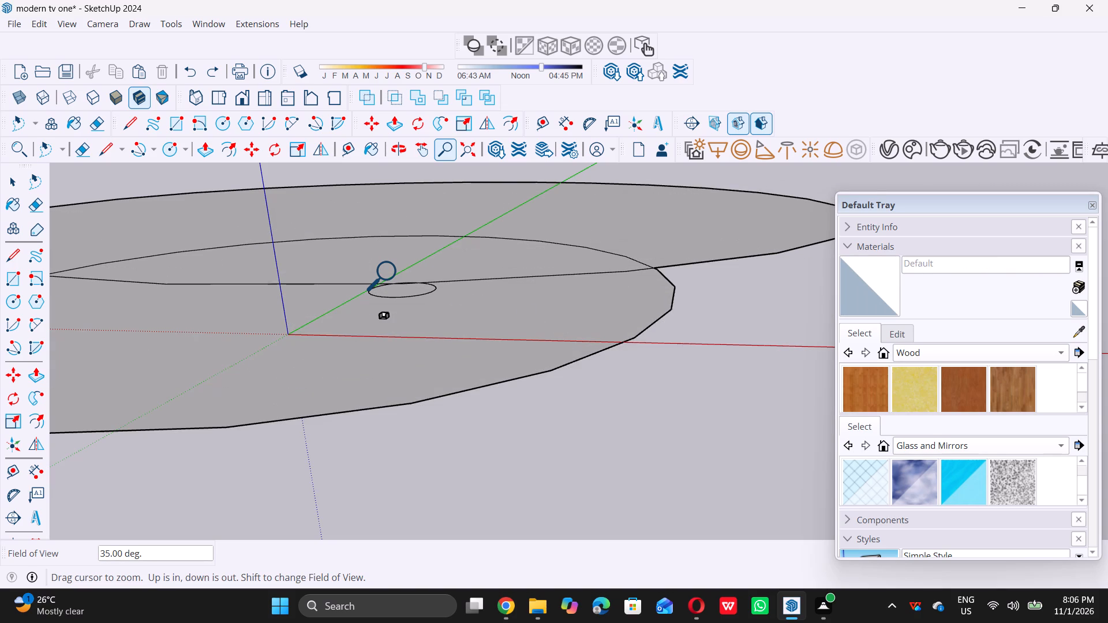
Undo the three circles around the room model and continue undoing the edits made before them.
key(ctrl+z)
key(ctrl+z)
key(ctrl+z)
key(ctrl+z)
key(ctrl+z)
key(ctrl+z)
key(ctrl+z)
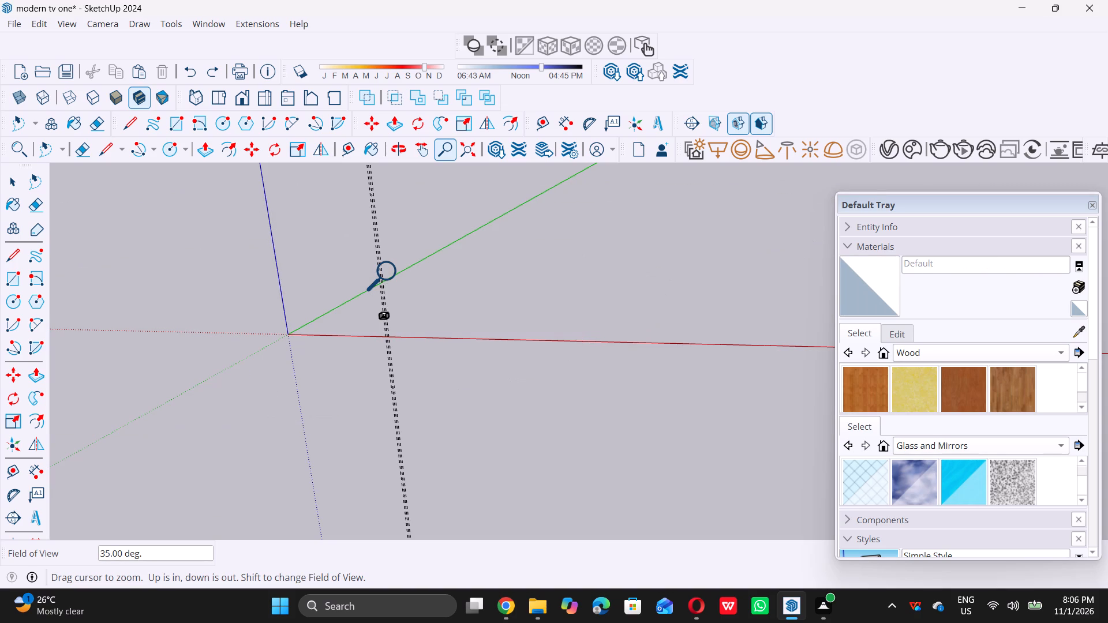
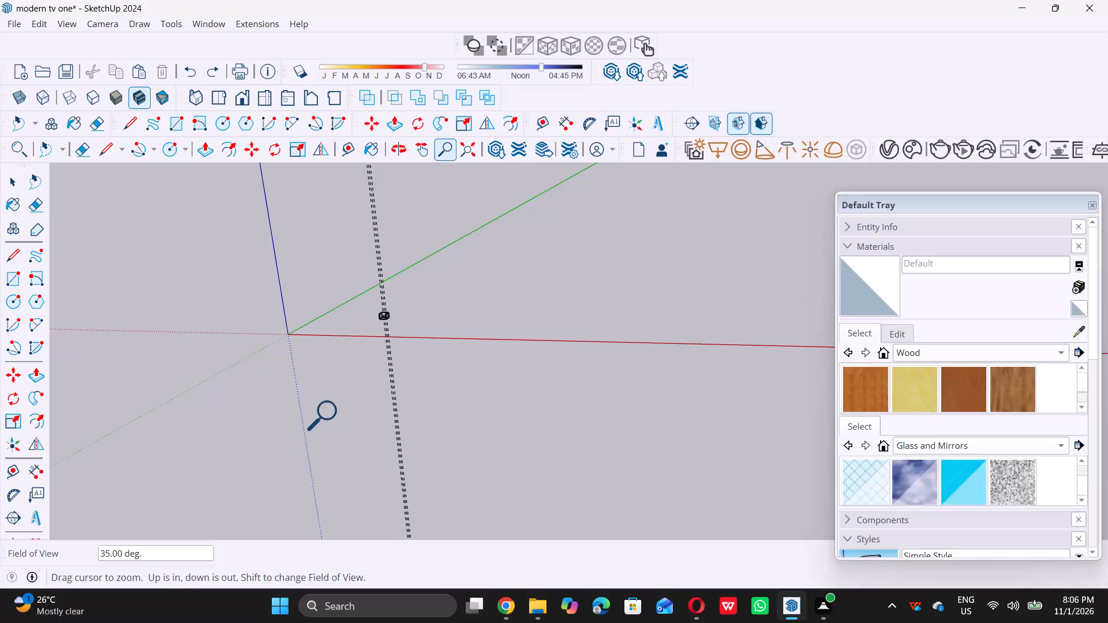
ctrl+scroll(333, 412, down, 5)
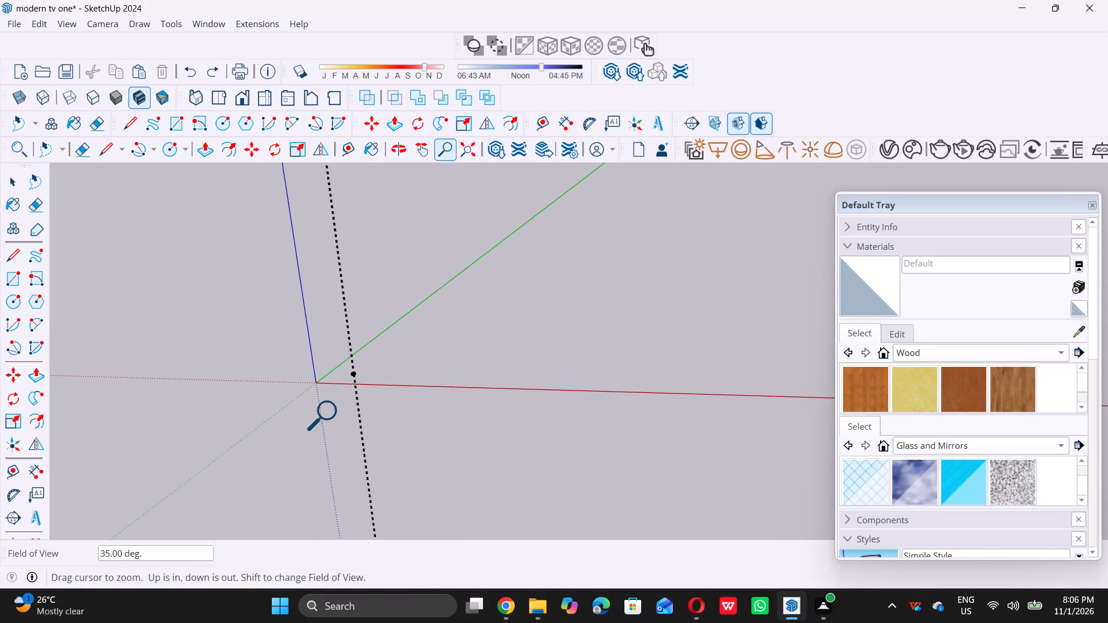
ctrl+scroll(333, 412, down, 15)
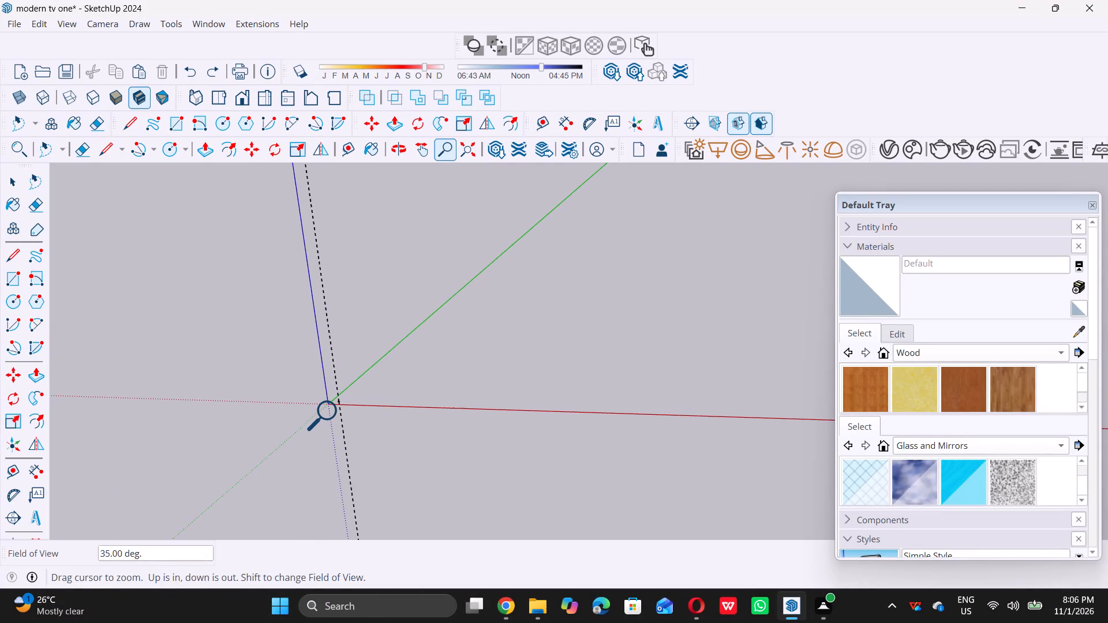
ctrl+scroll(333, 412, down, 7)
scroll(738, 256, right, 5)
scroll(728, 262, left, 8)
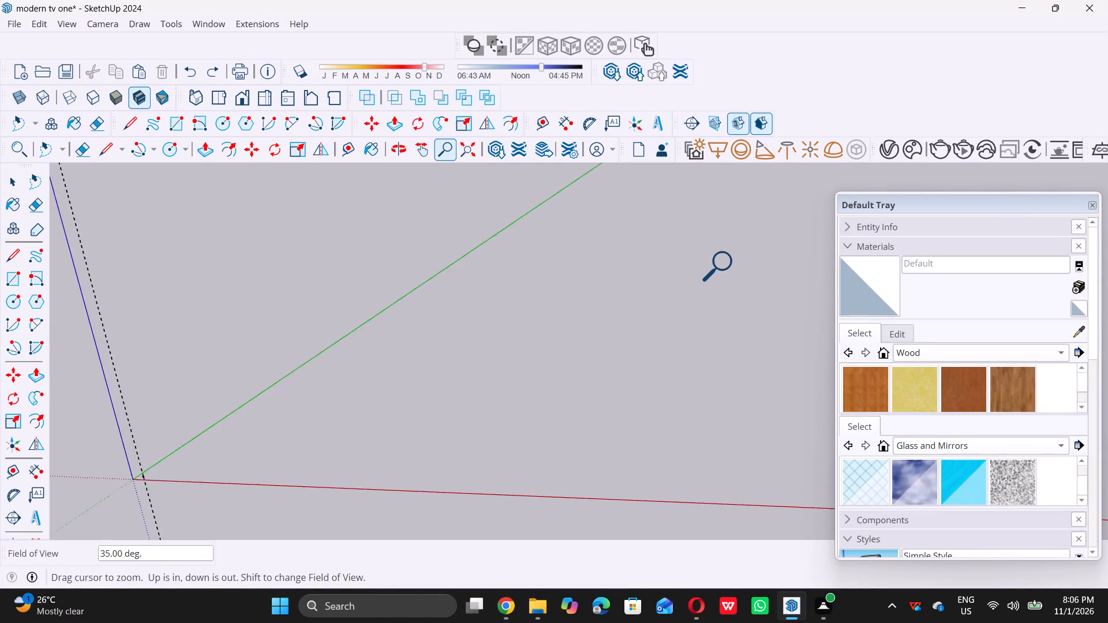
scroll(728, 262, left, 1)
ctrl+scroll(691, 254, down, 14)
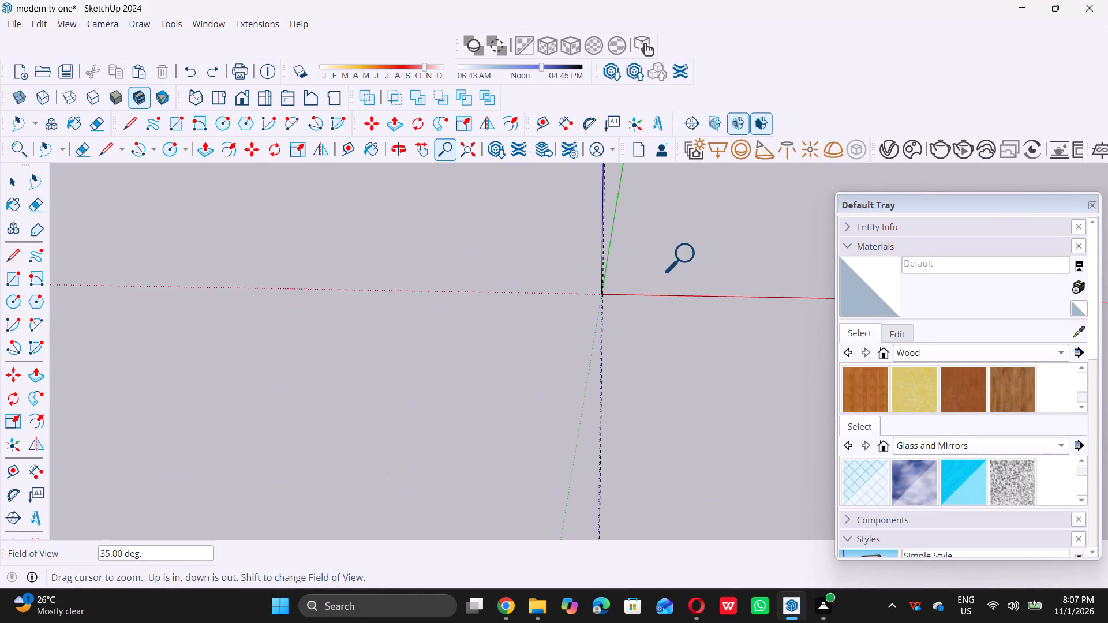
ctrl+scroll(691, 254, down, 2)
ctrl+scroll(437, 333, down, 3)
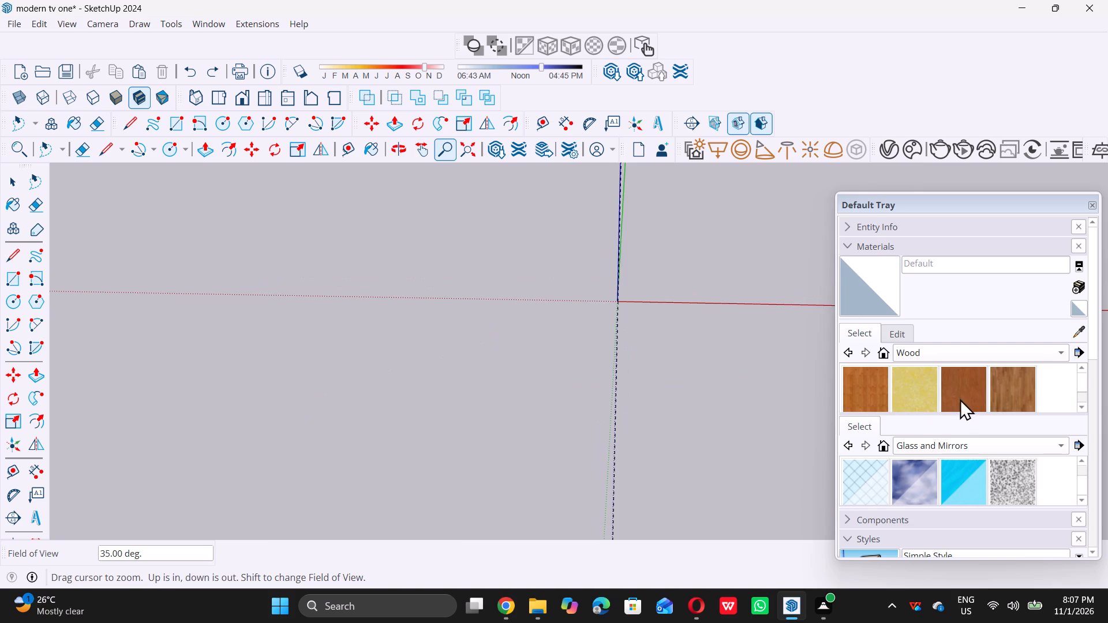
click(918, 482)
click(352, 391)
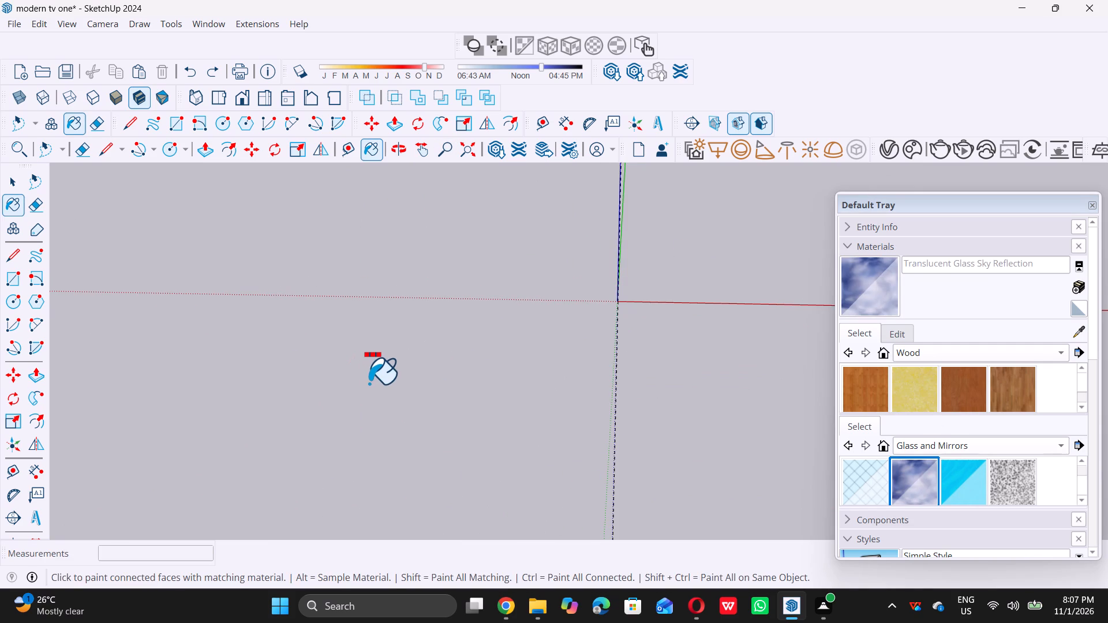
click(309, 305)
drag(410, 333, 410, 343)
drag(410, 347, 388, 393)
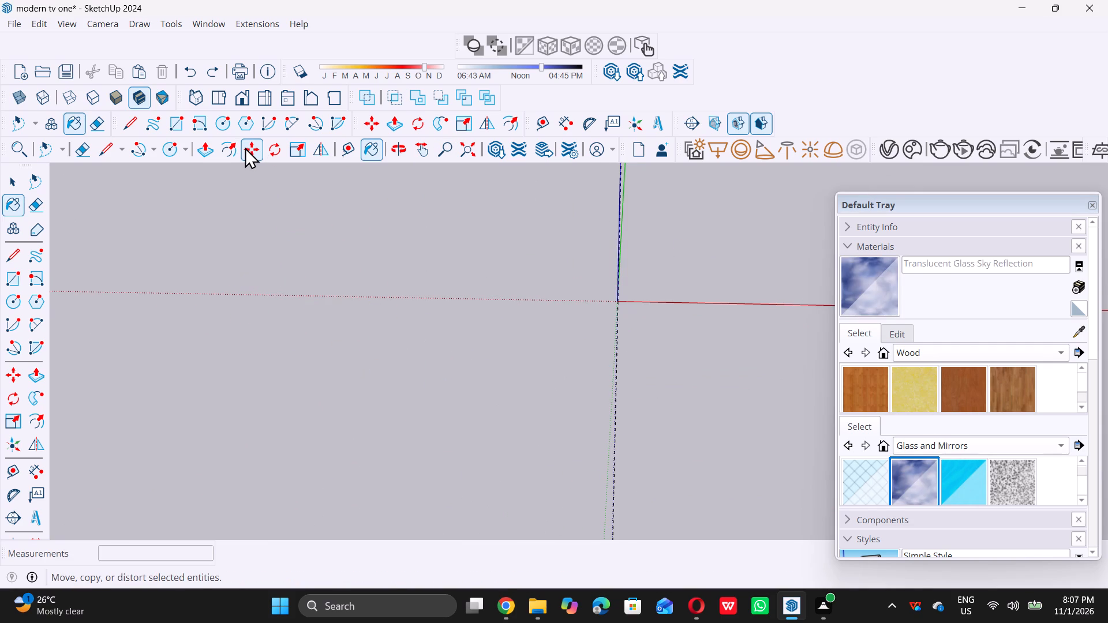
View the model from the front and examine the area around the origin.
double_click(241, 97)
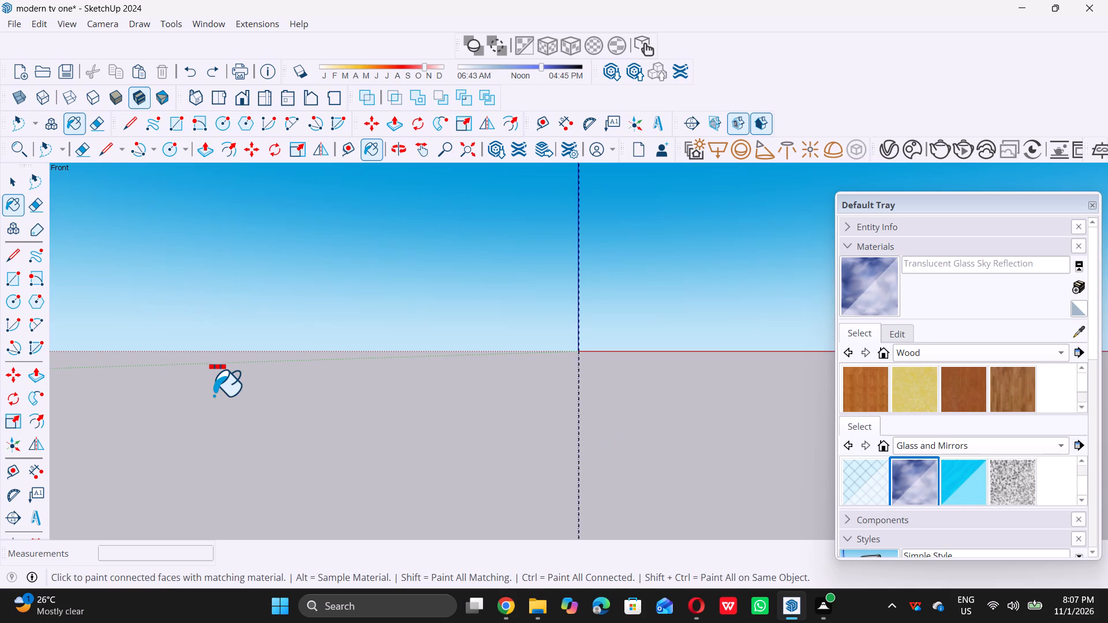
ctrl+scroll(213, 386, down, 8)
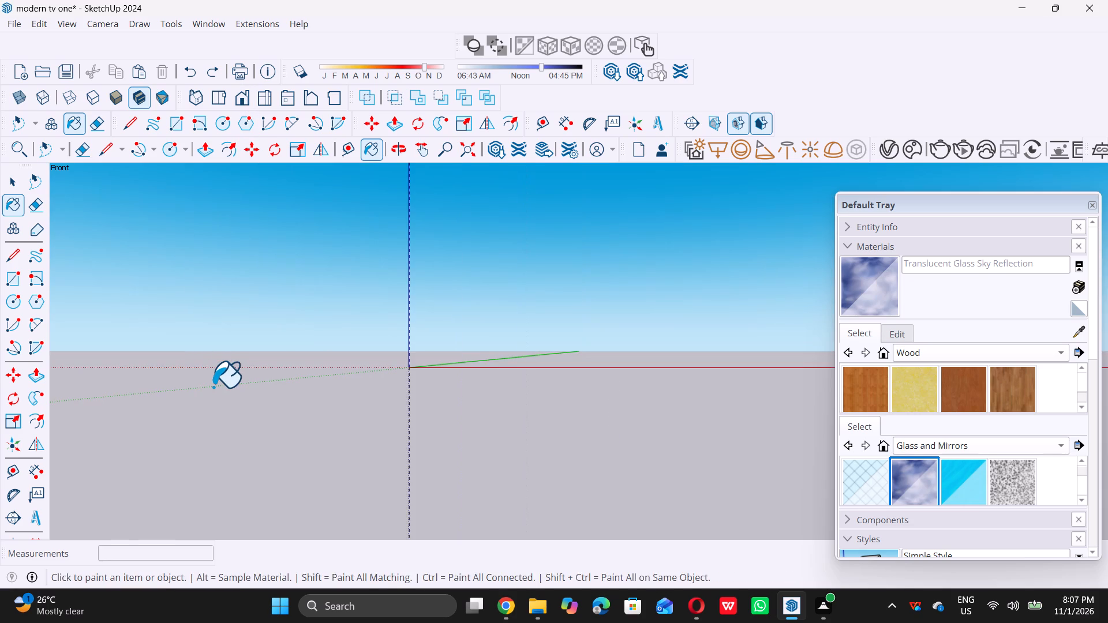
ctrl+scroll(213, 386, down, 14)
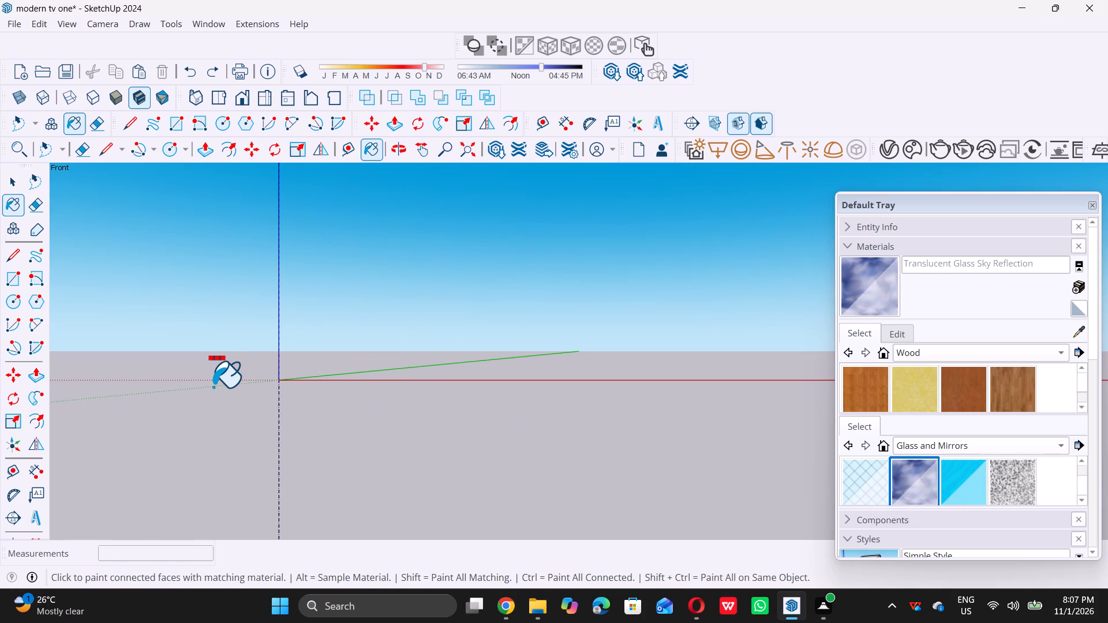
ctrl+scroll(213, 386, down, 4)
scroll(213, 386, right, 18)
ctrl+scroll(213, 386, up, 3)
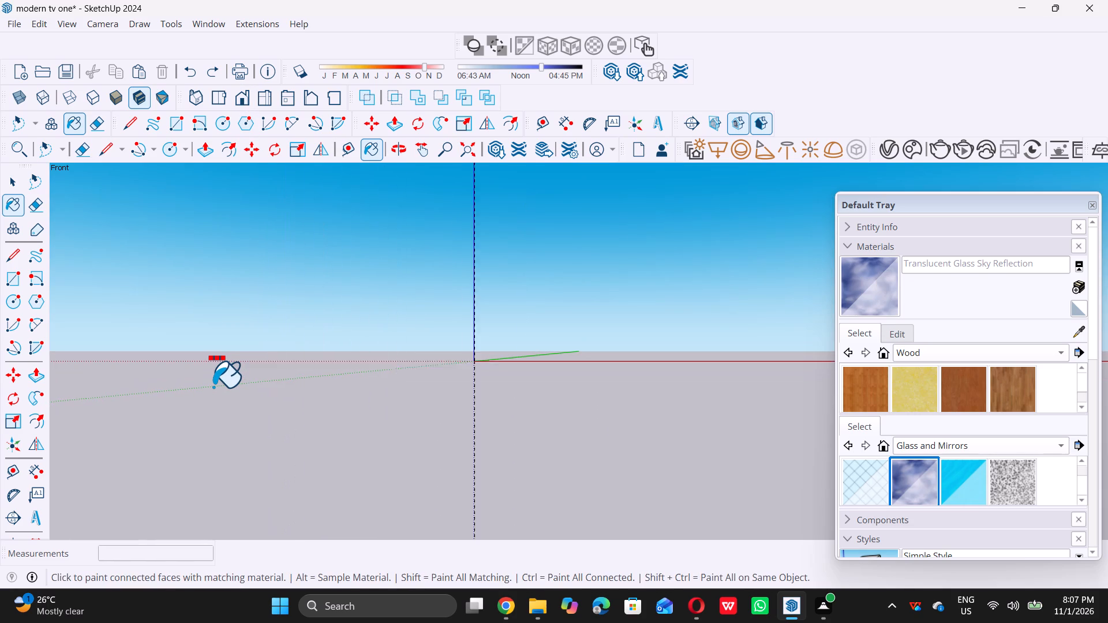
ctrl+scroll(213, 386, up, 9)
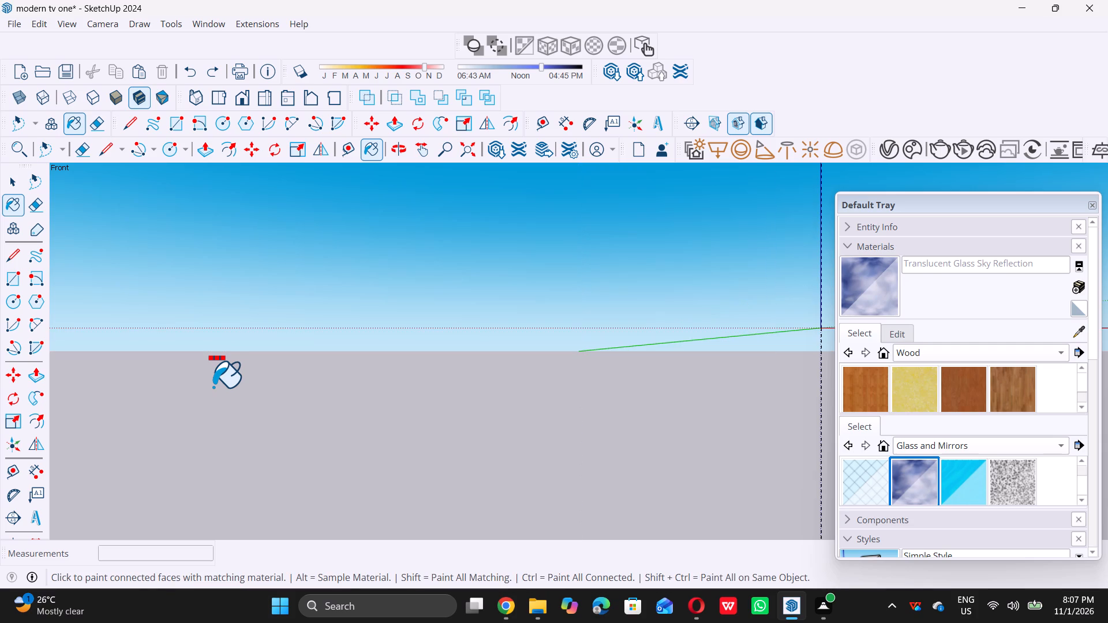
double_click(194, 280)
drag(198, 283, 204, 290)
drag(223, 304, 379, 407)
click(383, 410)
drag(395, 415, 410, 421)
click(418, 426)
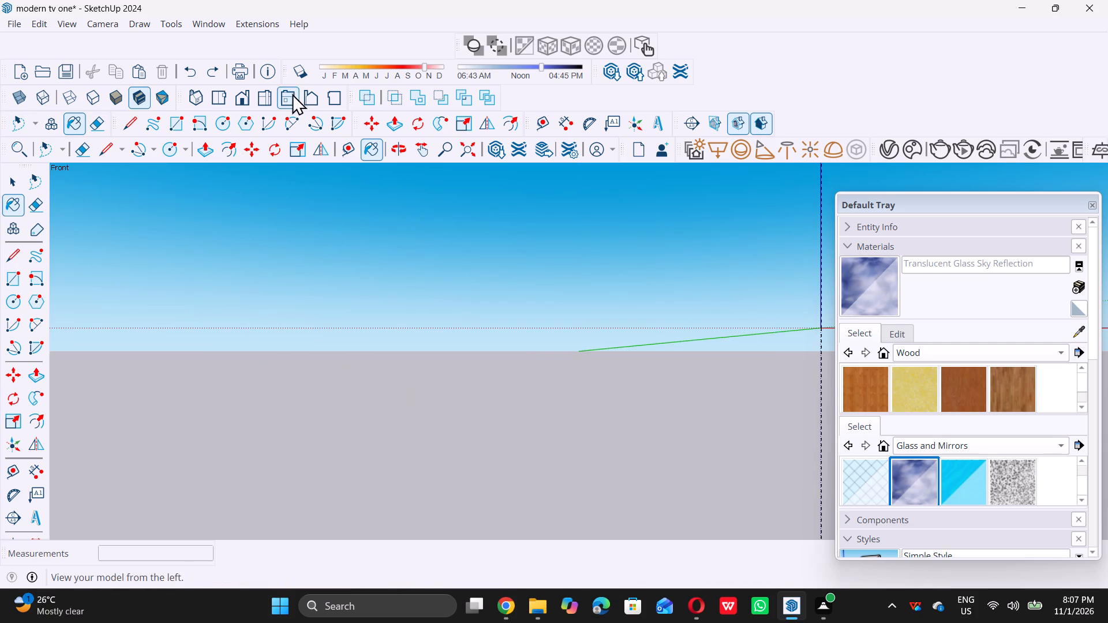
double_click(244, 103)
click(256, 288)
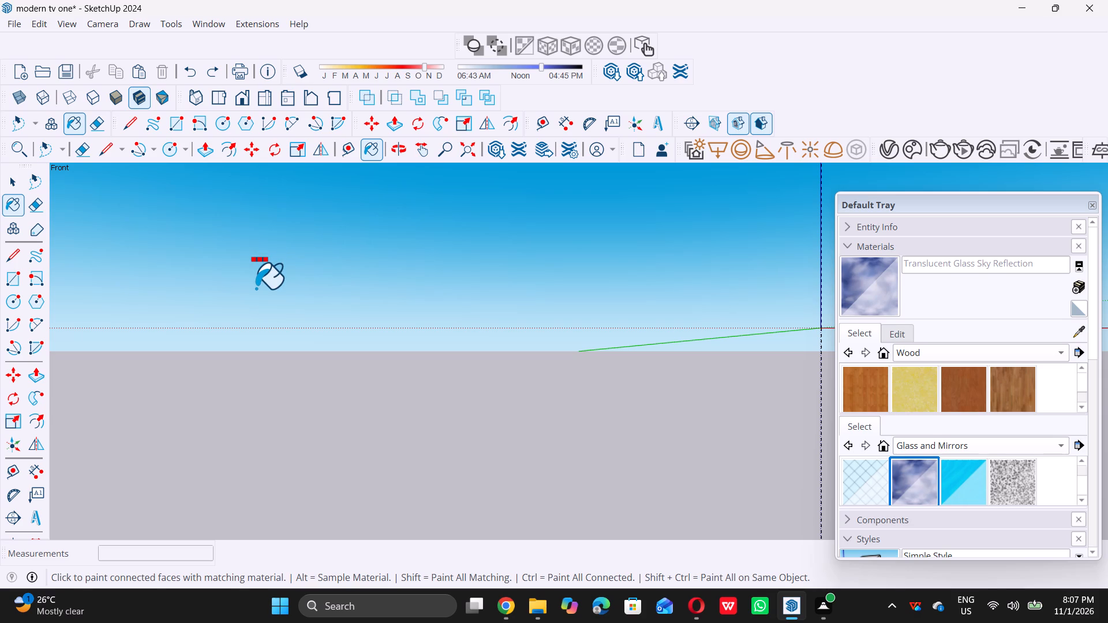
Close the Default Tray.
double_click(1088, 206)
double_click(514, 375)
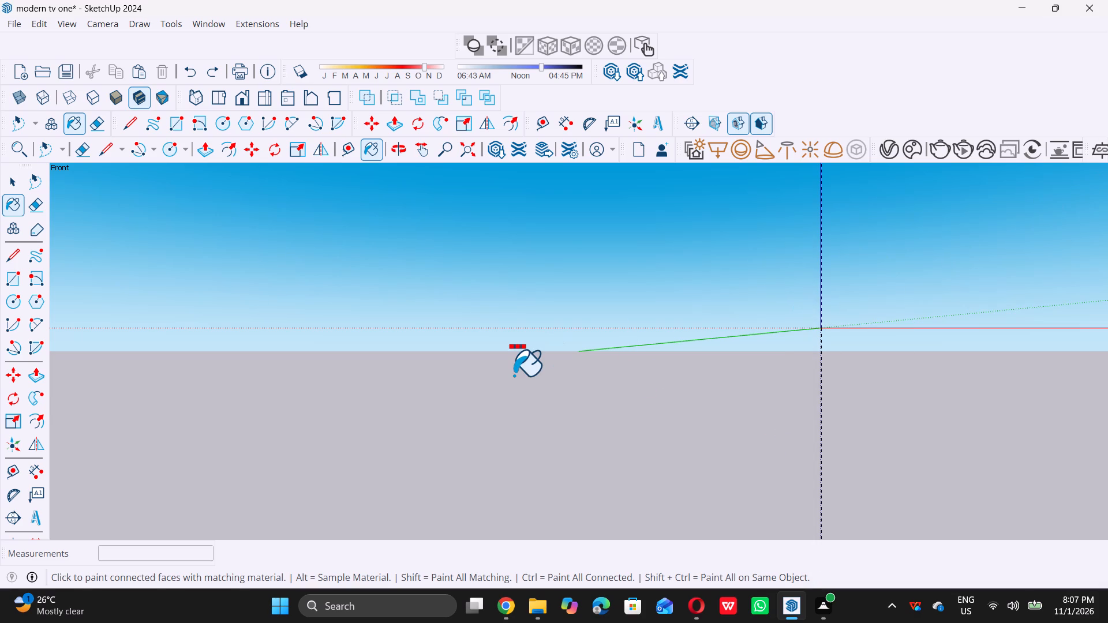
right_click(514, 375)
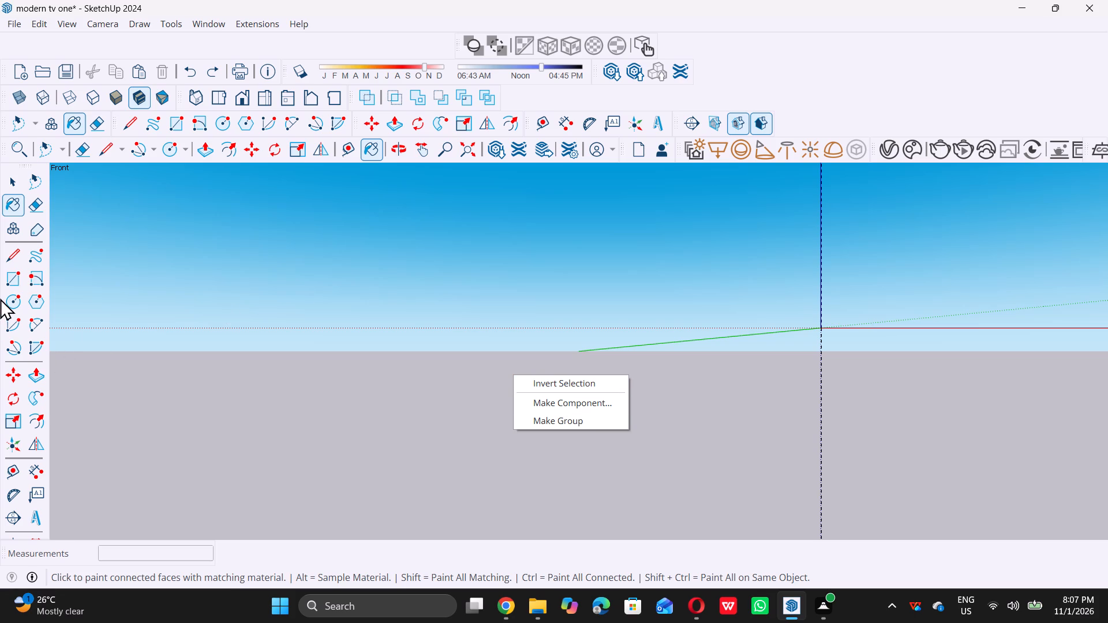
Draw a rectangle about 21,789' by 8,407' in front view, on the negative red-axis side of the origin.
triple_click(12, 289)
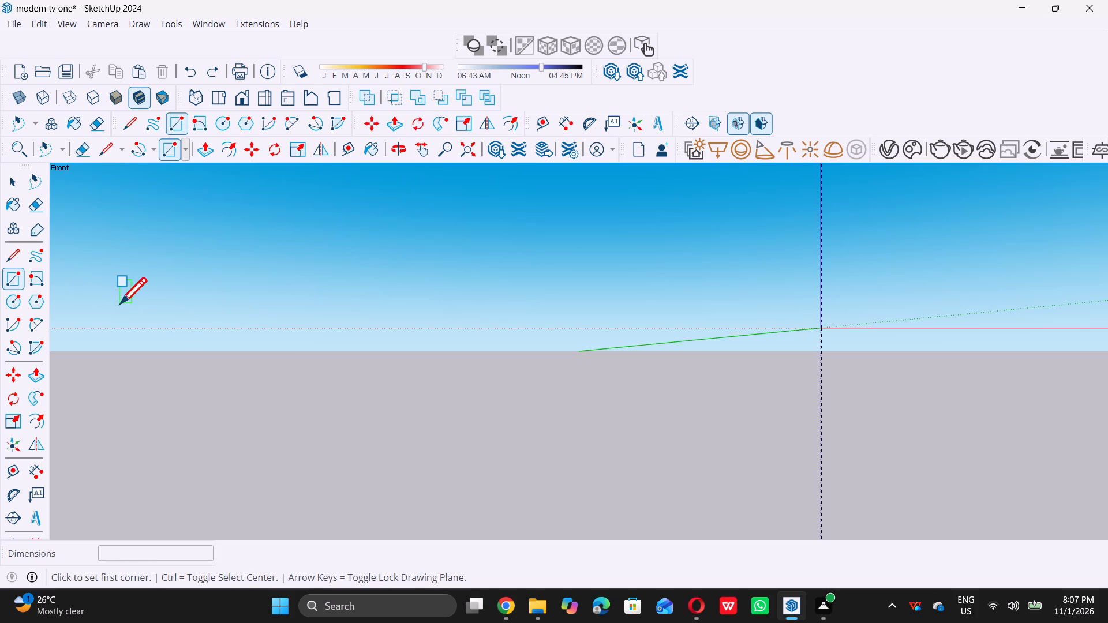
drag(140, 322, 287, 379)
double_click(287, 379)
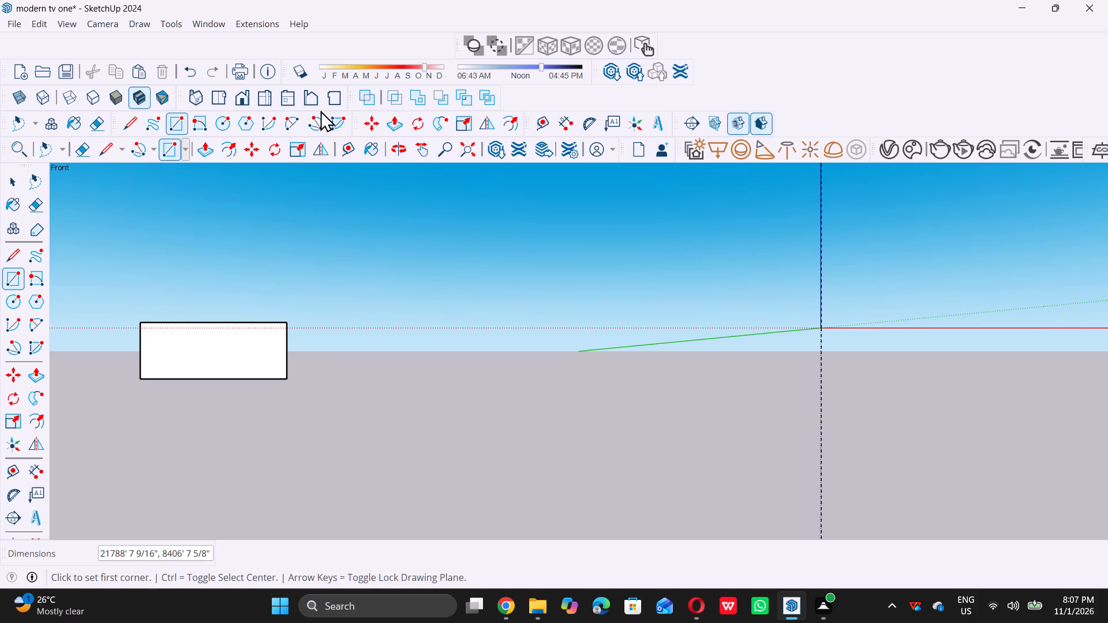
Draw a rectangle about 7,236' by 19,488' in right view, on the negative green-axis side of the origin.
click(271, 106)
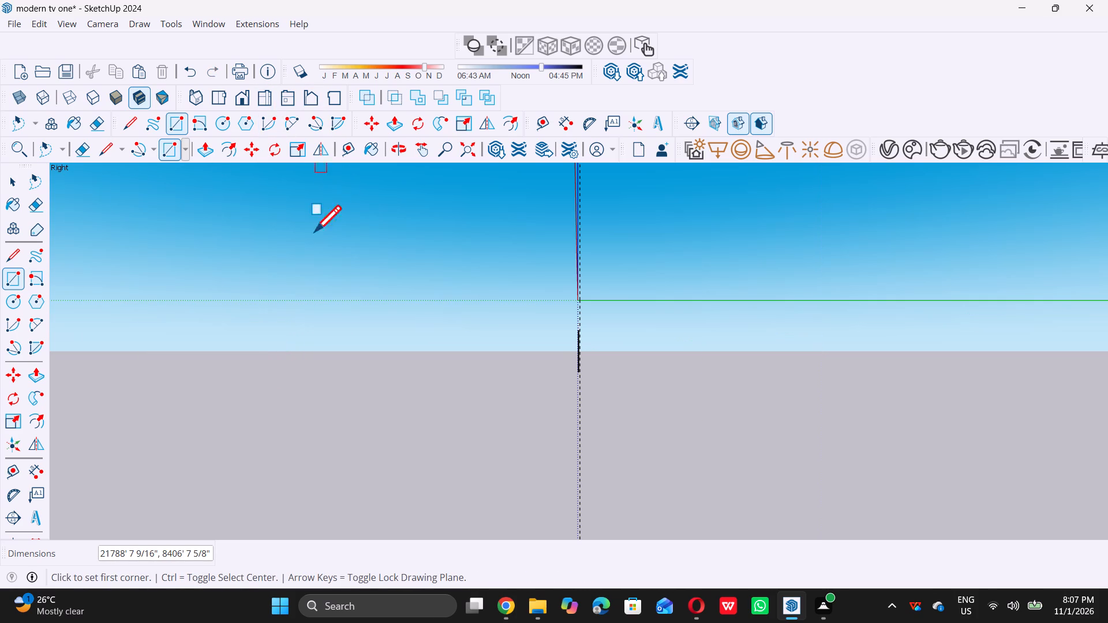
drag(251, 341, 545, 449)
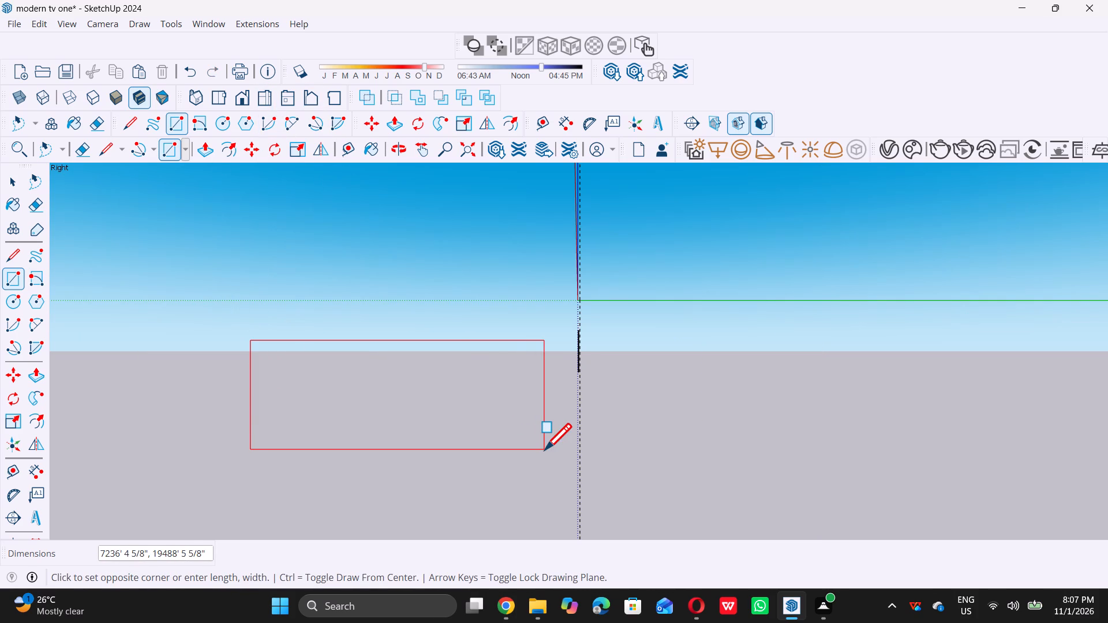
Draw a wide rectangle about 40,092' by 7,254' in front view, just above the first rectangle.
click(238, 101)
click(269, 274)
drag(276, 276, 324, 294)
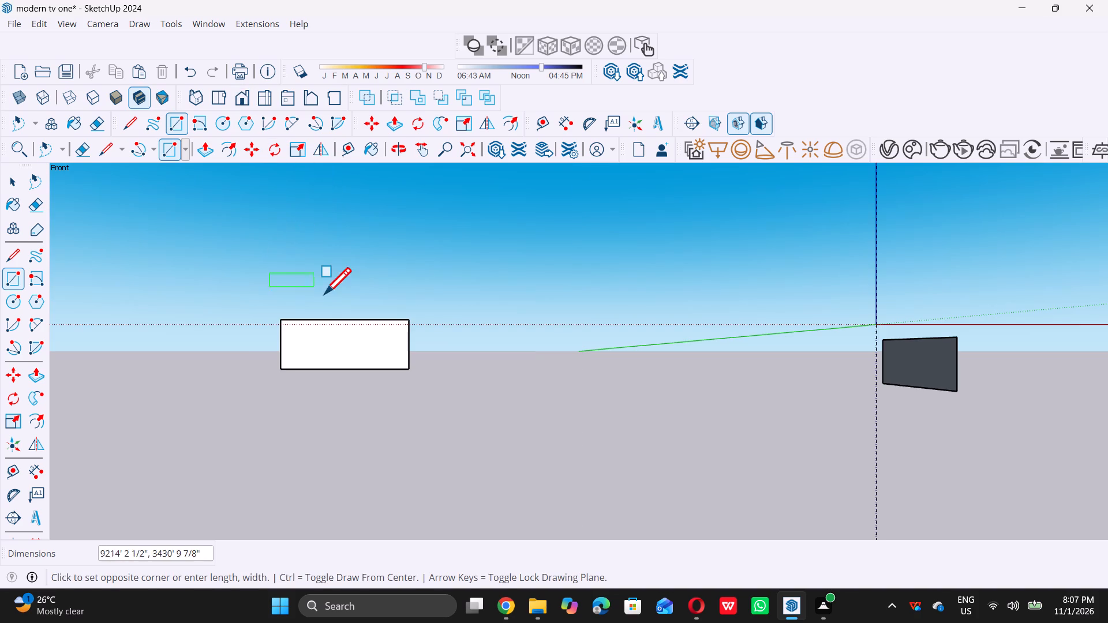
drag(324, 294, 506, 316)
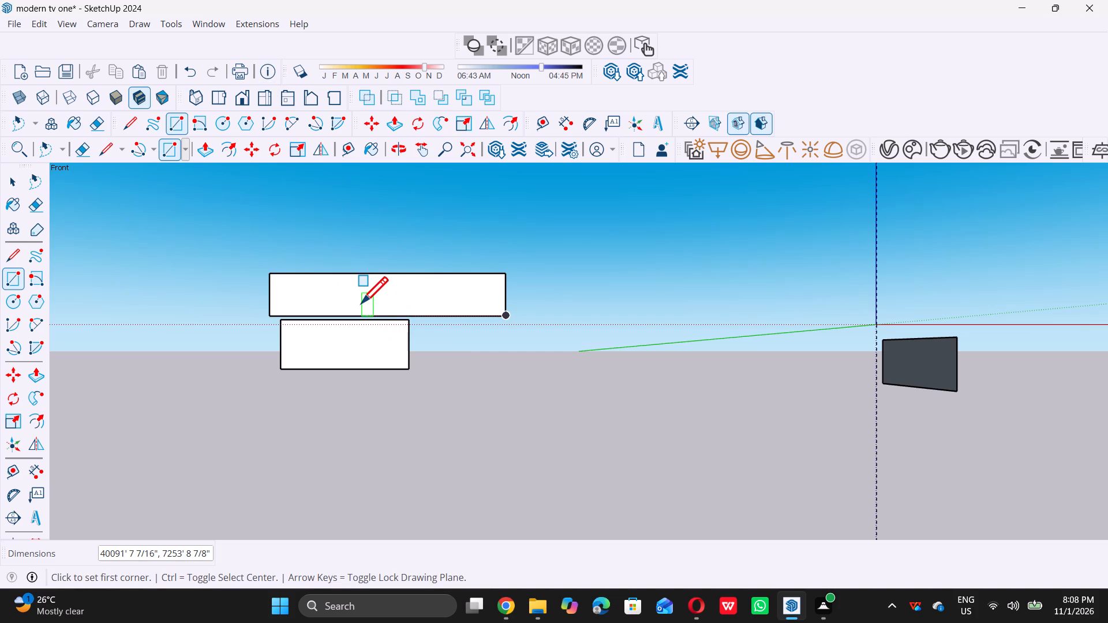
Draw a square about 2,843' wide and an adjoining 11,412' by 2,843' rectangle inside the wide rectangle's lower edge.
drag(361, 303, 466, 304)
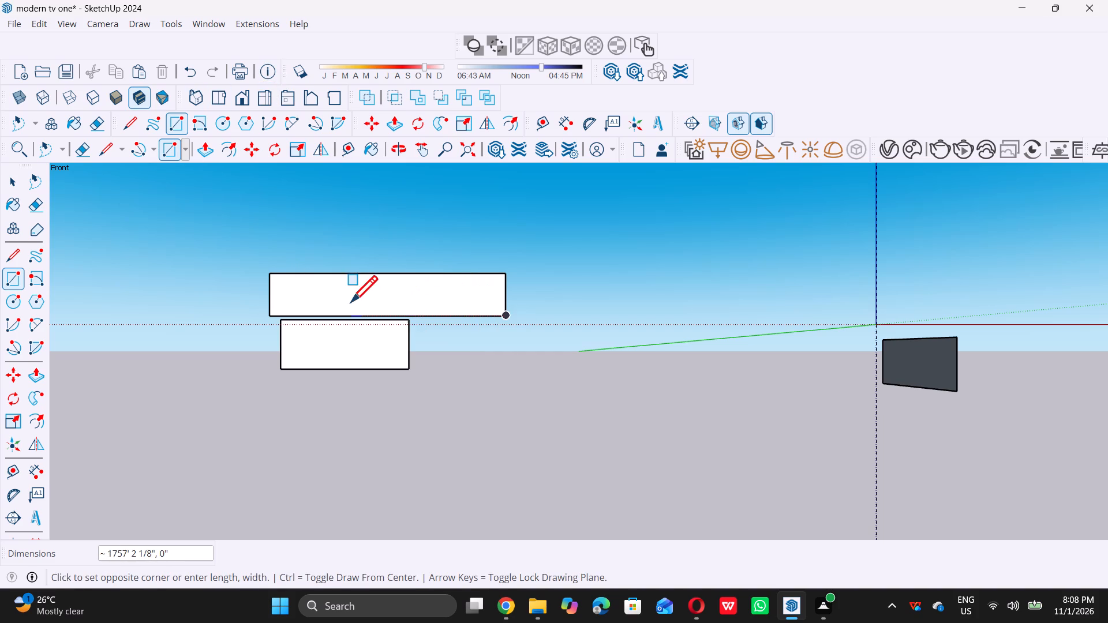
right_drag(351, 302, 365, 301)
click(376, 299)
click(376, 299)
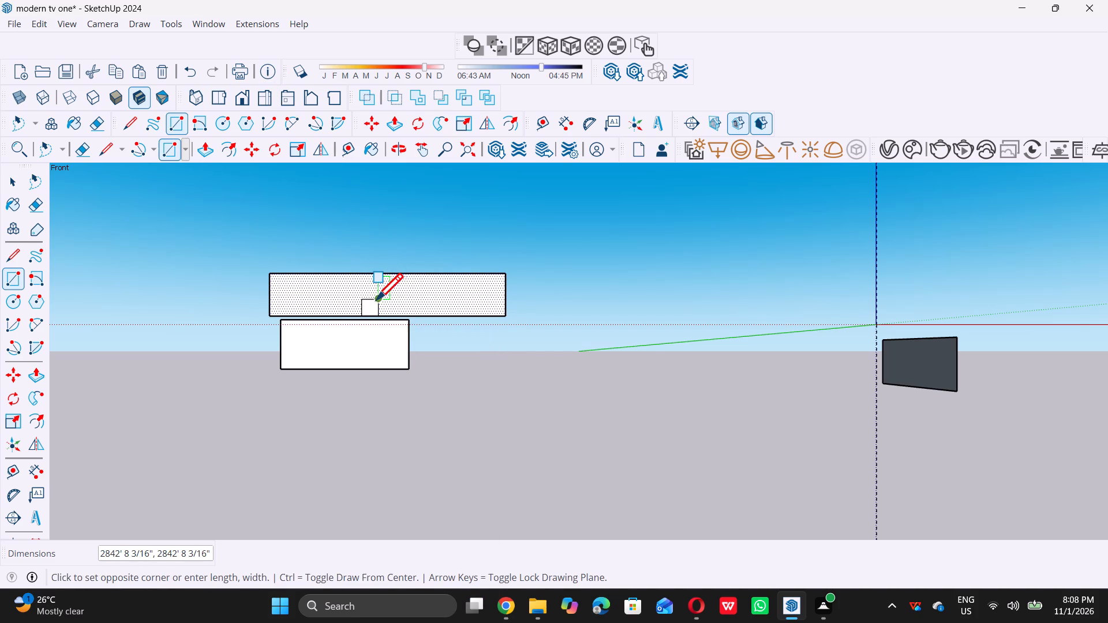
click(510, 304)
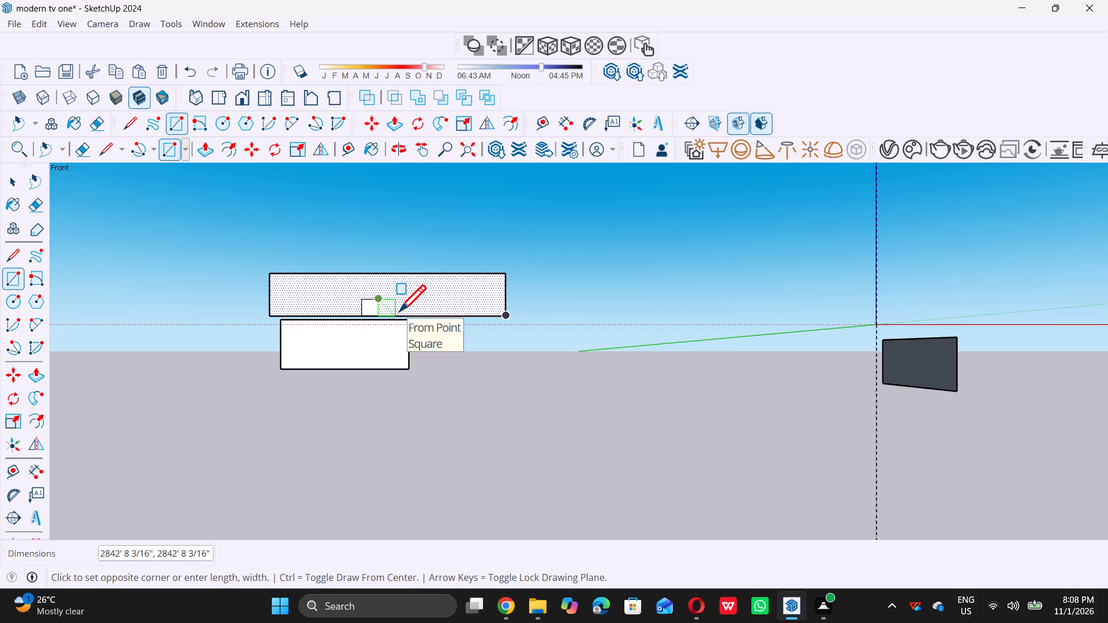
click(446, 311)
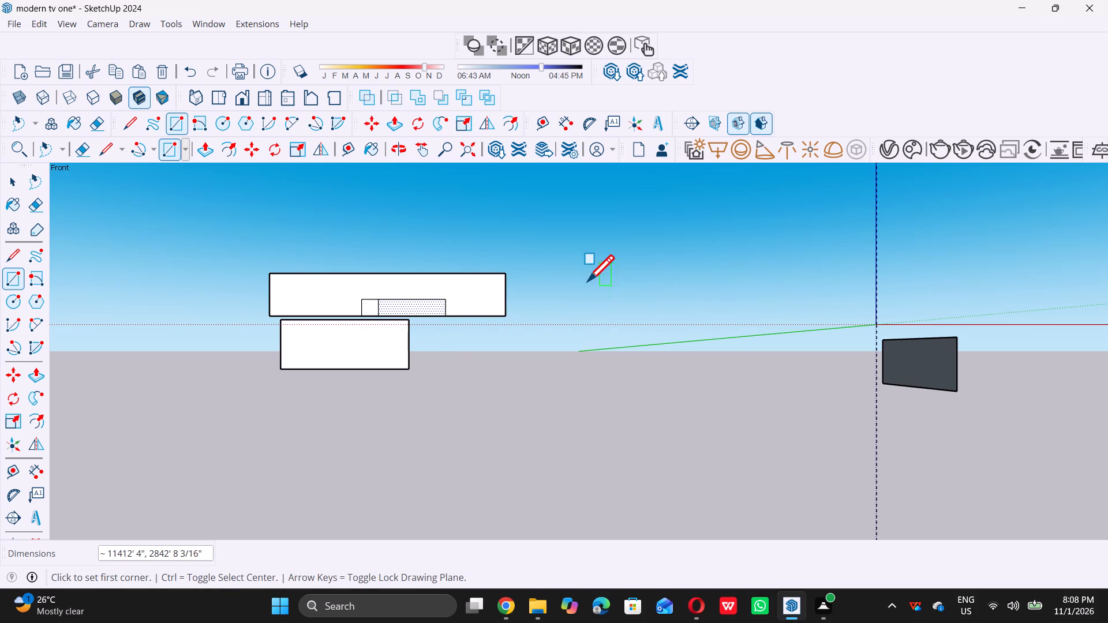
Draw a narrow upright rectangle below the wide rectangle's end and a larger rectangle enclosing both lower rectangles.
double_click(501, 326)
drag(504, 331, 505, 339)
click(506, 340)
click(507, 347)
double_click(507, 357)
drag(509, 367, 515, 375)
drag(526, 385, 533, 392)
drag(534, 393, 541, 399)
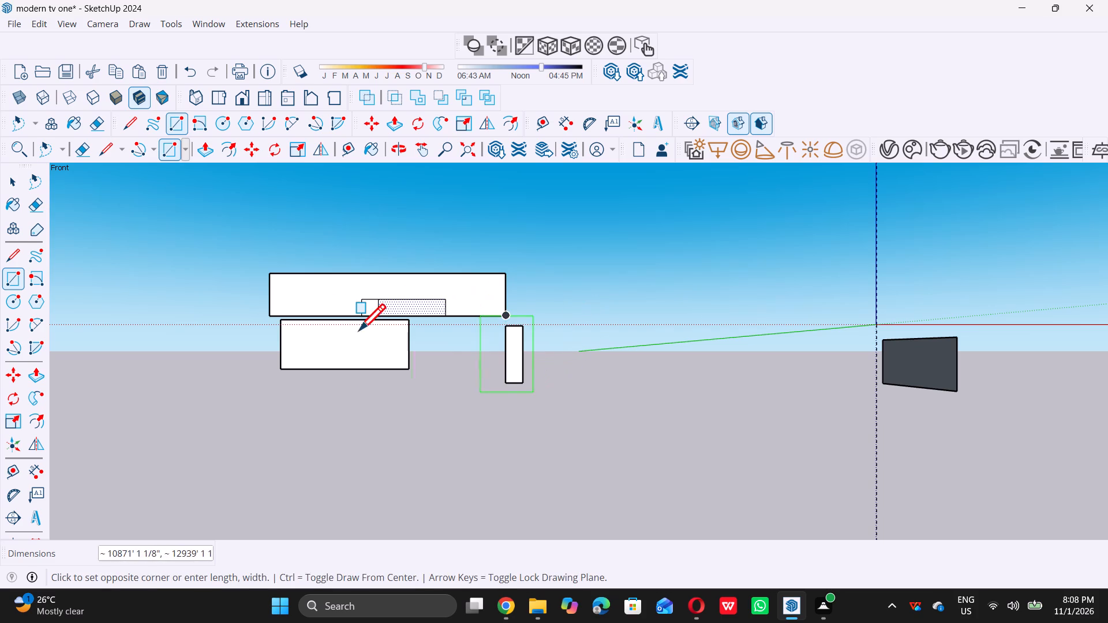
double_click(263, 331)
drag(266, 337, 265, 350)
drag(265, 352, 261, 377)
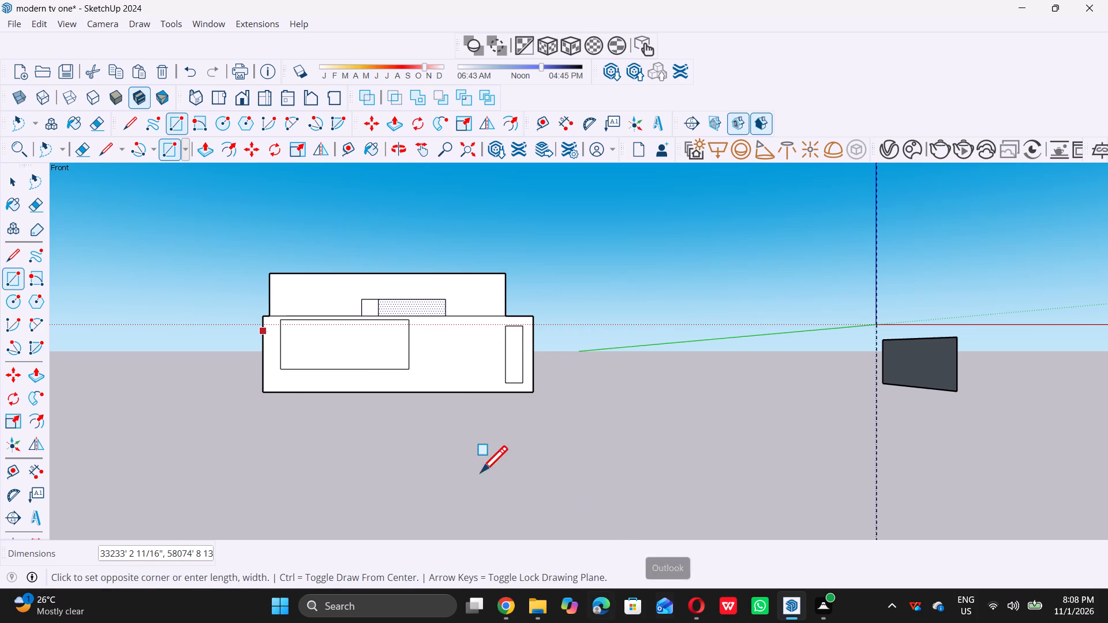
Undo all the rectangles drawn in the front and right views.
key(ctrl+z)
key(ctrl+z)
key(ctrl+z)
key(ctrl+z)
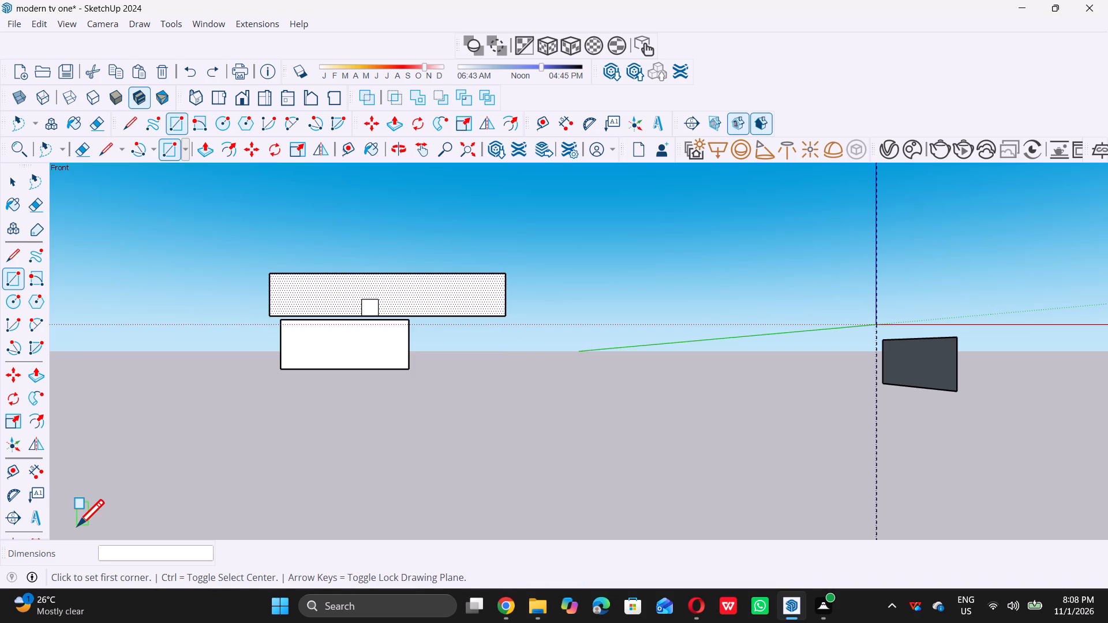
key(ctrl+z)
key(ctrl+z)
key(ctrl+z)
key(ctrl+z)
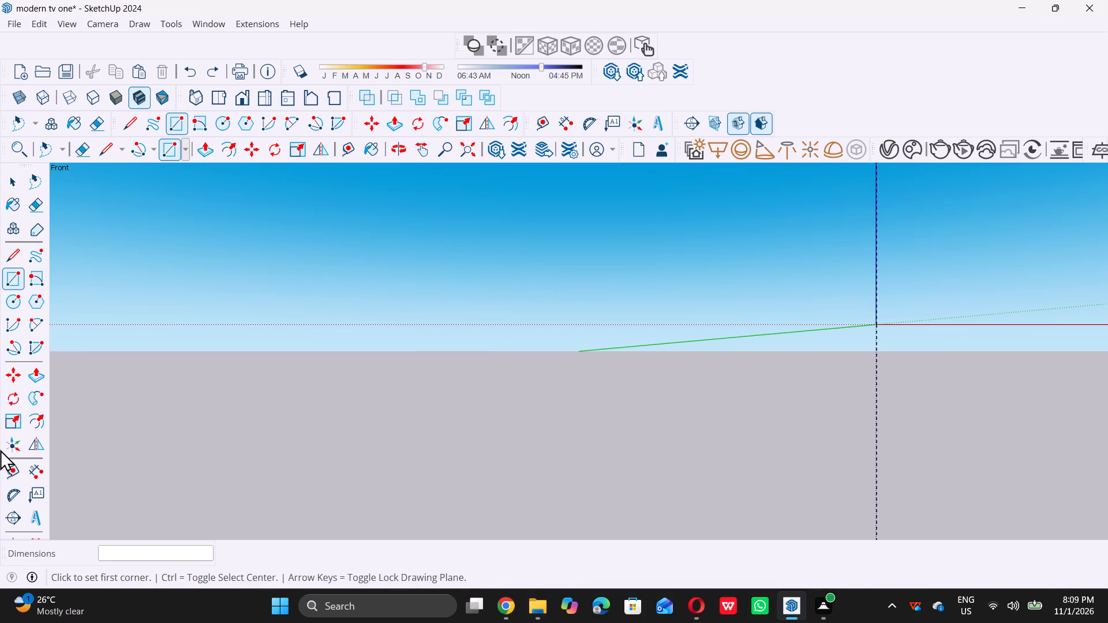
Draw a long horizontal rectangle below the red axis in front view and a small upright one beside it, about 3,823' by 9,508'.
ctrl+triple_click(232, 437)
ctrl+triple_click(232, 437)
ctrl+drag(436, 434, 484, 436)
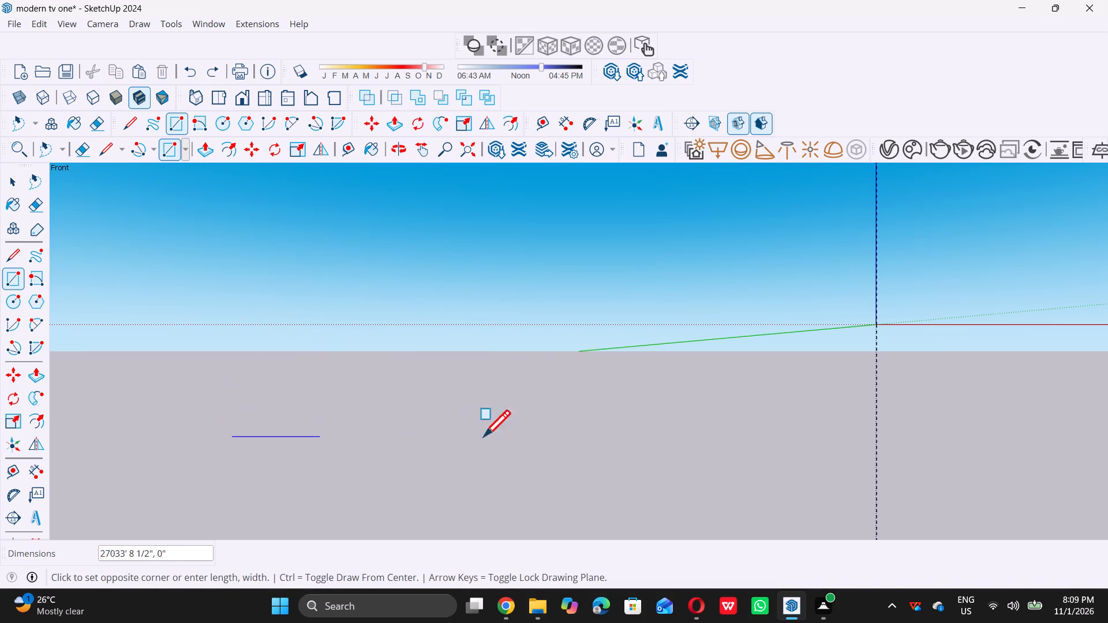
ctrl+drag(484, 436, 628, 500)
ctrl+drag(484, 436, 477, 436)
ctrl+drag(642, 485, 649, 472)
ctrl+middle_click(654, 455)
ctrl+drag(654, 452, 658, 437)
ctrl+middle_click(658, 437)
ctrl+click(659, 435)
ctrl+click(666, 427)
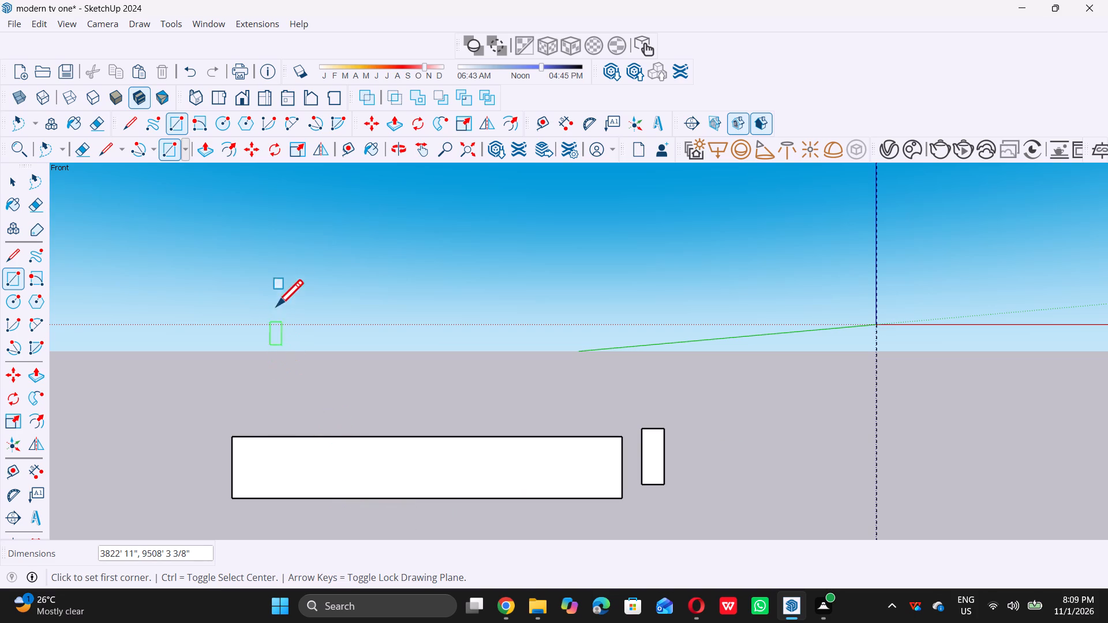
Draw a large rectangle about 64,696' by 29,505' directly above the long horizontal rectangle.
drag(251, 261, 515, 457)
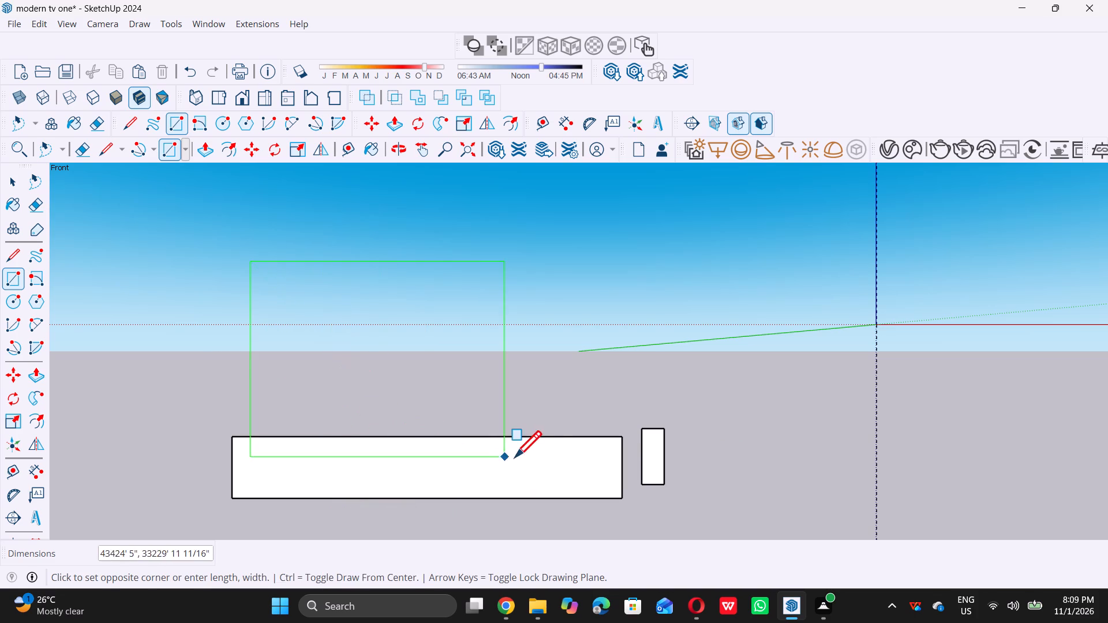
drag(515, 457, 632, 436)
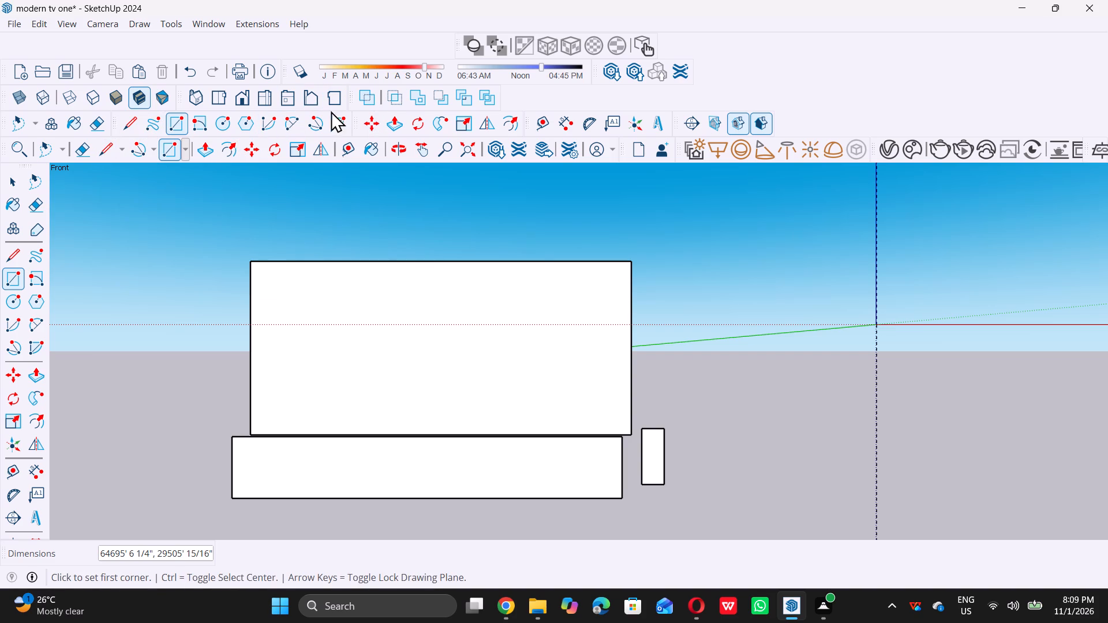
Pan around the front view to examine the large rectangle with the long and small upright rectangles below it.
click(423, 153)
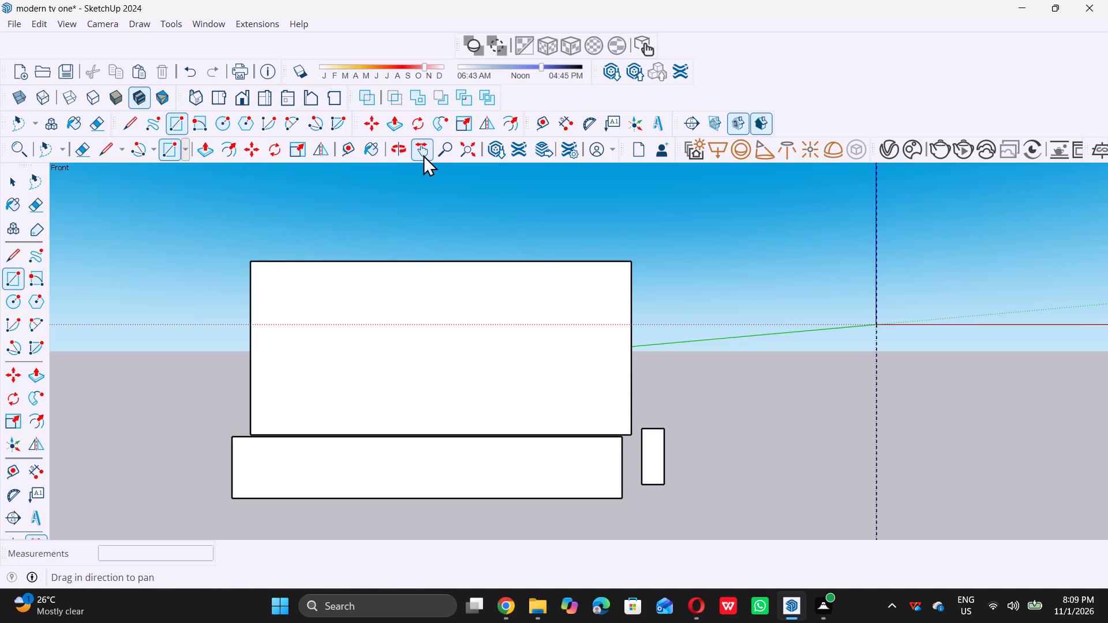
click(379, 352)
drag(391, 360, 409, 375)
drag(414, 378, 430, 391)
drag(436, 395, 445, 401)
drag(497, 413, 388, 332)
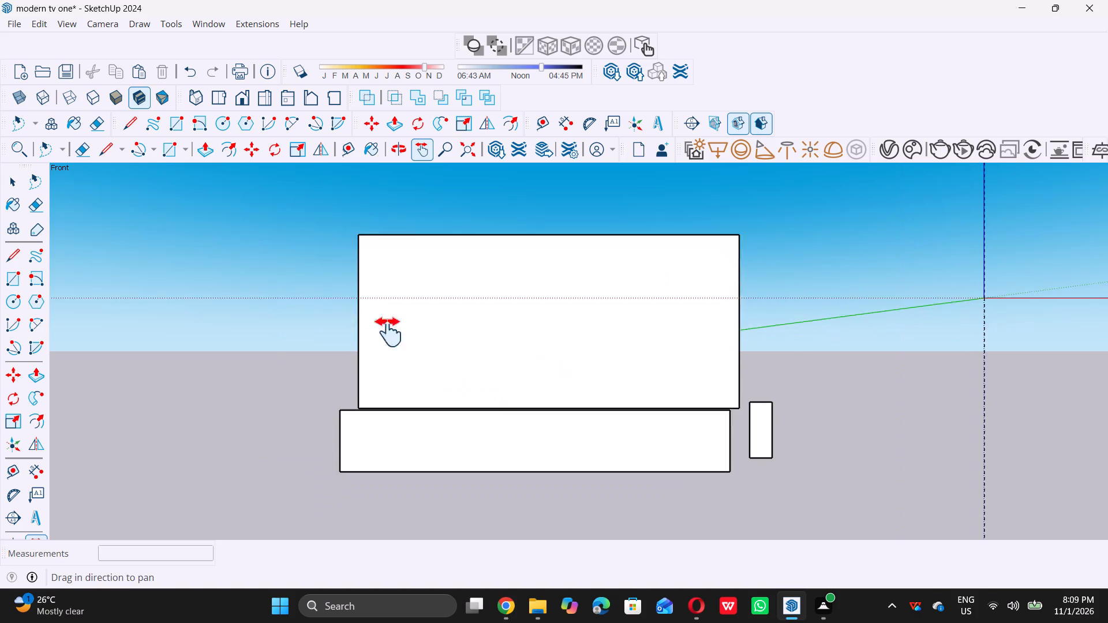
drag(388, 332, 346, 367)
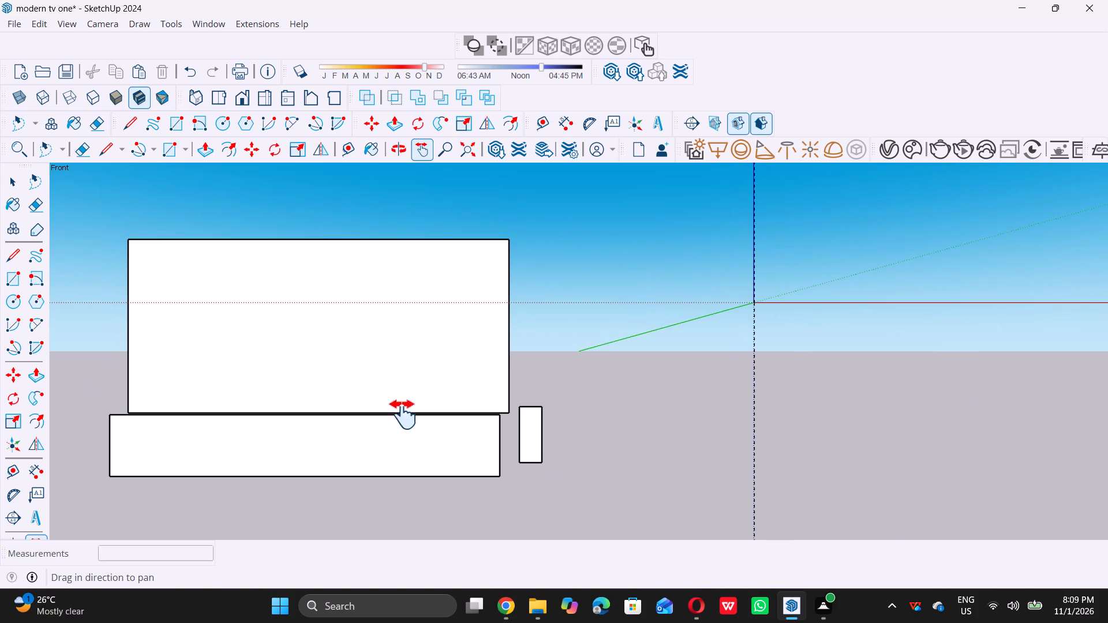
click(360, 455)
drag(360, 455, 388, 459)
drag(388, 459, 410, 456)
click(462, 397)
drag(443, 404, 435, 410)
click(426, 419)
drag(422, 422, 316, 448)
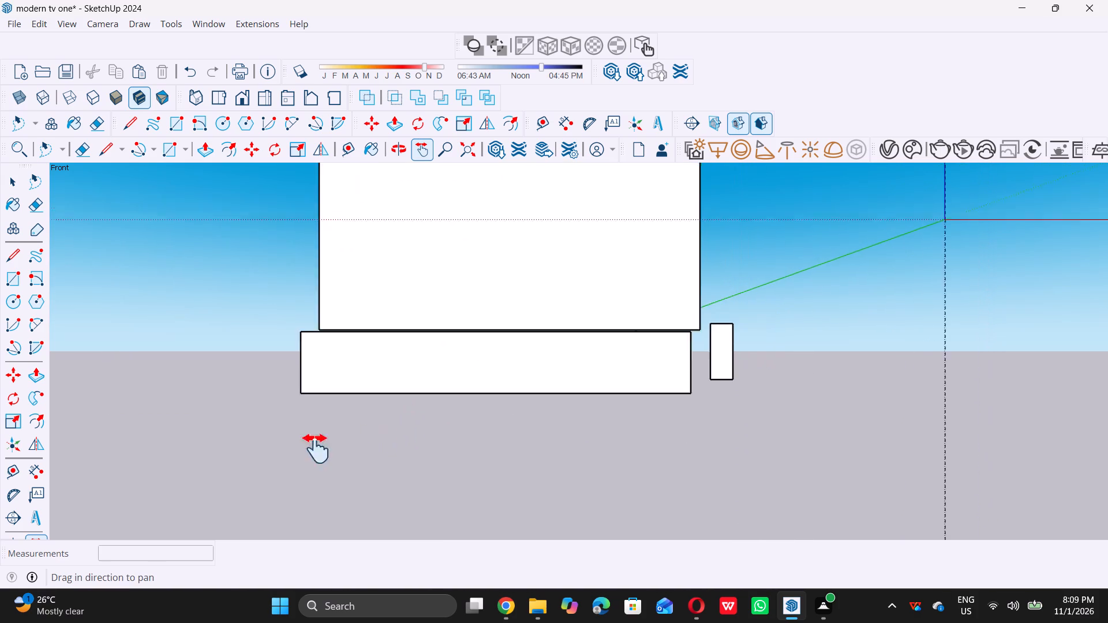
drag(316, 448, 167, 505)
click(167, 505)
click(559, 335)
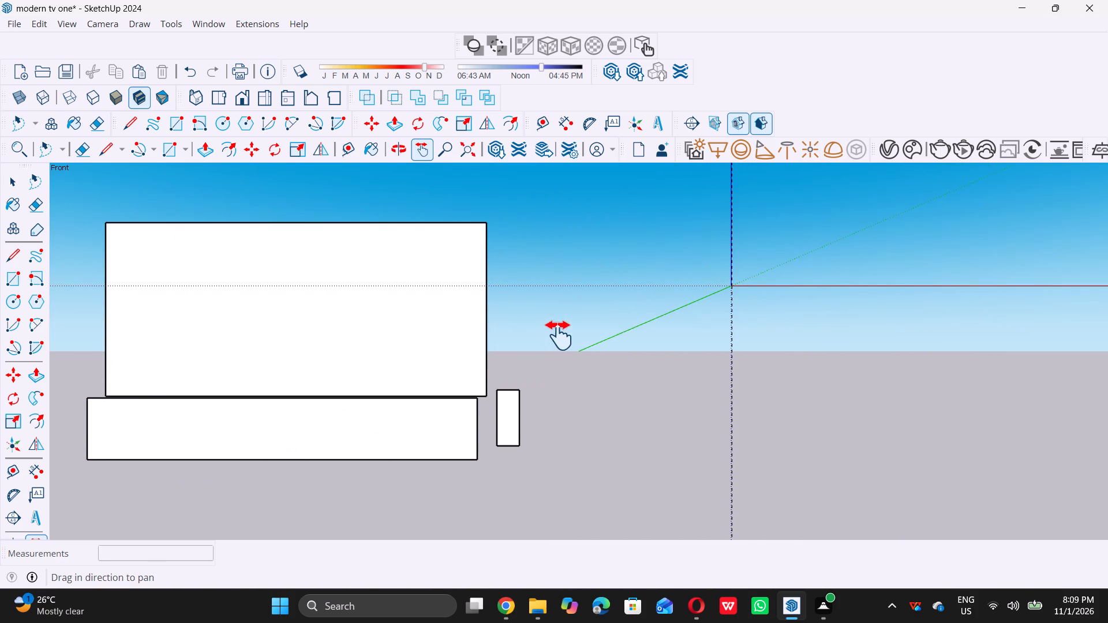
Orbit around the three rectangles to examine them obliquely, from above and from behind.
click(398, 165)
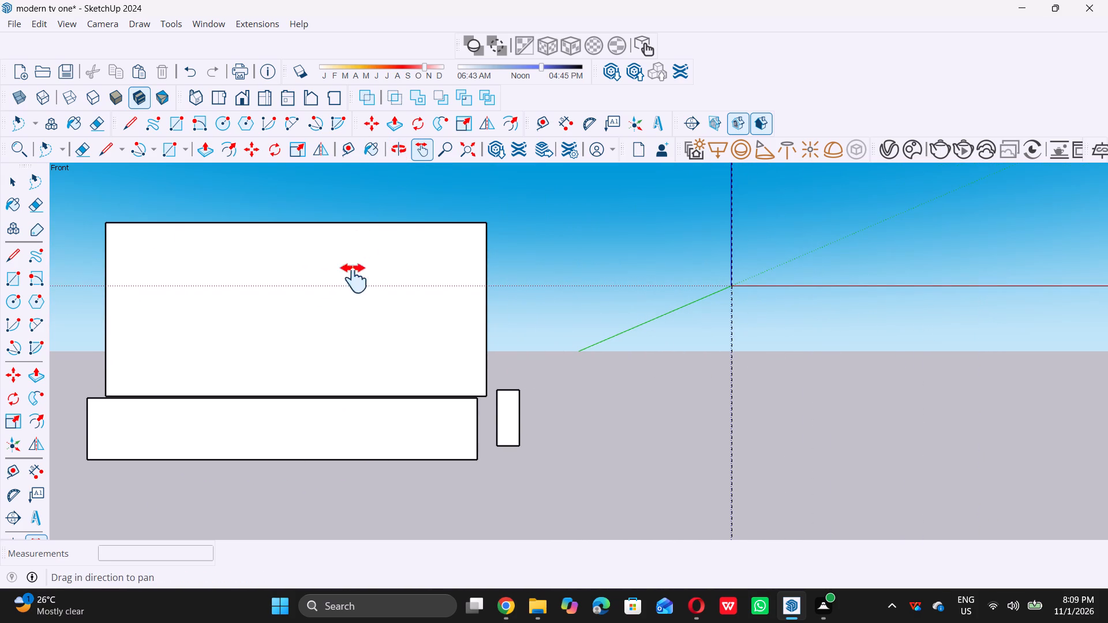
click(376, 148)
drag(391, 148, 411, 150)
click(412, 150)
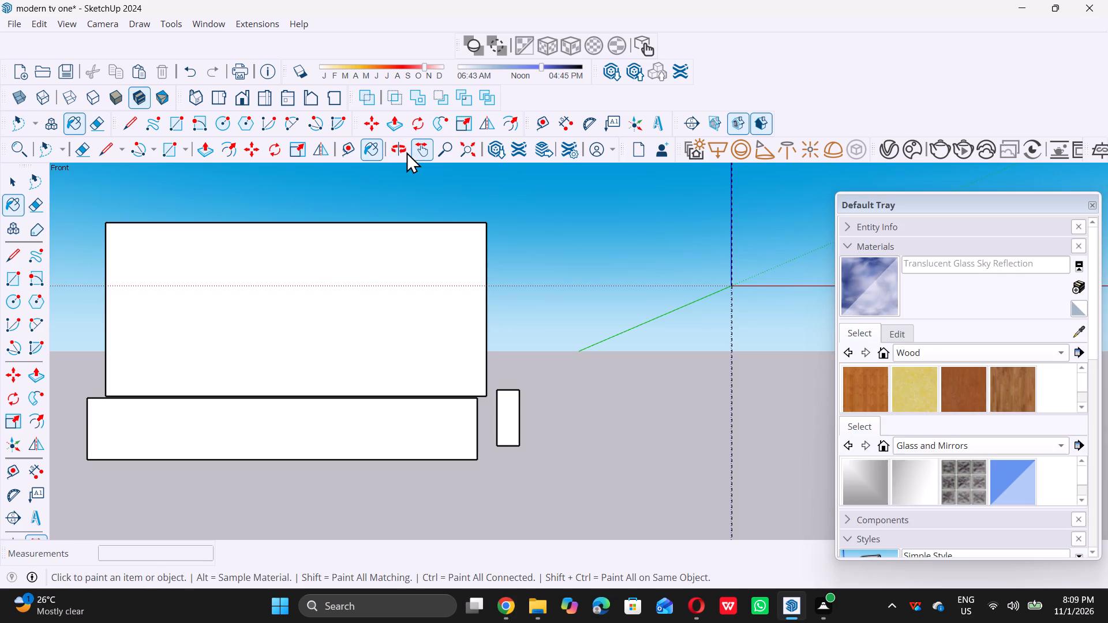
double_click(402, 147)
double_click(366, 274)
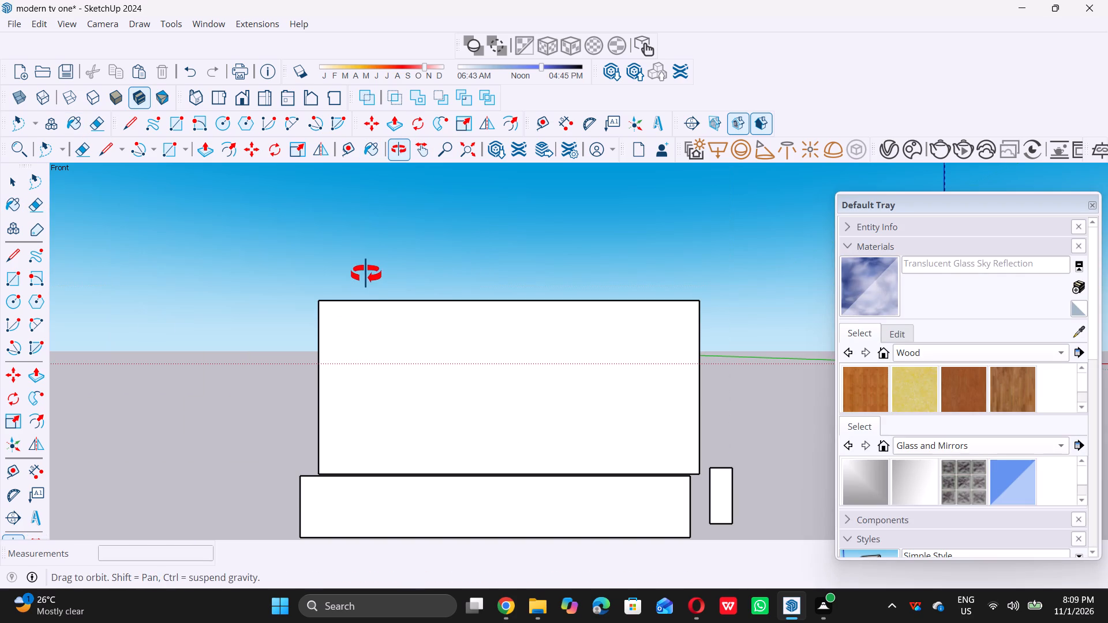
click(400, 336)
drag(345, 292, 336, 288)
double_click(334, 288)
click(326, 286)
drag(321, 265, 326, 257)
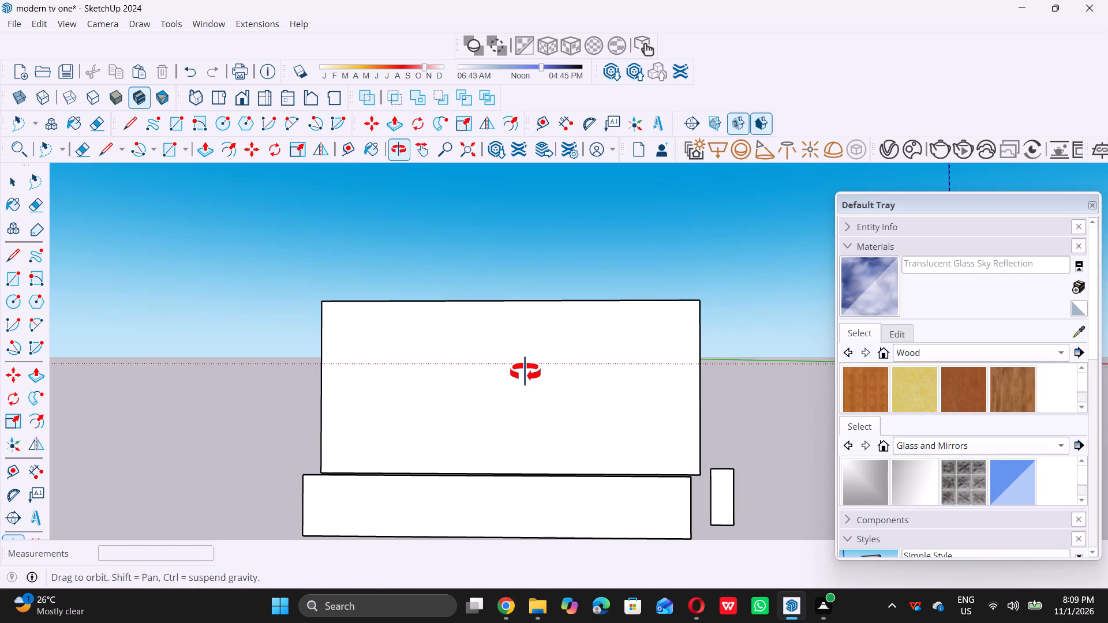
drag(527, 374, 470, 343)
drag(455, 334, 415, 308)
drag(401, 295, 388, 283)
drag(385, 283, 151, 256)
drag(147, 256, 133, 256)
drag(103, 256, 95, 254)
drag(95, 254, 105, 256)
drag(121, 261, 556, 434)
drag(538, 432, 527, 430)
drag(441, 348, 441, 336)
drag(441, 331, 441, 342)
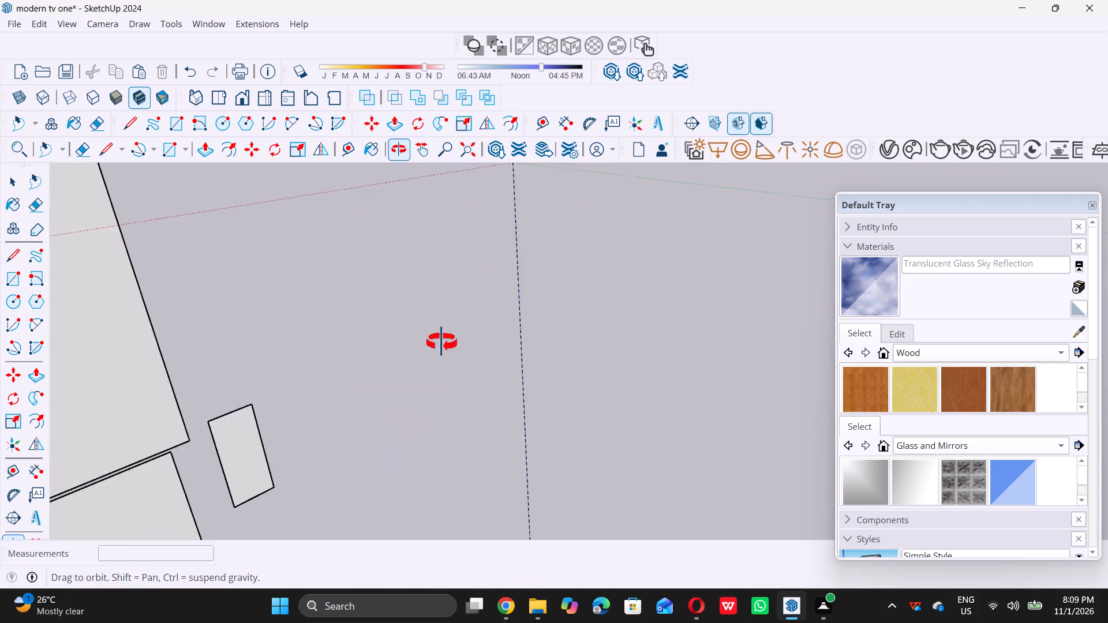
drag(441, 342, 504, 253)
middle_drag(504, 253, 551, 253)
drag(551, 253, 643, 287)
middle_drag(643, 287, 652, 292)
drag(652, 292, 690, 326)
middle_drag(690, 326, 694, 332)
drag(694, 332, 720, 403)
drag(730, 425, 568, 509)
drag(330, 430, 272, 392)
drag(272, 389, 268, 354)
drag(375, 325, 433, 343)
drag(440, 346, 447, 348)
double_click(450, 350)
drag(459, 353, 477, 366)
drag(487, 370, 948, 494)
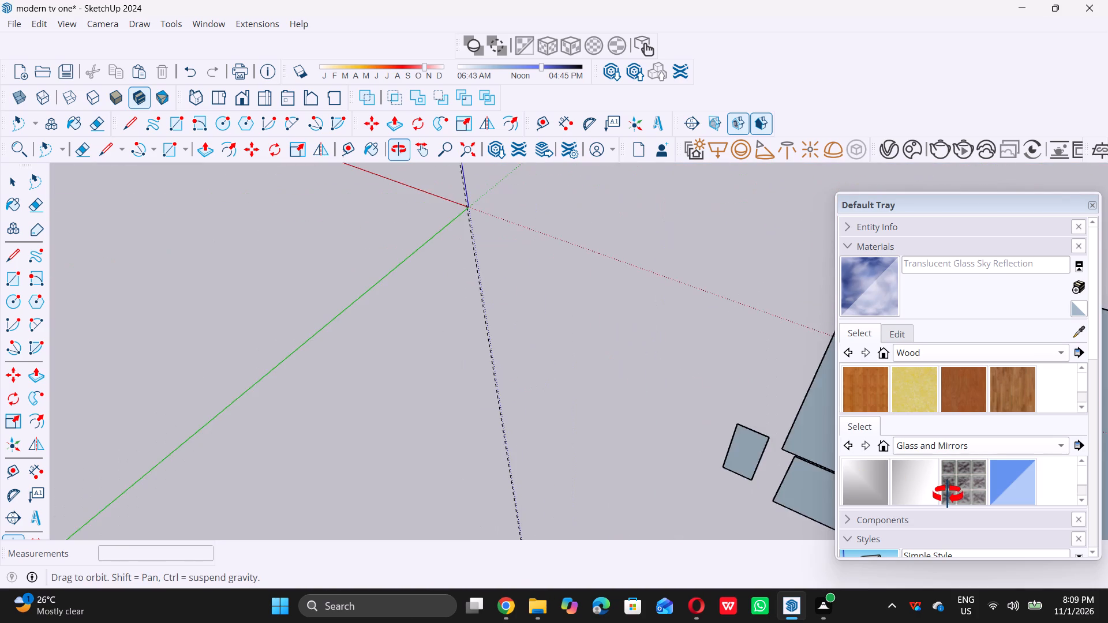
drag(948, 494, 510, 359)
double_click(510, 359)
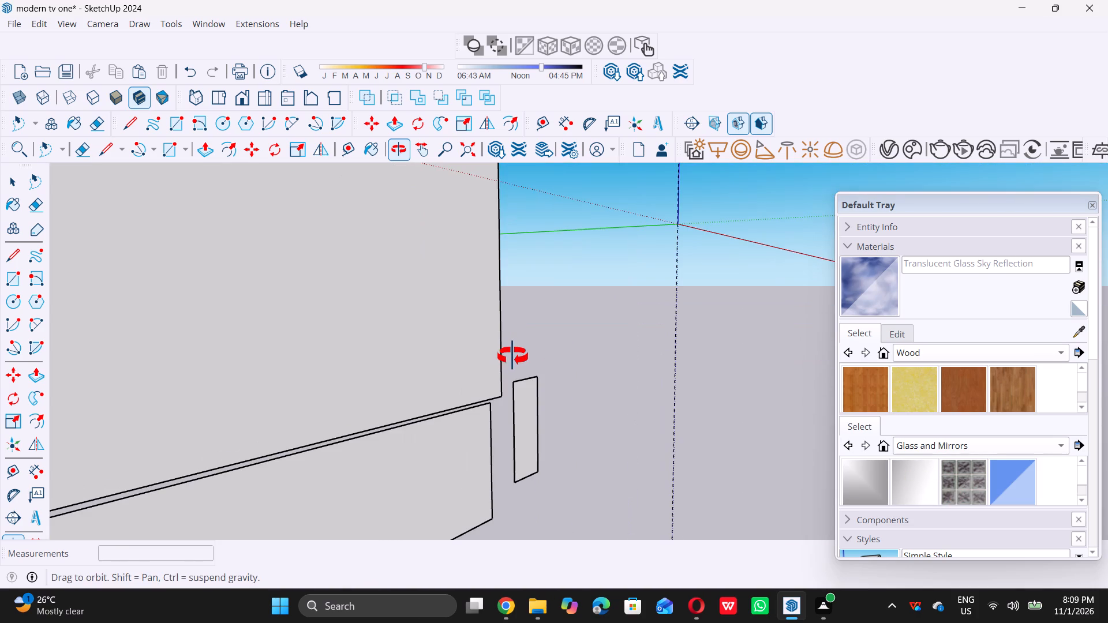
Orbit around the front side of the three rectangles to examine them, ending close to the large rectangle's face.
click(512, 356)
drag(521, 346, 527, 337)
double_click(542, 326)
drag(544, 322, 551, 321)
drag(553, 321, 567, 318)
click(600, 314)
drag(634, 373, 393, 411)
drag(373, 409, 301, 393)
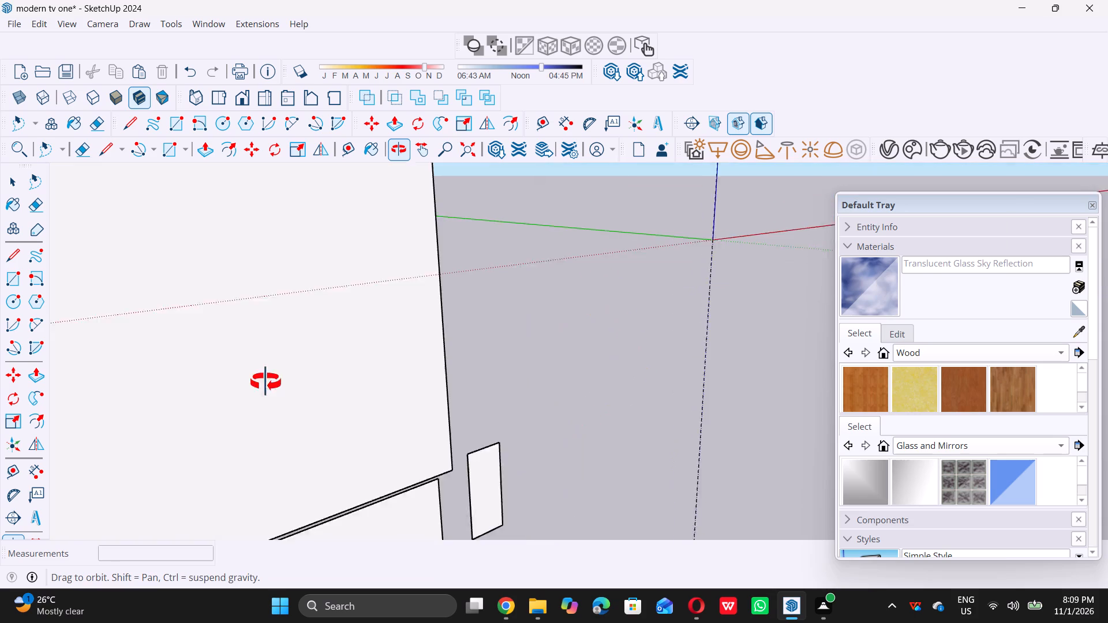
drag(192, 307, 187, 297)
drag(182, 272, 181, 266)
click(180, 252)
drag(195, 195, 408, 184)
drag(476, 192, 564, 207)
drag(632, 228, 662, 249)
drag(672, 254, 690, 273)
drag(695, 281, 464, 490)
drag(378, 474, 325, 458)
click(325, 457)
drag(325, 455, 330, 440)
click(330, 440)
drag(330, 438, 331, 433)
click(332, 431)
drag(332, 430, 339, 415)
click(391, 378)
click(397, 378)
drag(398, 378, 406, 381)
drag(415, 384, 436, 388)
drag(447, 391, 544, 404)
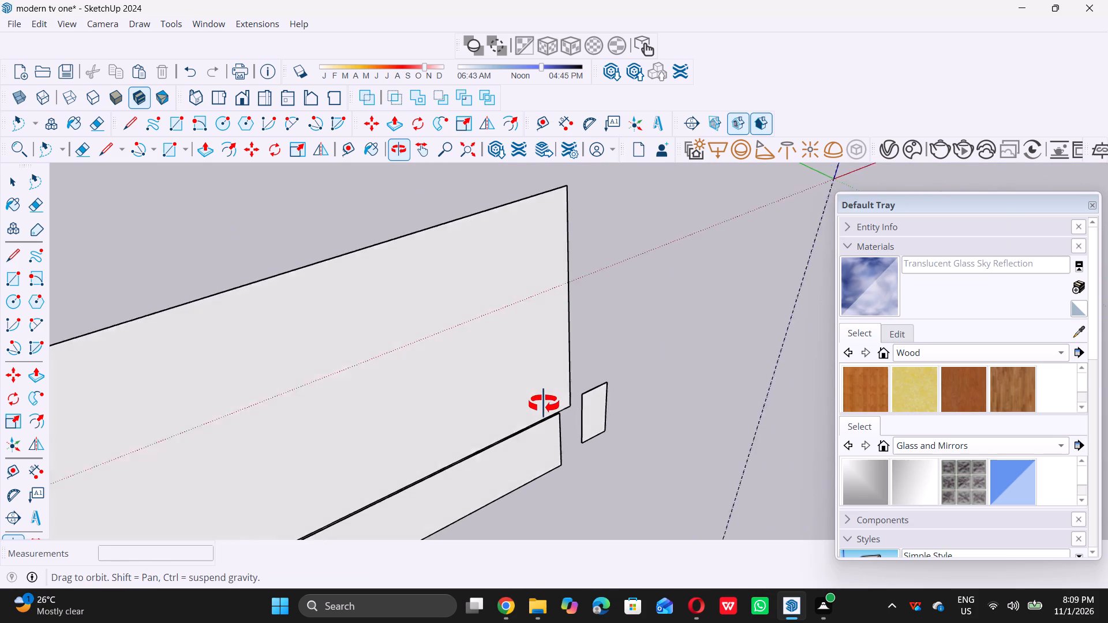
drag(544, 404, 455, 419)
double_click(447, 419)
double_click(441, 418)
click(427, 407)
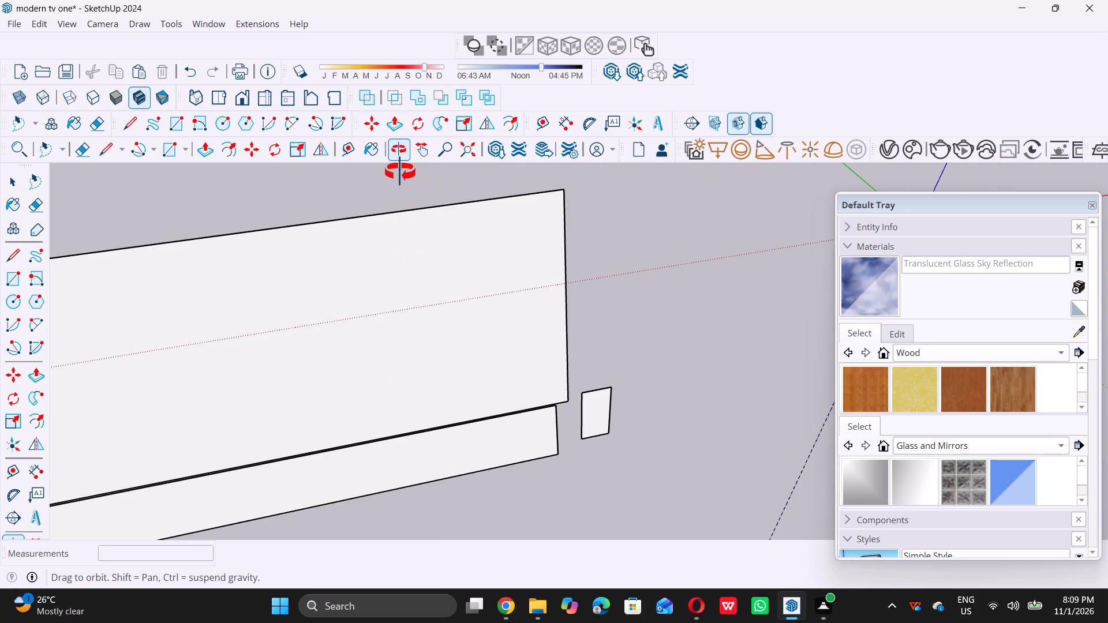
click(422, 166)
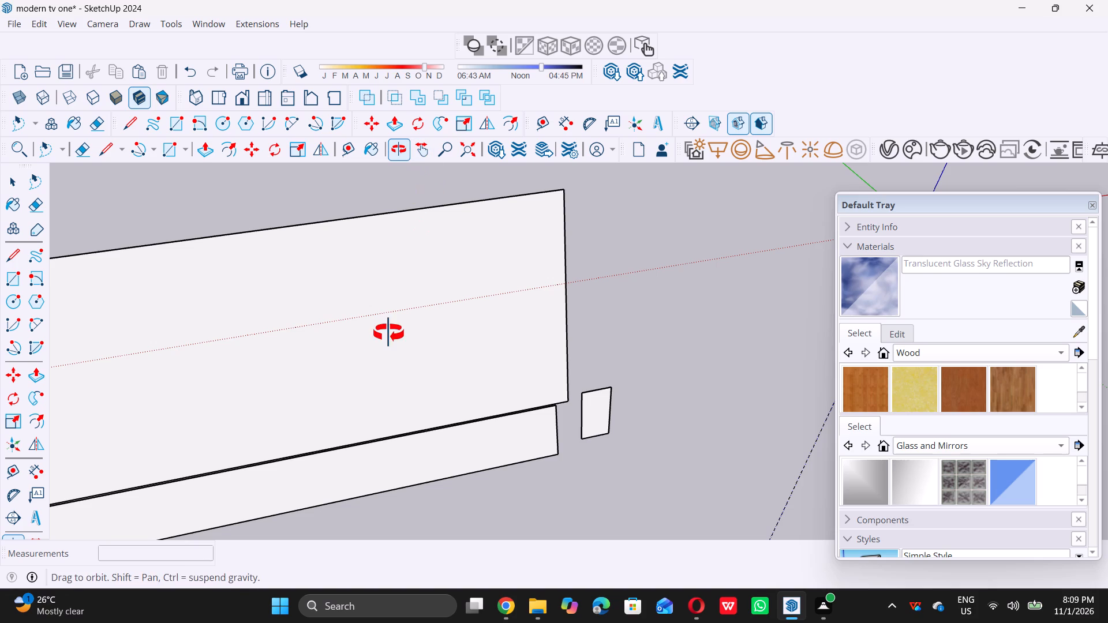
double_click(364, 346)
drag(537, 434, 507, 419)
click(504, 417)
drag(500, 415, 492, 412)
click(489, 411)
drag(475, 411, 470, 411)
click(464, 411)
drag(452, 410, 444, 410)
drag(366, 382, 367, 373)
drag(368, 371, 364, 328)
drag(364, 315, 365, 300)
click(368, 290)
double_click(511, 444)
drag(513, 452, 516, 468)
drag(519, 479, 521, 487)
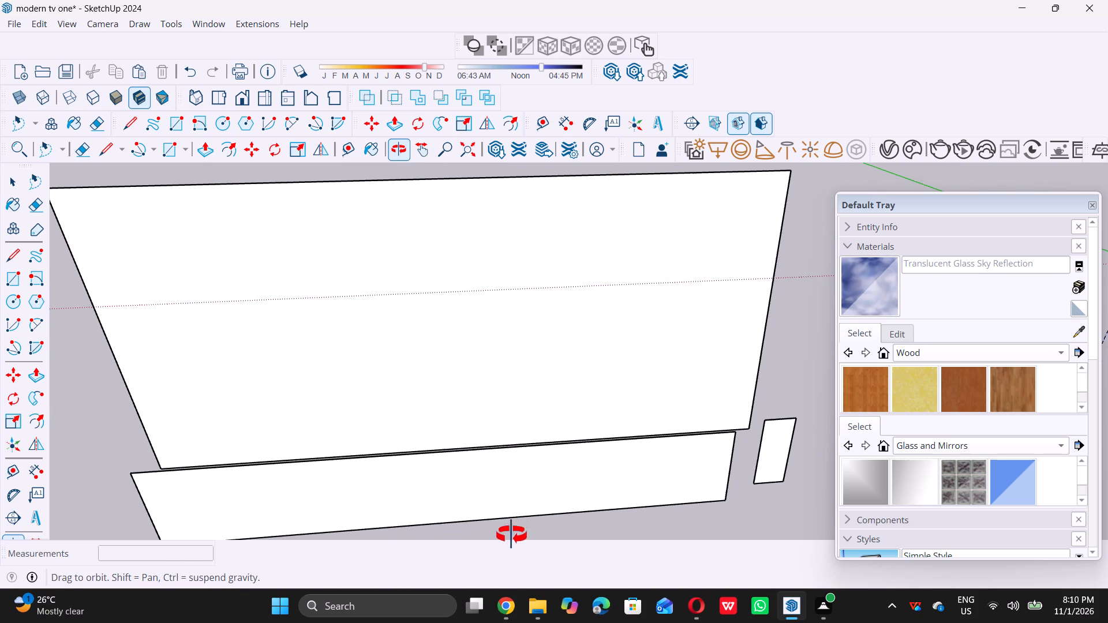
drag(505, 518, 477, 408)
drag(477, 390, 428, 268)
click(424, 268)
drag(420, 268, 415, 268)
click(414, 268)
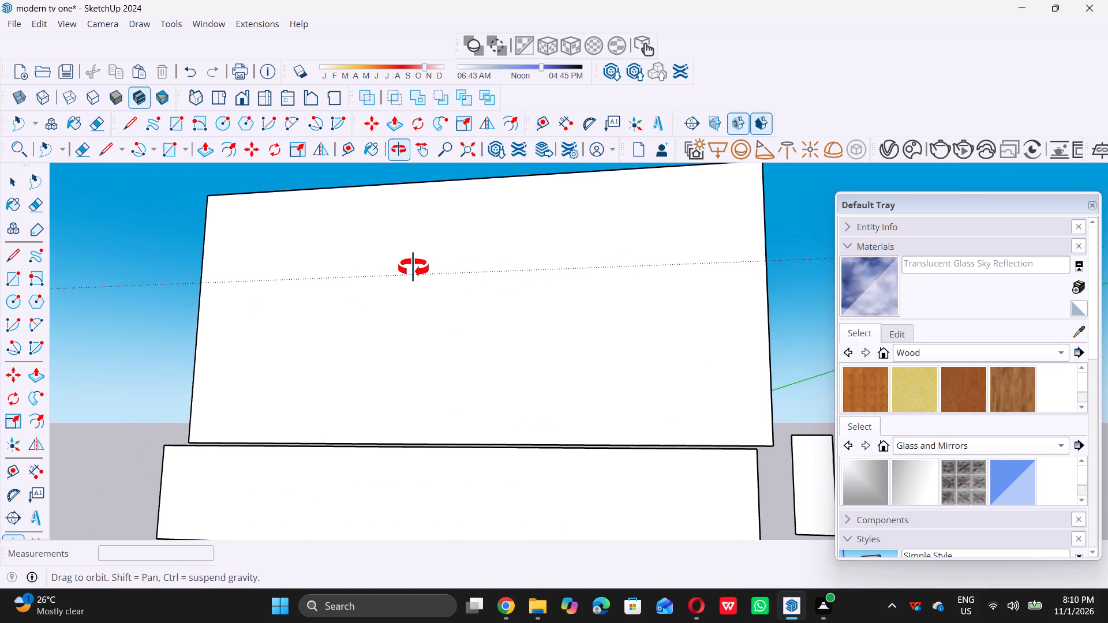
drag(413, 268, 740, 396)
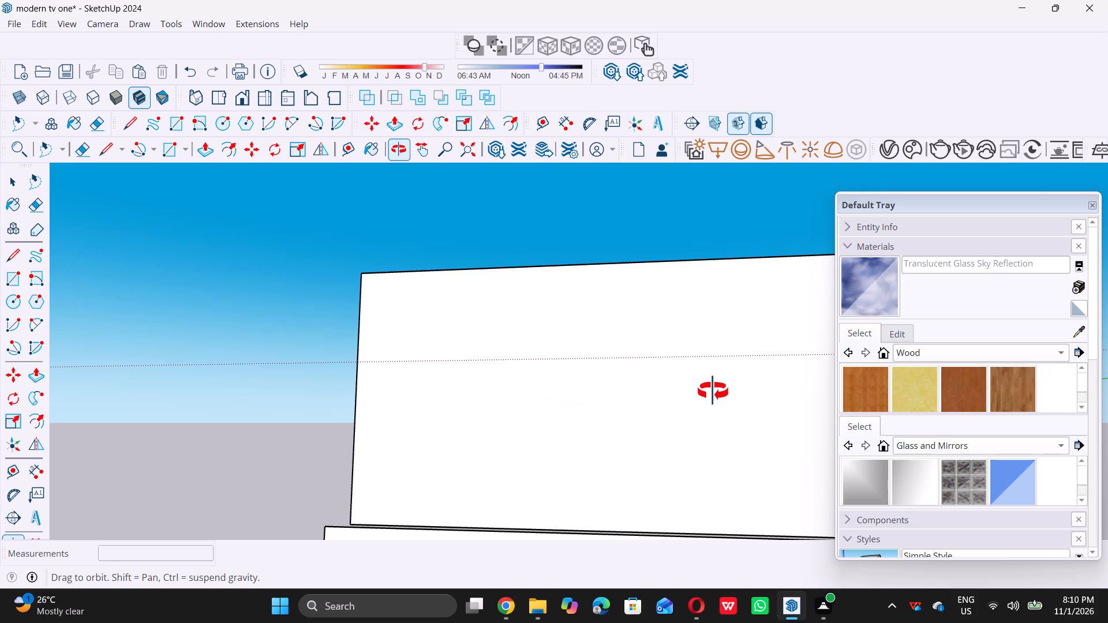
drag(654, 390, 747, 395)
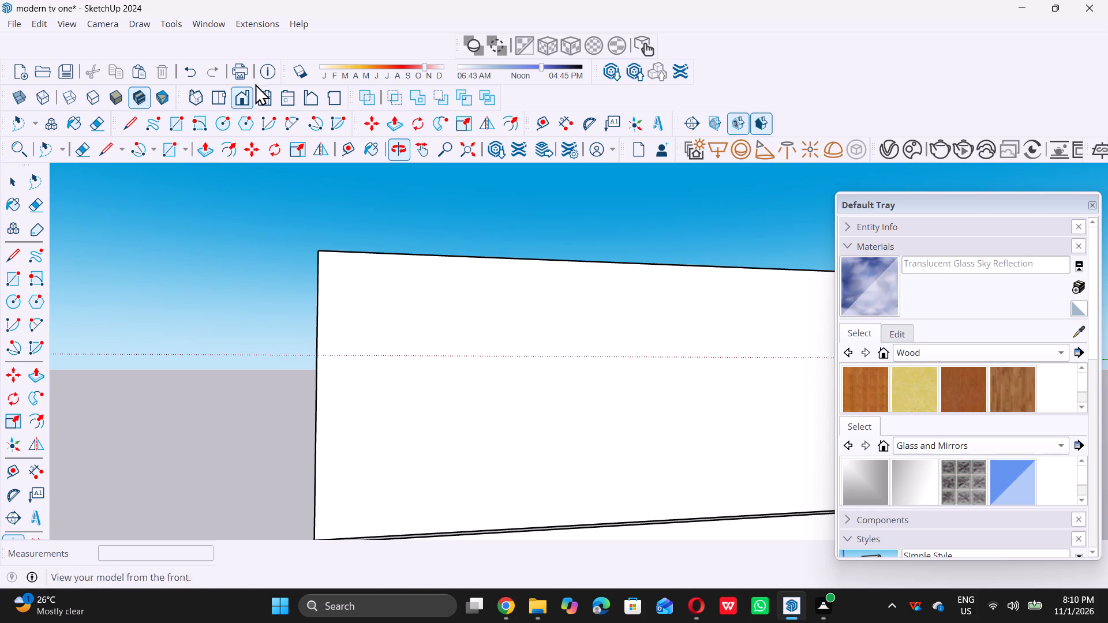
Place a slanted Tape Measure guide on the large rectangle's face and measure about 26,739' across the face.
triple_click(534, 127)
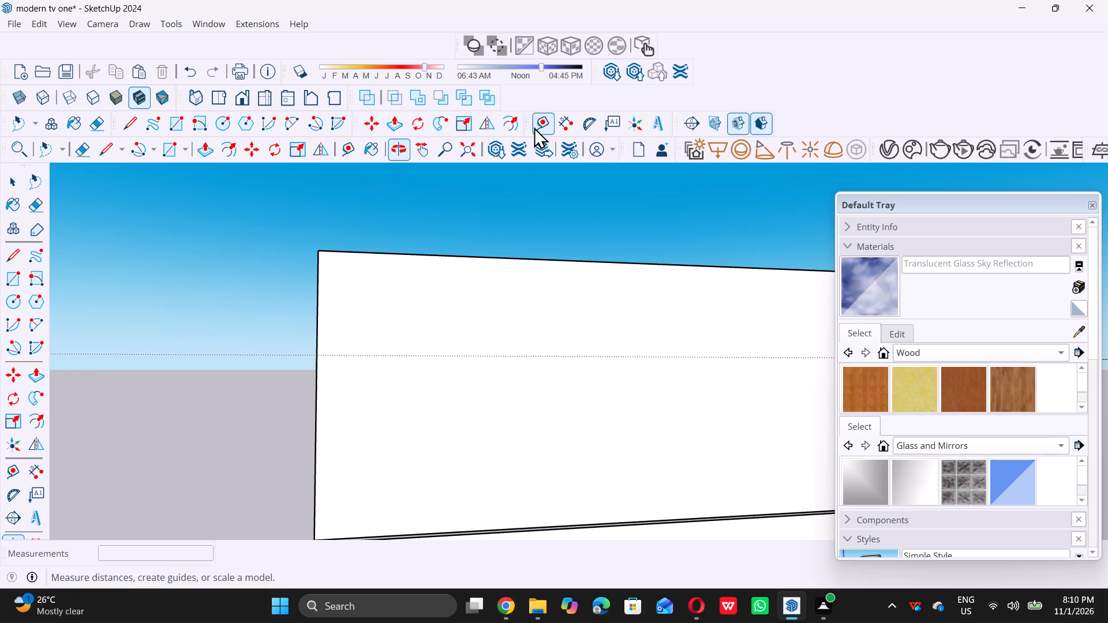
click(443, 367)
drag(443, 367, 450, 371)
drag(462, 373, 553, 401)
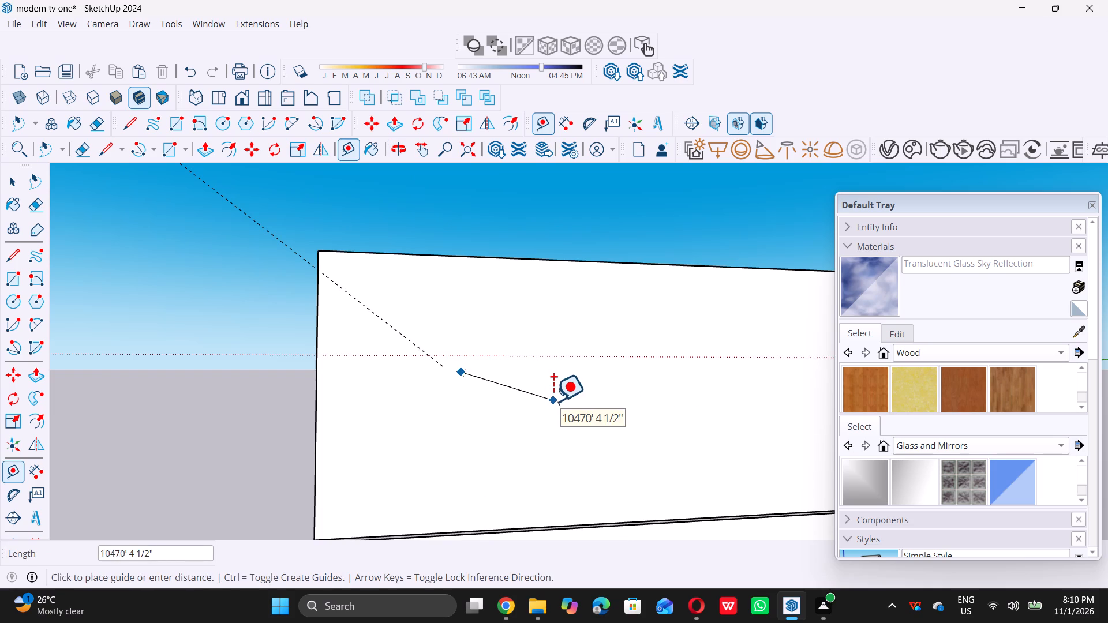
drag(553, 401, 692, 378)
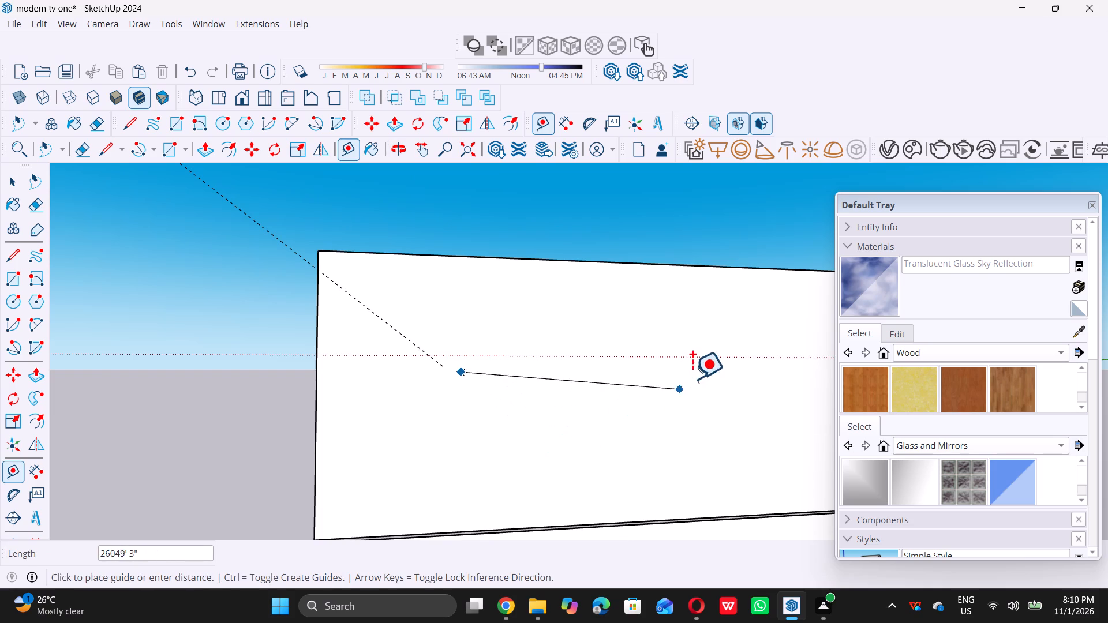
drag(692, 378, 694, 376)
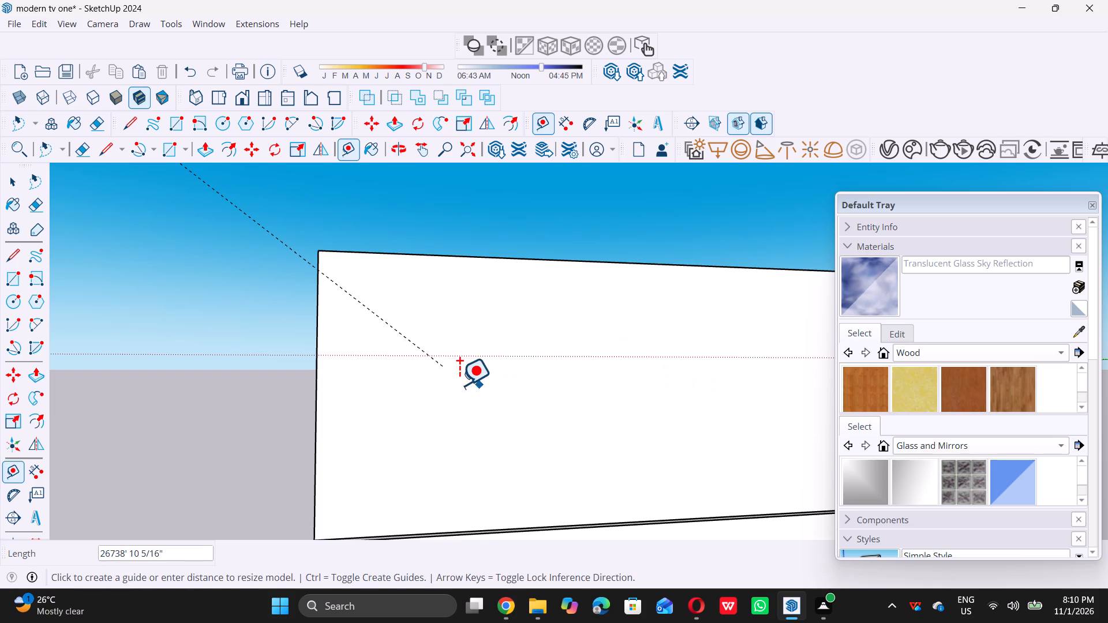
Add a steep downward Tape Measure guide below the slanted one and a near-horizontal guide farther across the large rectangle's face.
double_click(446, 384)
click(444, 388)
drag(443, 403, 443, 408)
drag(443, 411, 608, 478)
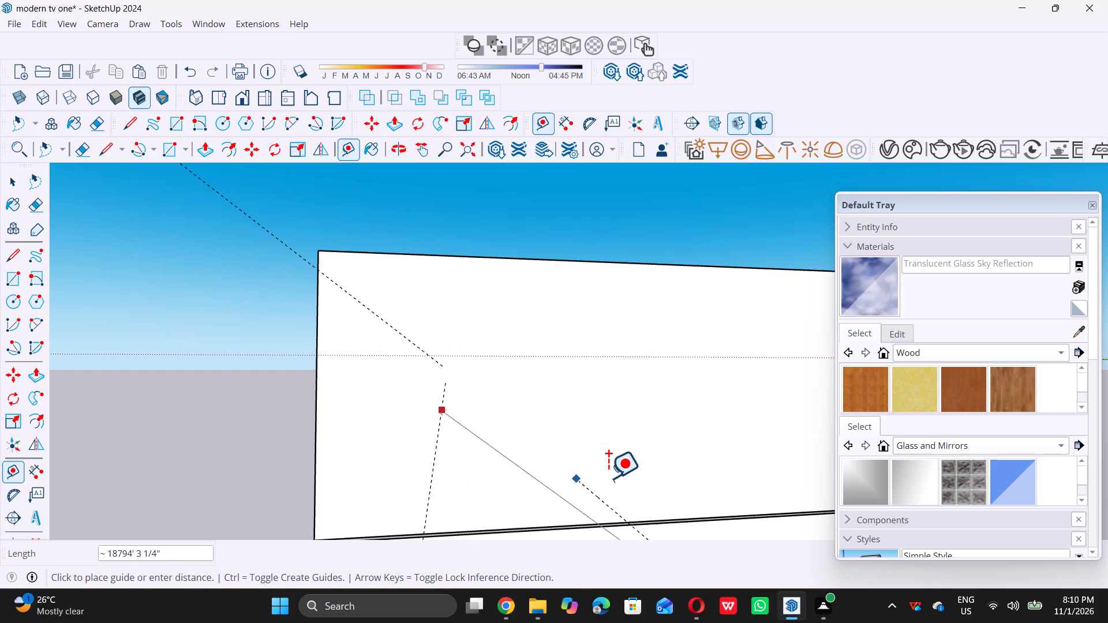
drag(608, 478, 740, 380)
middle_drag(728, 374, 719, 371)
drag(709, 367, 607, 397)
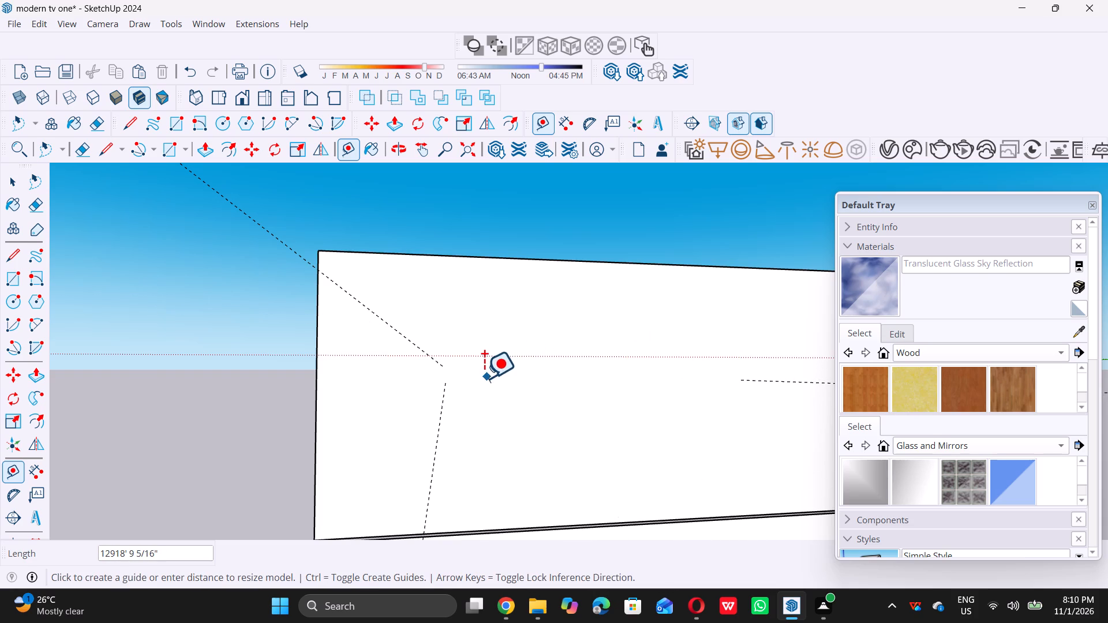
Add a second slanted guide near the first, plus a near-horizontal and a descending guide from the middle of the large rectangle's face.
triple_click(445, 367)
drag(450, 368, 476, 373)
drag(496, 375, 518, 377)
drag(531, 379, 611, 380)
click(611, 380)
click(611, 380)
drag(613, 381, 634, 435)
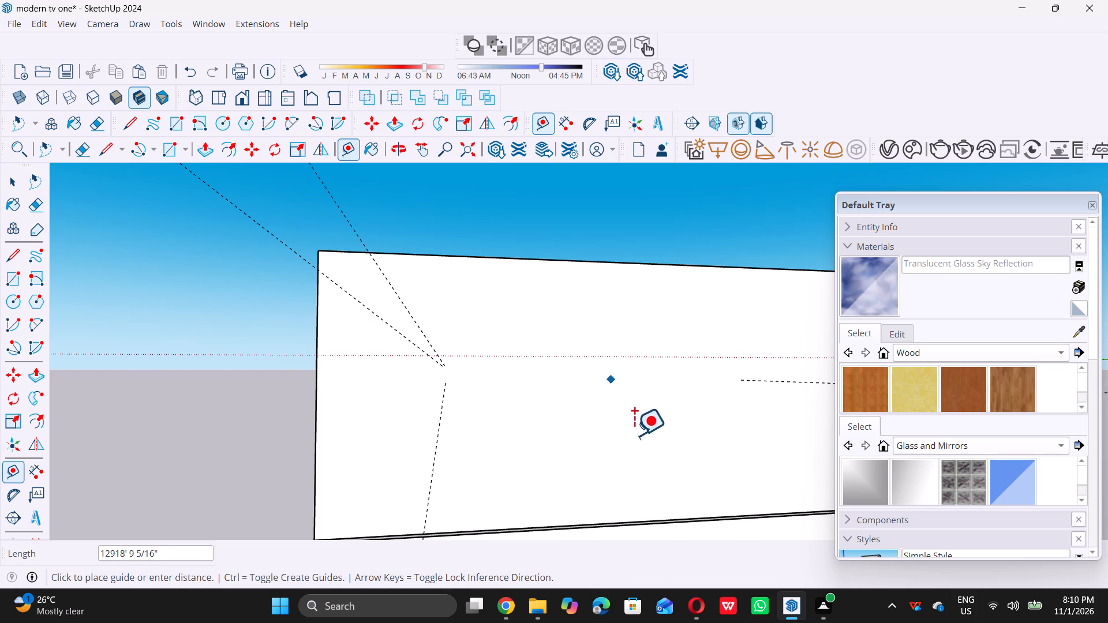
drag(634, 435, 669, 532)
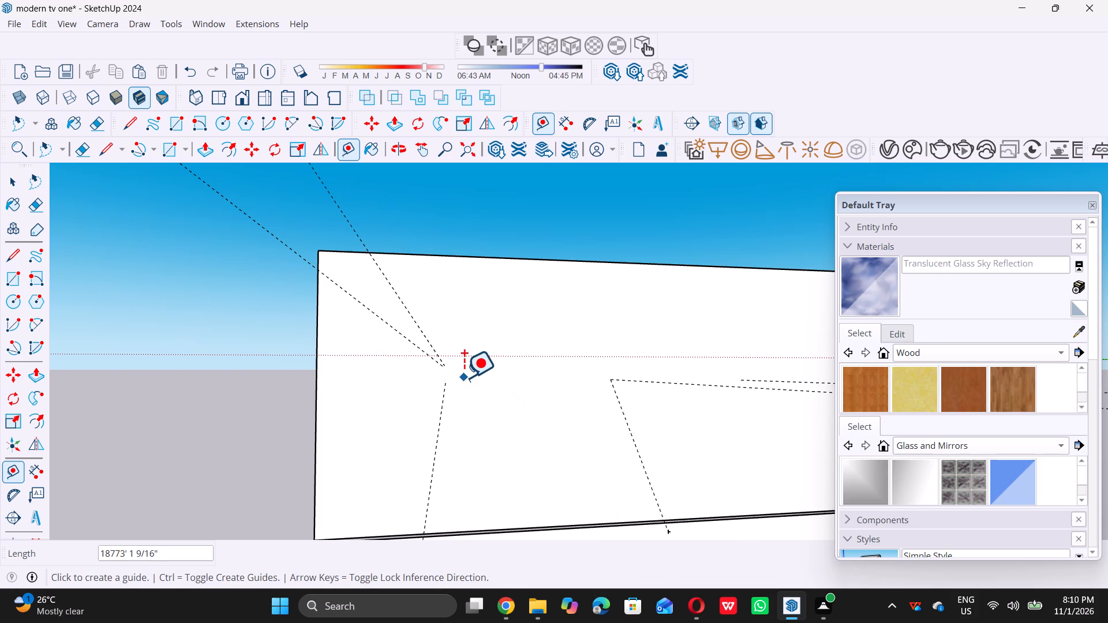
Add more Tape Measure guides on the large rectangle's face, including two diagonals crossing in its lower part.
click(551, 384)
drag(551, 384, 489, 382)
drag(474, 378, 454, 377)
drag(445, 377, 439, 377)
drag(436, 377, 418, 395)
drag(424, 468, 507, 522)
drag(569, 537, 798, 421)
drag(754, 396, 561, 430)
click(601, 426)
drag(590, 410, 580, 403)
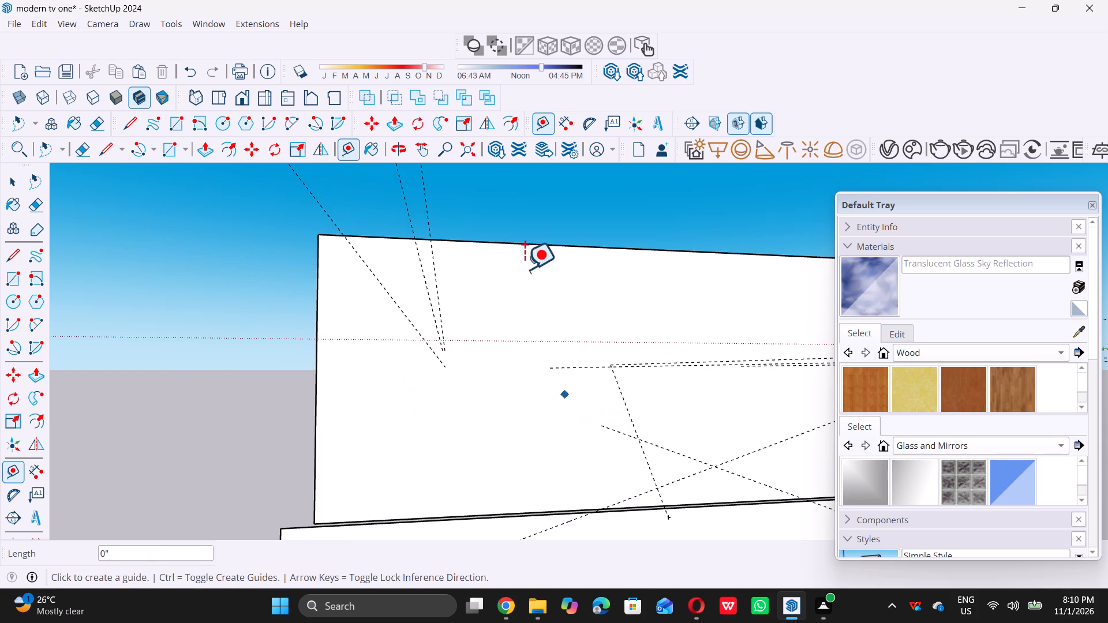
Add Protractor guides on the large rectangle's face: a vertical, two steep slanted ones and a shallow rising one, meeting left of its middle.
triple_click(591, 128)
triple_click(520, 319)
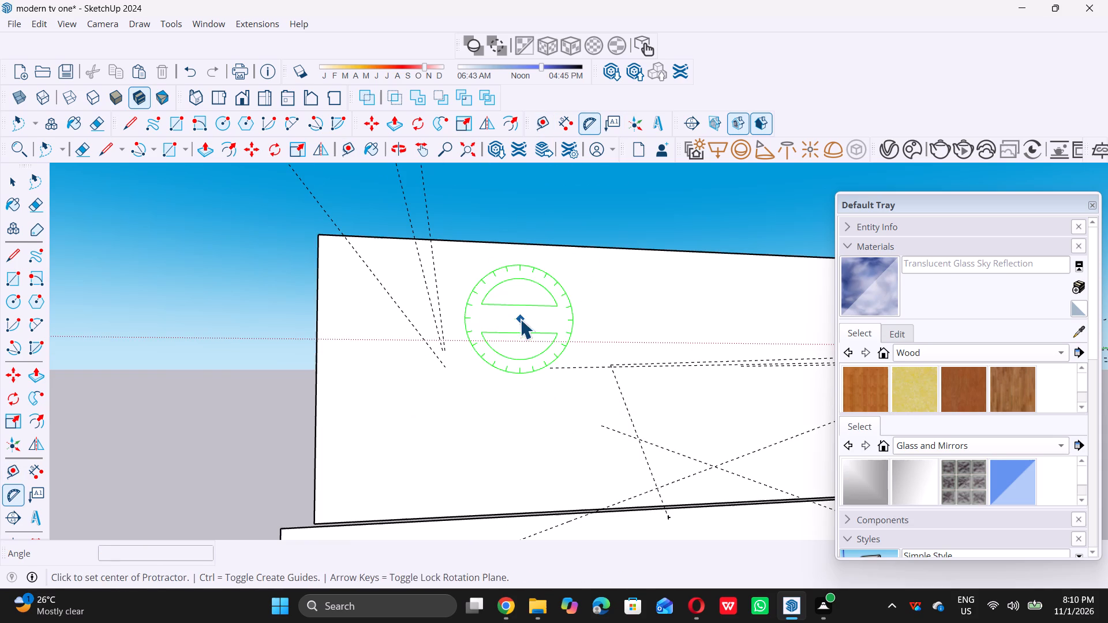
drag(520, 319, 518, 325)
drag(517, 325, 514, 331)
click(514, 332)
triple_click(513, 335)
click(512, 339)
drag(511, 345, 508, 352)
click(508, 353)
double_click(567, 327)
drag(586, 331, 595, 332)
drag(616, 337, 622, 339)
click(630, 339)
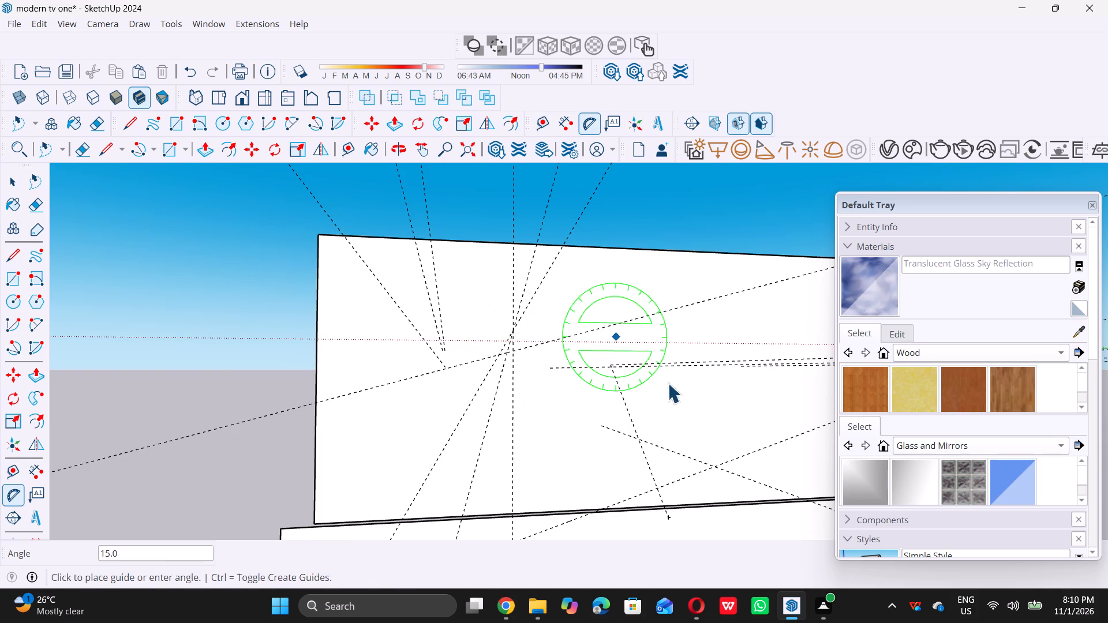
Add more angled Protractor guides, including two descending ones crossing near the middle of the large rectangle's face and a long rising diagonal.
drag(645, 415, 506, 415)
drag(501, 407, 497, 401)
drag(491, 394, 414, 301)
drag(411, 294, 524, 273)
double_click(524, 273)
drag(525, 274, 639, 329)
click(646, 320)
click(646, 316)
drag(645, 304, 641, 299)
drag(608, 272, 681, 423)
drag(681, 419, 489, 459)
drag(501, 467, 828, 504)
drag(922, 408, 908, 397)
middle_drag(908, 397, 889, 387)
drag(889, 387, 568, 334)
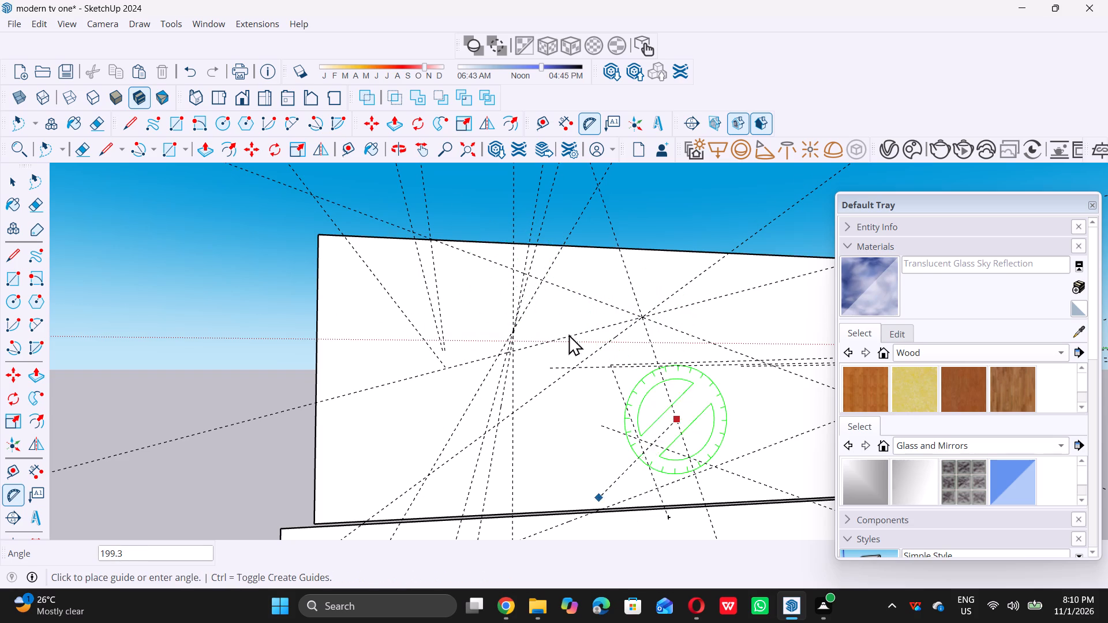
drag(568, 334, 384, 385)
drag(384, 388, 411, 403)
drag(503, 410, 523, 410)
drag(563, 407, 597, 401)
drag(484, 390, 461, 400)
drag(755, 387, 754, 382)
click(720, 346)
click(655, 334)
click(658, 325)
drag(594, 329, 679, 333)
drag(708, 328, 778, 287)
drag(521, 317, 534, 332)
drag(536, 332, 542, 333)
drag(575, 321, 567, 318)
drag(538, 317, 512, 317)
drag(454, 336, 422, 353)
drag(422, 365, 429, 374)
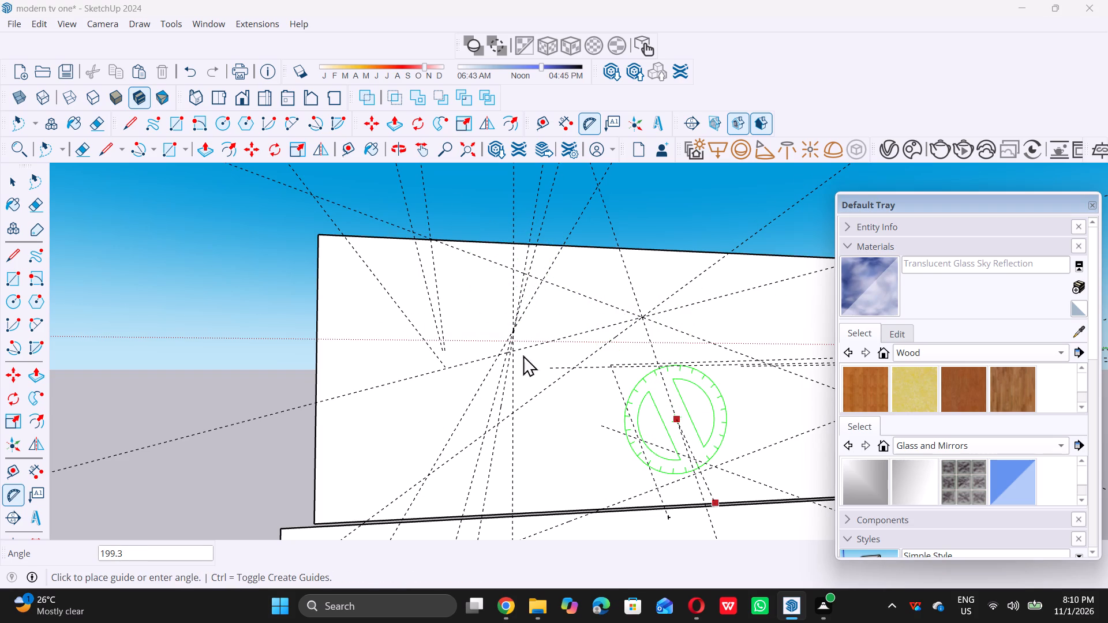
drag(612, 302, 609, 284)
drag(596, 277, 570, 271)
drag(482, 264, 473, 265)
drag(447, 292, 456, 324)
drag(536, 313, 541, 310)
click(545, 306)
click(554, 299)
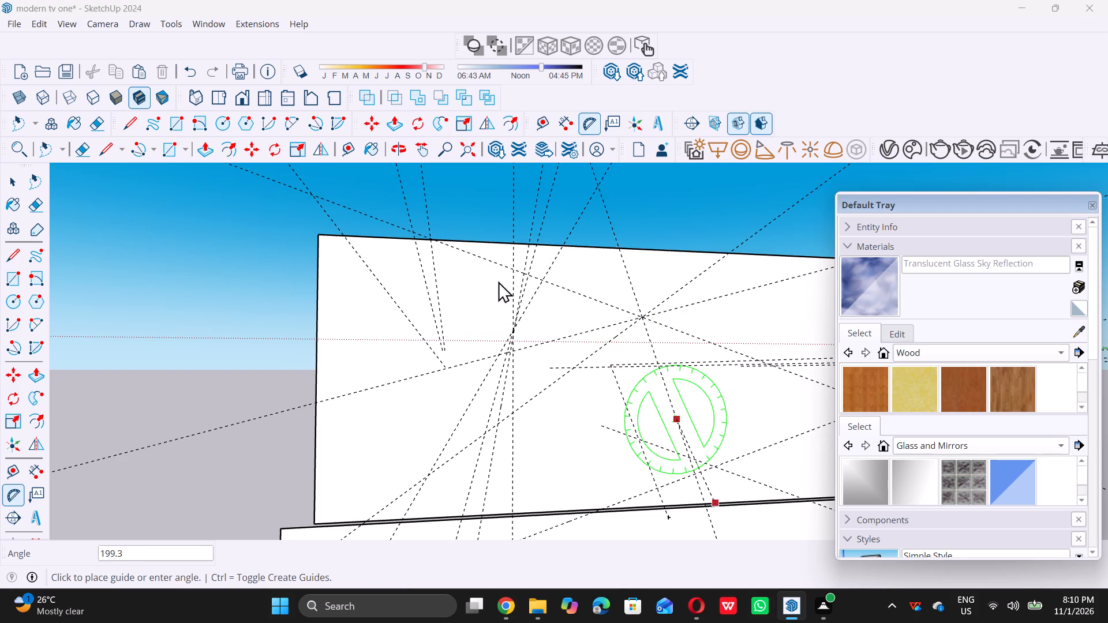
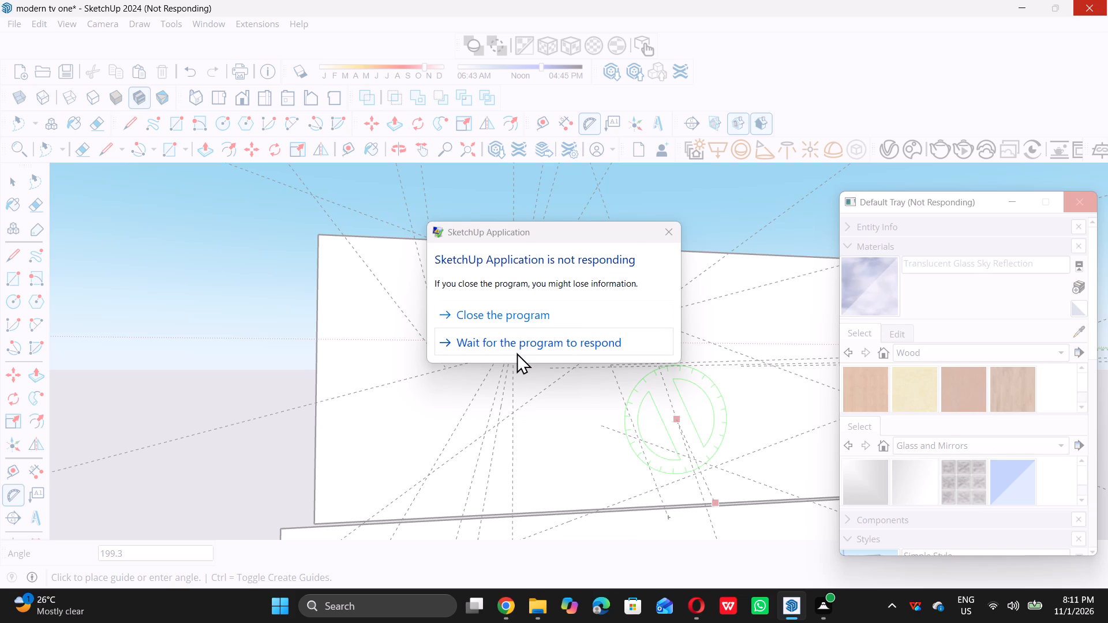
Dismiss the not-responding dialog without closing the program.
click(673, 228)
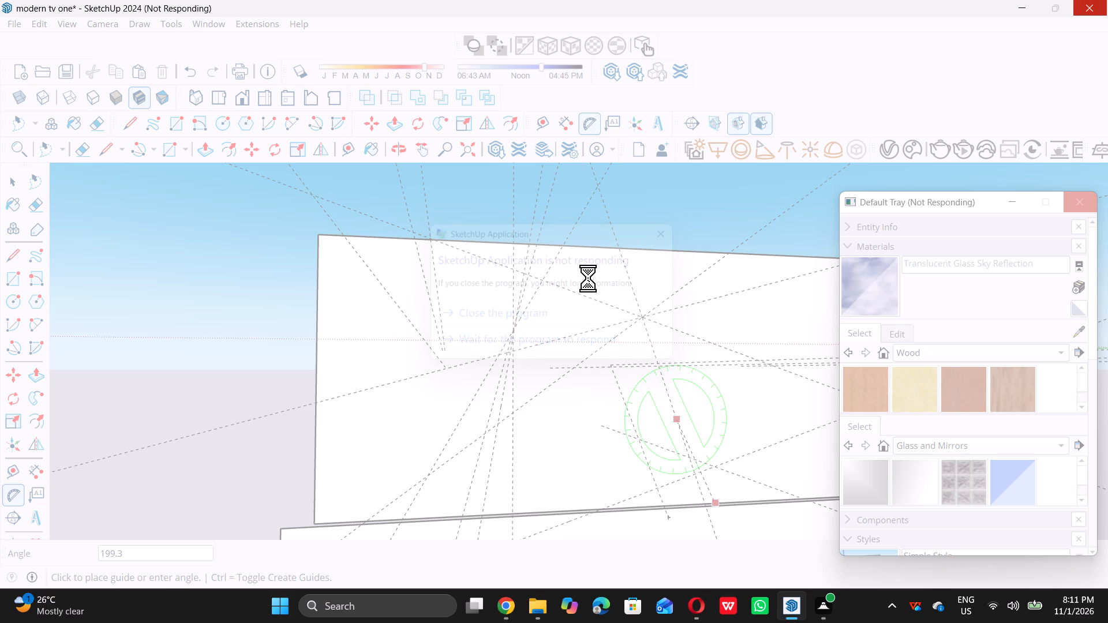
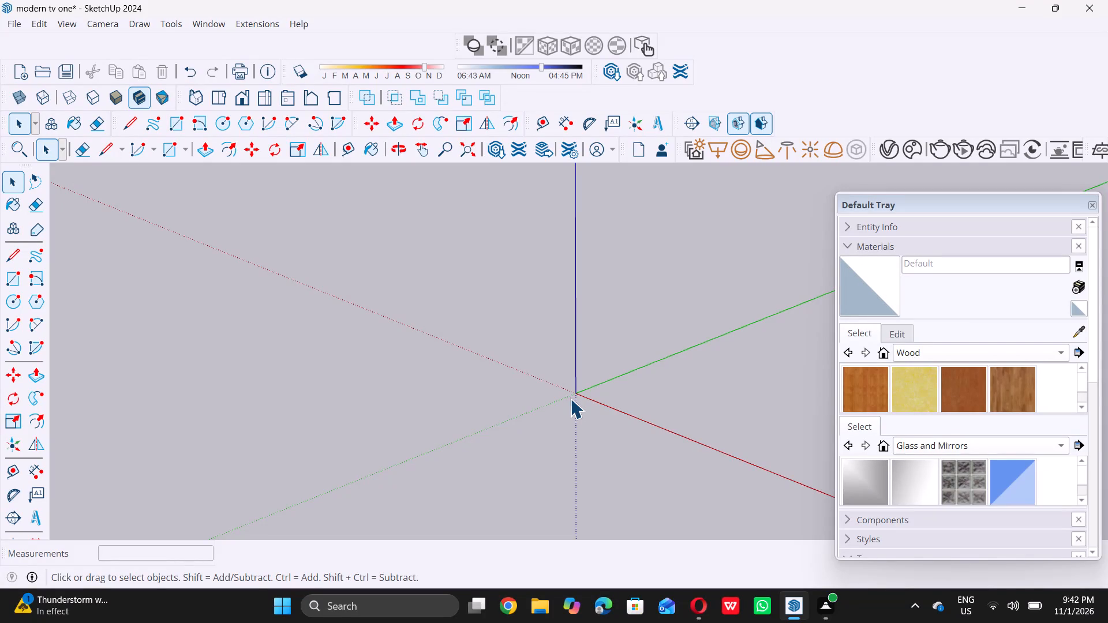
Draw a 15' by 15' square on the ground between the red and green axes.
key(r)
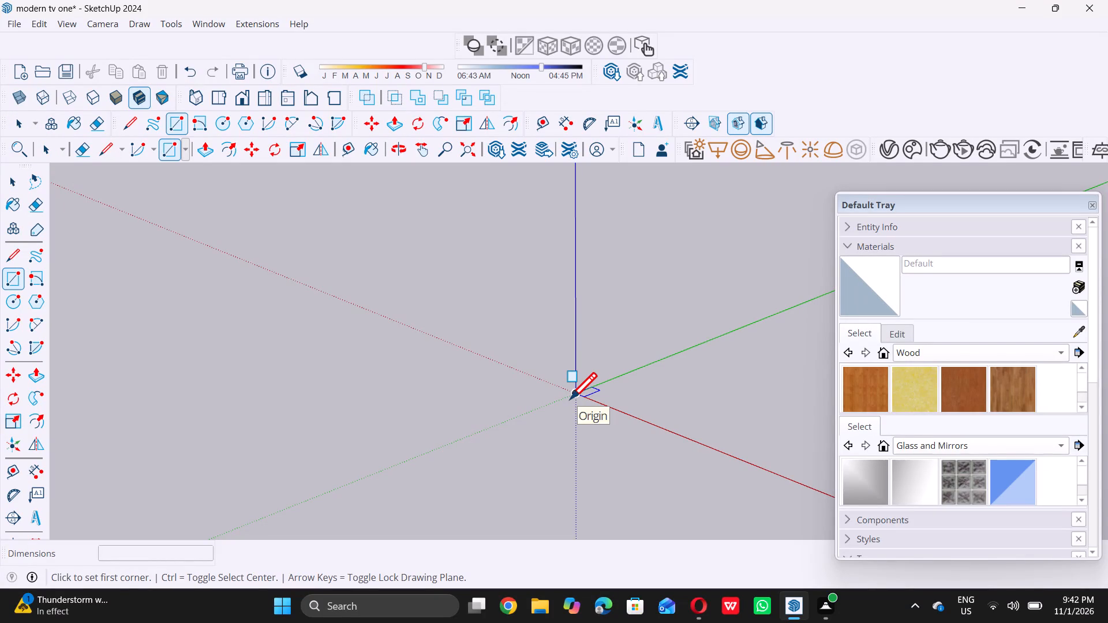
click(669, 396)
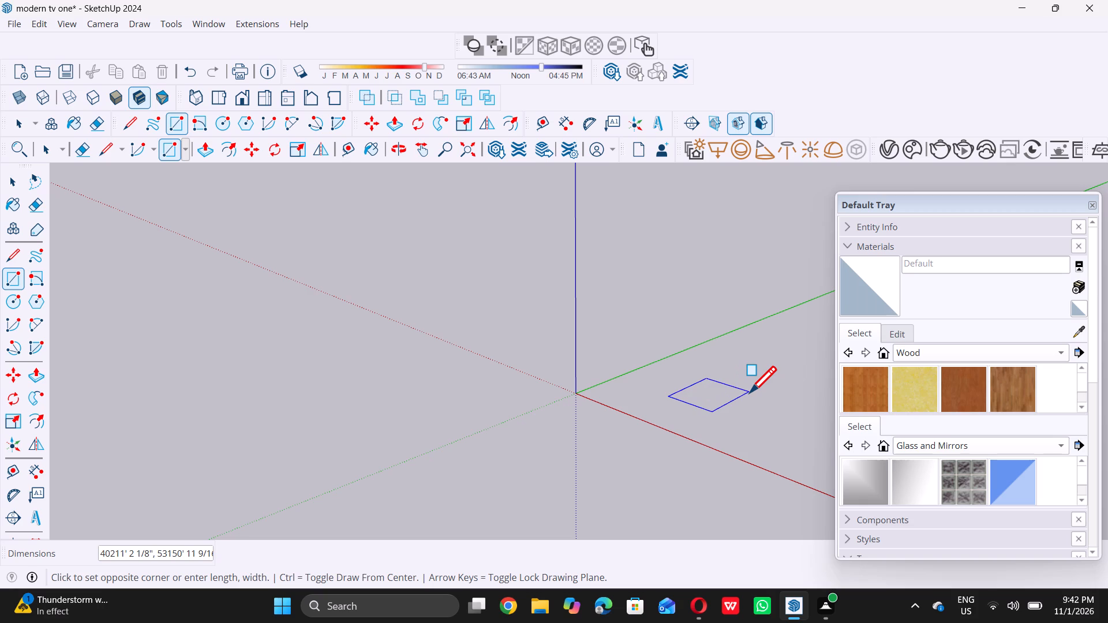
text(15)
text(',)
text(15)
key(apostrophe)
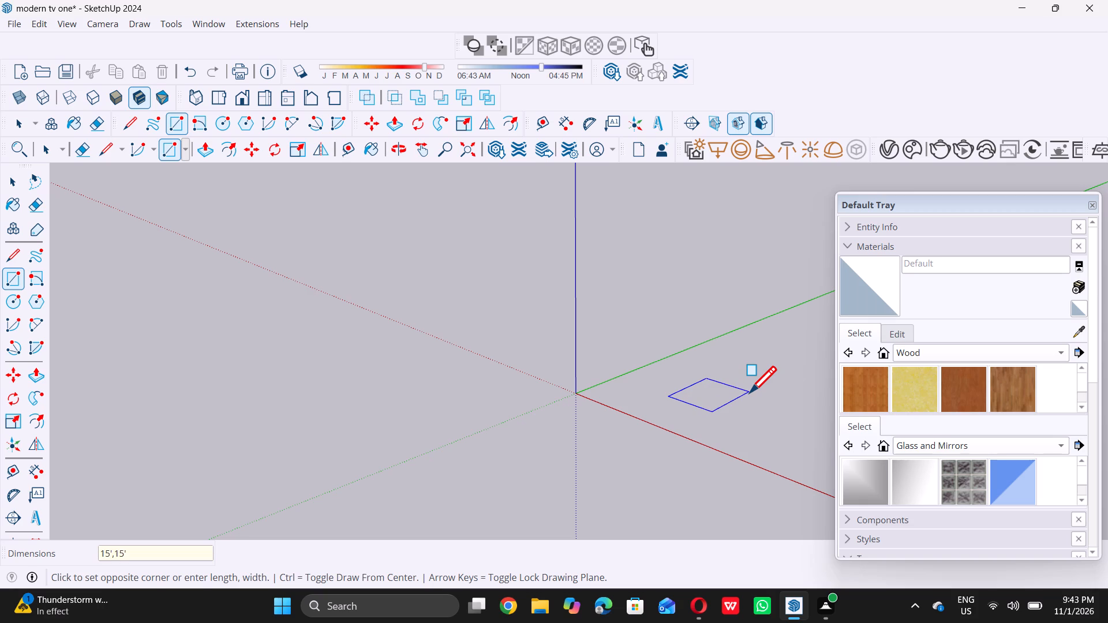
key(Return)
Examine the area around the origin at different zoom levels to locate the new 15' square.
scroll(605, 398, down, 5)
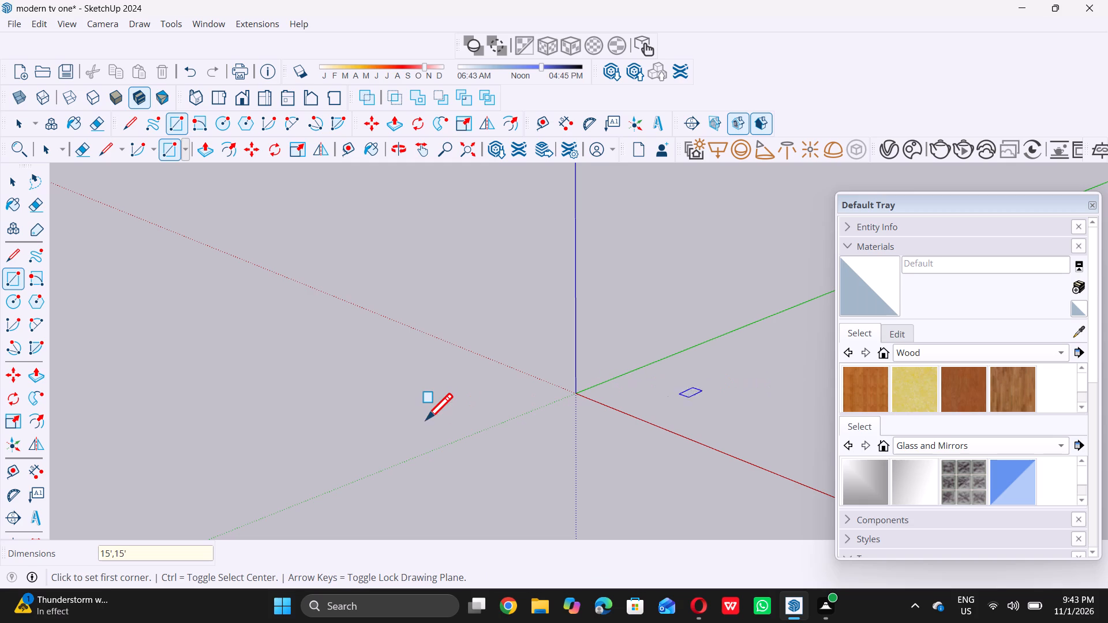
scroll(426, 419, down, 11)
scroll(520, 426, down, 6)
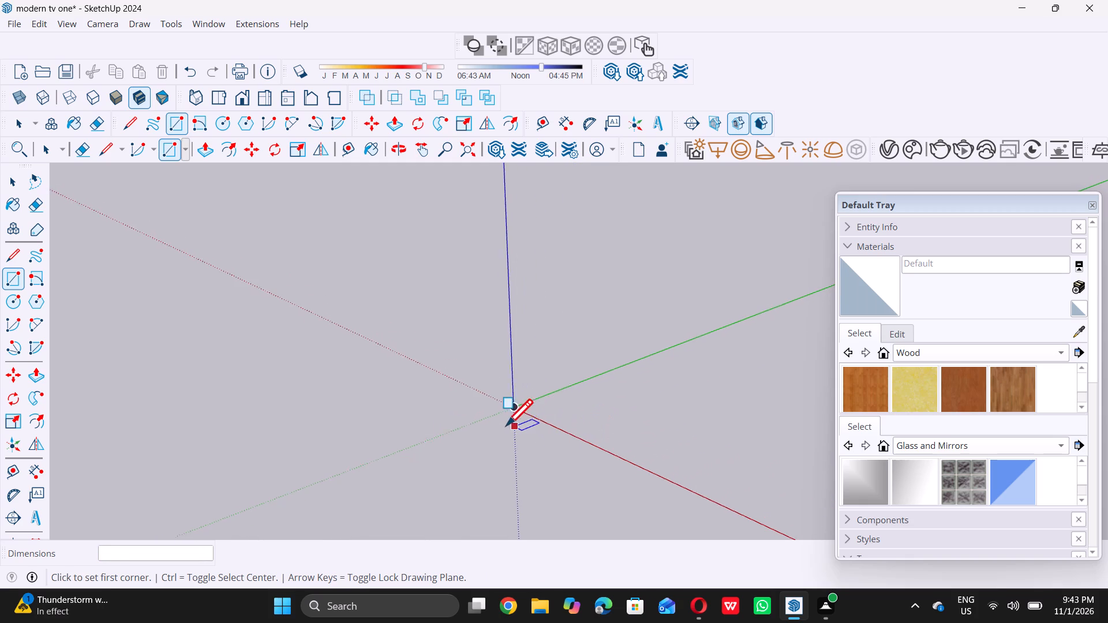
scroll(504, 425, down, 20)
scroll(504, 425, down, 12)
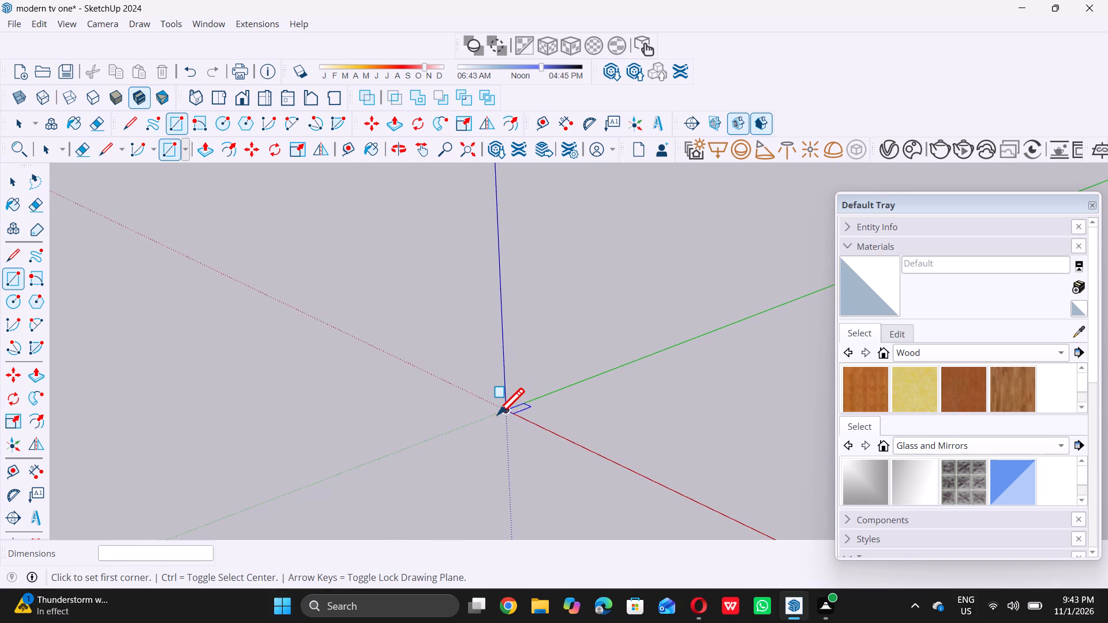
scroll(497, 414, down, 6)
scroll(497, 414, up, 1)
scroll(497, 414, down, 11)
scroll(496, 415, up, 1)
scroll(496, 415, down, 13)
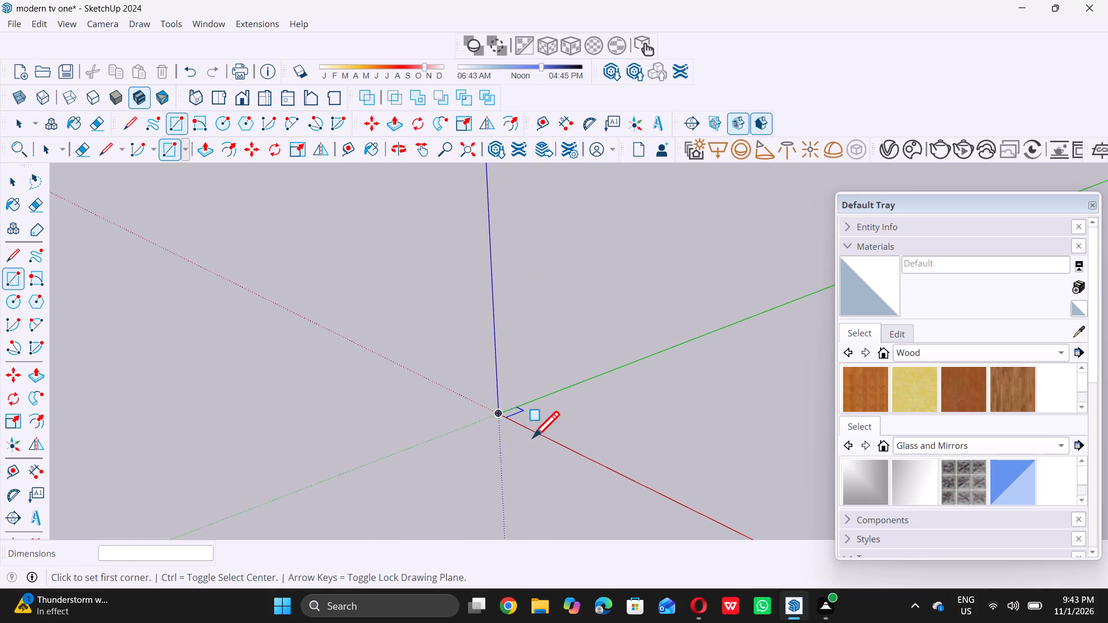
scroll(533, 437, up, 20)
scroll(533, 437, up, 9)
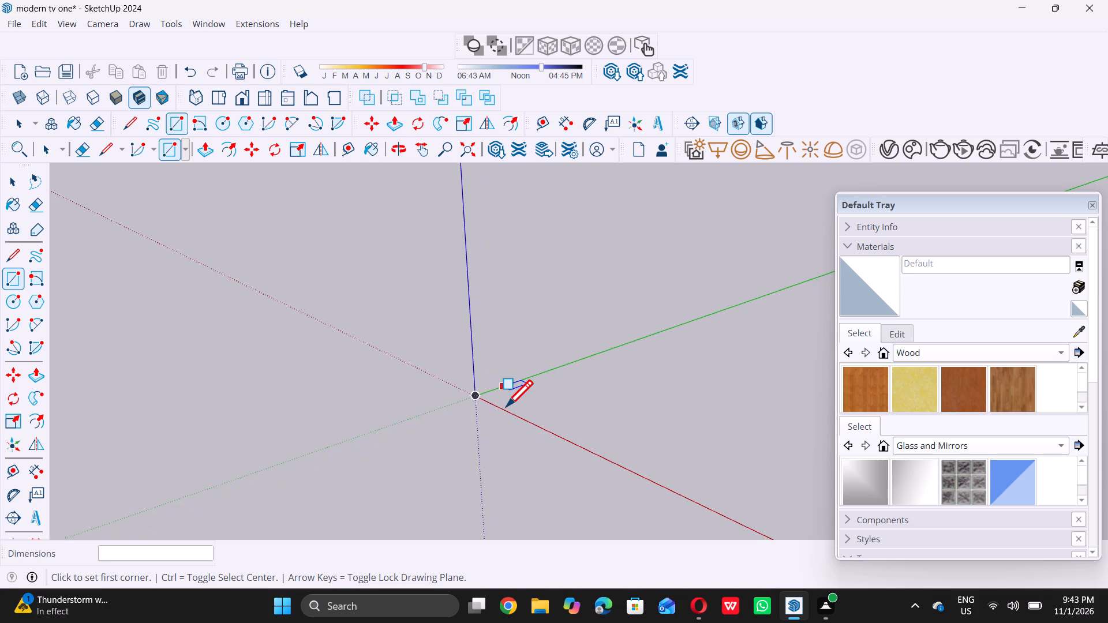
scroll(506, 406, up, 1)
scroll(459, 401, up, 6)
scroll(444, 389, up, 20)
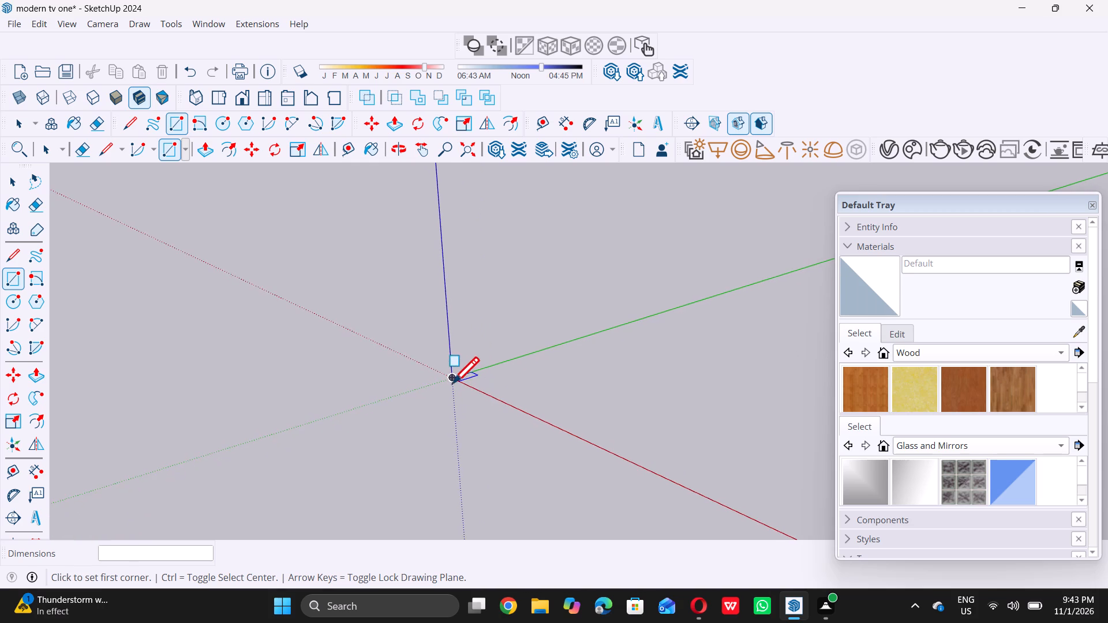
Draw another 15' by 15' square on the ground near the origin, between the red and green axes.
click(548, 377)
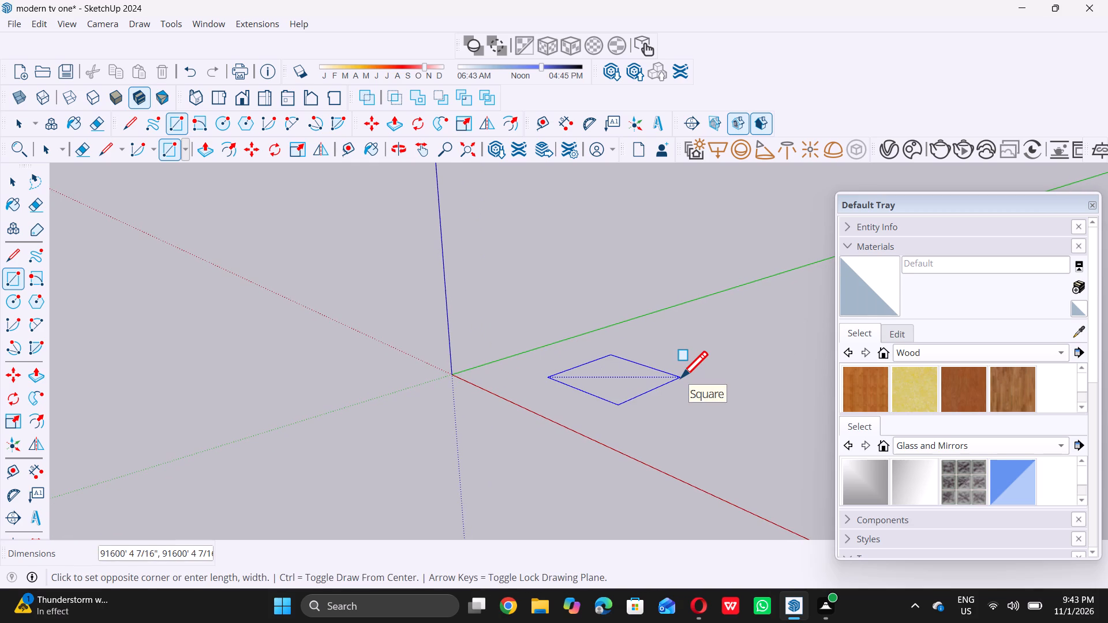
text(15)
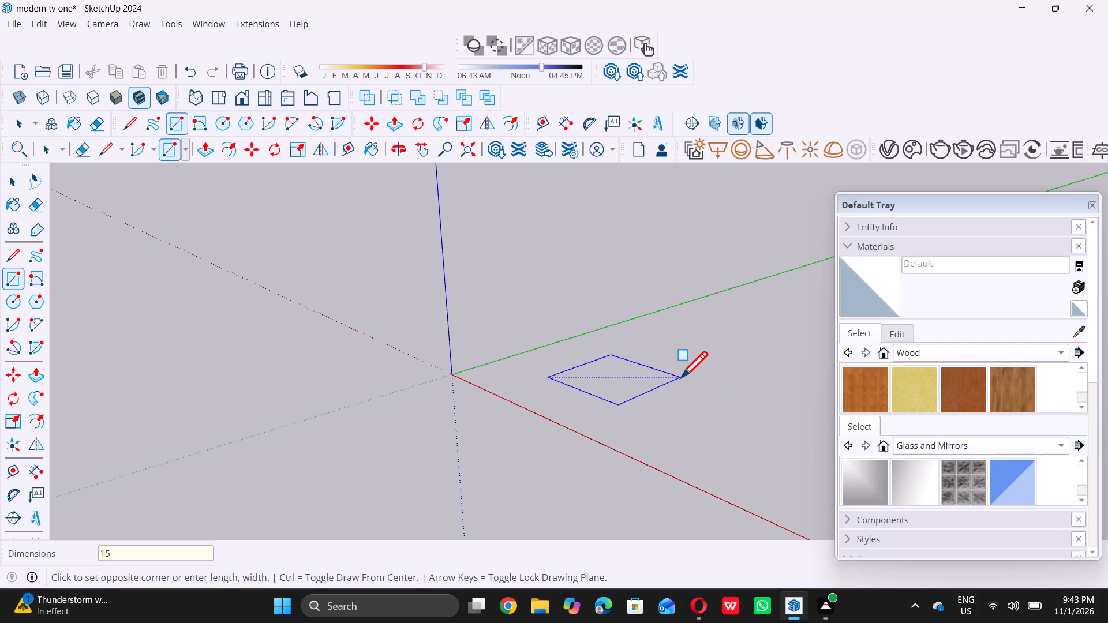
key(apostrophe)
key(comma)
text(15)
key(apostrophe)
key(Return)
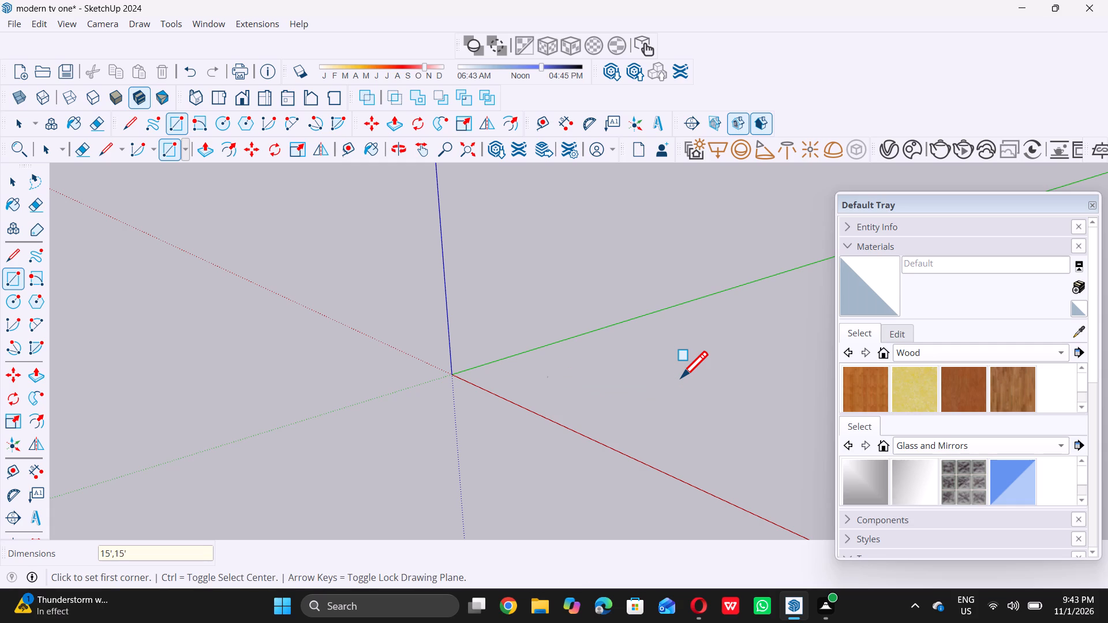
Examine the area around the origin at different zoom levels for the second 15' square, and leave the Rectangle tool.
scroll(512, 516, down, 13)
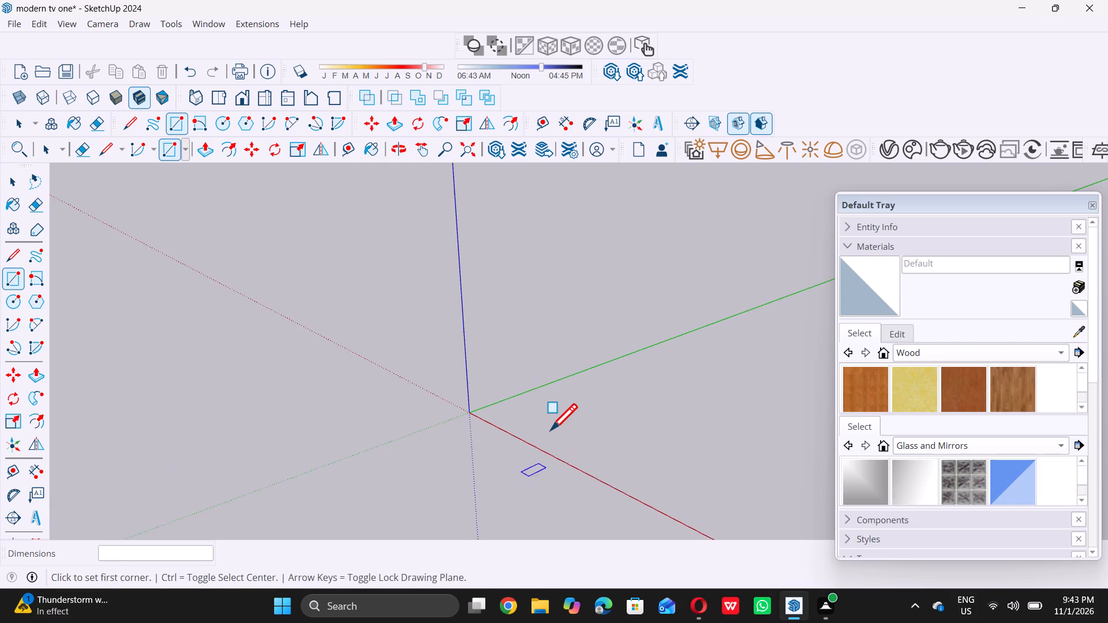
scroll(551, 430, down, 20)
scroll(551, 430, down, 12)
scroll(541, 436, up, 1)
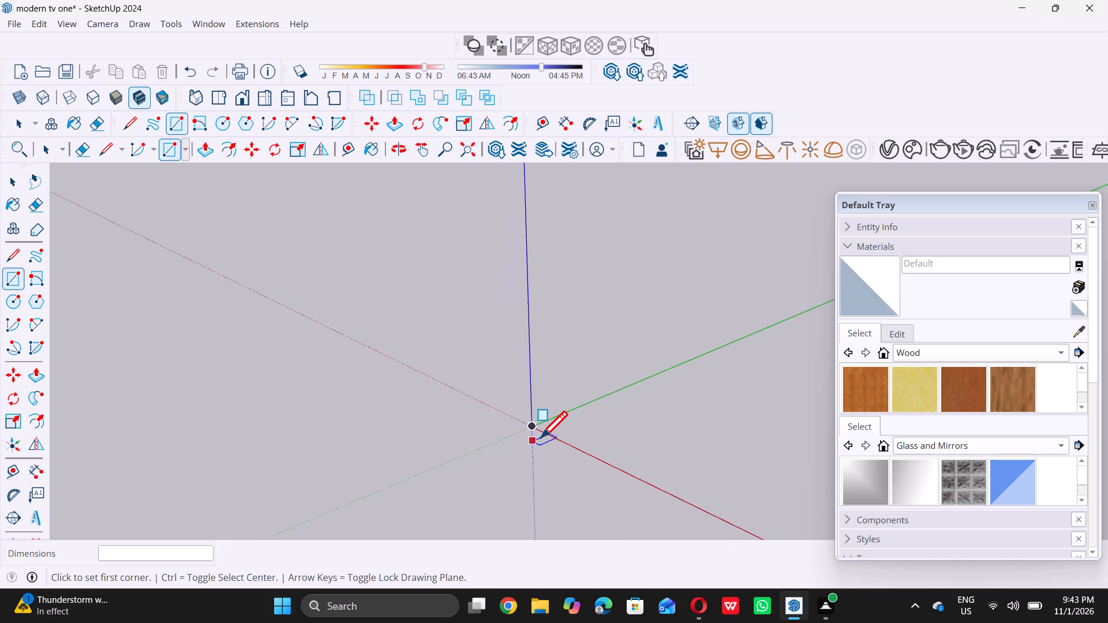
scroll(541, 437, down, 20)
scroll(541, 437, down, 8)
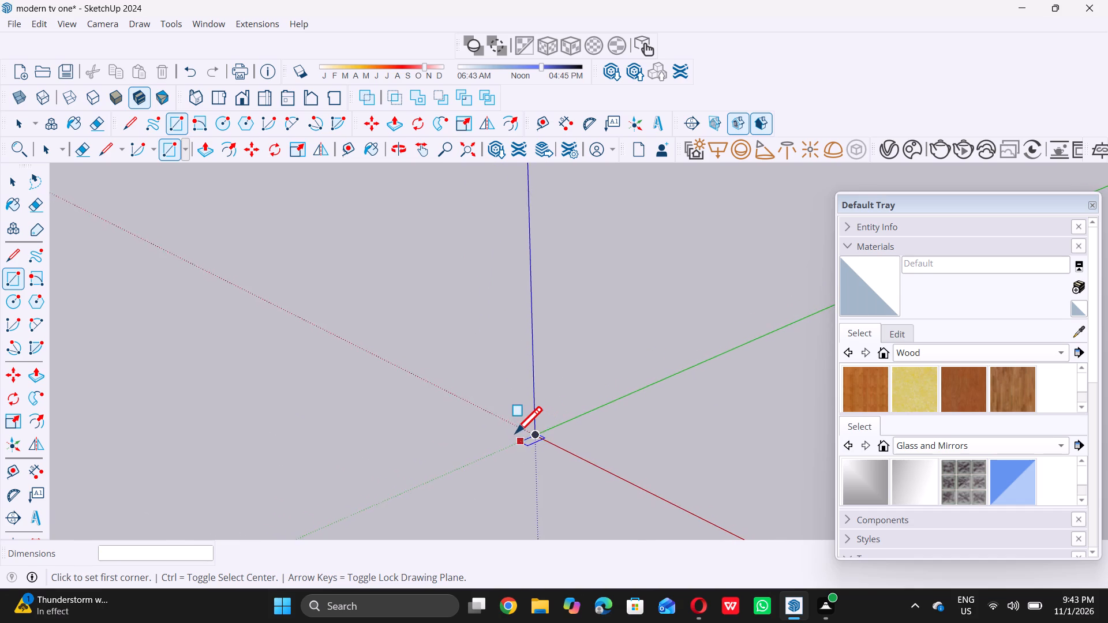
scroll(515, 433, down, 20)
scroll(515, 433, down, 10)
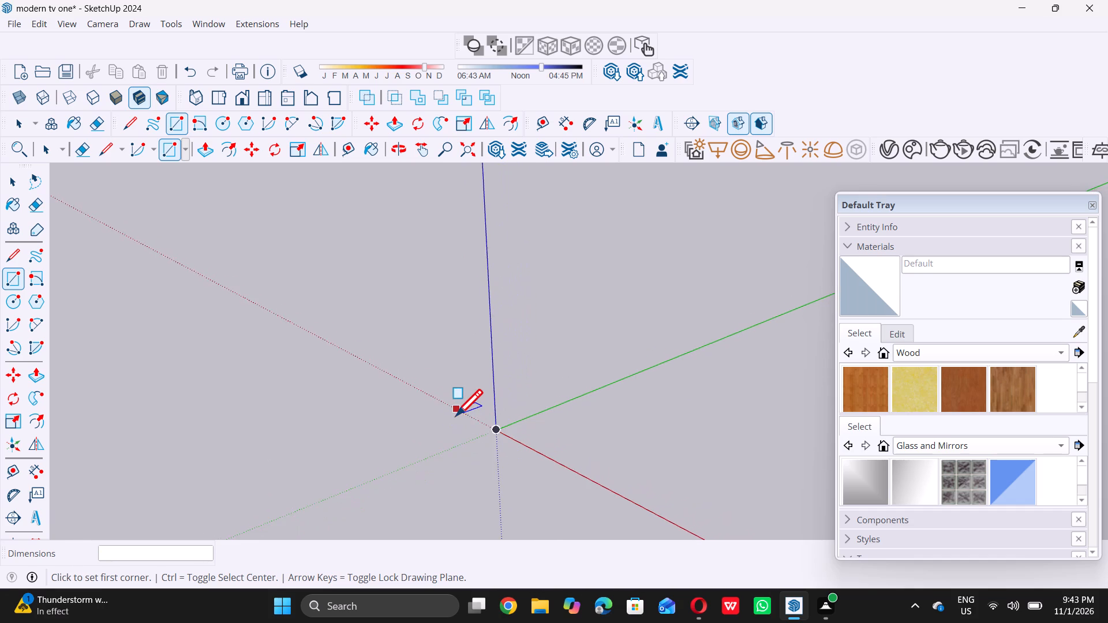
scroll(456, 415, down, 20)
scroll(456, 415, down, 10)
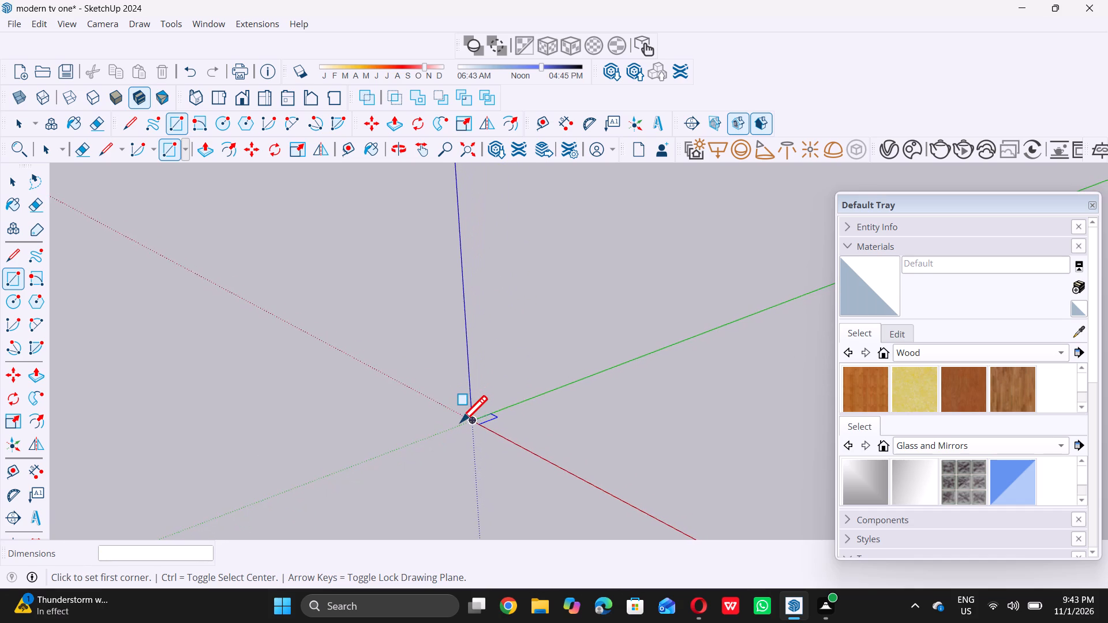
scroll(461, 422, down, 20)
scroll(461, 422, down, 10)
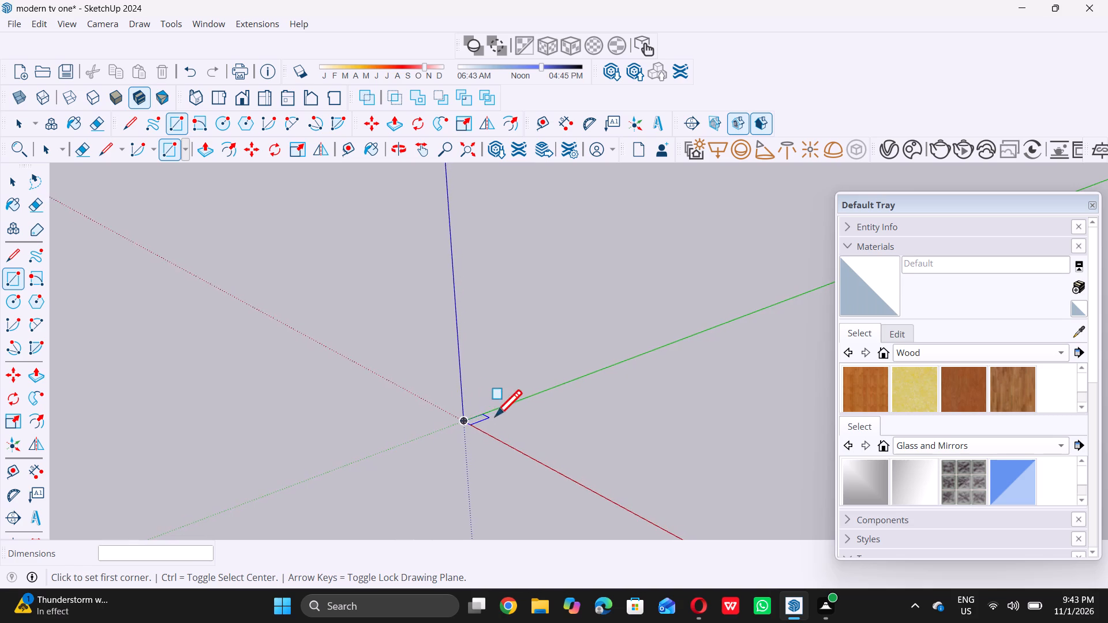
scroll(495, 416, down, 3)
scroll(547, 424, down, 3)
scroll(525, 430, up, 10)
scroll(451, 426, up, 4)
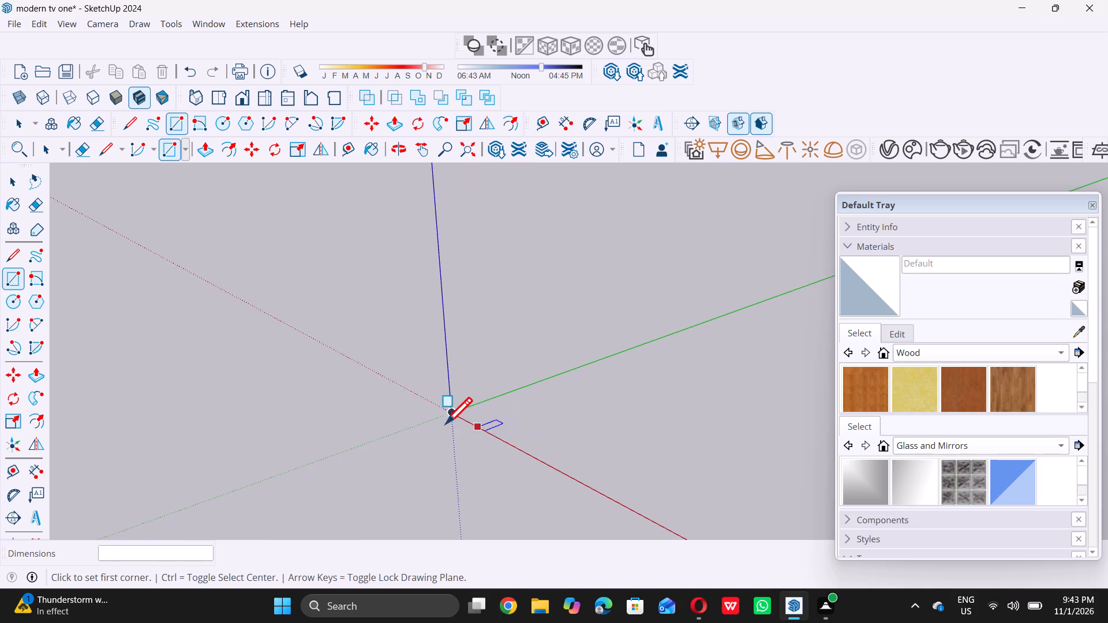
scroll(446, 423, up, 17)
scroll(461, 395, up, 6)
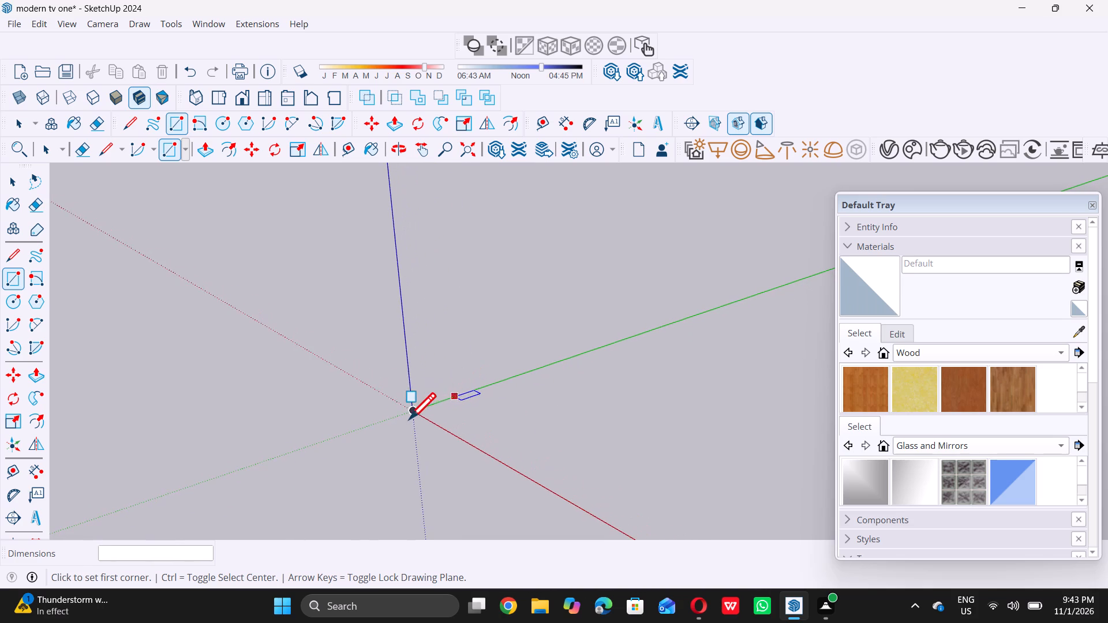
scroll(394, 425, up, 20)
scroll(395, 406, up, 5)
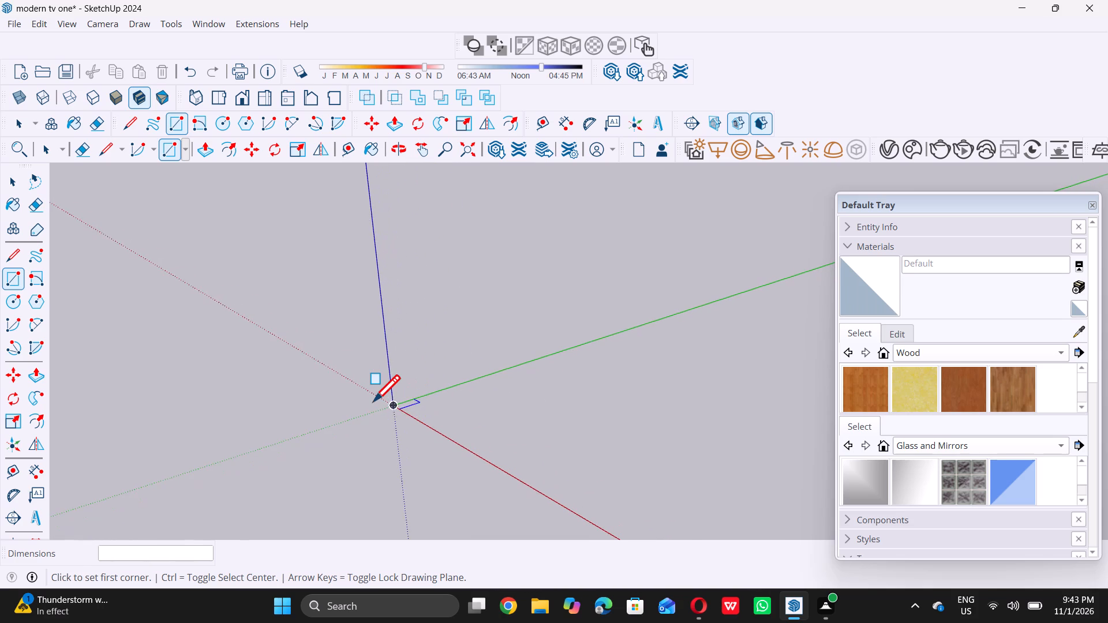
scroll(379, 400, up, 14)
scroll(476, 428, up, 9)
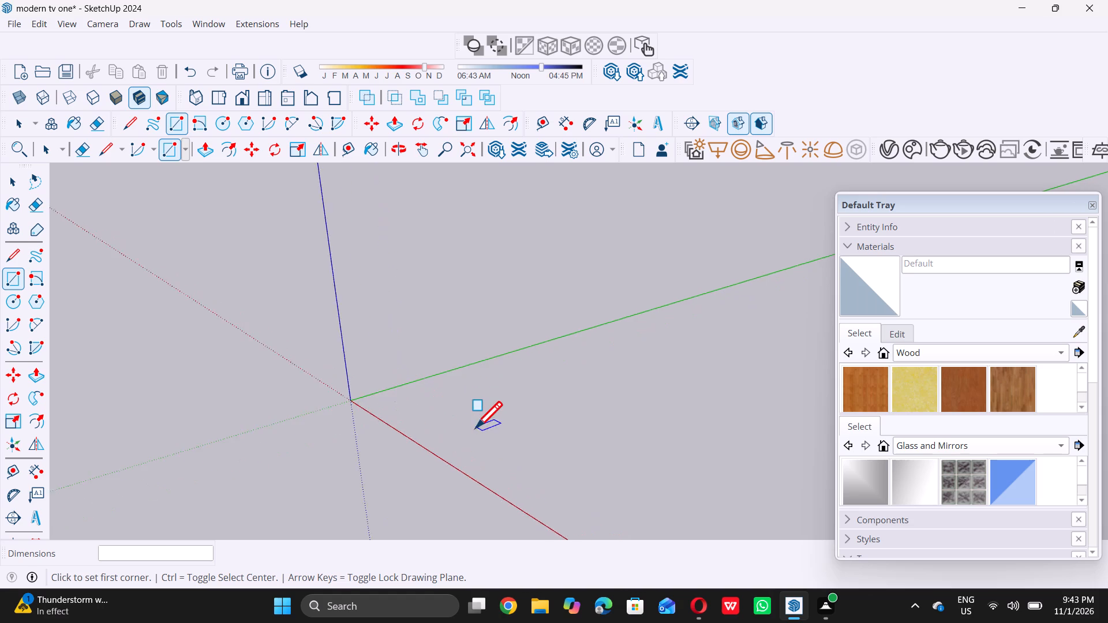
scroll(476, 427, up, 3)
scroll(427, 445, up, 5)
scroll(424, 444, down, 12)
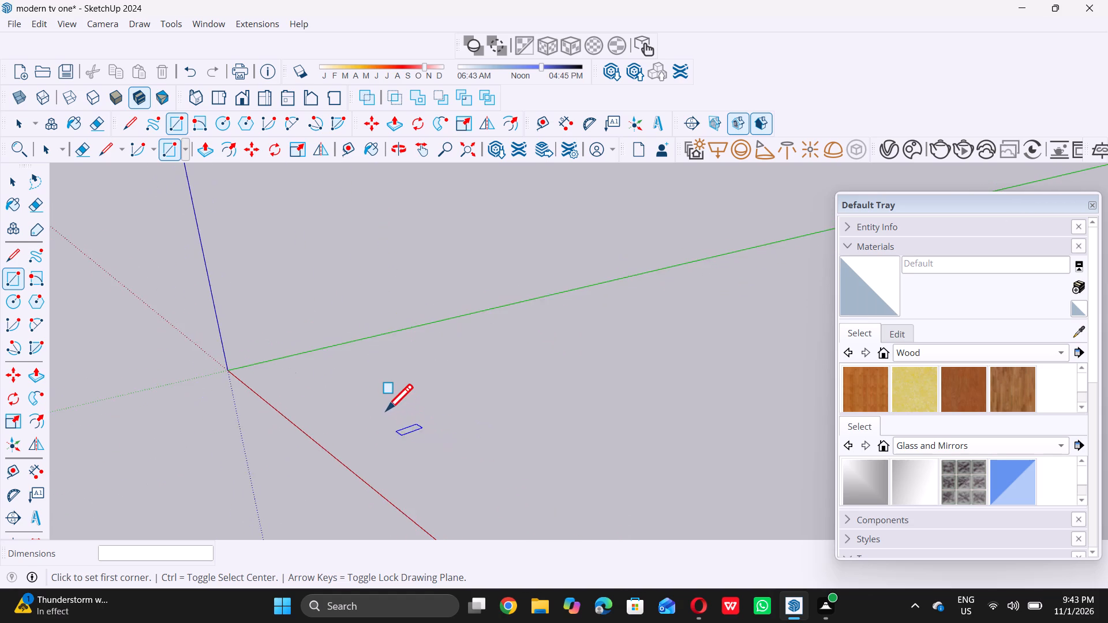
scroll(386, 410, down, 20)
scroll(386, 410, down, 6)
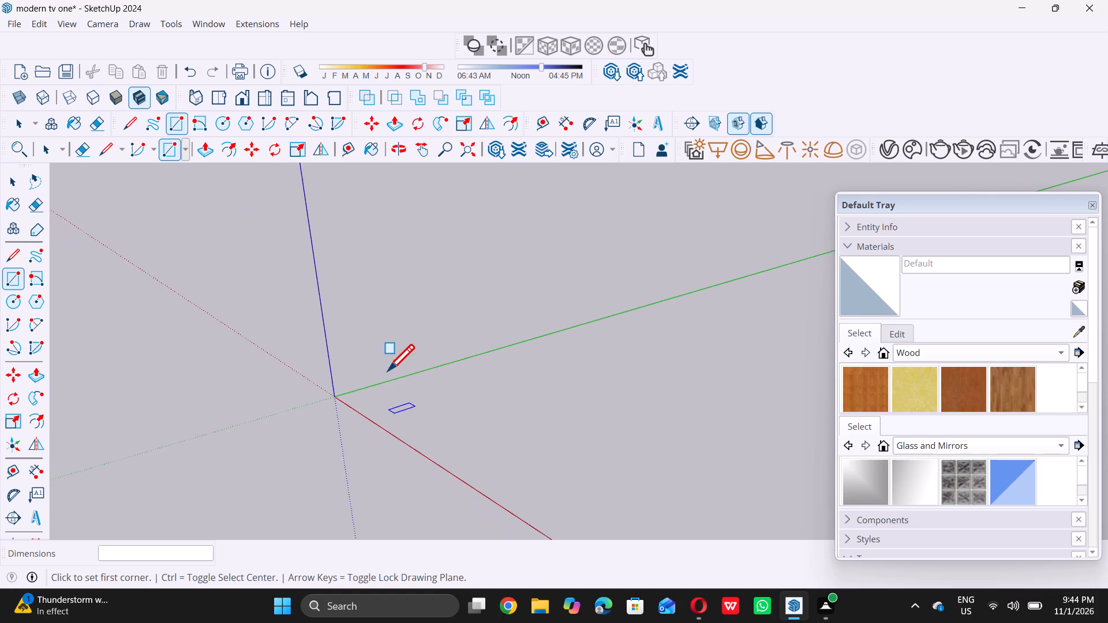
key(space)
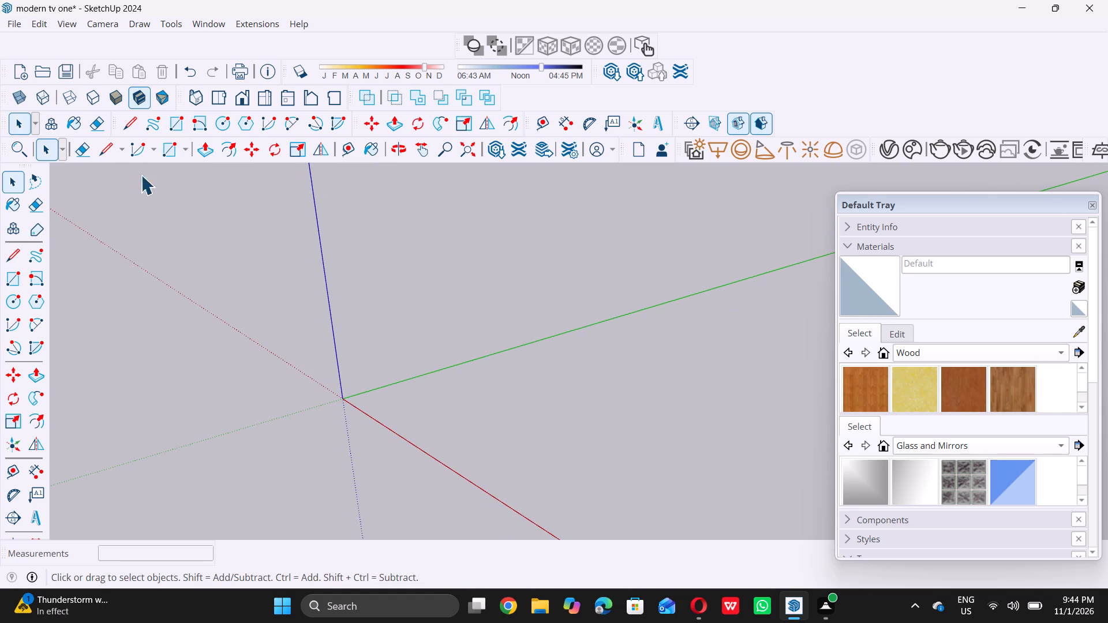
In the front view, draw a 15' line along the red axis direction, above the horizon and beside the blue axis.
click(221, 102)
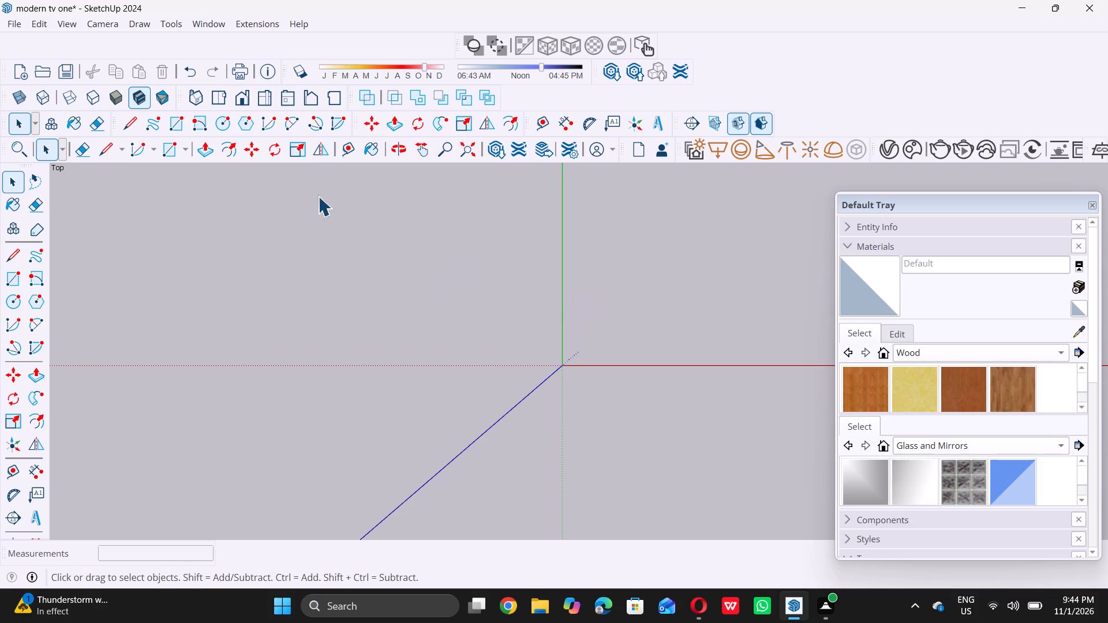
click(248, 102)
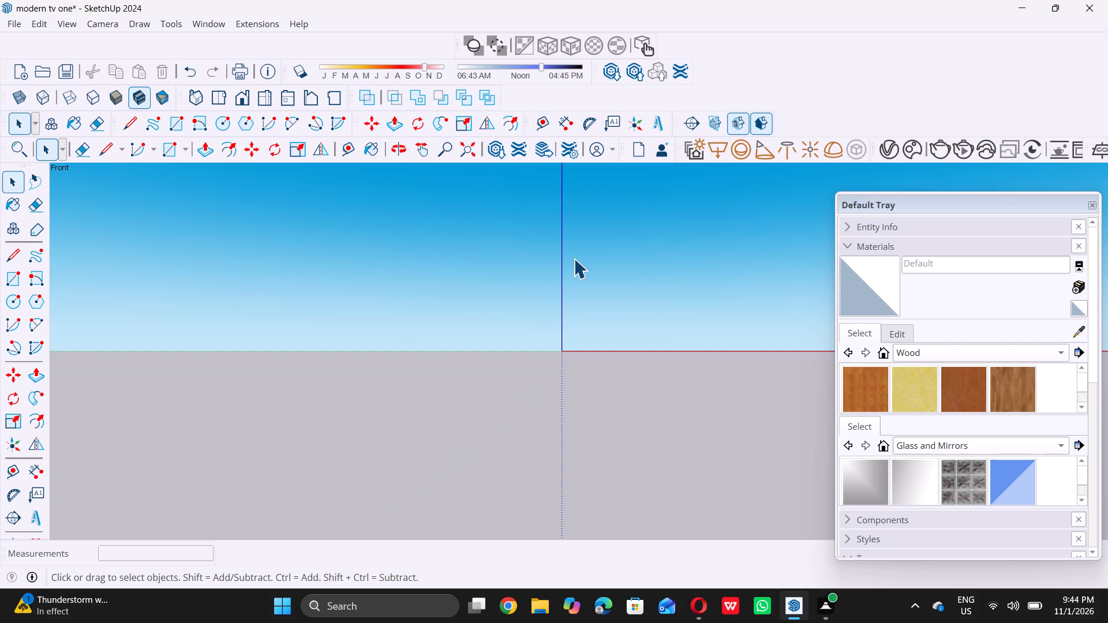
key(l)
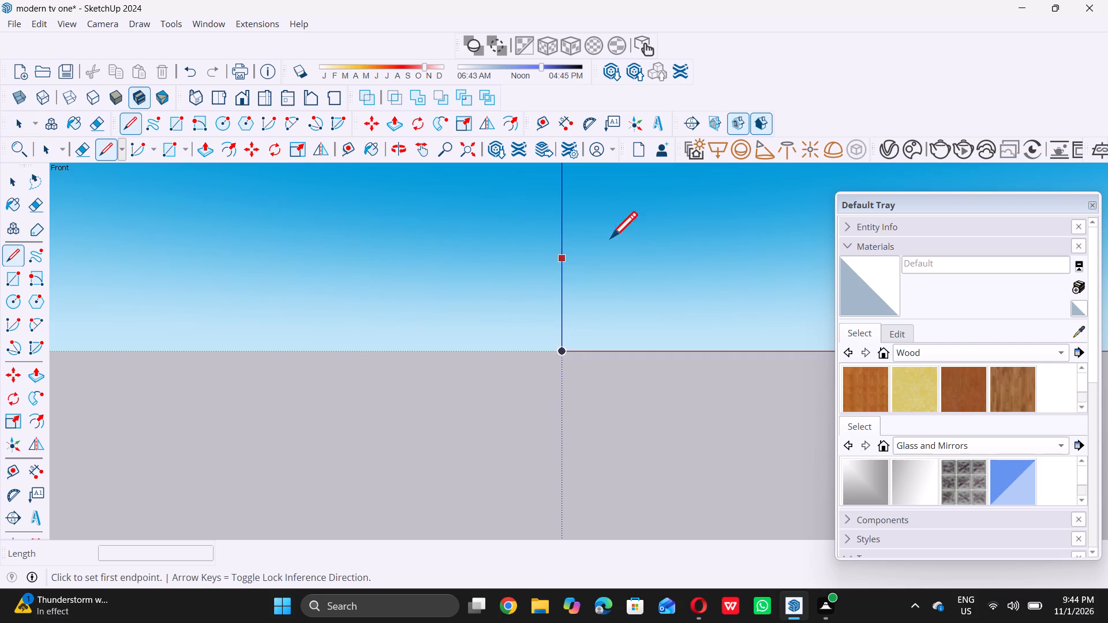
click(631, 225)
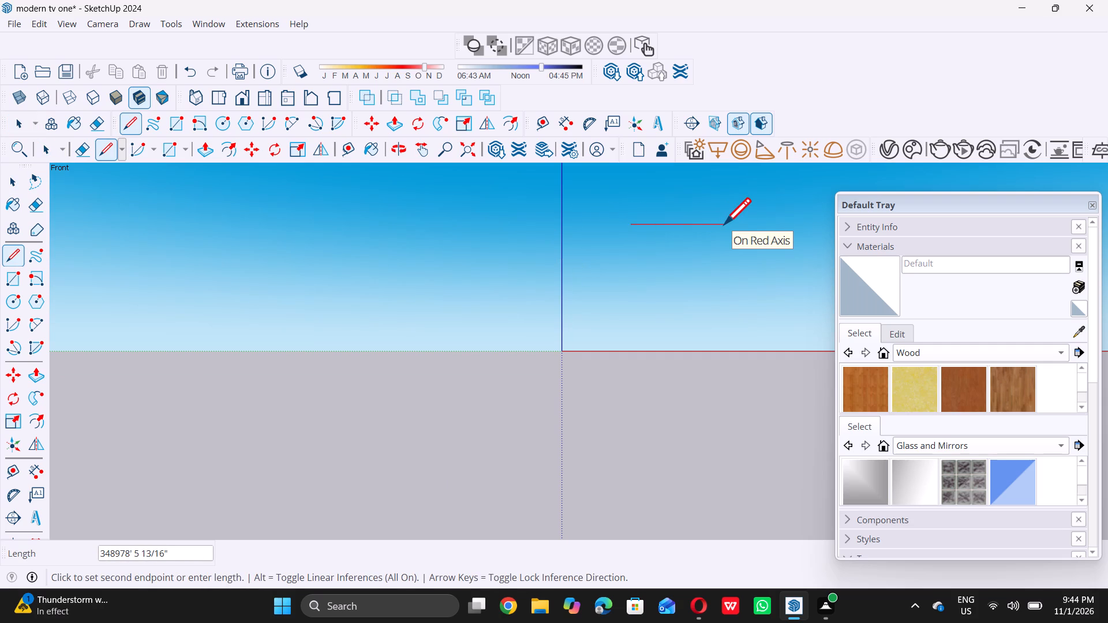
text(15)
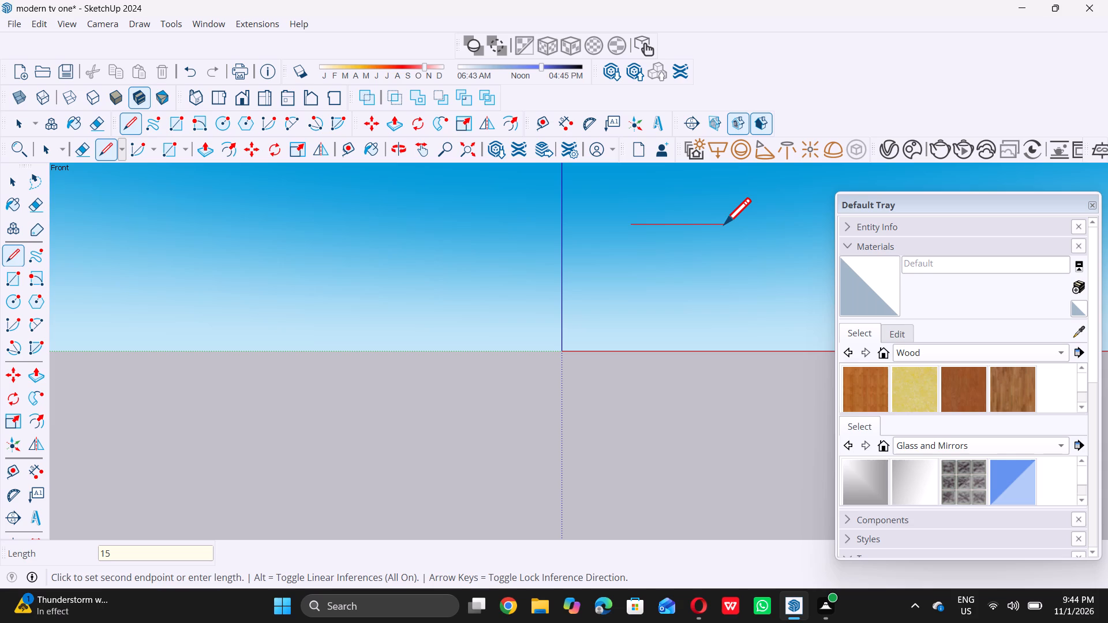
key(apostrophe)
key(Return)
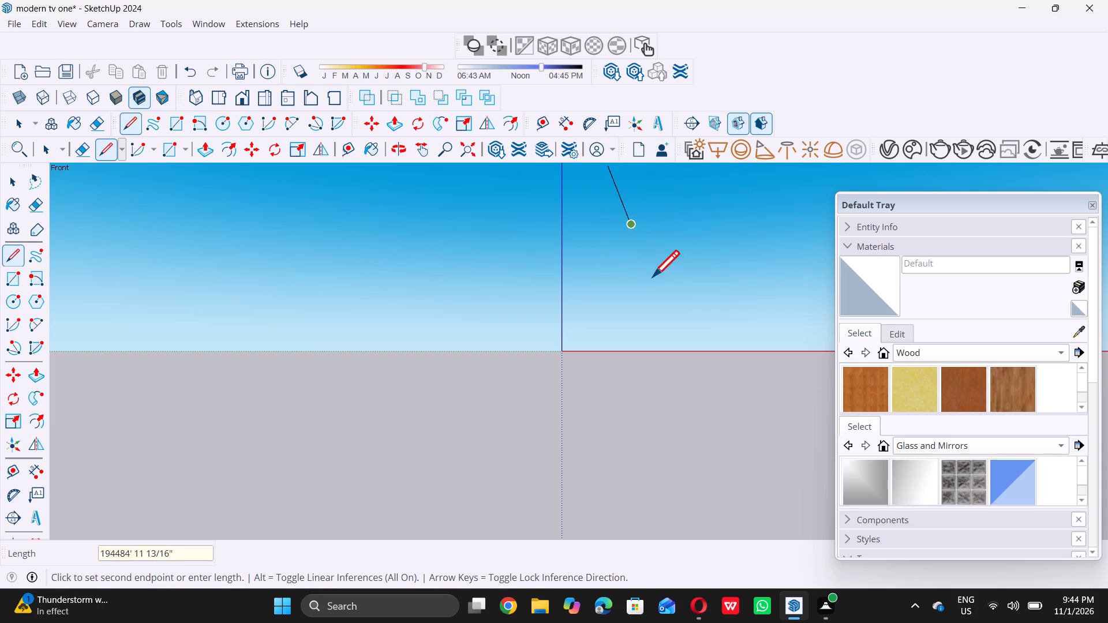
Leave the Line tool and examine the area around the origin from above for the new 15' line.
scroll(683, 243, up, 13)
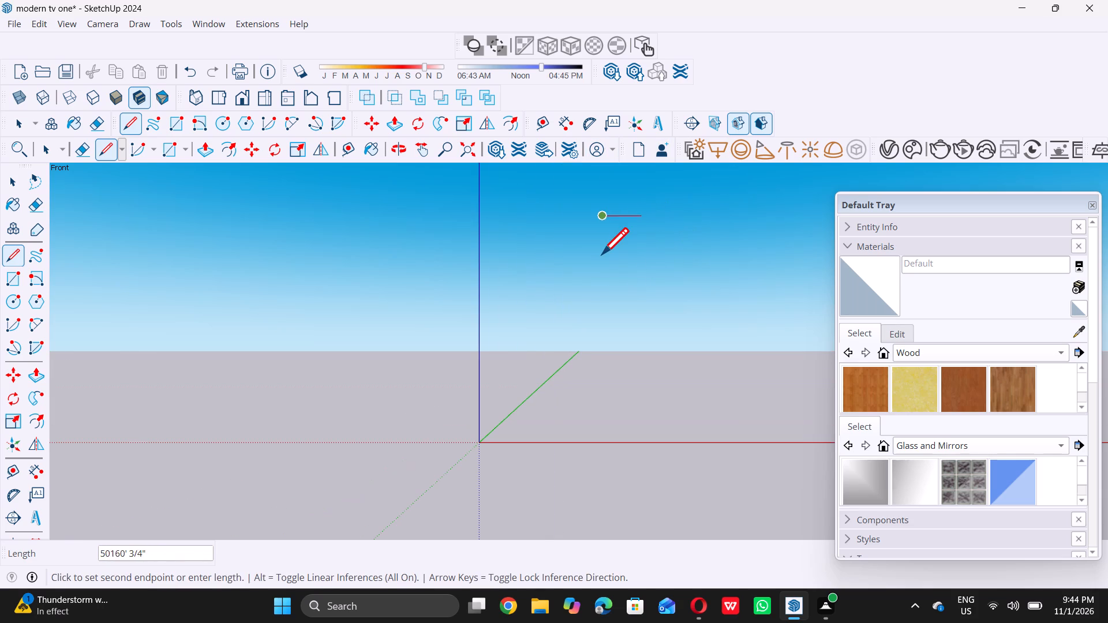
scroll(587, 262, up, 7)
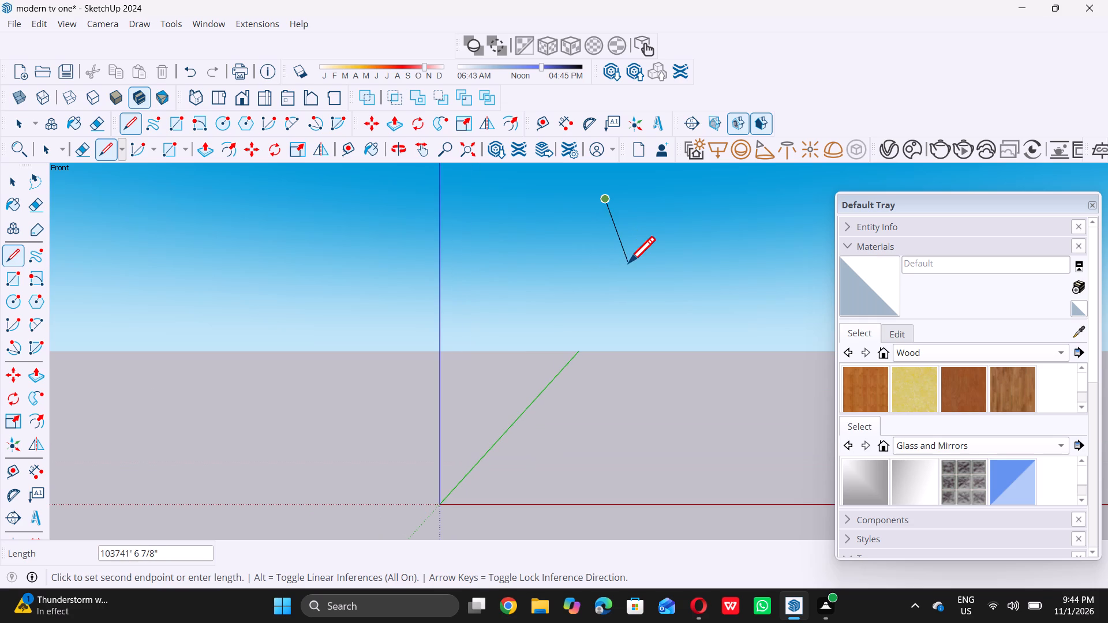
key(space)
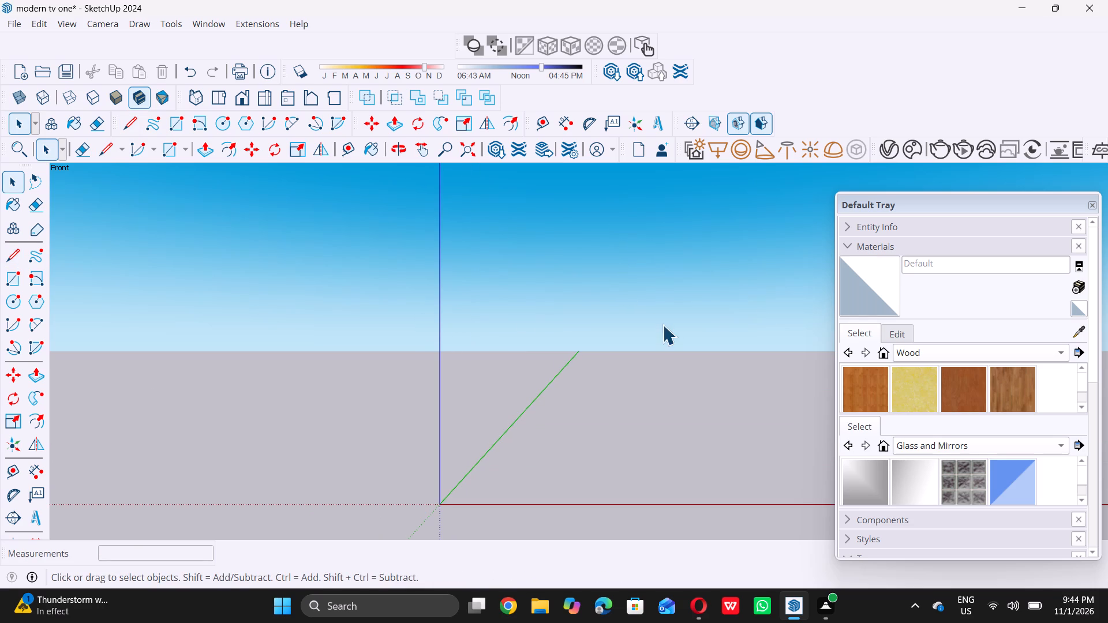
middle_drag(658, 383, 521, 562)
scroll(600, 384, up, 3)
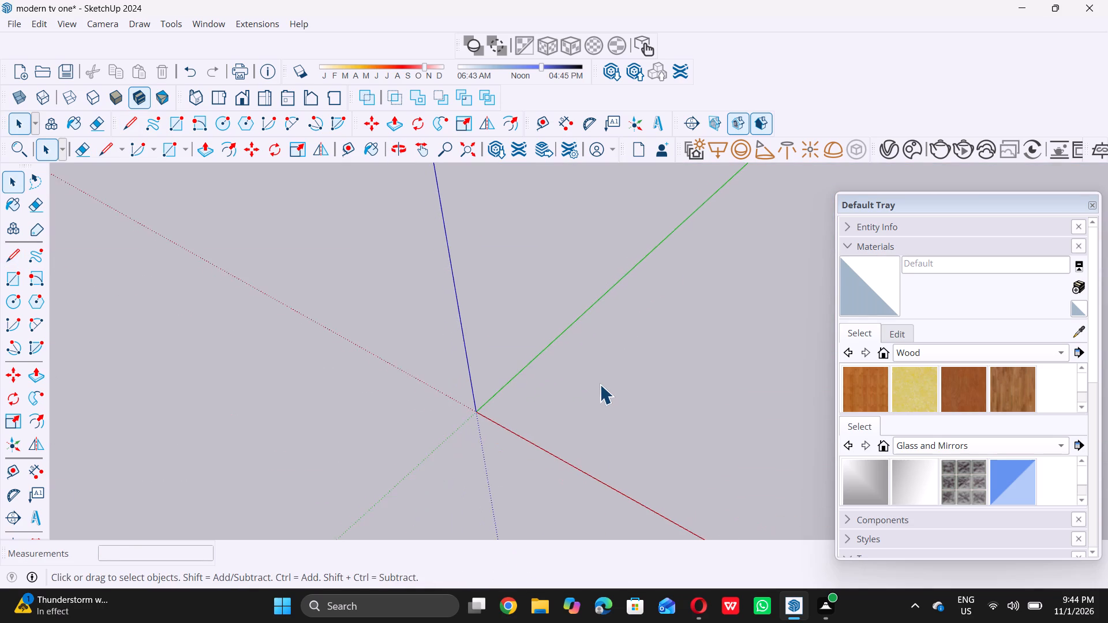
scroll(600, 384, up, 4)
scroll(526, 448, up, 3)
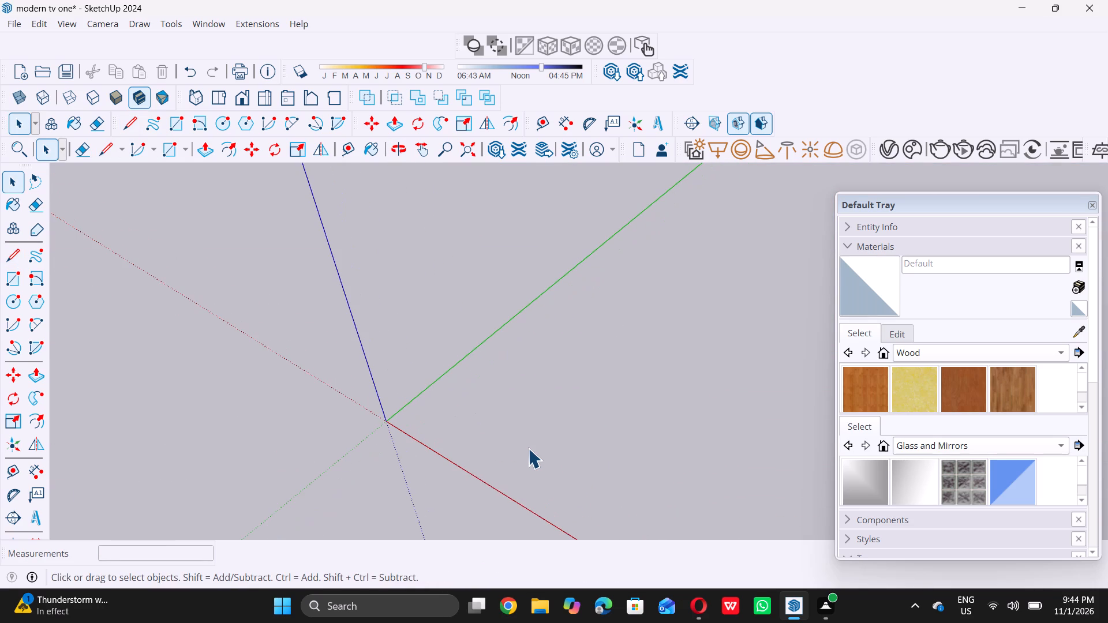
Start a new model, discarding the unsaved changes to "modern tv one".
click(13, 27)
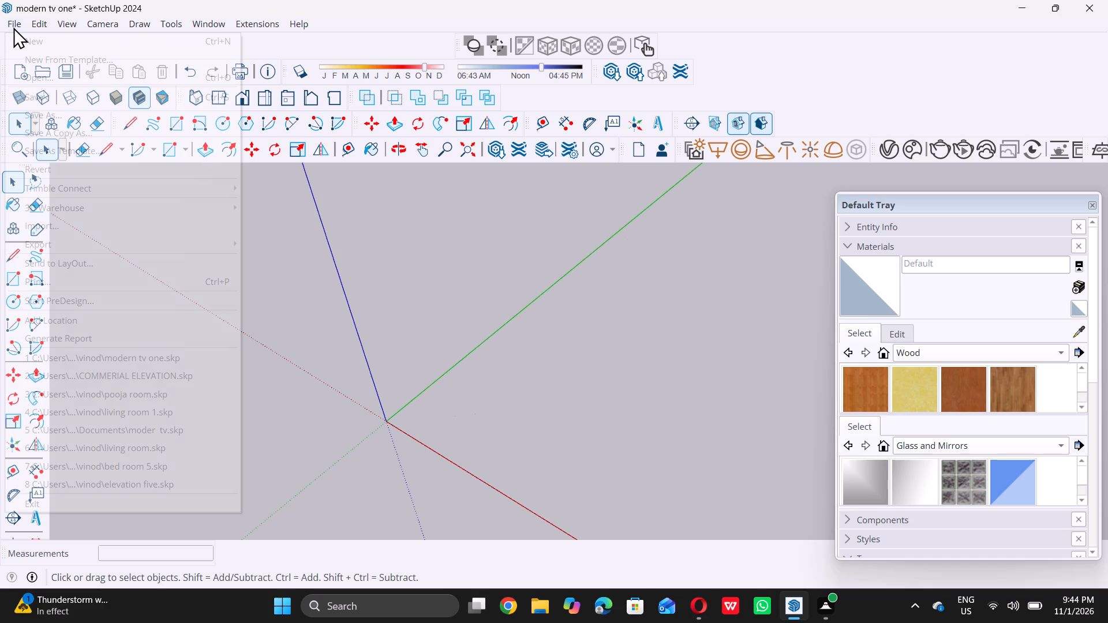
click(39, 44)
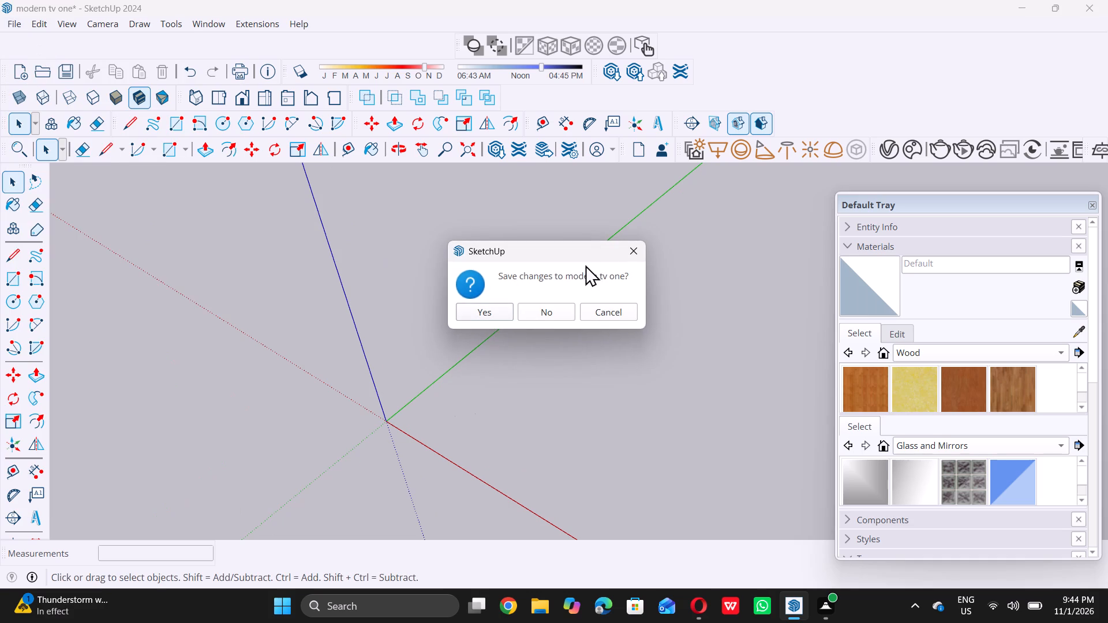
click(542, 318)
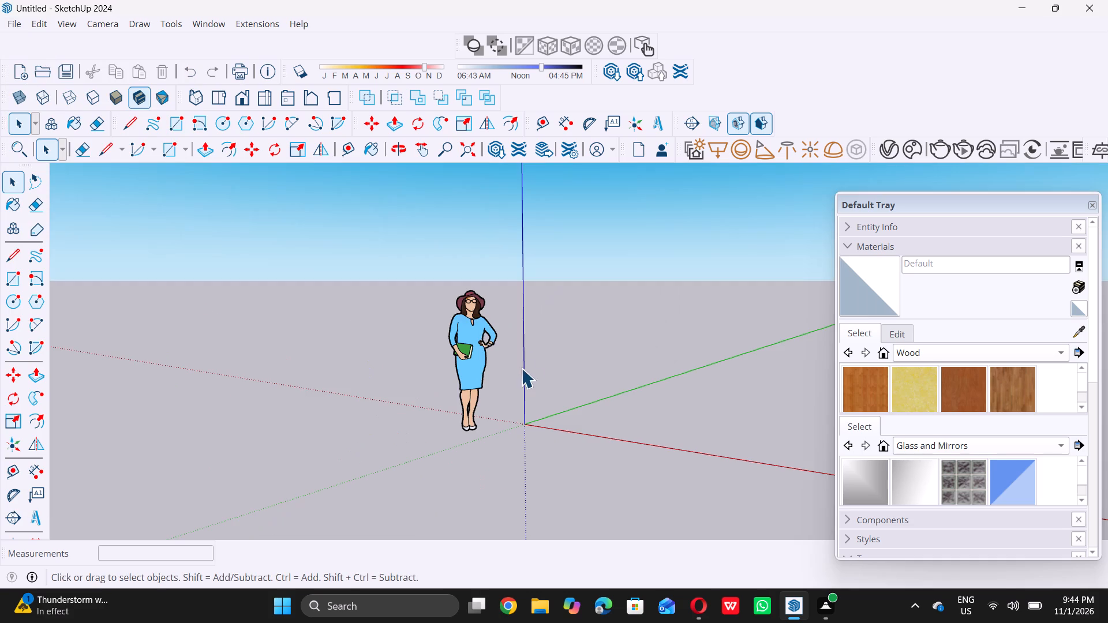
Delete the default woman figure standing beside the origin.
click(461, 362)
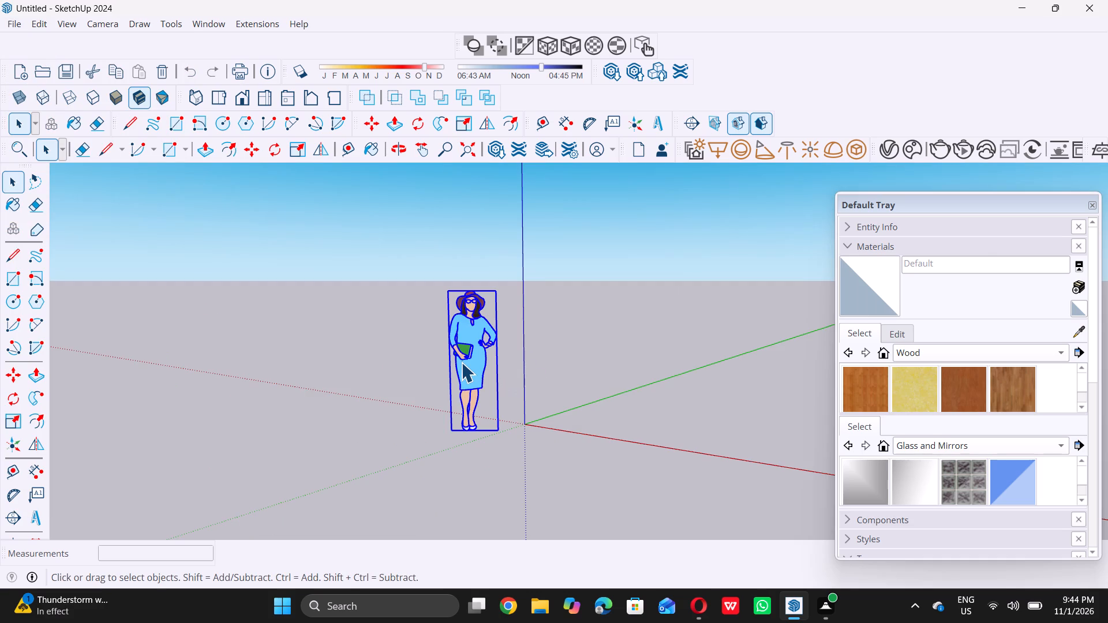
key(Delete)
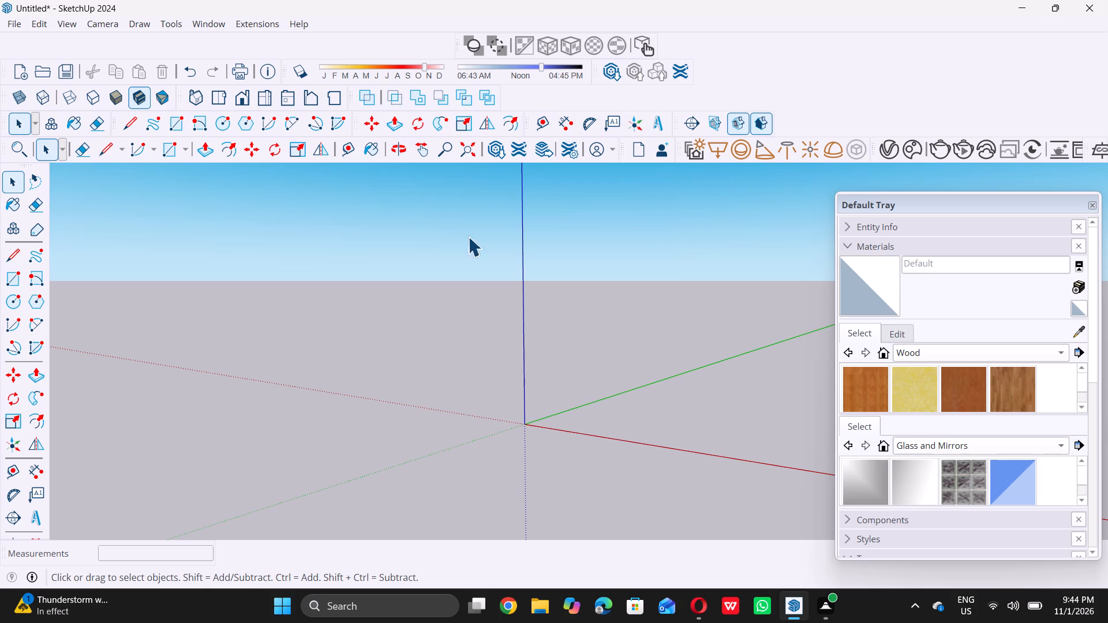
Draw a 15' by 15' square on the ground near the origin, between the red and green axes.
scroll(710, 406, up, 5)
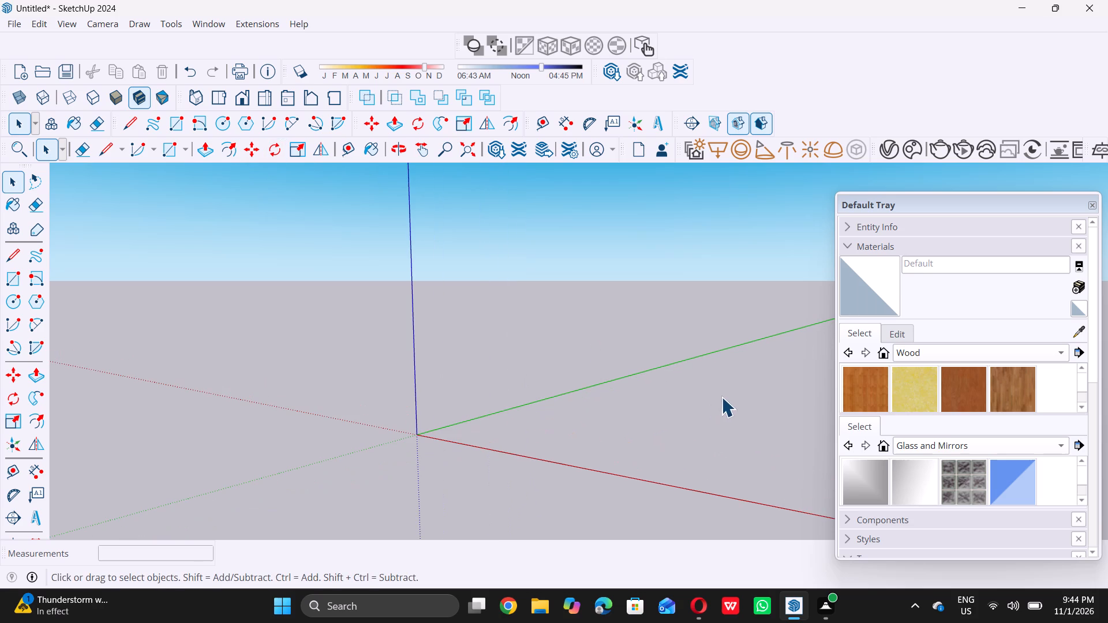
key(r)
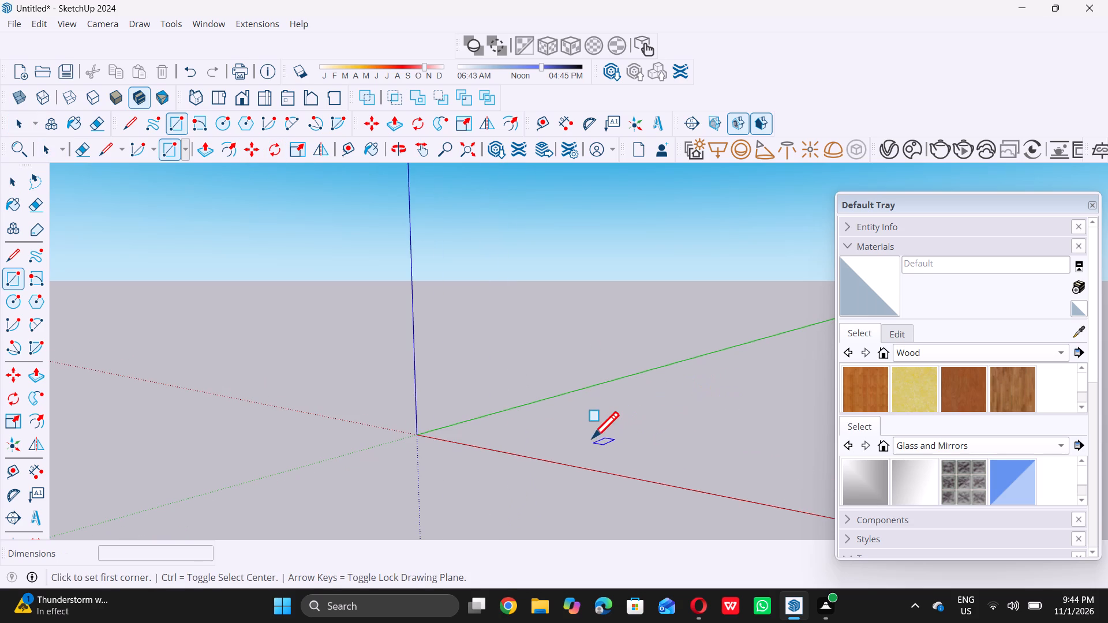
click(592, 438)
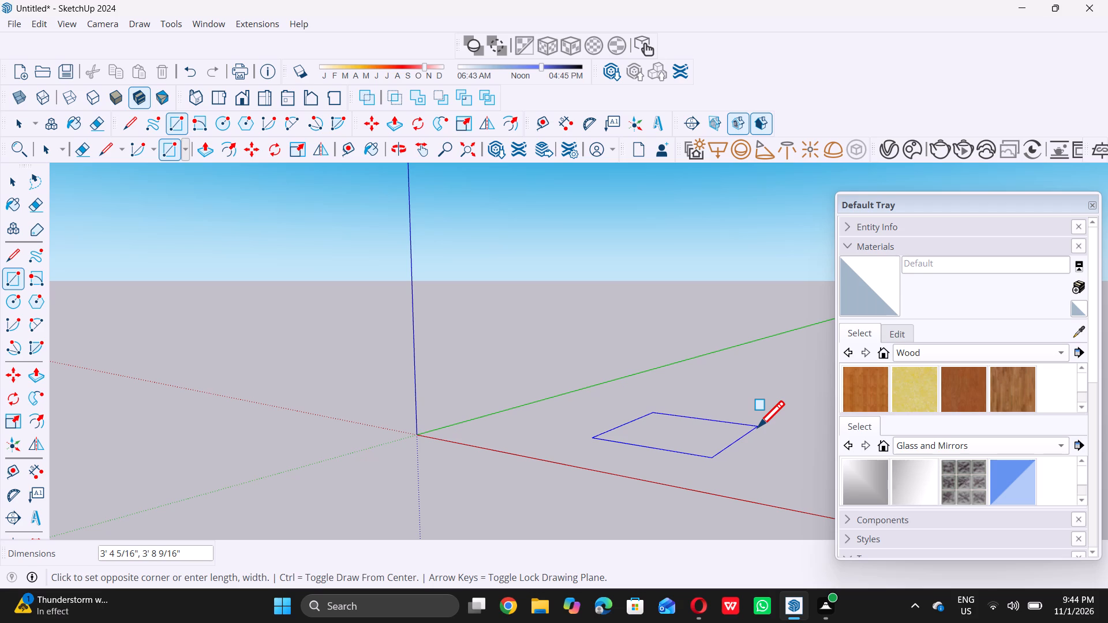
text(15)
key(apostrophe)
key(comma)
text(15)
key(apostrophe)
key(Return)
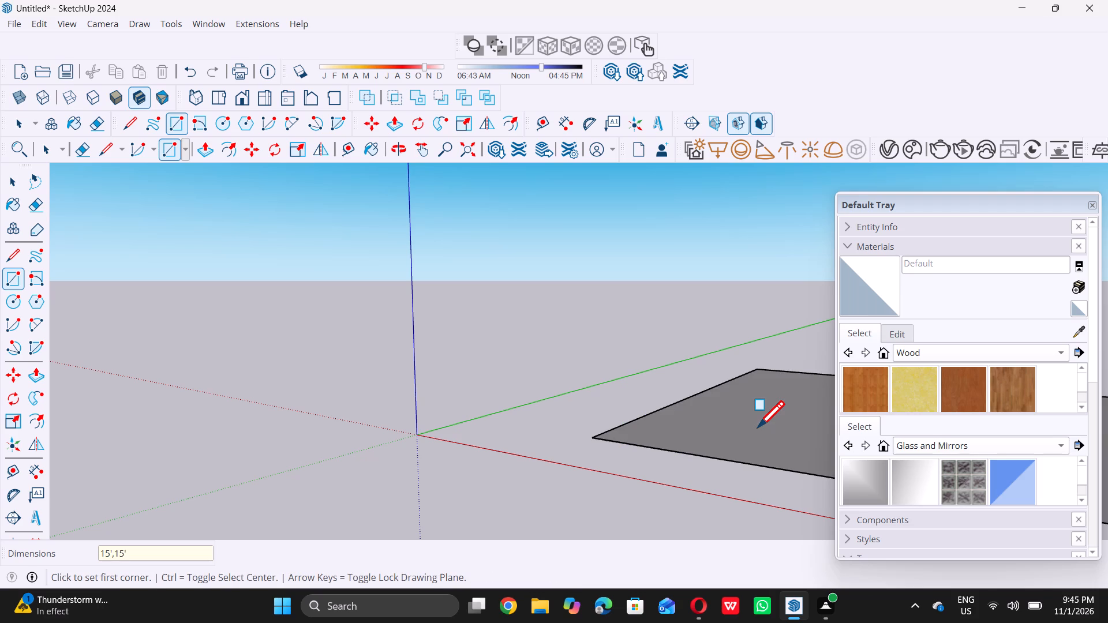
key(space)
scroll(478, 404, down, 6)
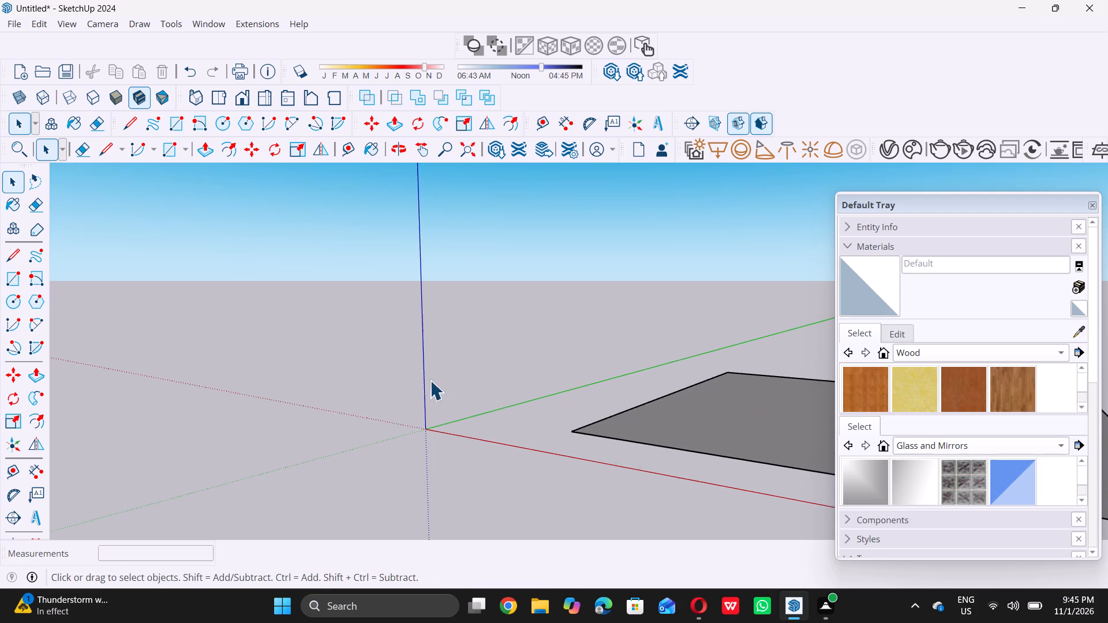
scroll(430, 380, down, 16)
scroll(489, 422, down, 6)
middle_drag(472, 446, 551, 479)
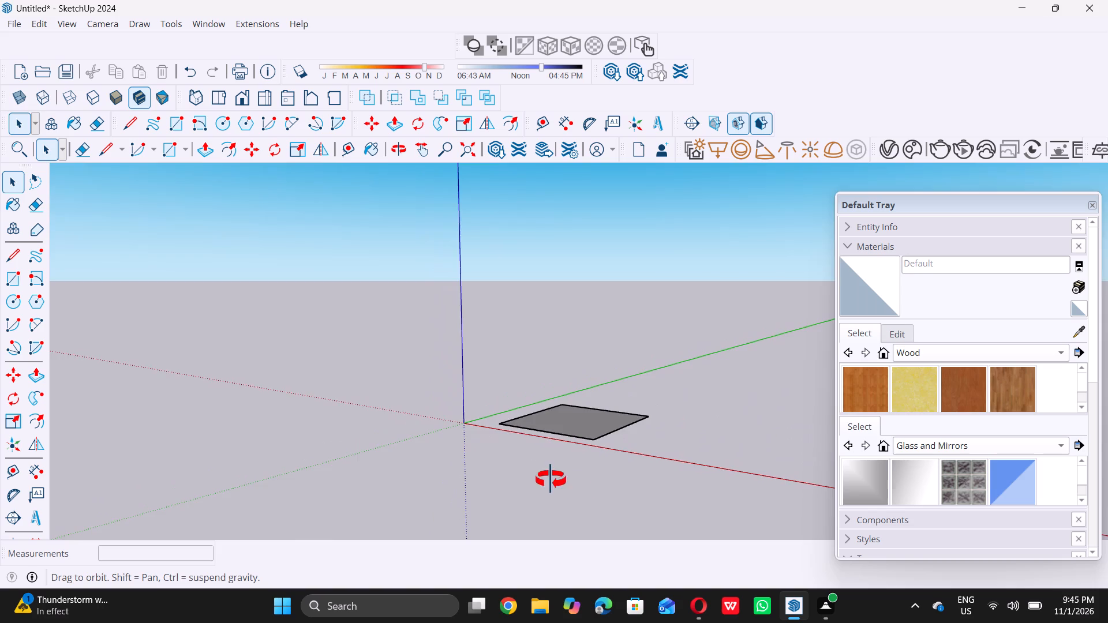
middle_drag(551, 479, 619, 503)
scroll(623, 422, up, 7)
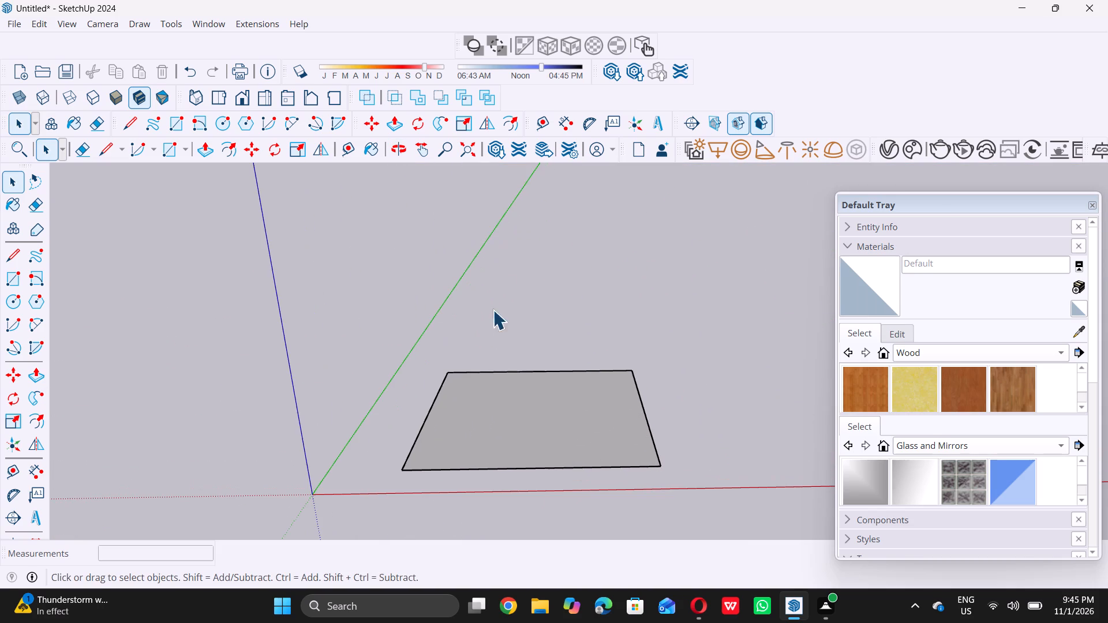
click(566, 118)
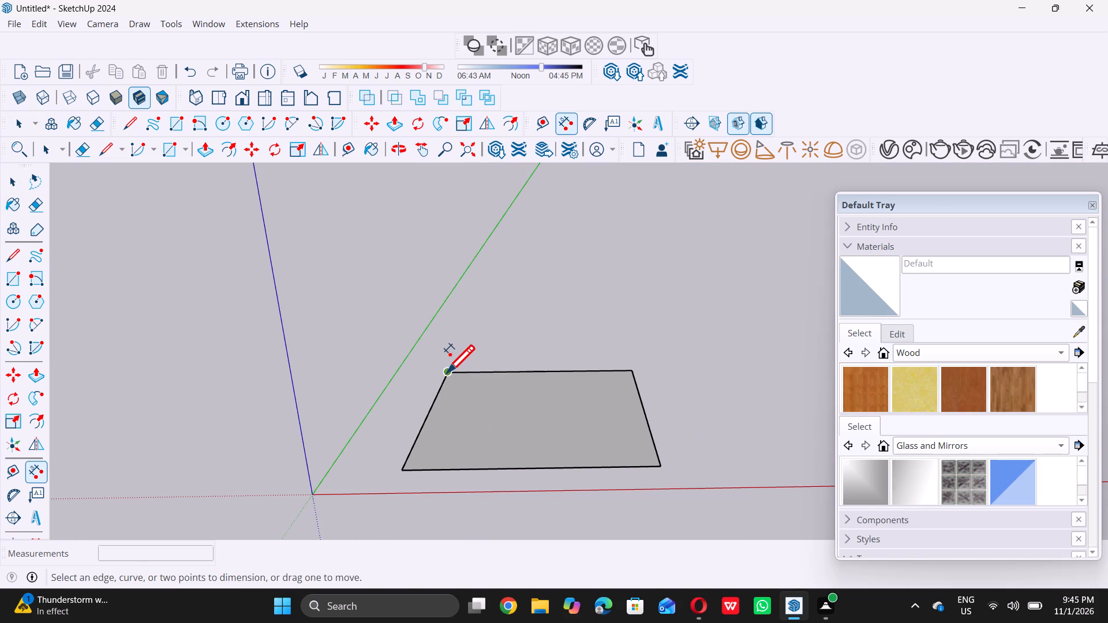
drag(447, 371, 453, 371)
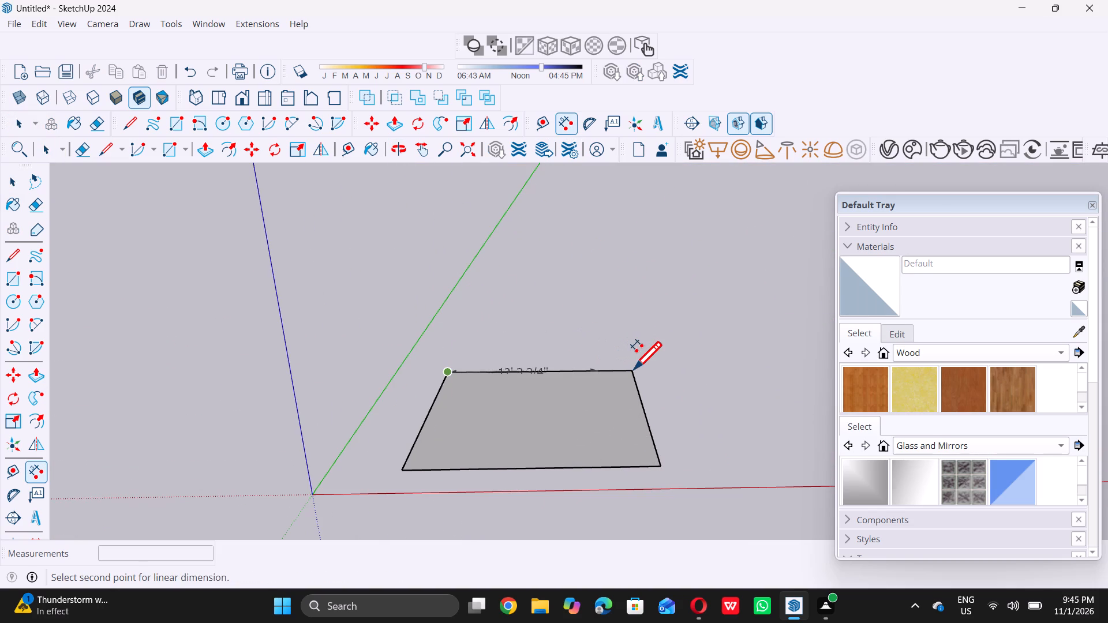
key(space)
Offset the 15' square's outline inward by 9" to mark the wall thickness.
scroll(546, 384, down, 1)
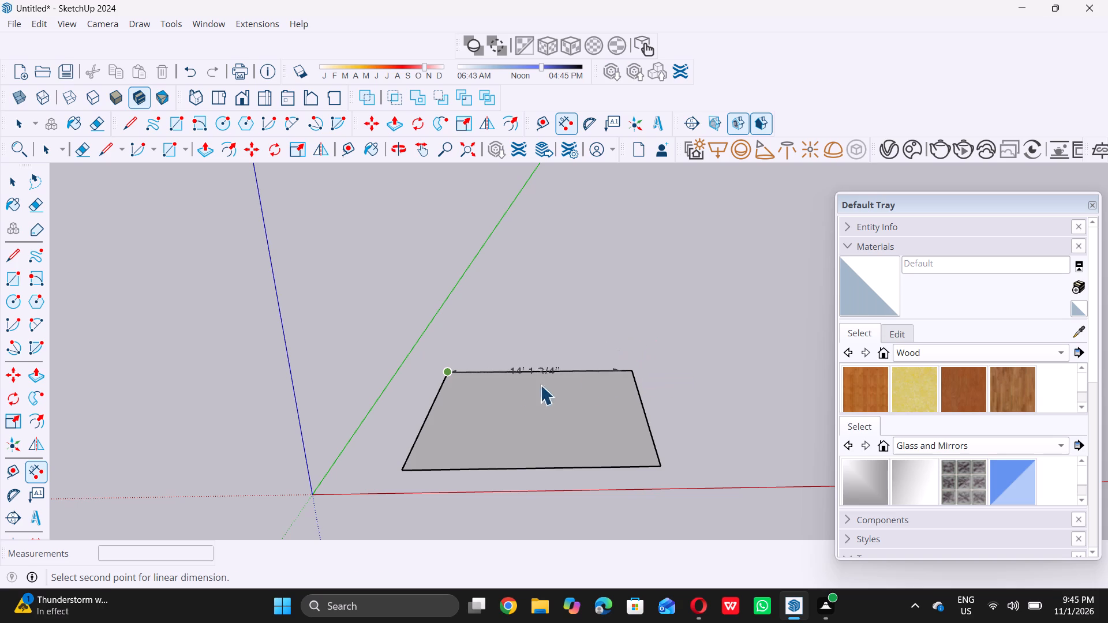
scroll(540, 385, down, 12)
middle_drag(590, 382, 479, 483)
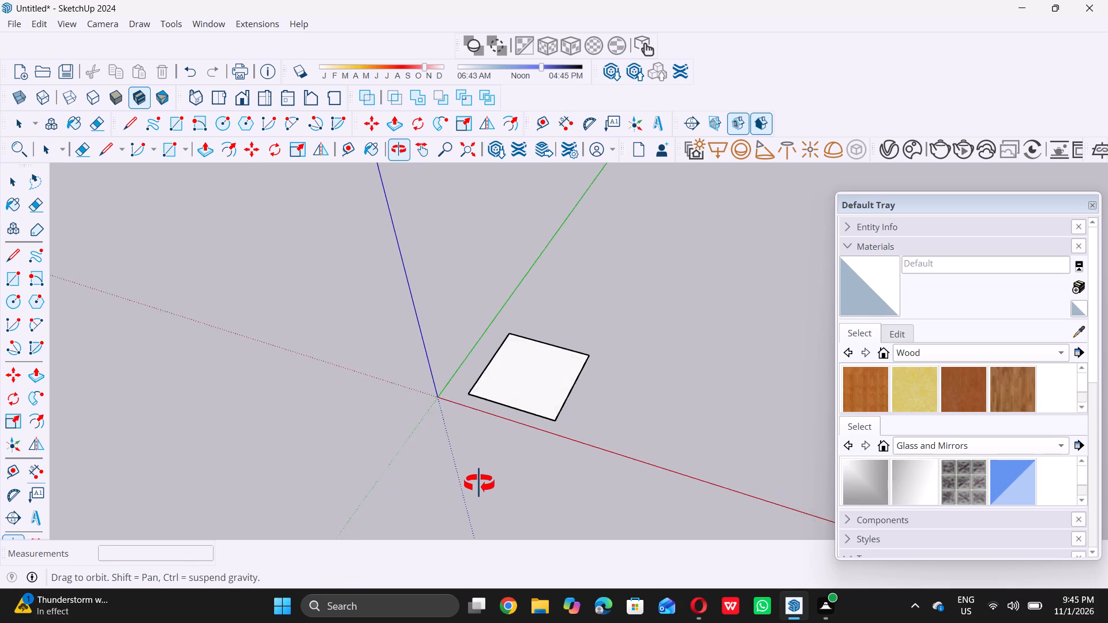
middle_drag(479, 483, 441, 399)
scroll(534, 387, up, 5)
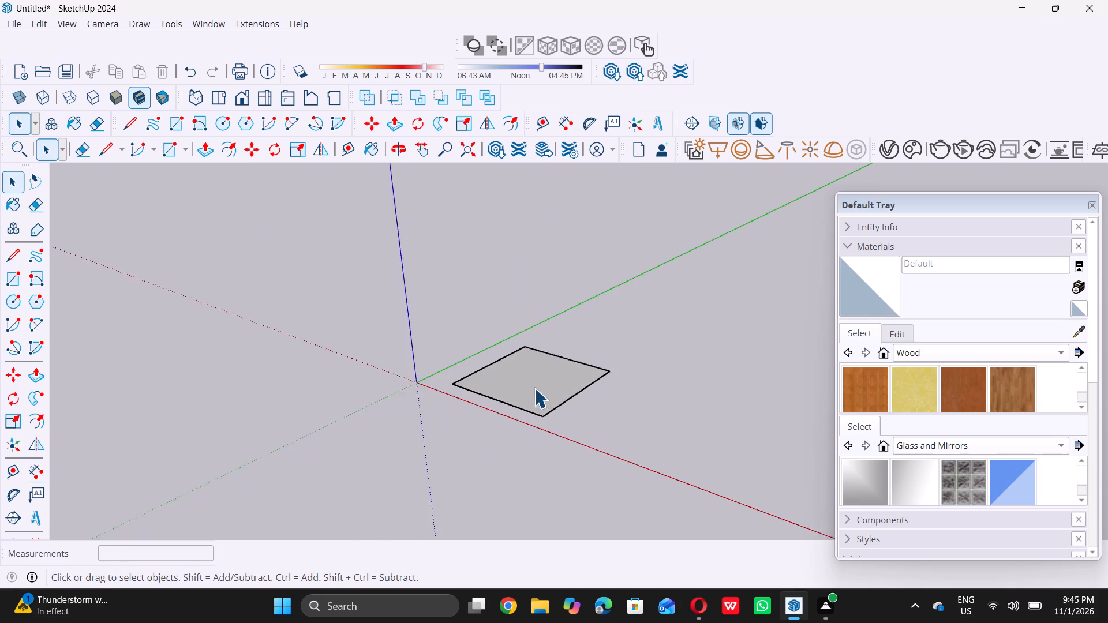
middle_drag(494, 388, 549, 436)
scroll(552, 410, up, 4)
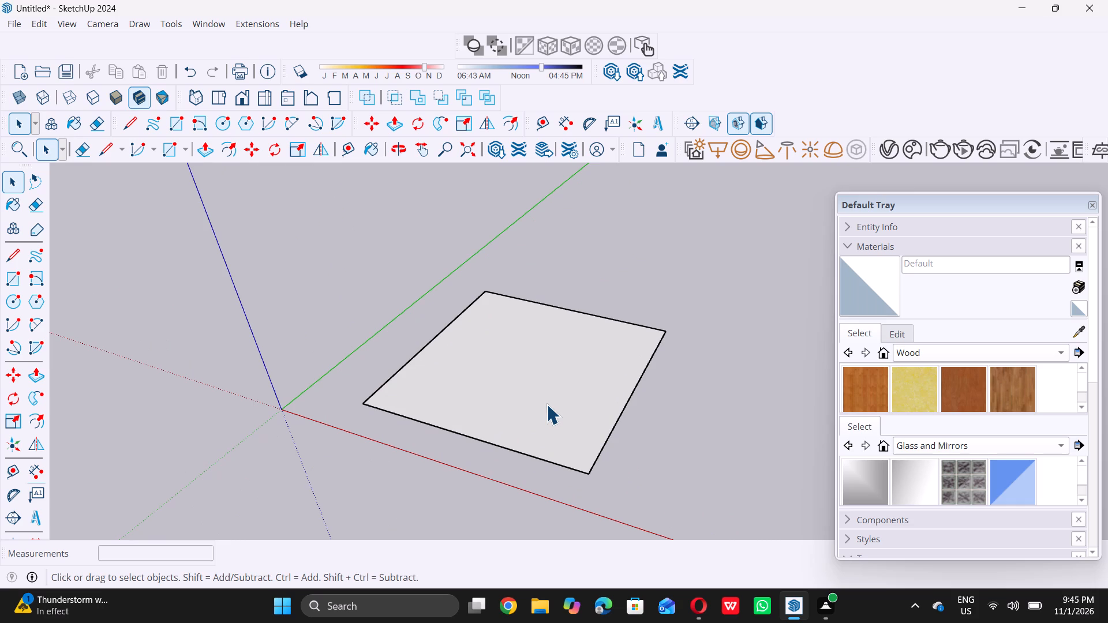
key(f)
click(546, 404)
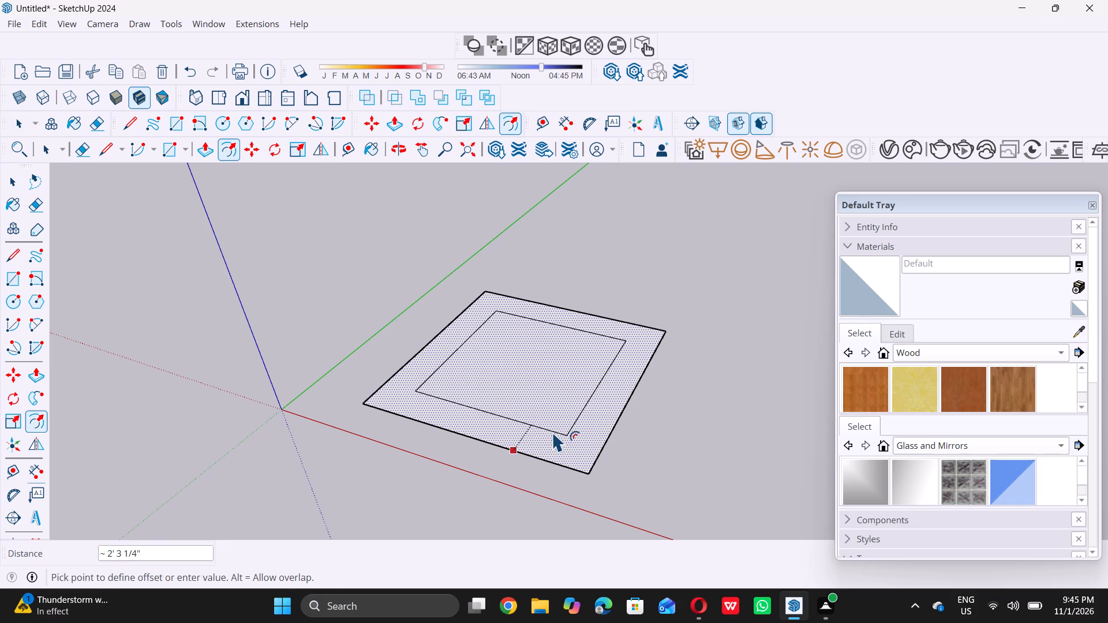
key(9)
key(shift+quotedbl)
key(Return)
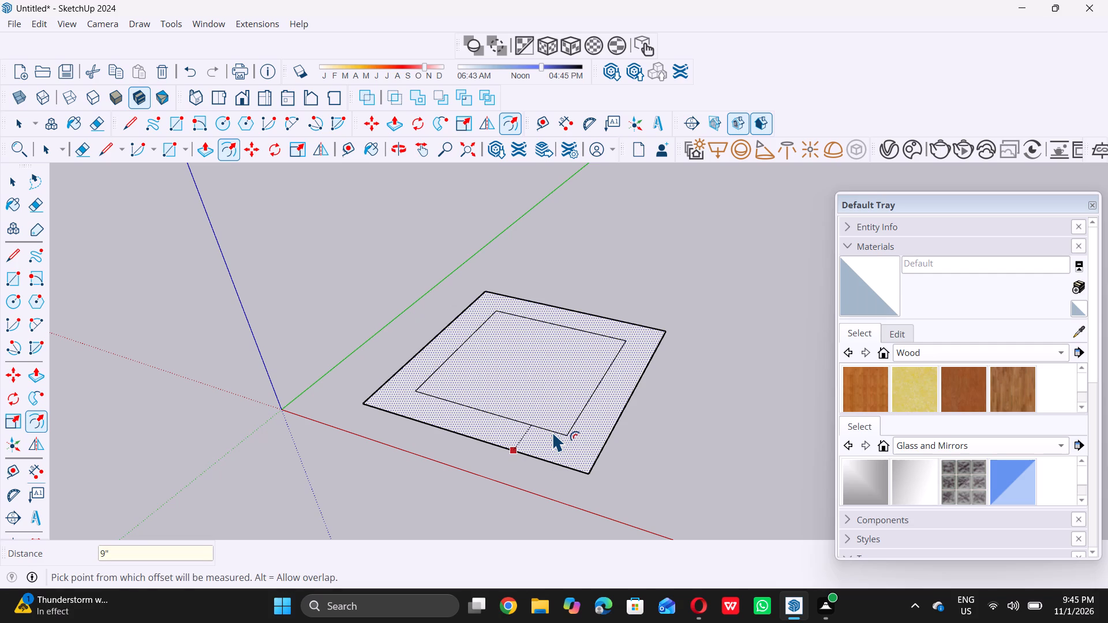
key(space)
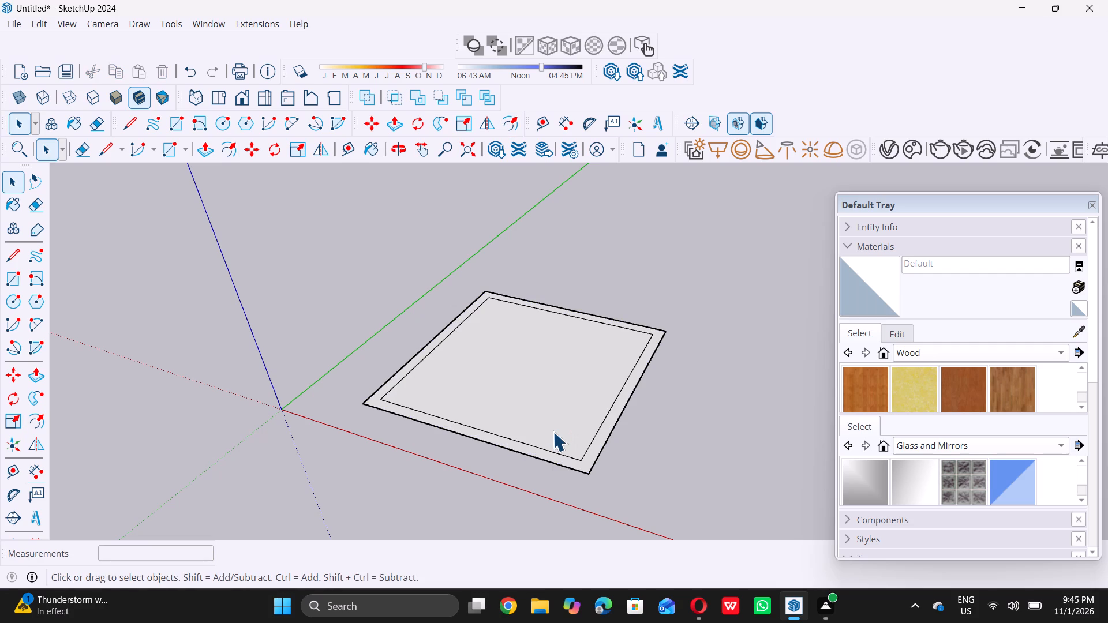
Move the inner square's front edge 9" outward onto the outer square's front edge, along the side facing the red axis.
scroll(572, 443, up, 13)
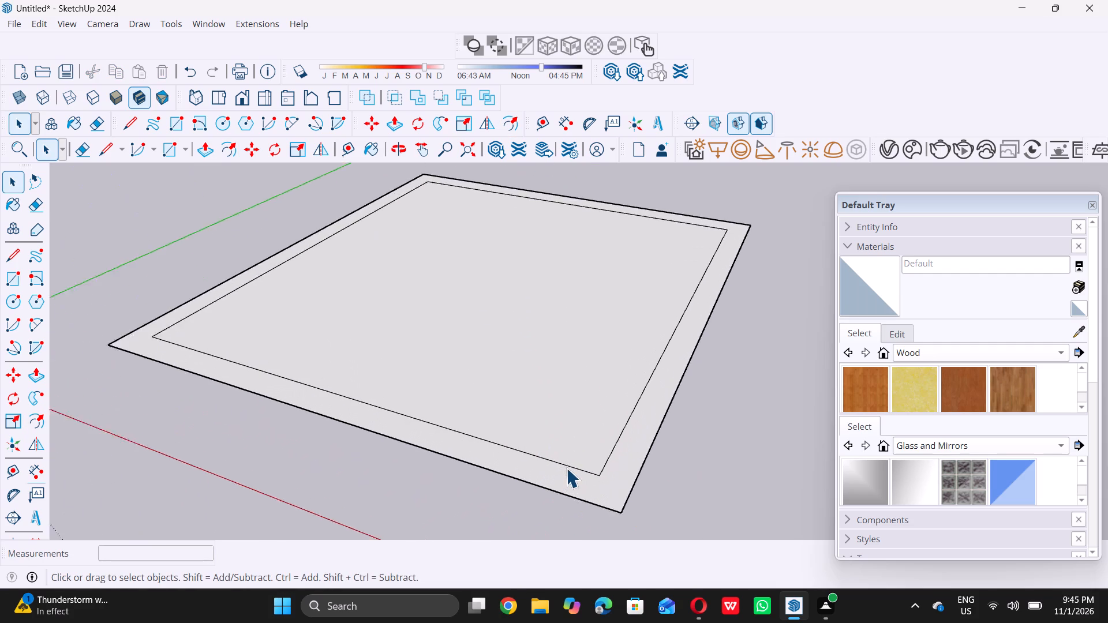
double_click(568, 465)
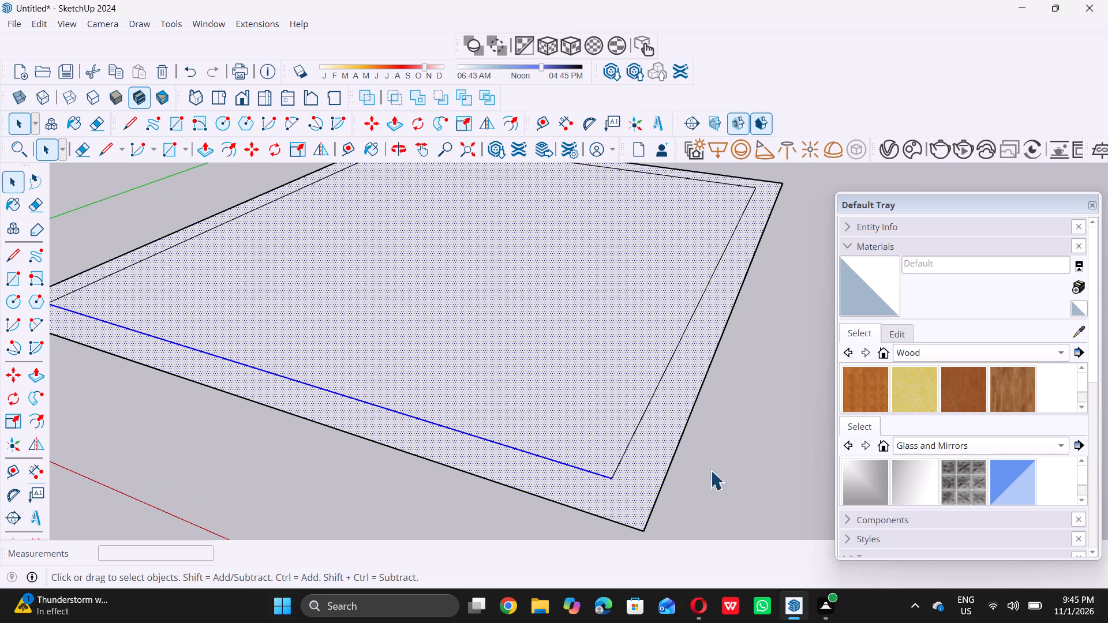
click(727, 470)
click(598, 475)
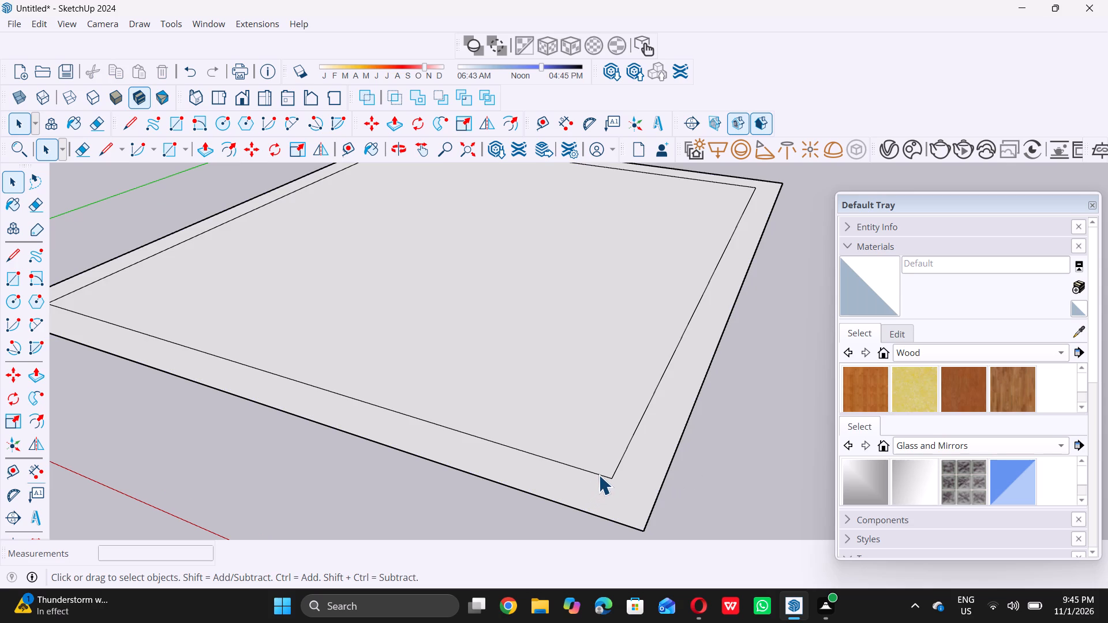
key(m)
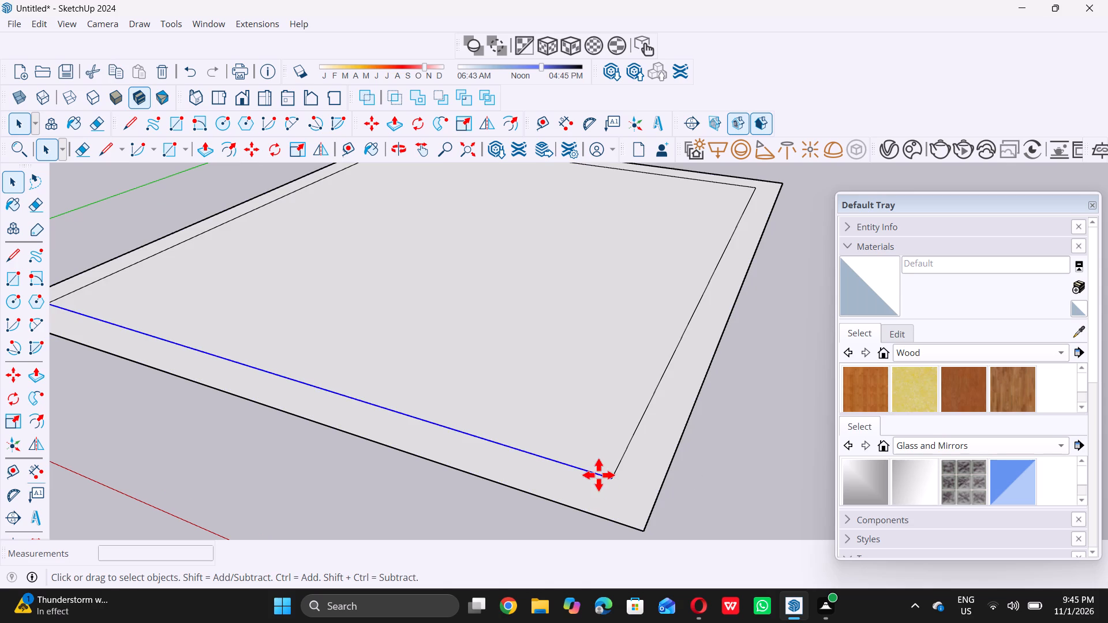
double_click(613, 478)
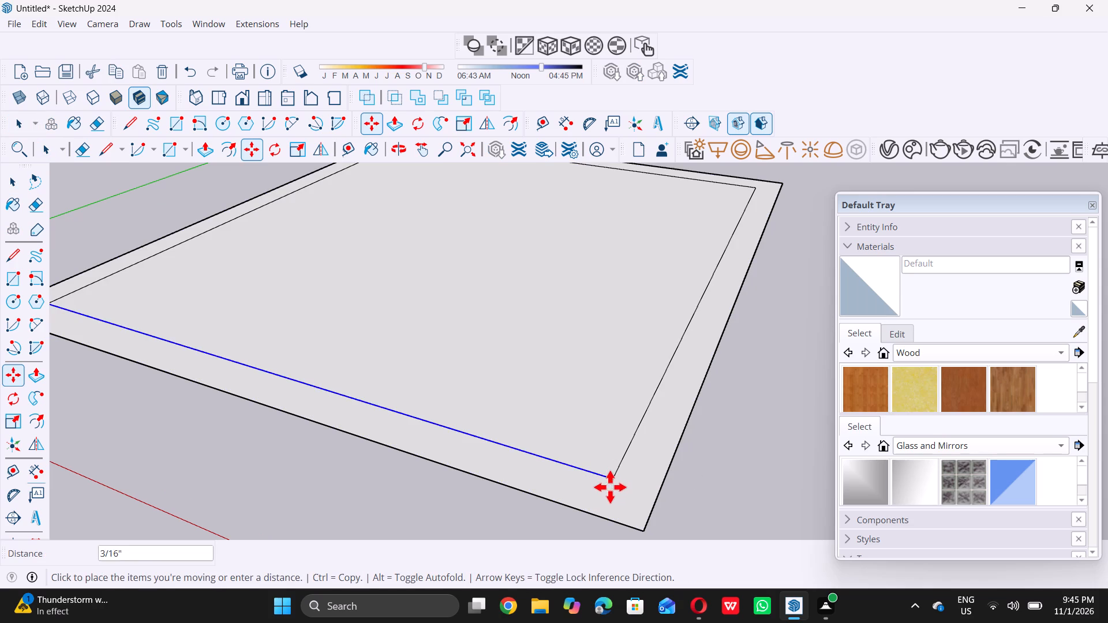
double_click(598, 516)
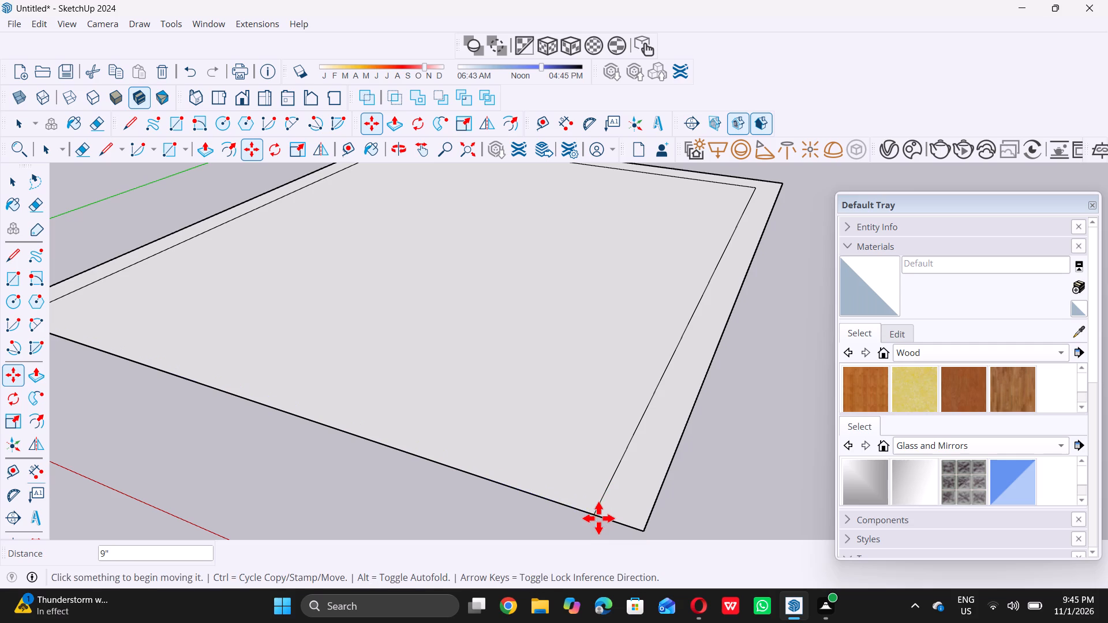
key(space)
Delete the front edge between the two side wall strips, leaving an open three-sided wall outline.
scroll(604, 521, down, 9)
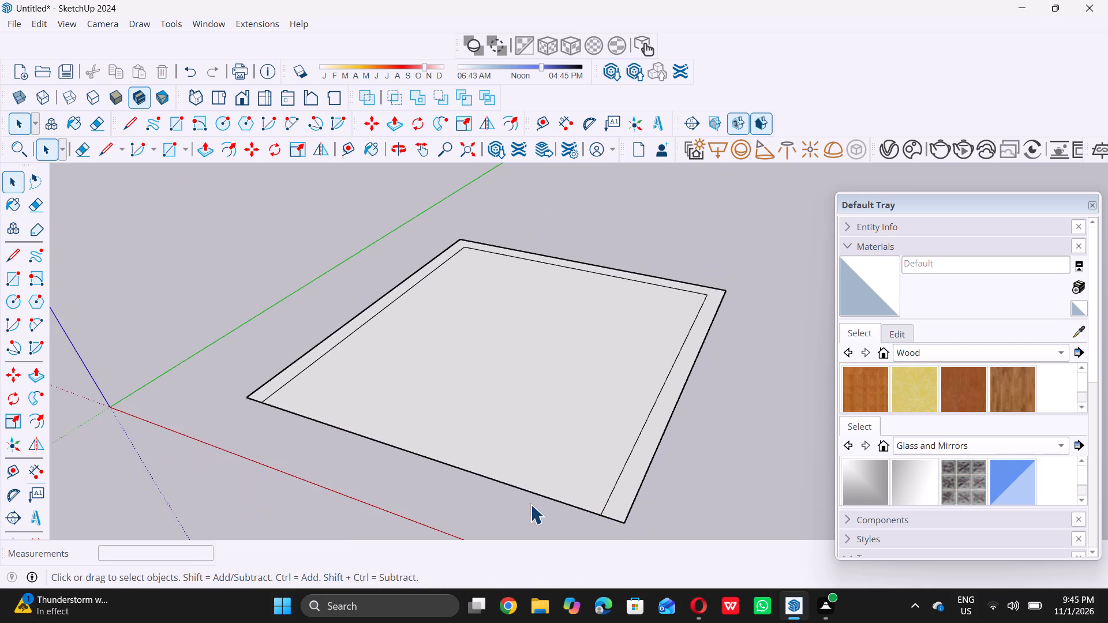
scroll(532, 501, up, 9)
double_click(542, 493)
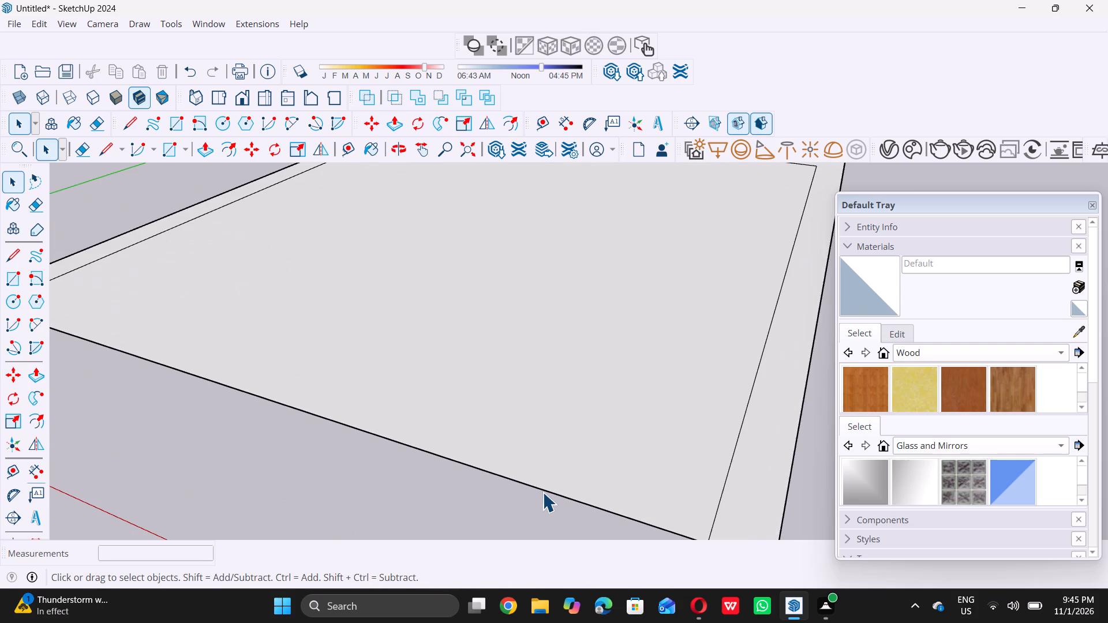
click(545, 492)
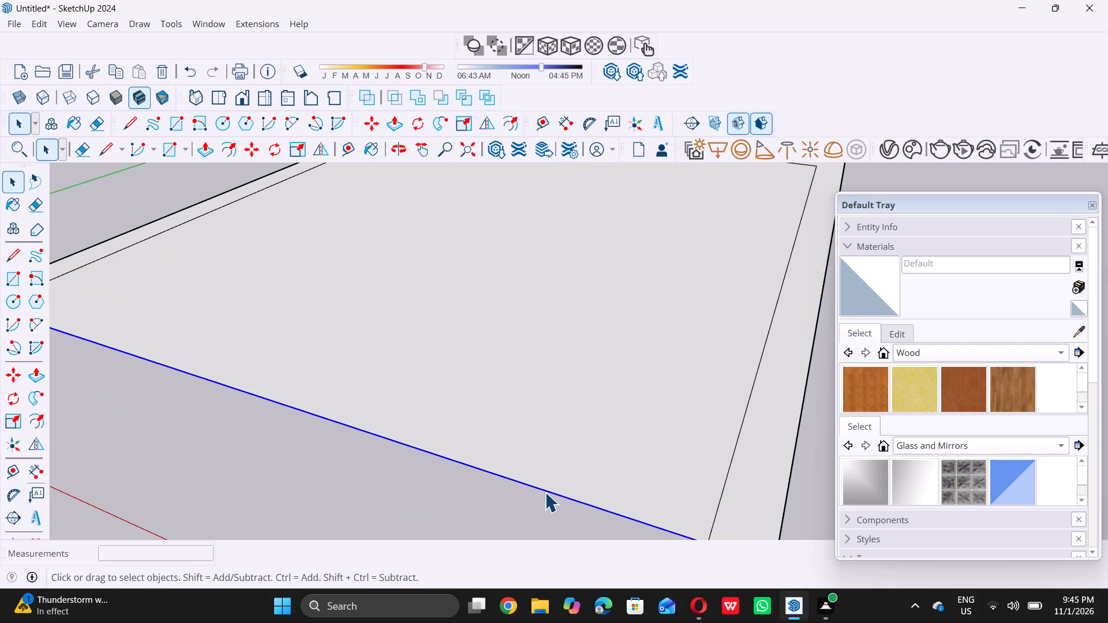
key(Delete)
Push/Pull the three-sided wall face up to a height of 10'.
scroll(544, 492, down, 13)
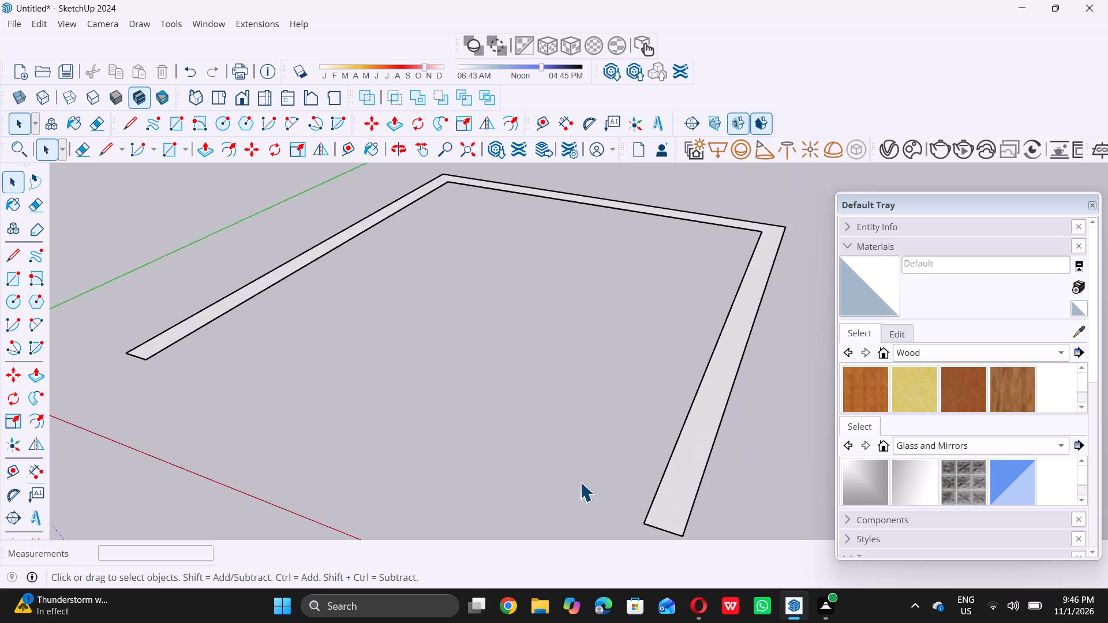
scroll(580, 482, down, 15)
middle_drag(546, 448, 549, 398)
scroll(438, 396, up, 11)
scroll(462, 418, up, 10)
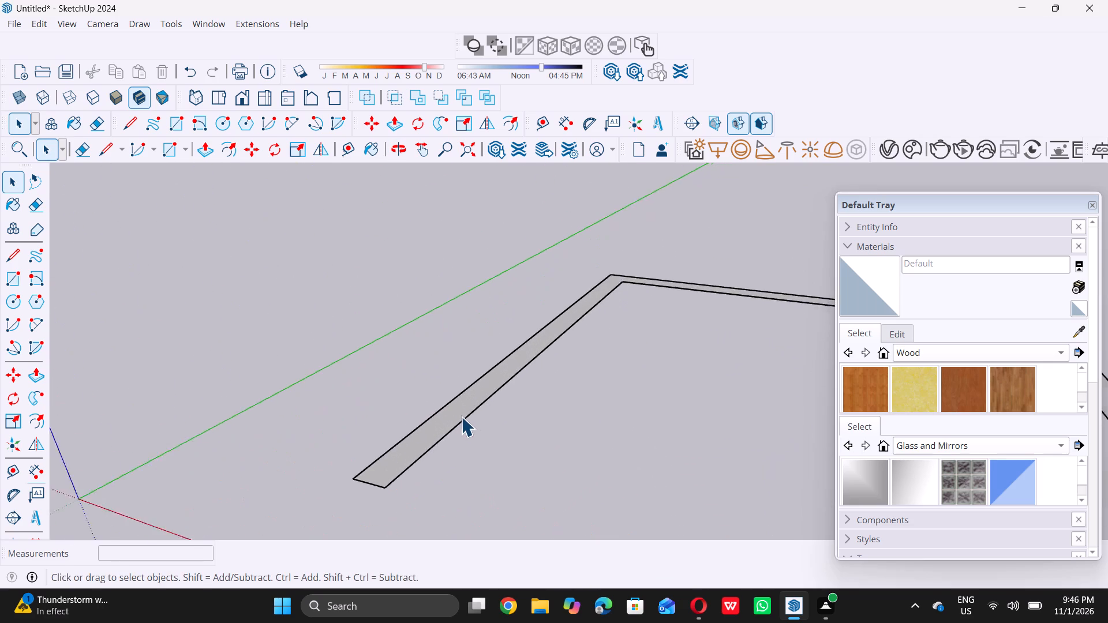
scroll(461, 416, up, 2)
click(462, 407)
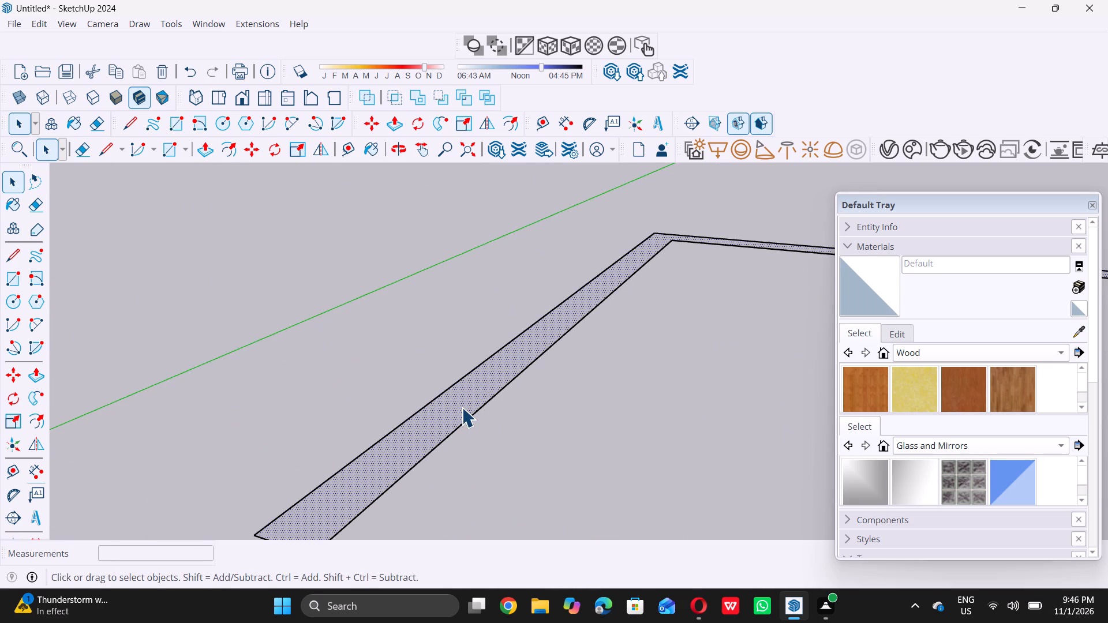
key(p)
click(462, 407)
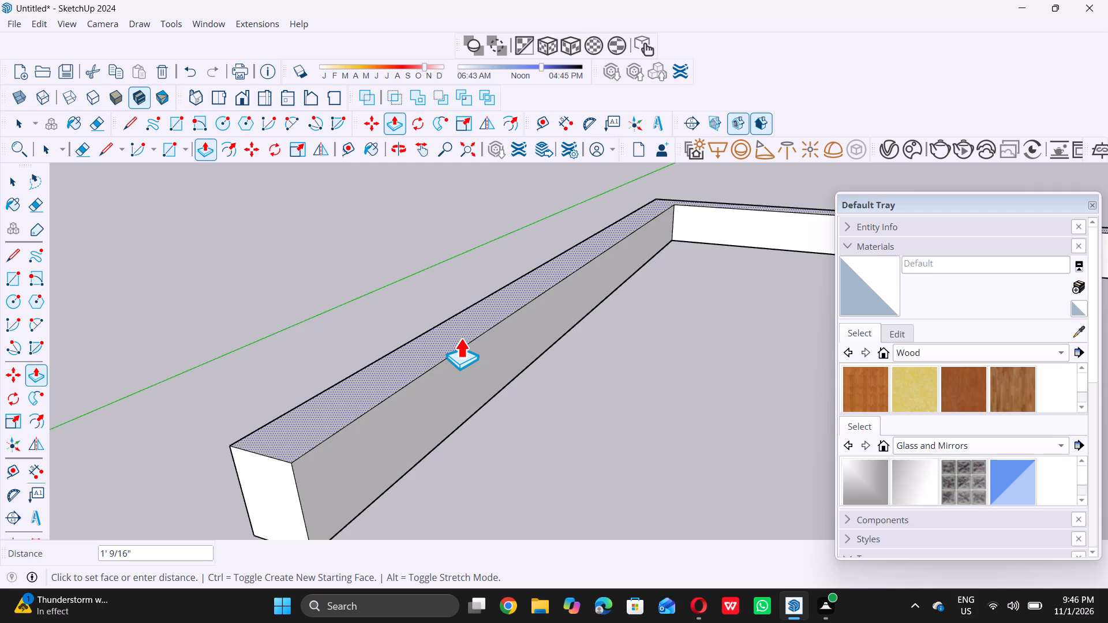
text(10)
key(apostrophe)
key(Return)
key(space)
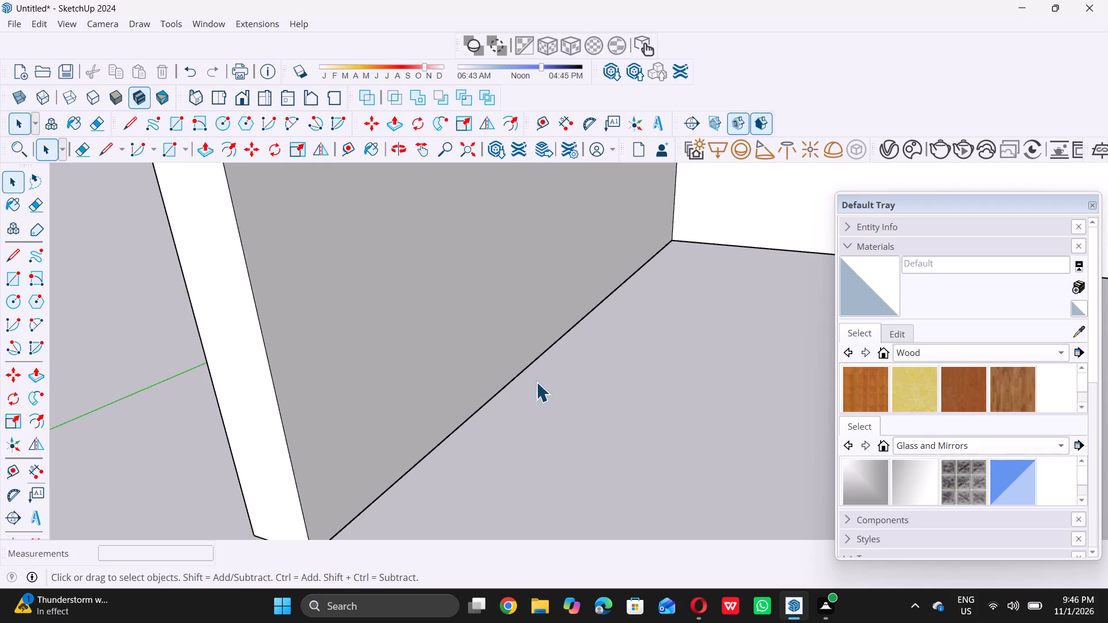
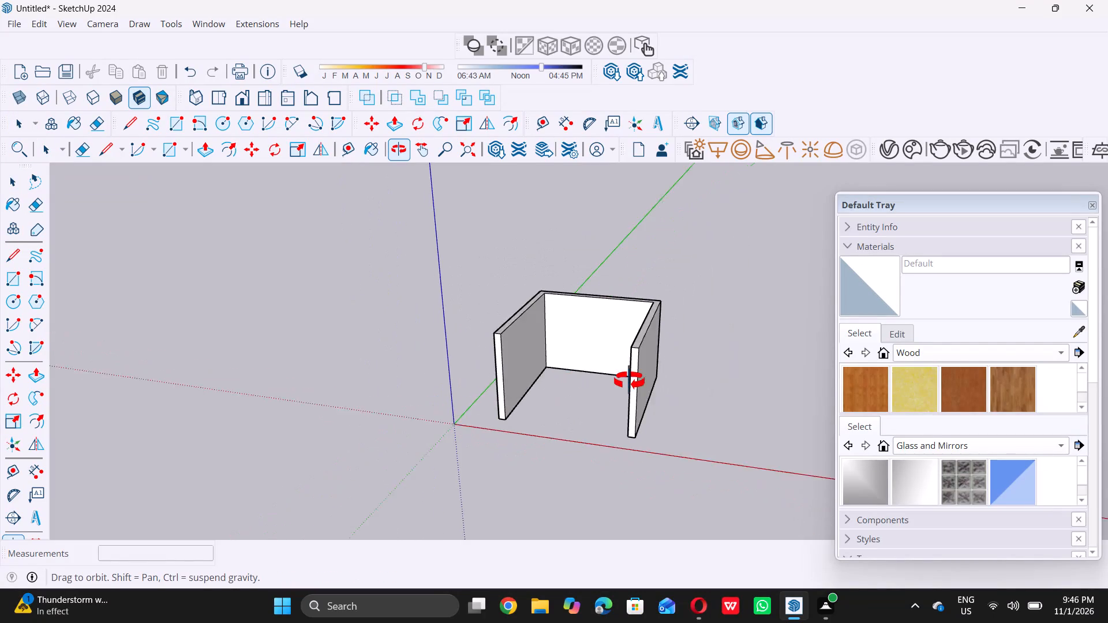
Draw a vertical 15' by 9" rotated rectangle downward from the bottom outer edge of the back wall.
middle_drag(578, 423, 671, 310)
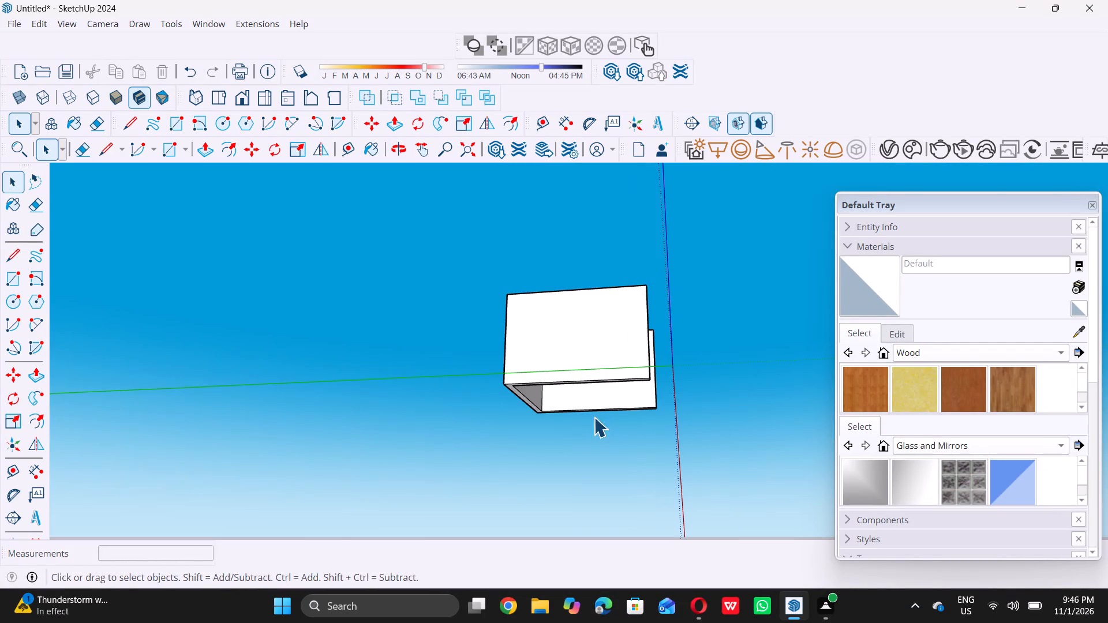
middle_drag(596, 392, 596, 366)
scroll(566, 413, up, 18)
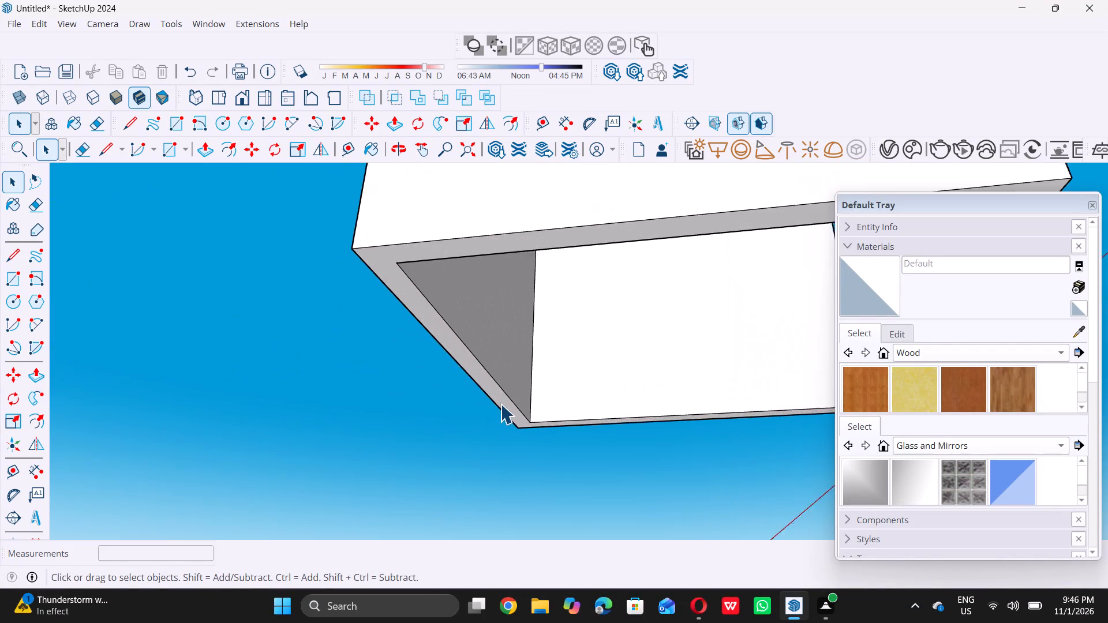
scroll(500, 404, up, 1)
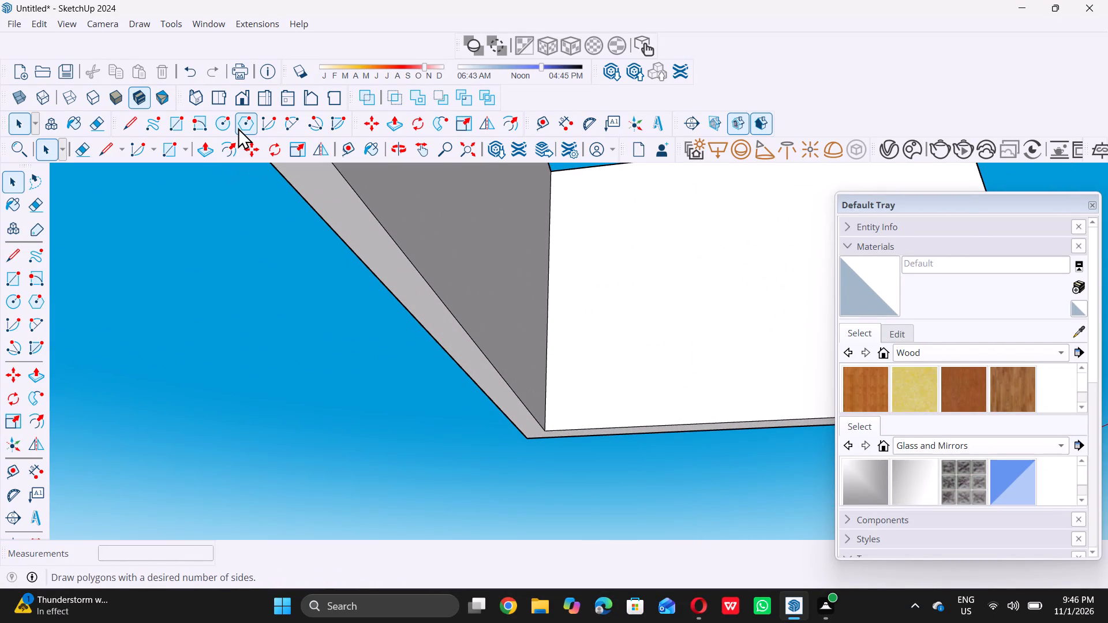
click(39, 277)
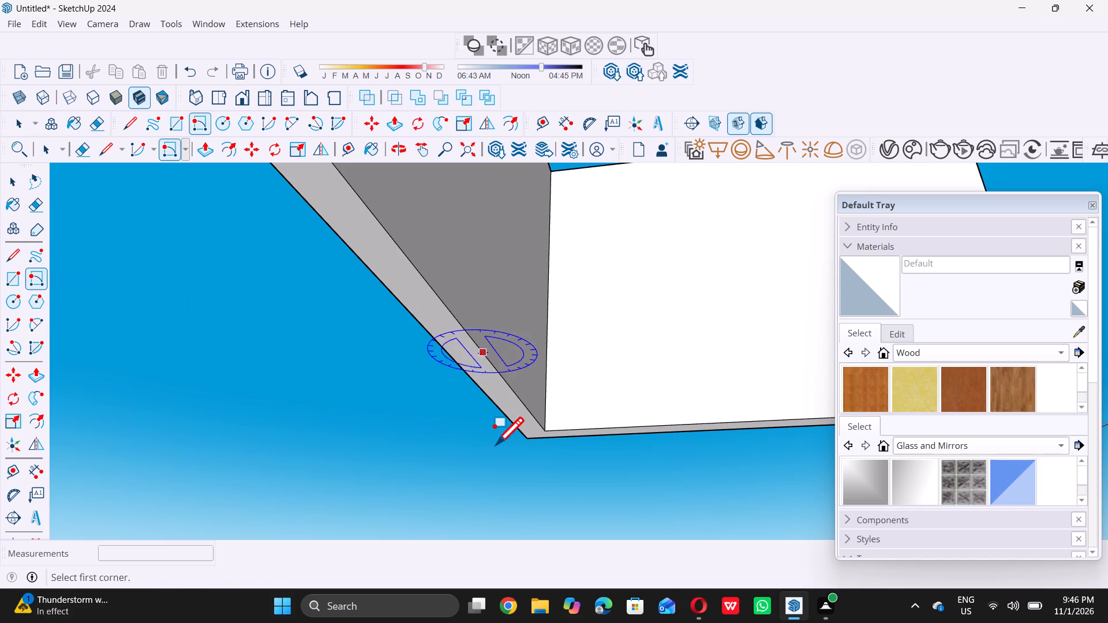
scroll(512, 441, up, 15)
scroll(529, 436, up, 6)
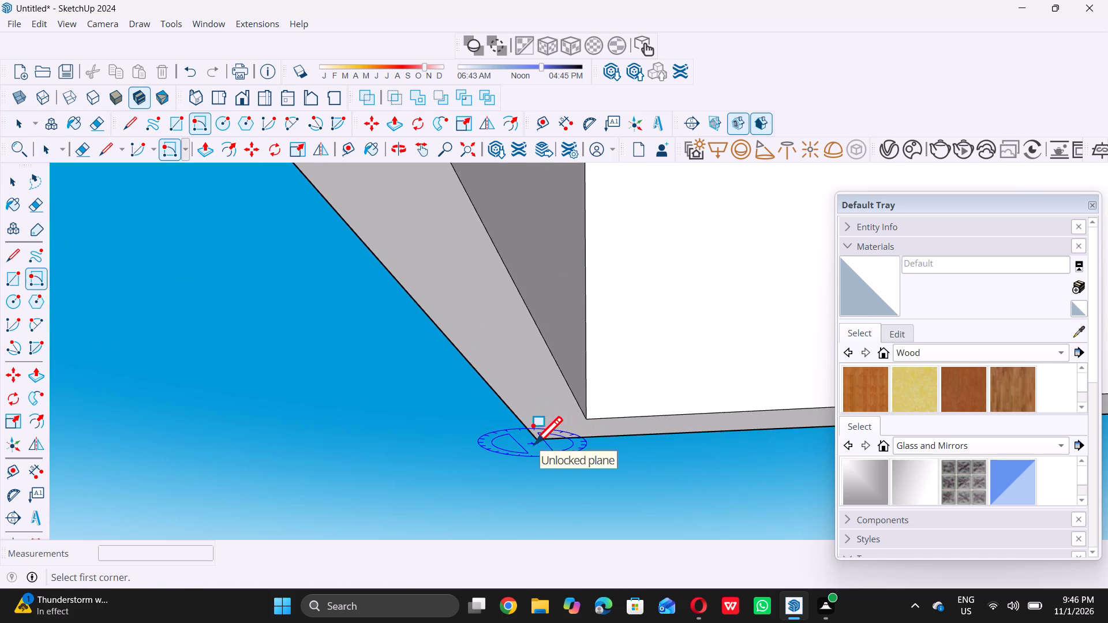
click(537, 438)
scroll(537, 436, down, 15)
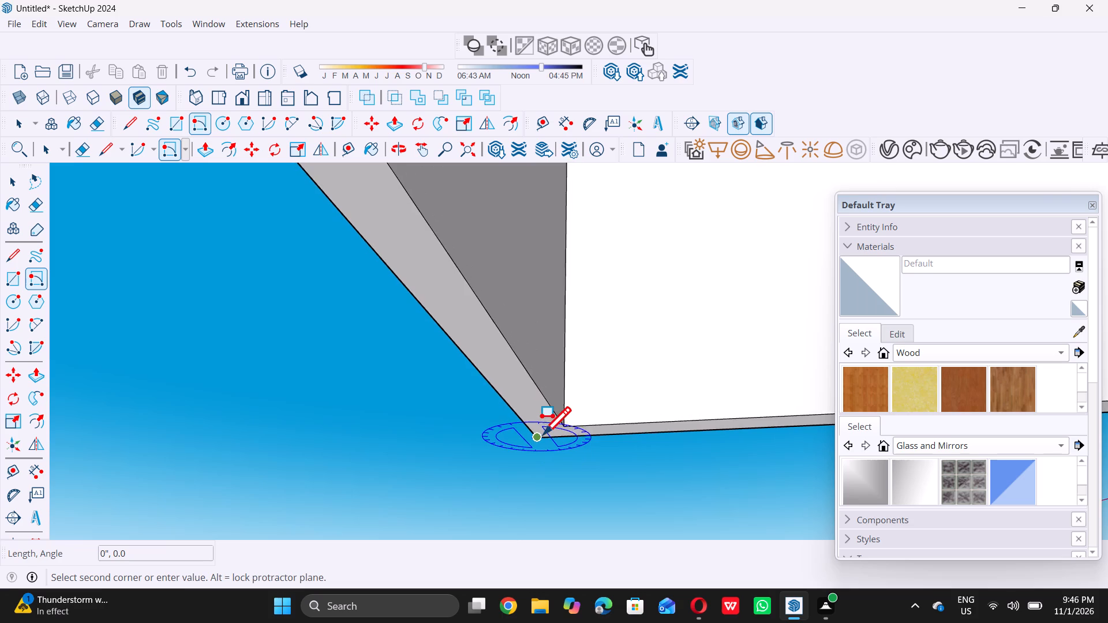
scroll(541, 434, down, 12)
scroll(467, 336, up, 3)
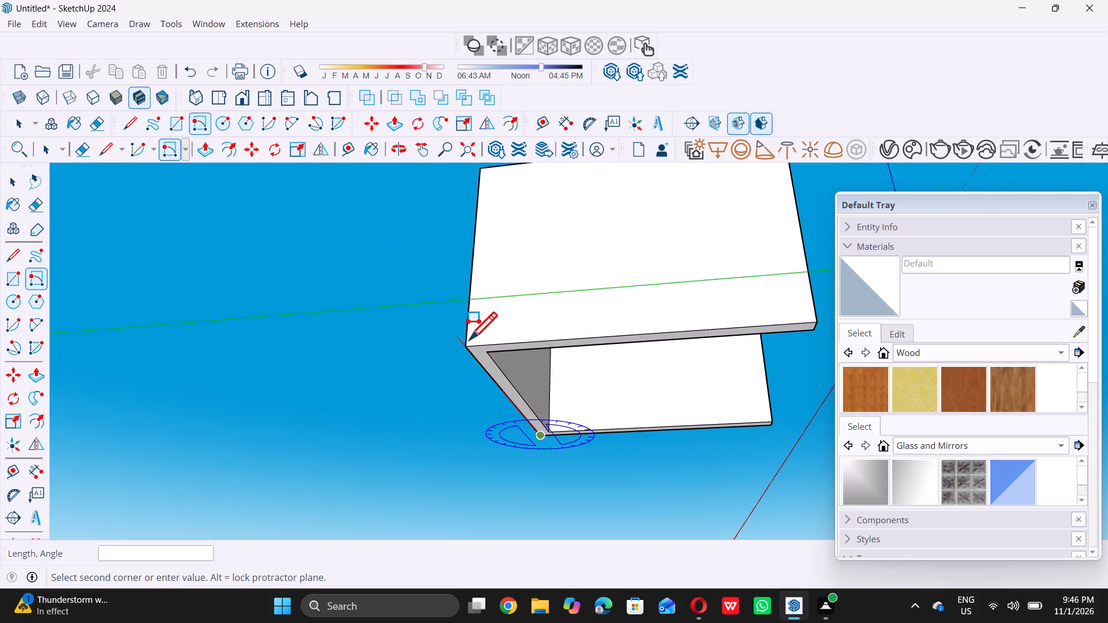
scroll(467, 340, up, 2)
click(466, 350)
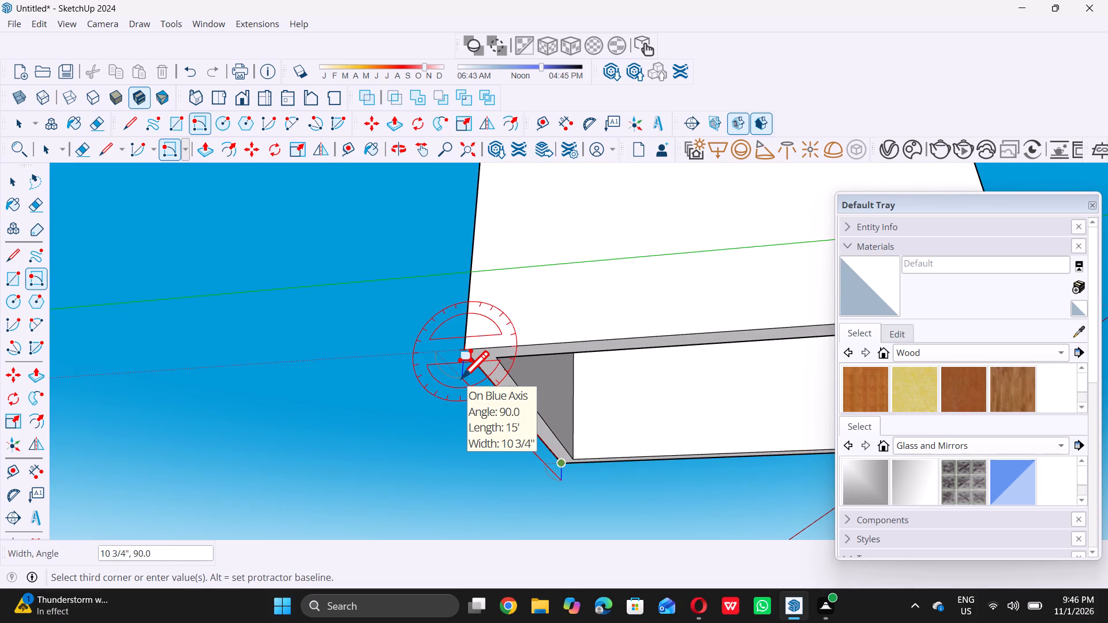
key(9)
key(shift+quotedbl)
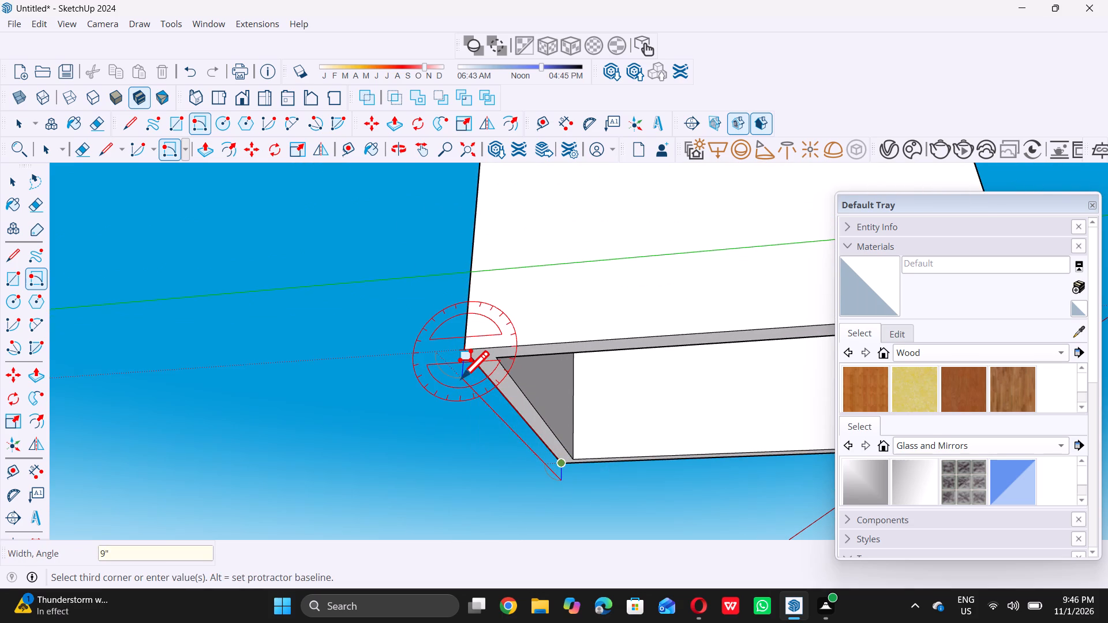
key(Return)
key(space)
Push/Pull the 9" strip below the back wall 15' to the side walls' front edge, forming the floor slab.
scroll(351, 389, down, 4)
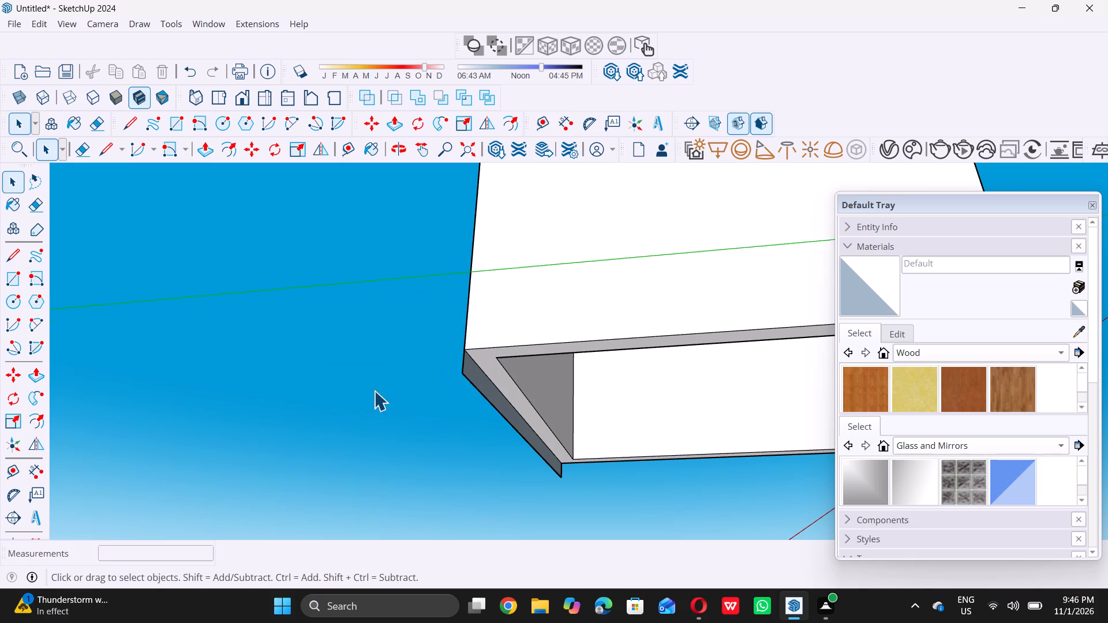
scroll(374, 391, down, 12)
middle_drag(446, 355, 443, 428)
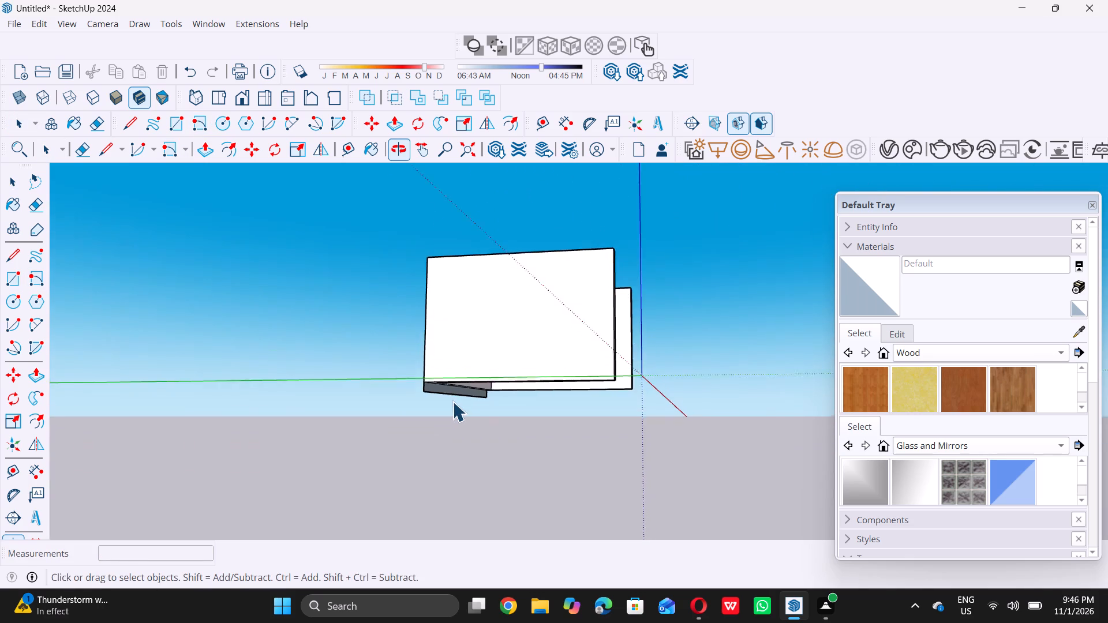
scroll(451, 398, up, 14)
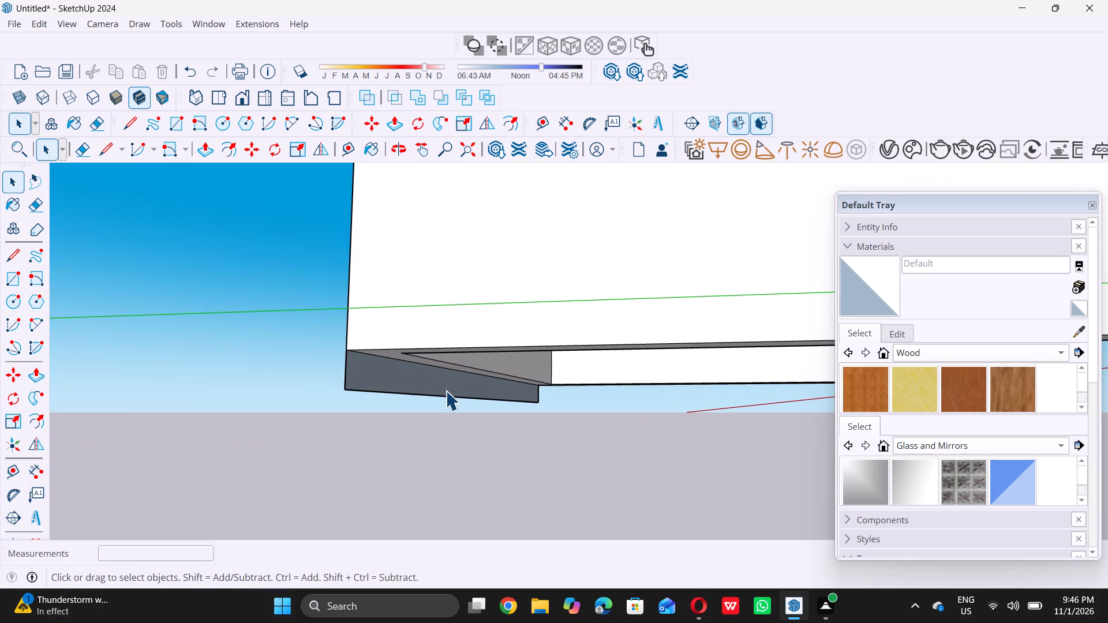
double_click(446, 391)
key(p)
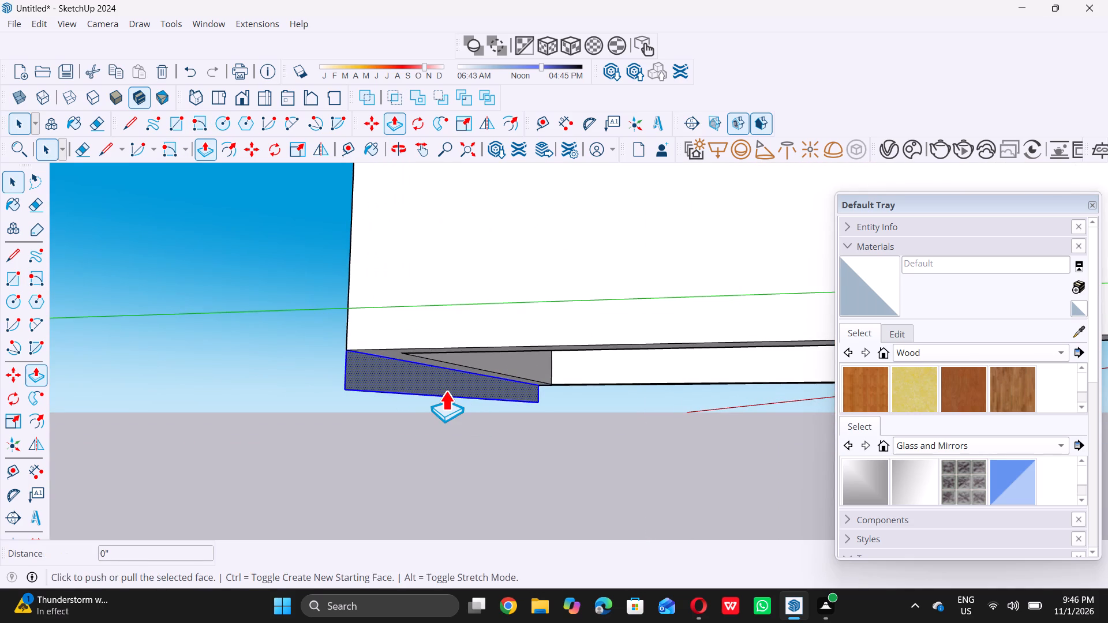
click(448, 388)
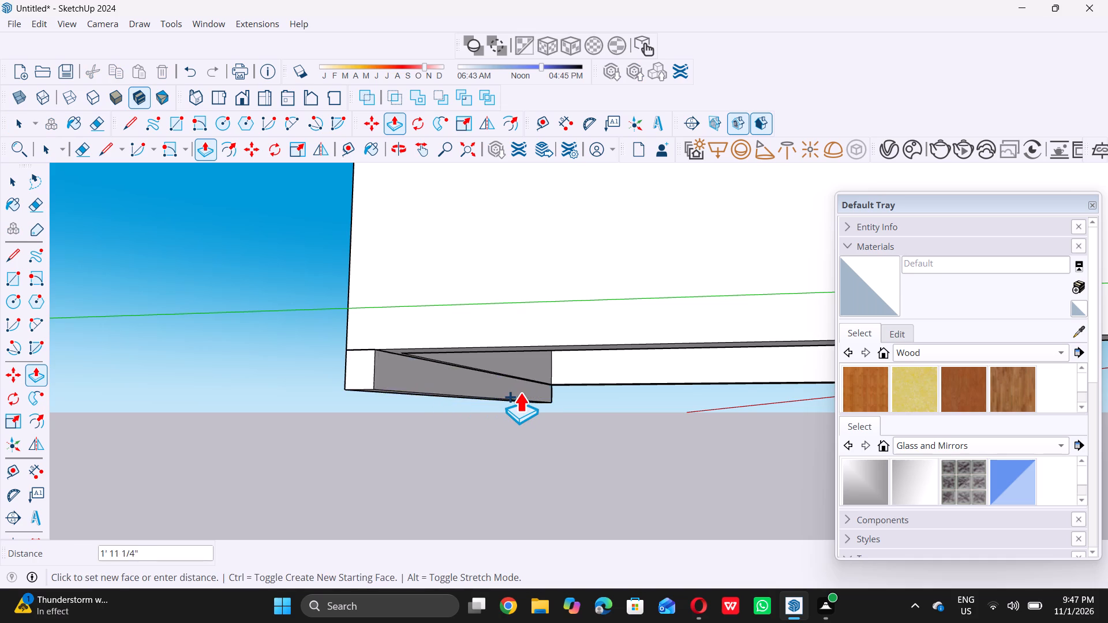
scroll(517, 393, down, 20)
scroll(517, 393, down, 8)
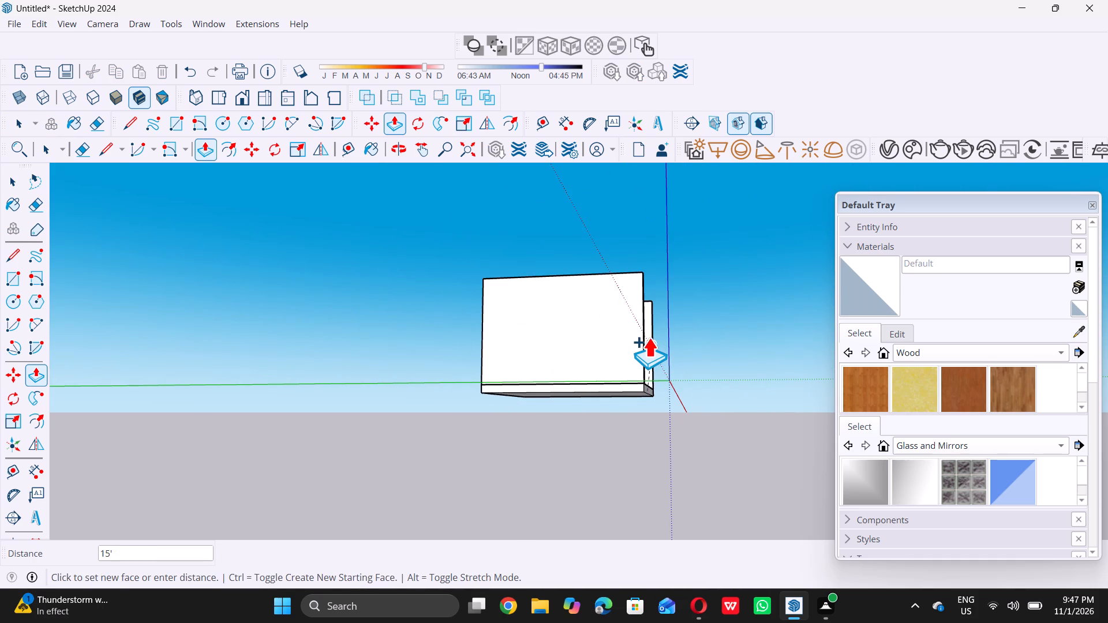
scroll(644, 336, up, 10)
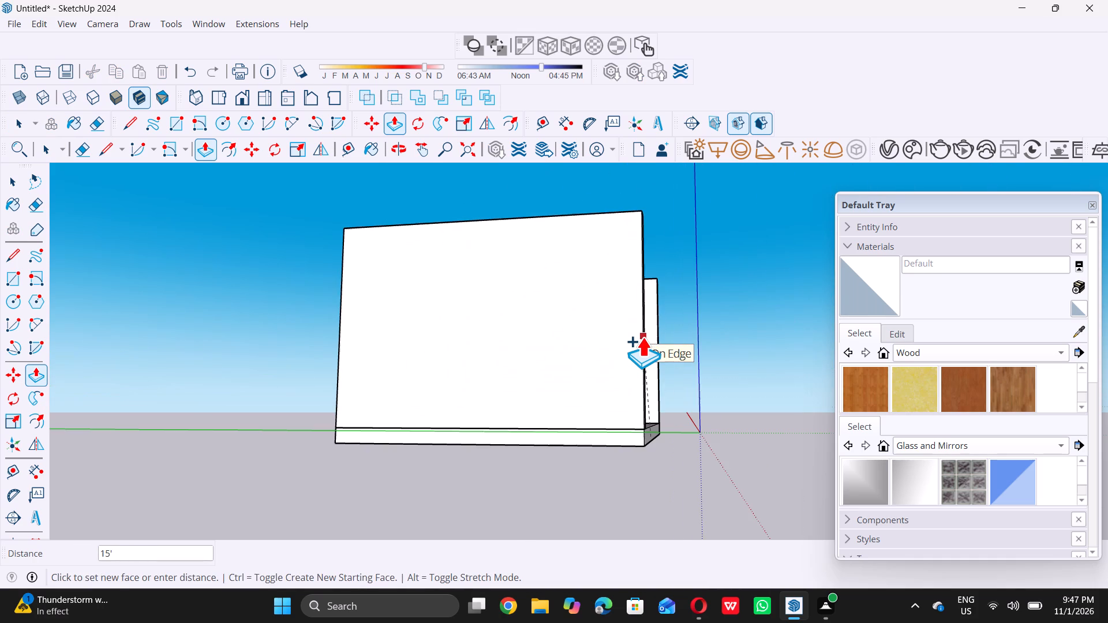
click(642, 337)
key(space)
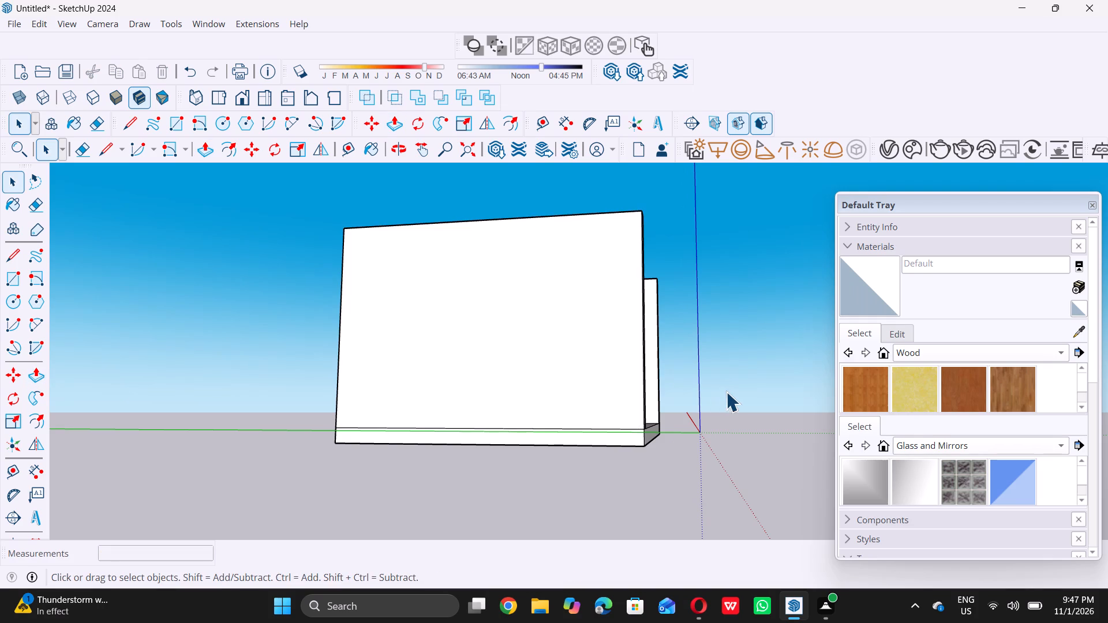
click(728, 384)
Place a horizontal guide on the back wall's inner face, 4" above the floor edge.
middle_drag(734, 286, 241, 391)
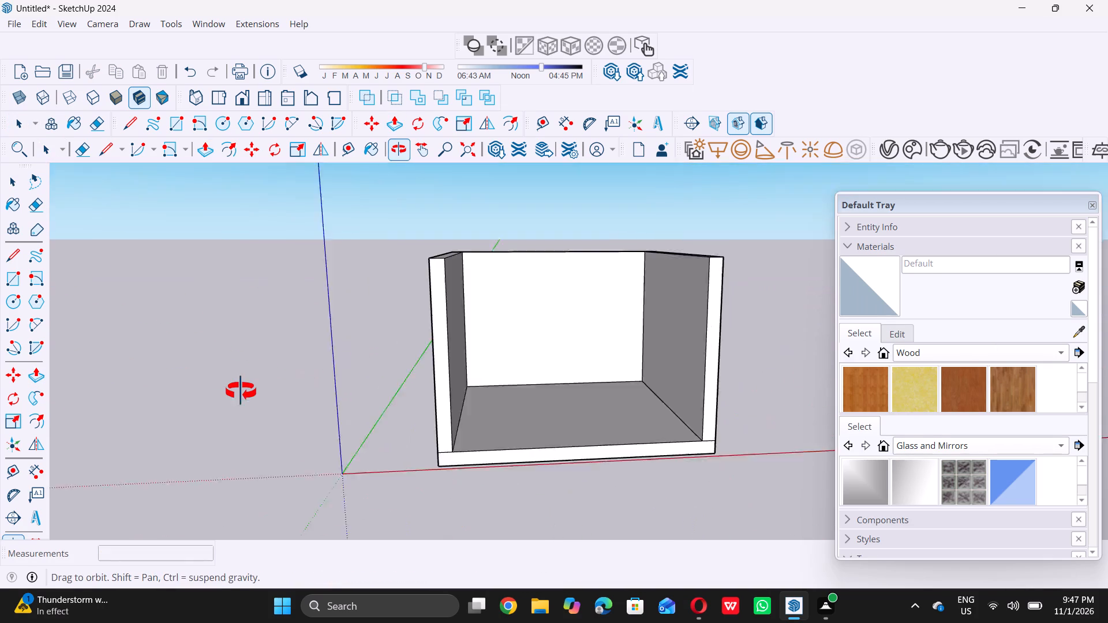
middle_drag(241, 391, 470, 331)
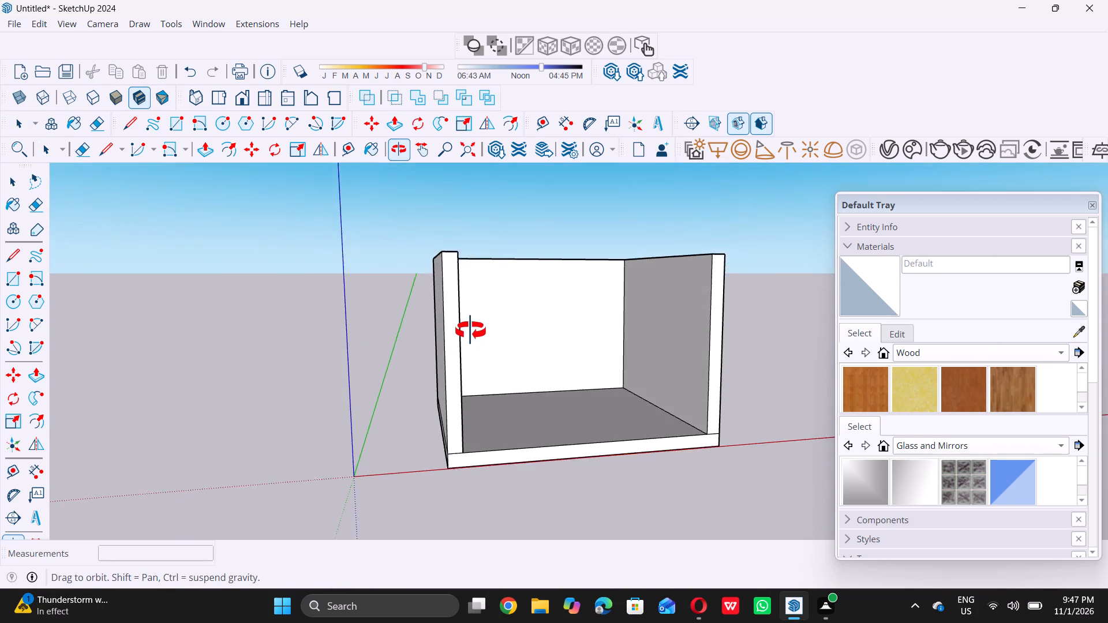
middle_drag(470, 331, 393, 351)
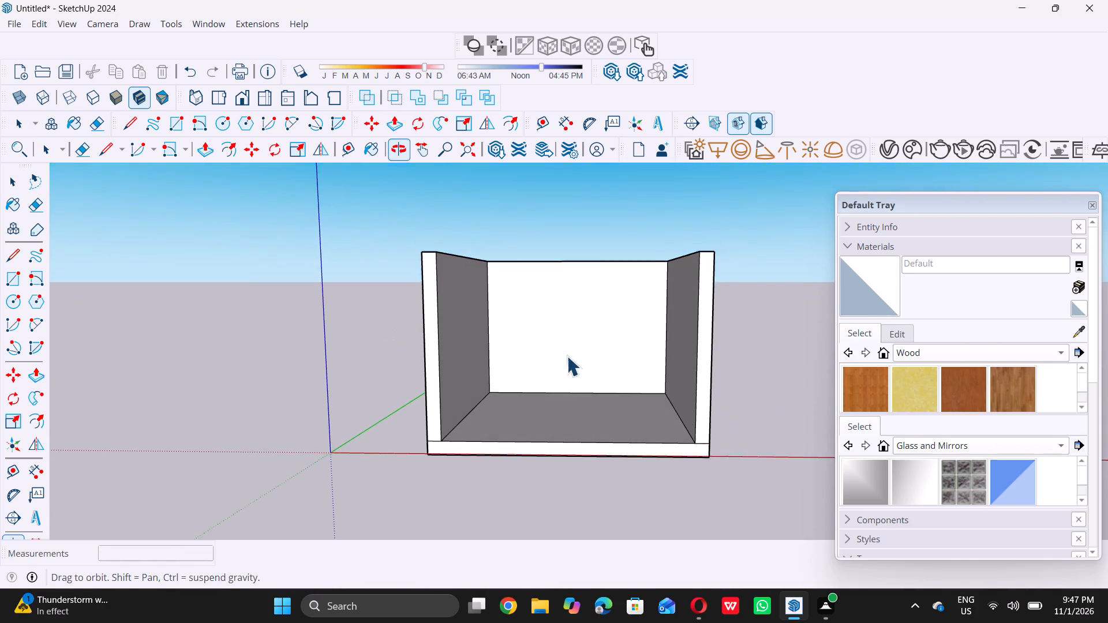
scroll(641, 338, up, 6)
key(t)
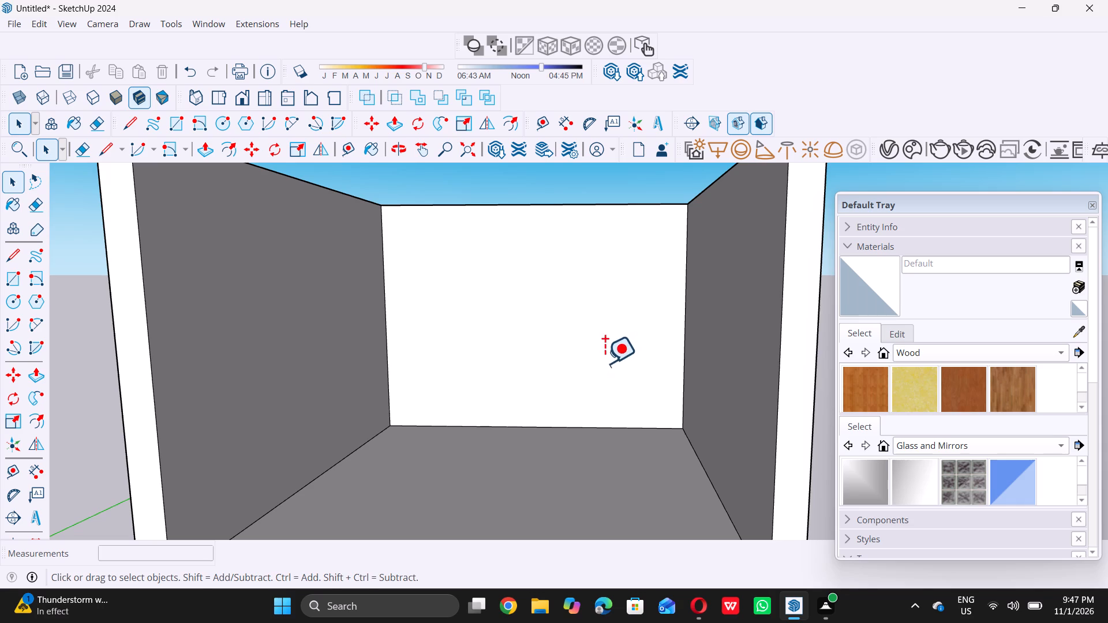
click(576, 429)
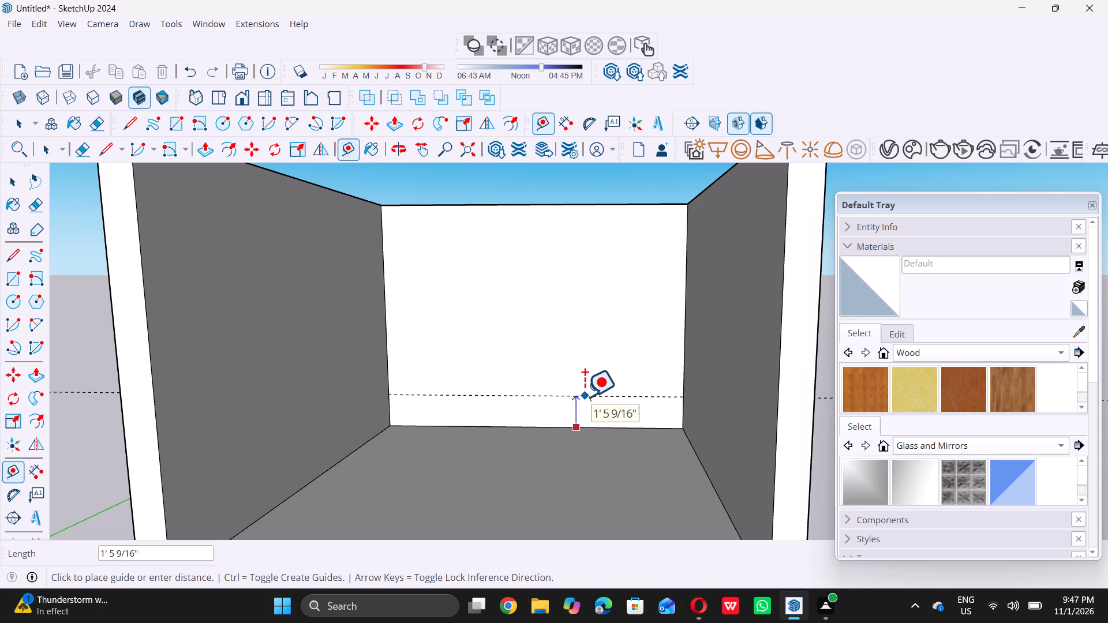
key(4)
key(shift+quotedbl)
key(Return)
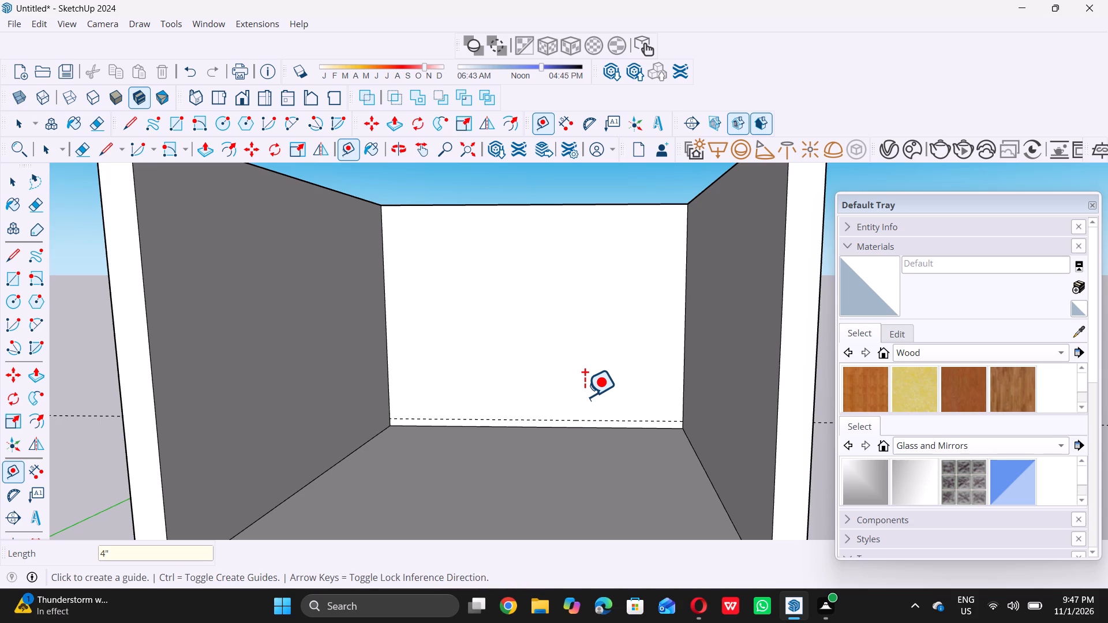
Place a second horizontal guide on the back wall, 1' above the 4" guide.
scroll(593, 404, up, 5)
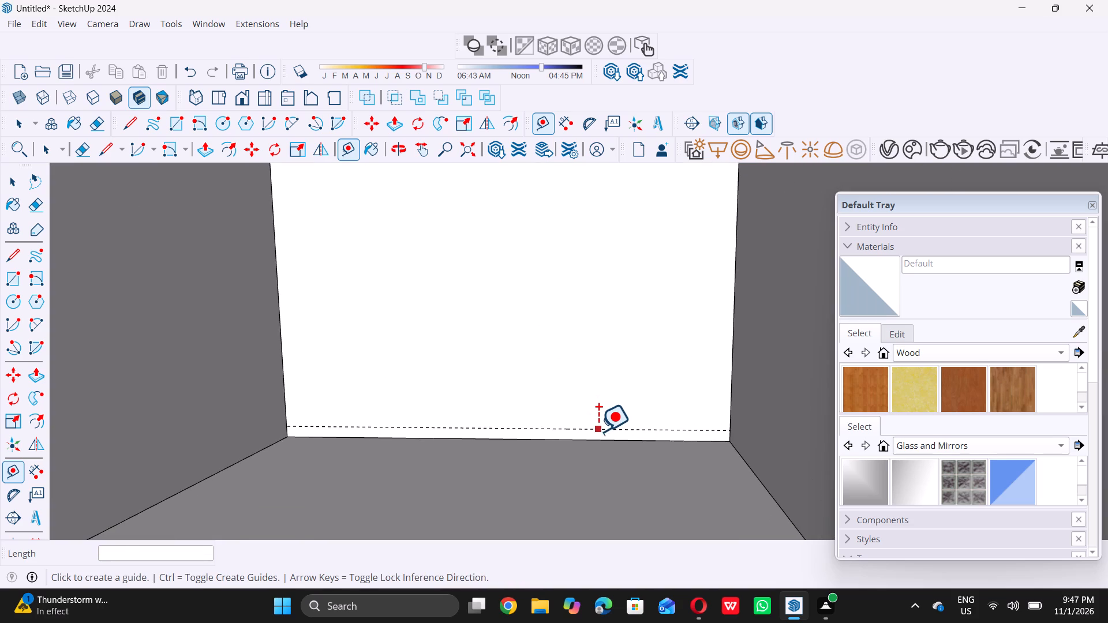
double_click(599, 433)
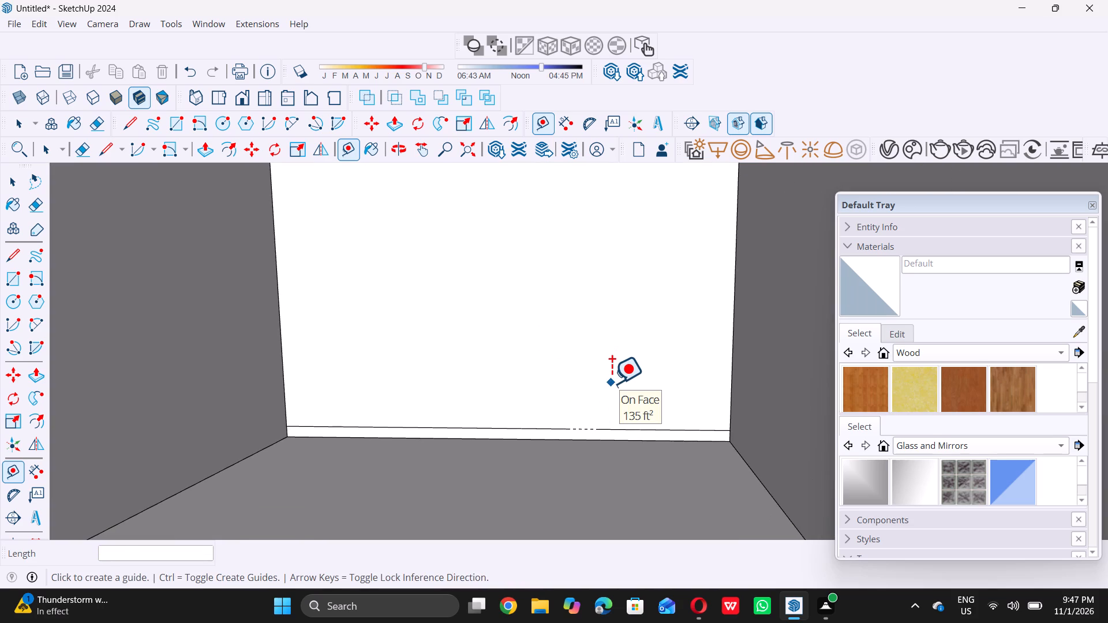
key(ctrl+z)
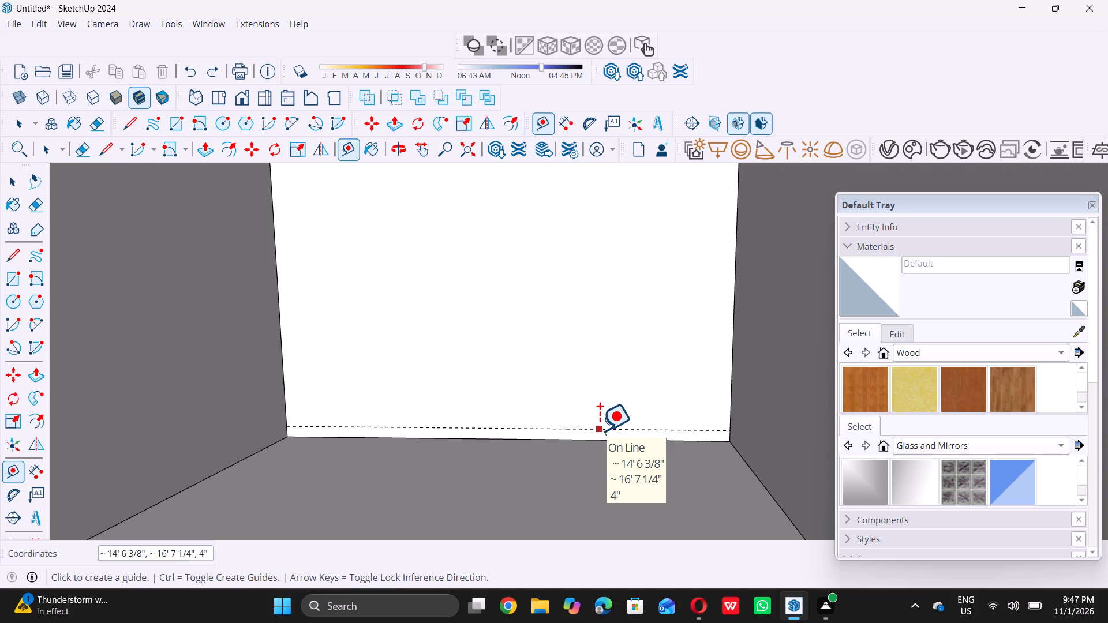
click(600, 430)
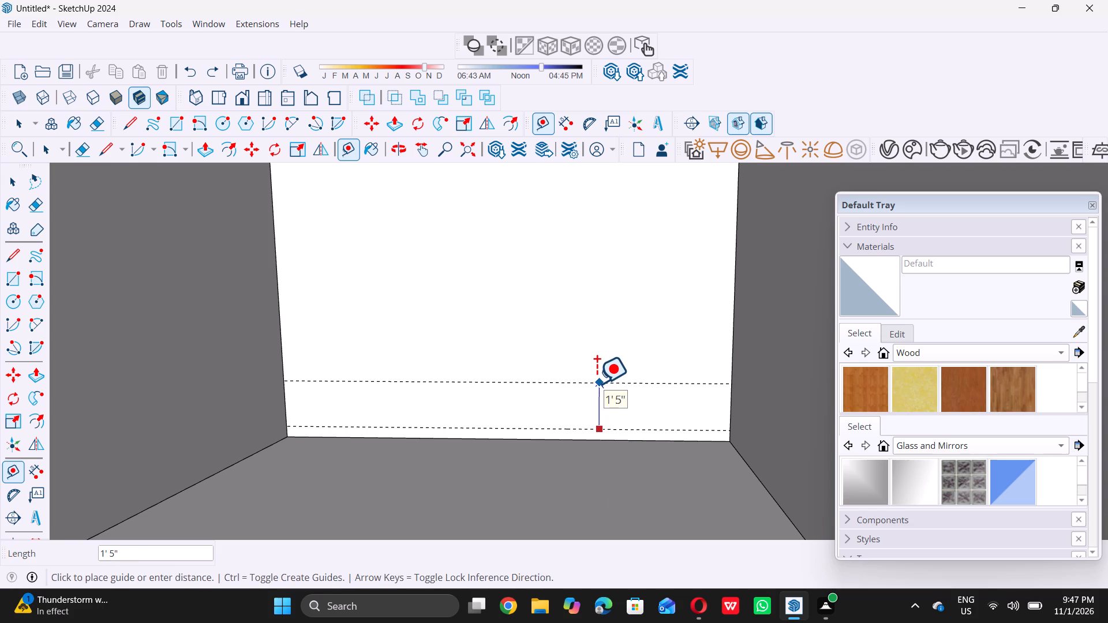
key(1)
key(apostrophe)
key(Return)
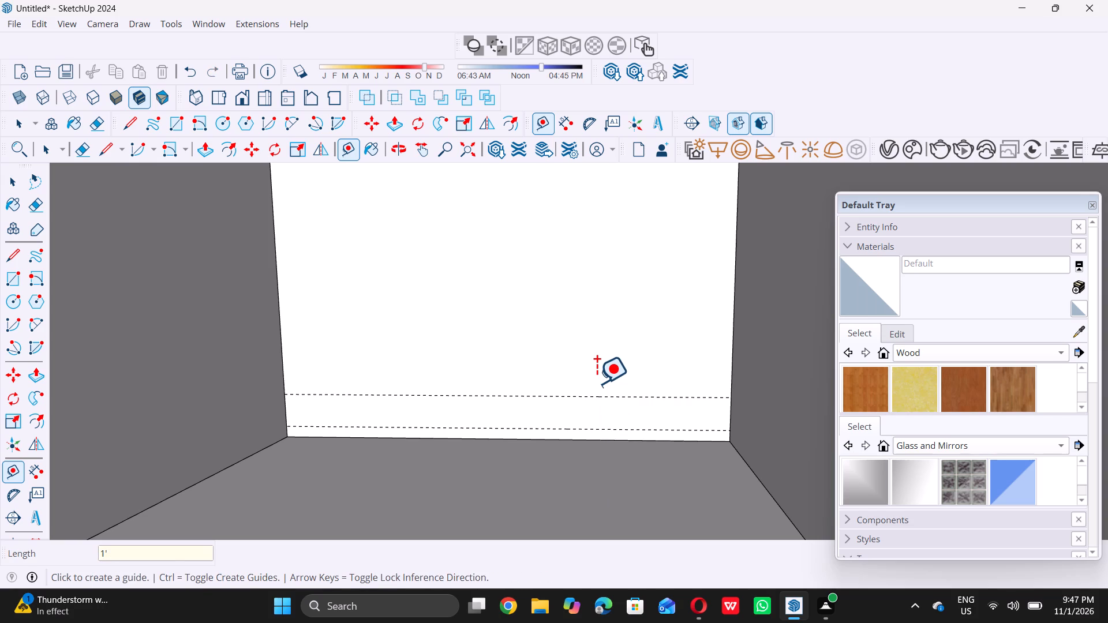
Place a vertical guide on the back wall's inner face, 15" in from the right side wall's edge.
scroll(656, 416, up, 5)
middle_drag(630, 422, 622, 421)
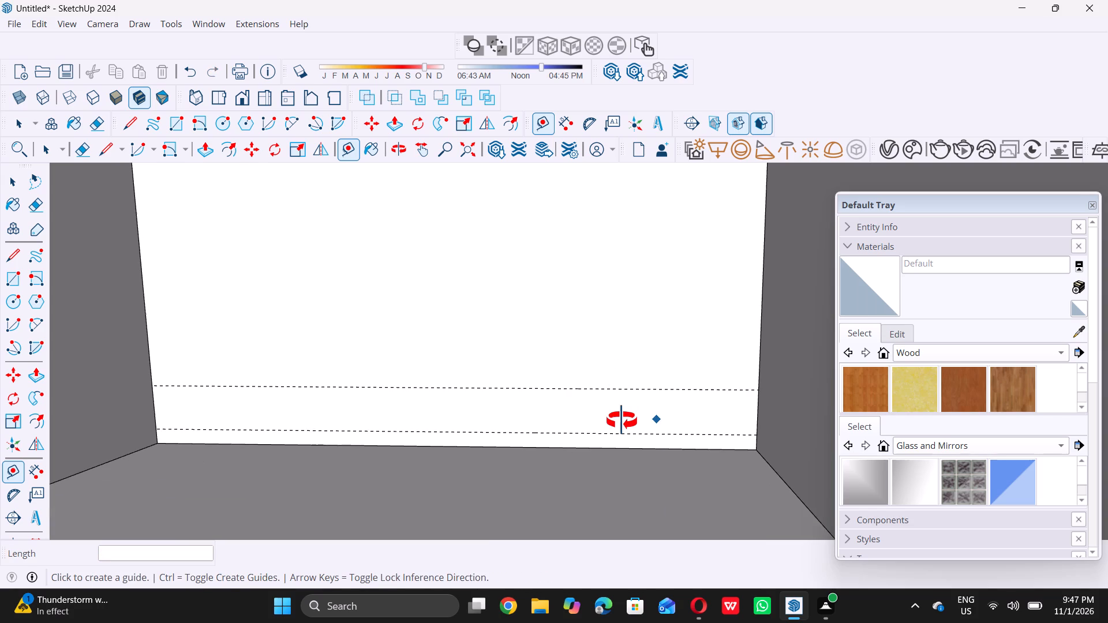
middle_drag(622, 421, 627, 410)
middle_click(627, 408)
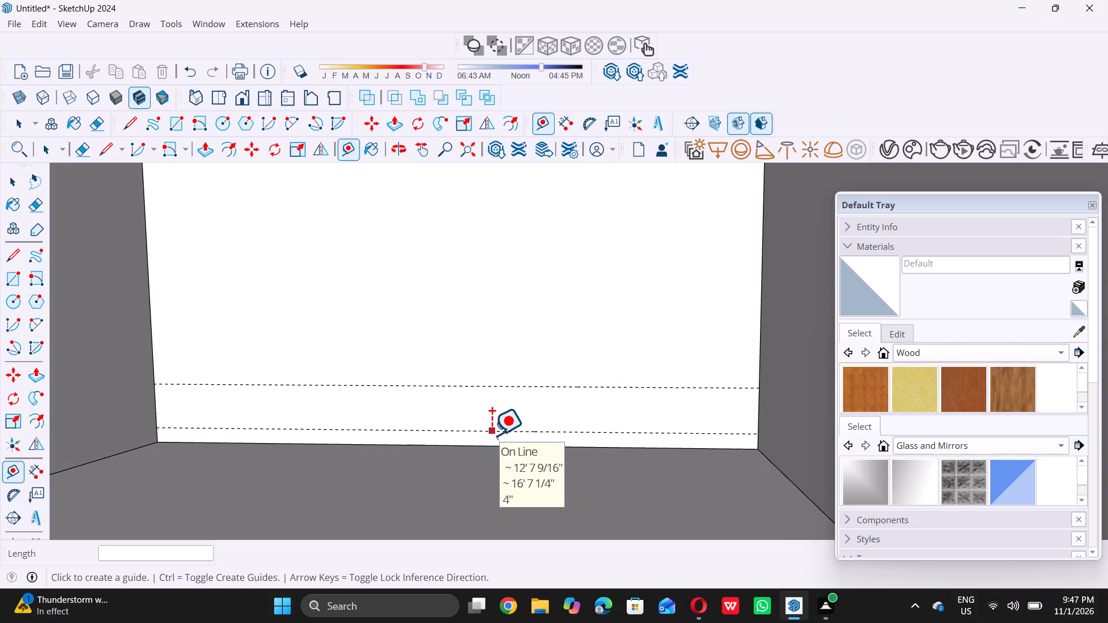
scroll(492, 435, down, 2)
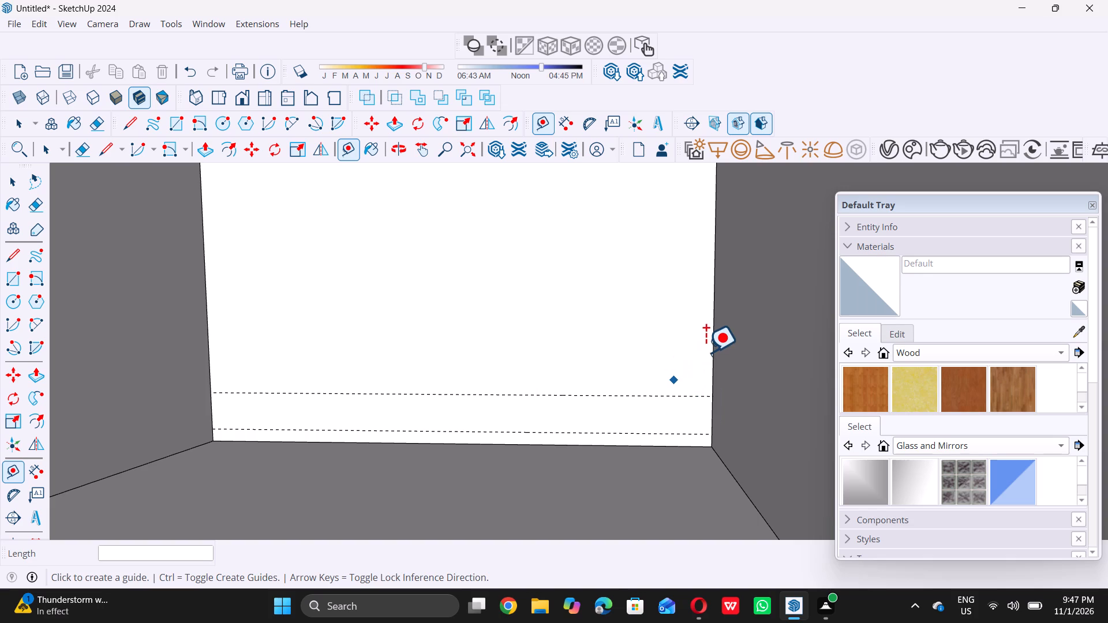
click(716, 324)
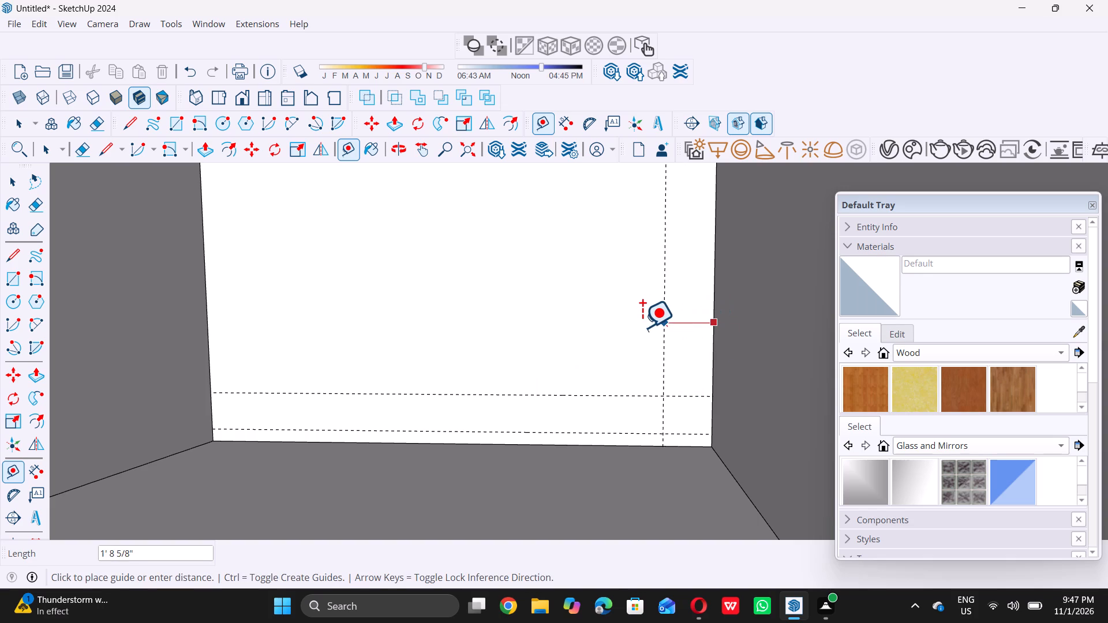
text(15)
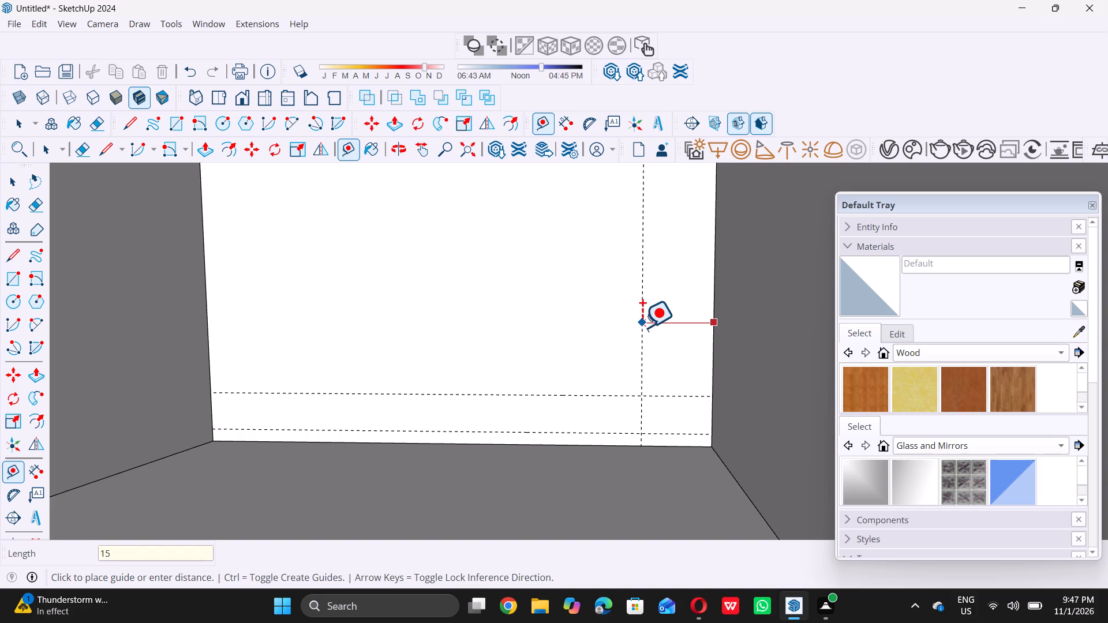
key(shift+quotedbl)
key(Return)
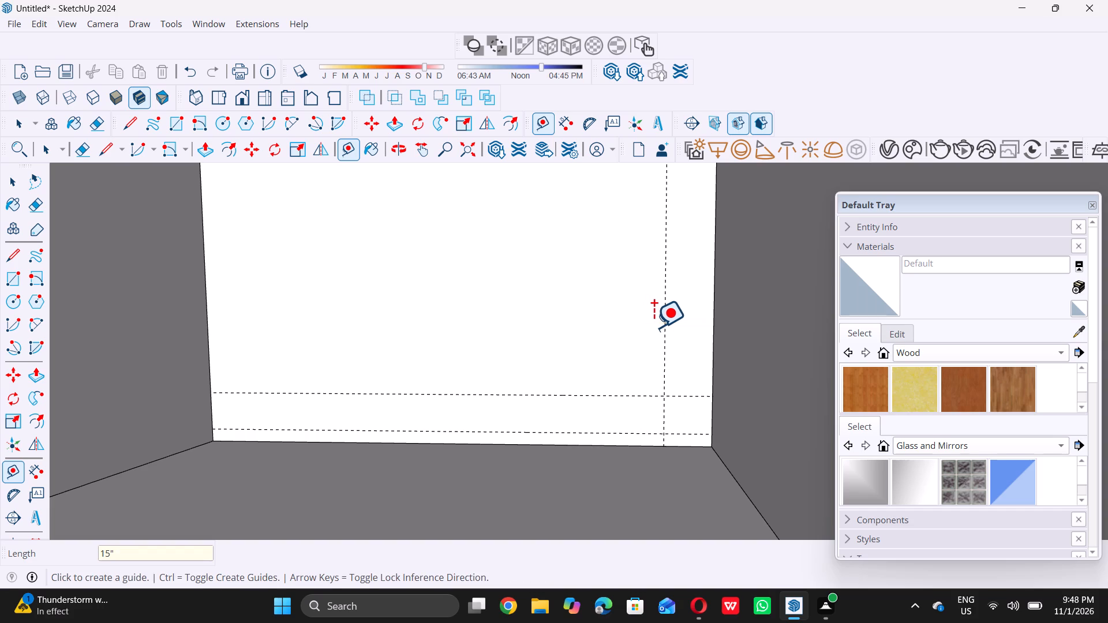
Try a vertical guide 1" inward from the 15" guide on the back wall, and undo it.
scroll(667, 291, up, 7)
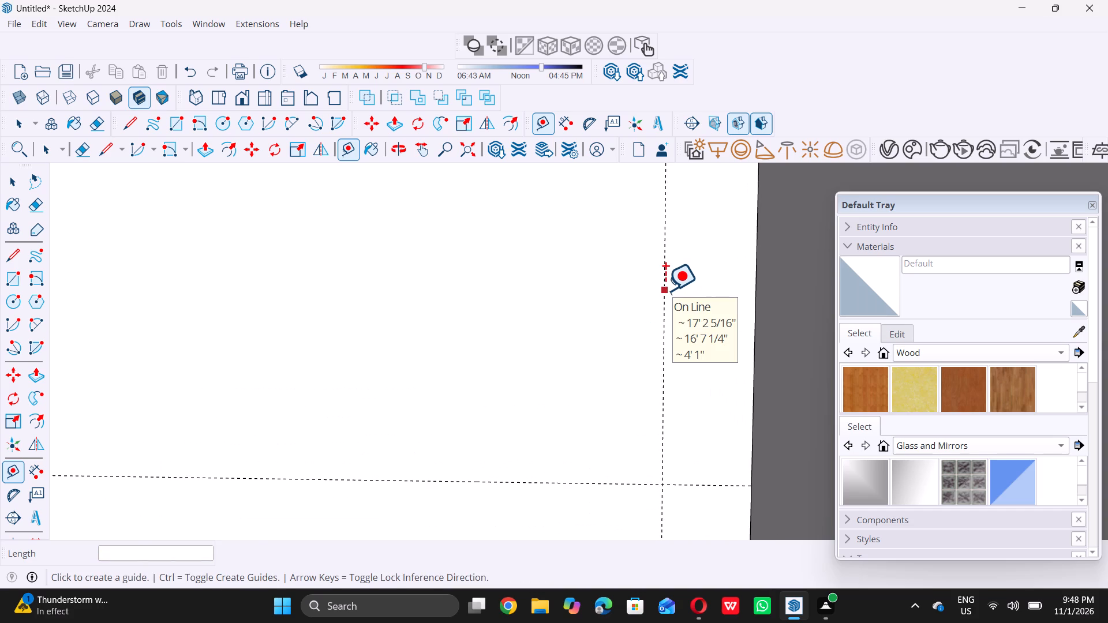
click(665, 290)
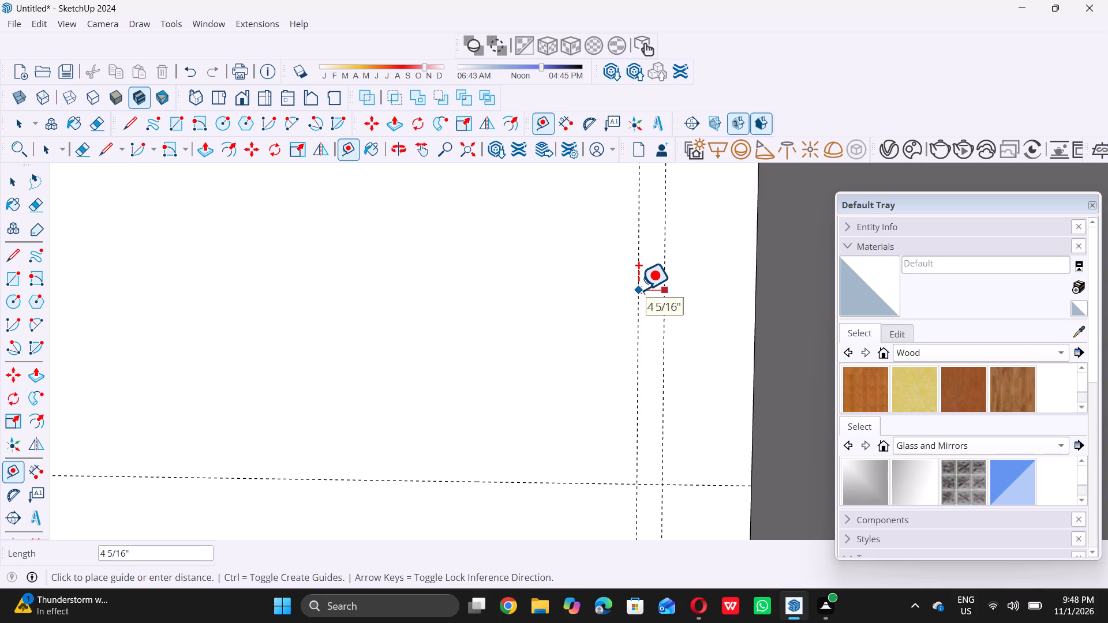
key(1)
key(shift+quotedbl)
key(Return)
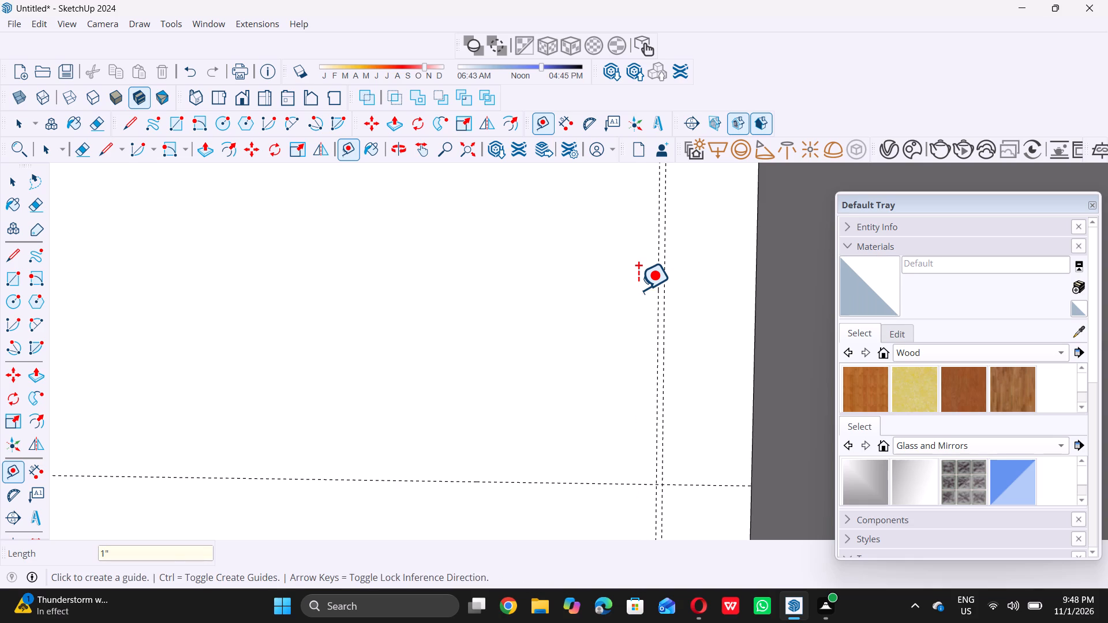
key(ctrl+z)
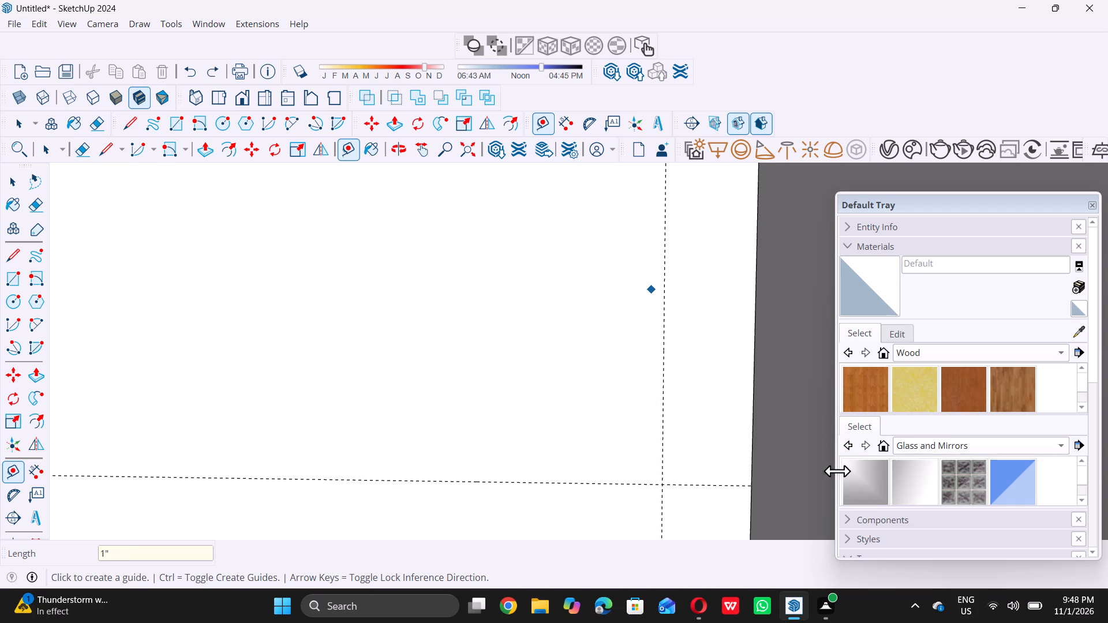
Place a vertical guide 0.5" inward from the 15" guide on the back wall.
scroll(669, 331, up, 3)
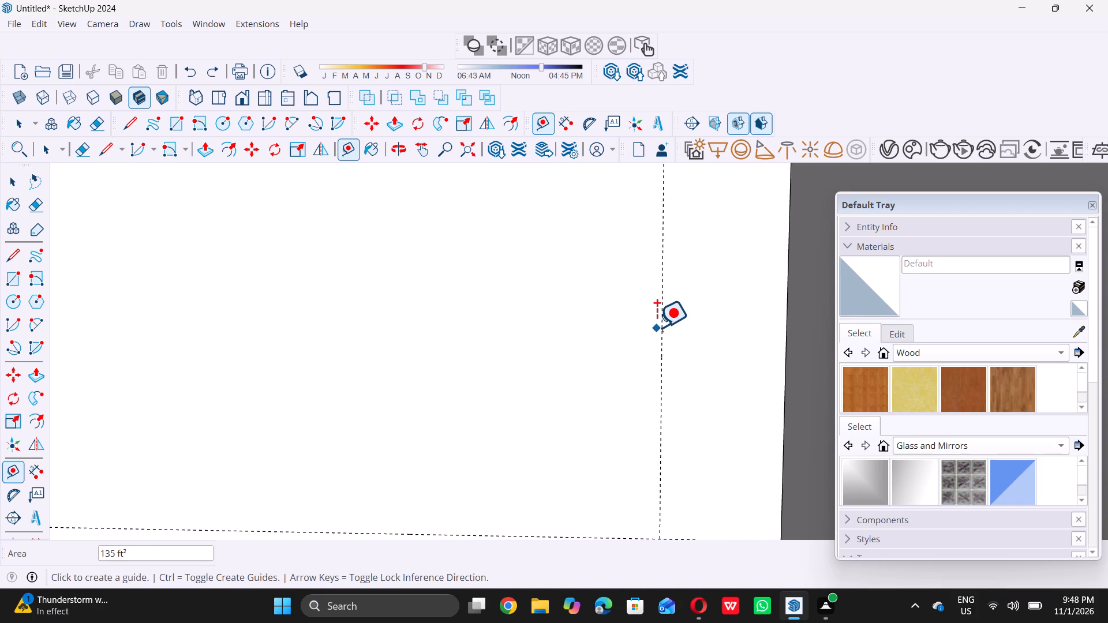
triple_click(660, 326)
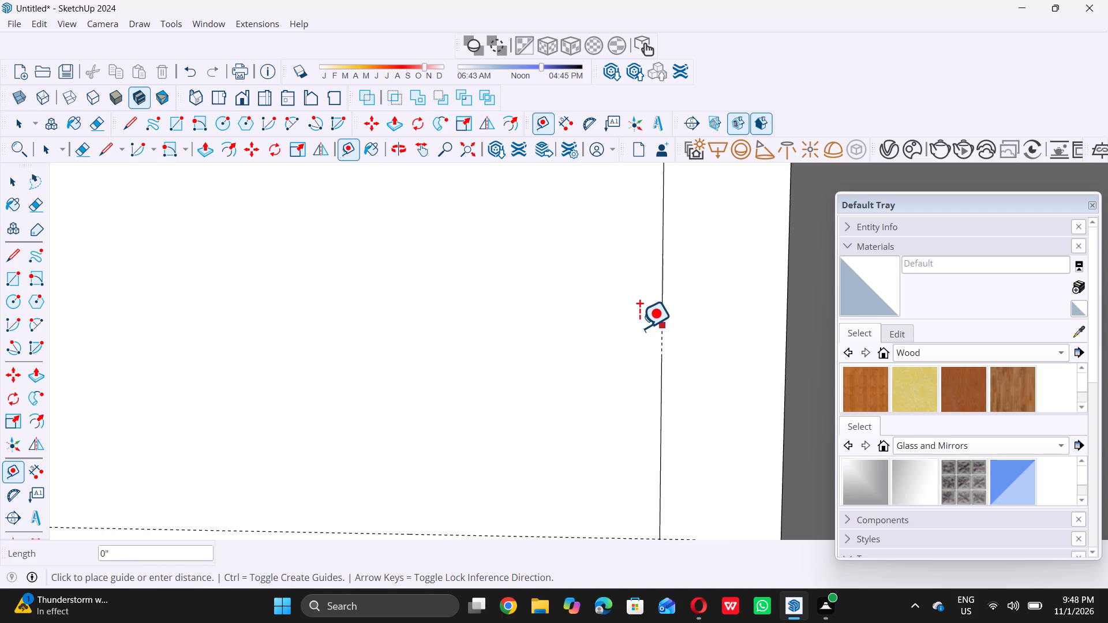
text(0.)
key(5)
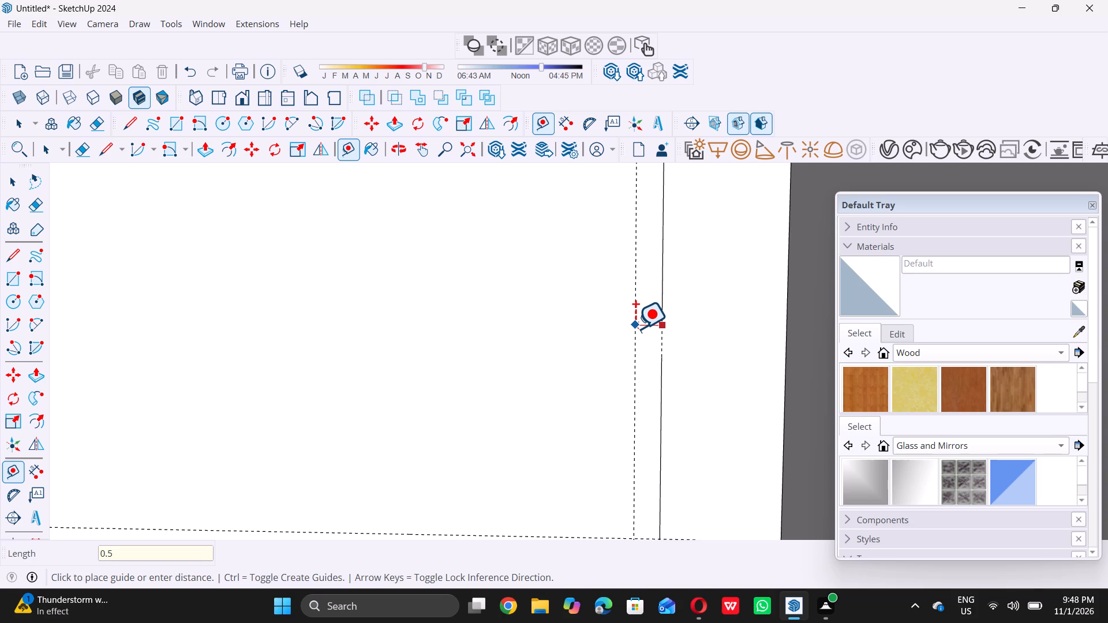
key(shift+quotedbl)
key(Return)
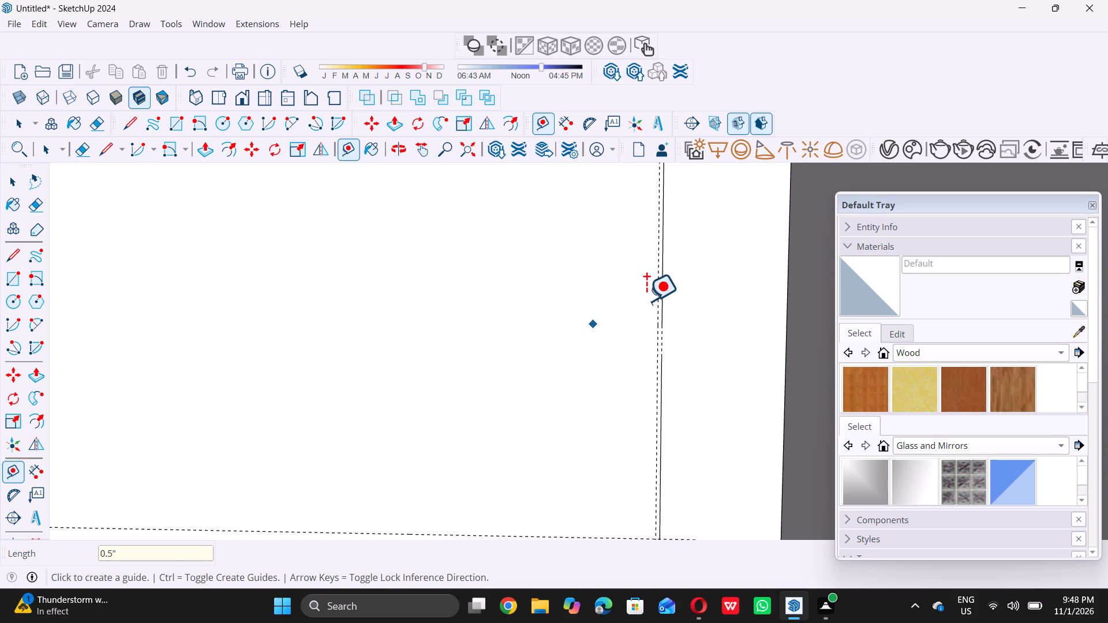
Place a horizontal guide offset 0.5" from the 4" guide near the floor edge.
scroll(634, 305, down, 16)
scroll(630, 294, down, 5)
scroll(562, 427, up, 3)
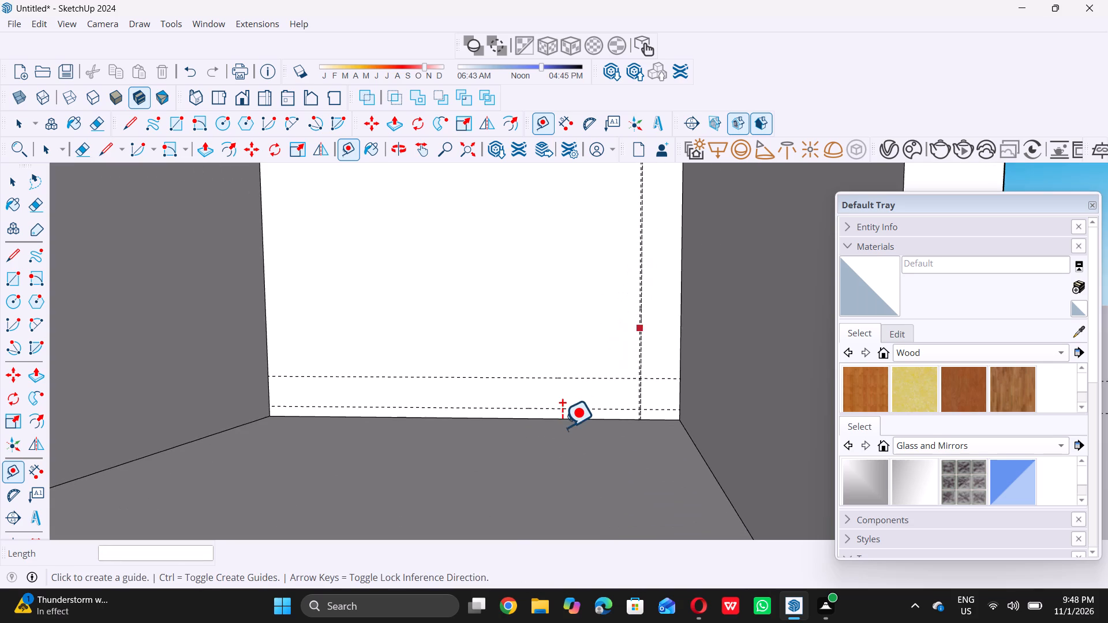
scroll(562, 427, up, 10)
scroll(566, 411, up, 12)
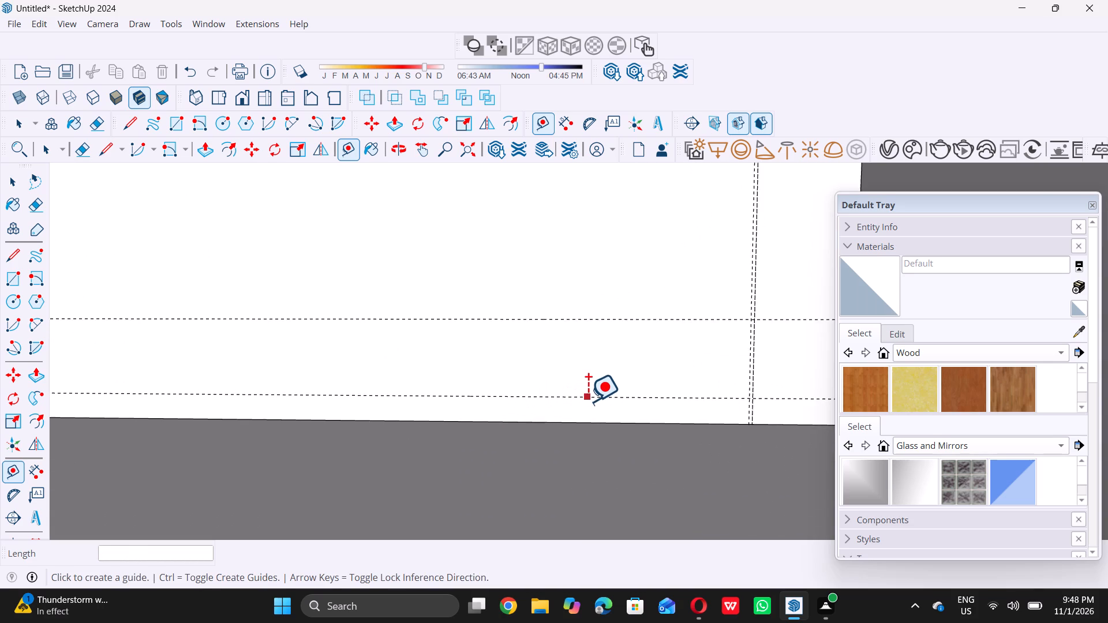
scroll(588, 401, up, 4)
click(591, 396)
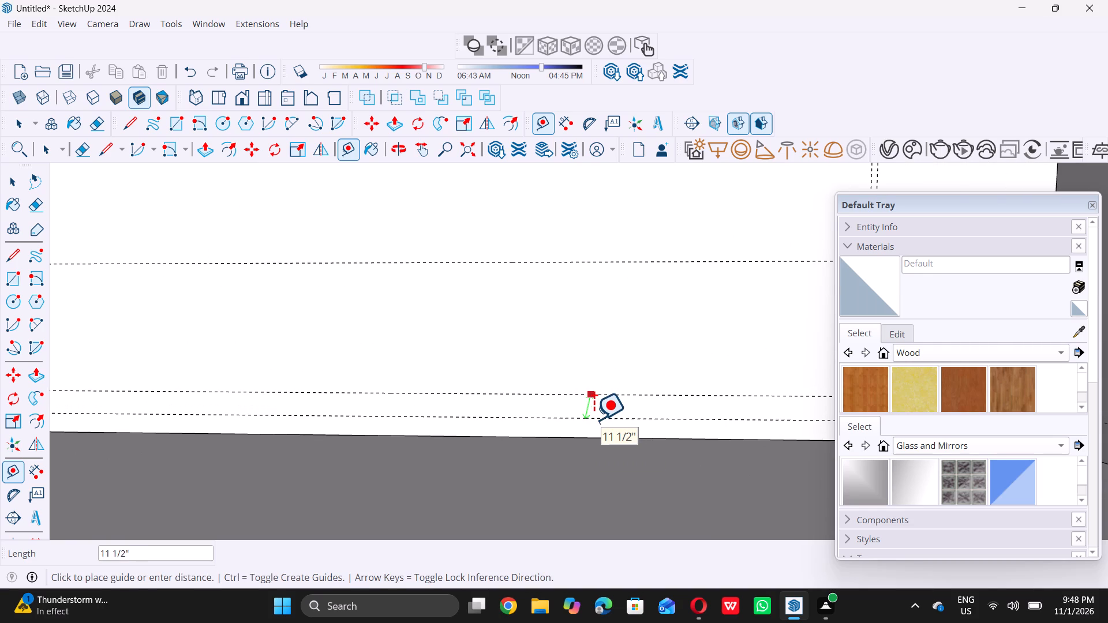
text(0.)
key(5)
key(shift+quotedbl)
key(Return)
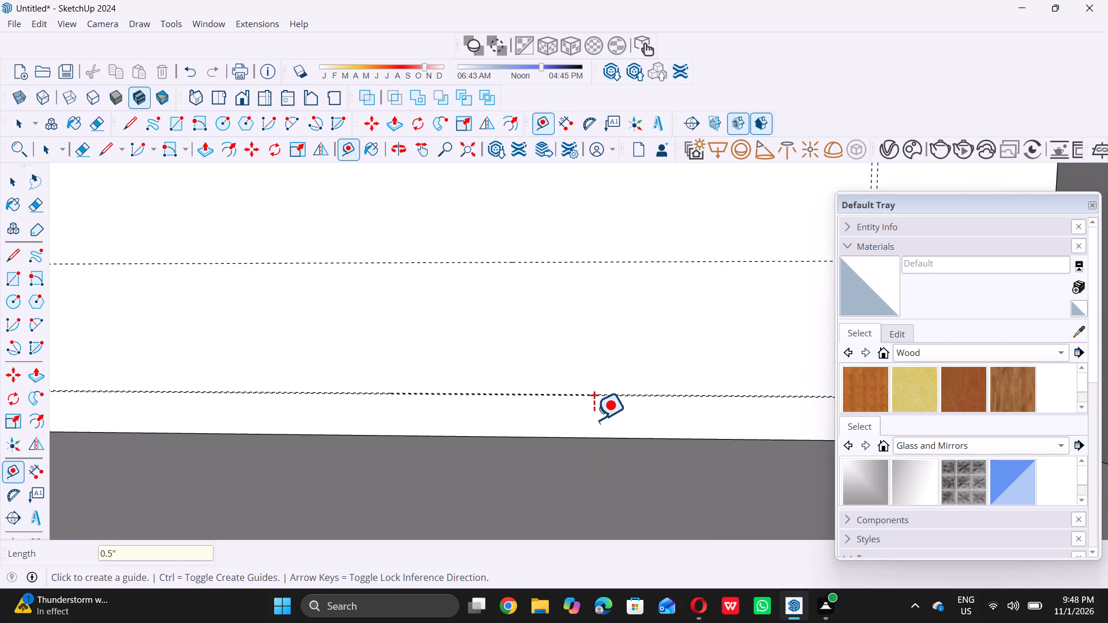
Place a horizontal guide on the back wall, 0.5" below the upper horizontal guide.
scroll(585, 397, up, 9)
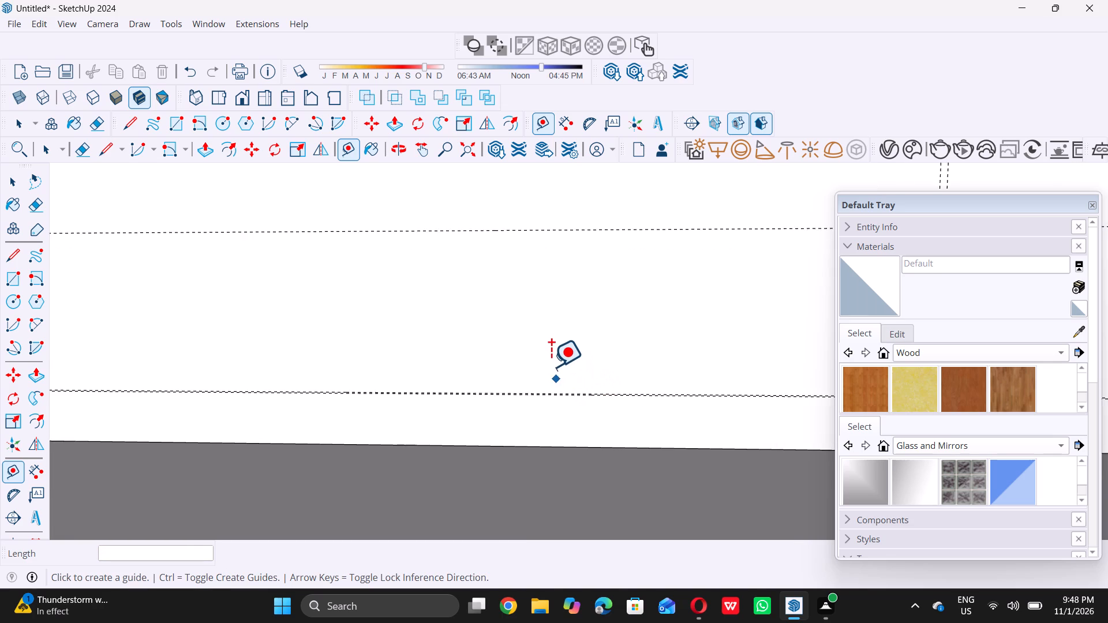
scroll(551, 366, up, 10)
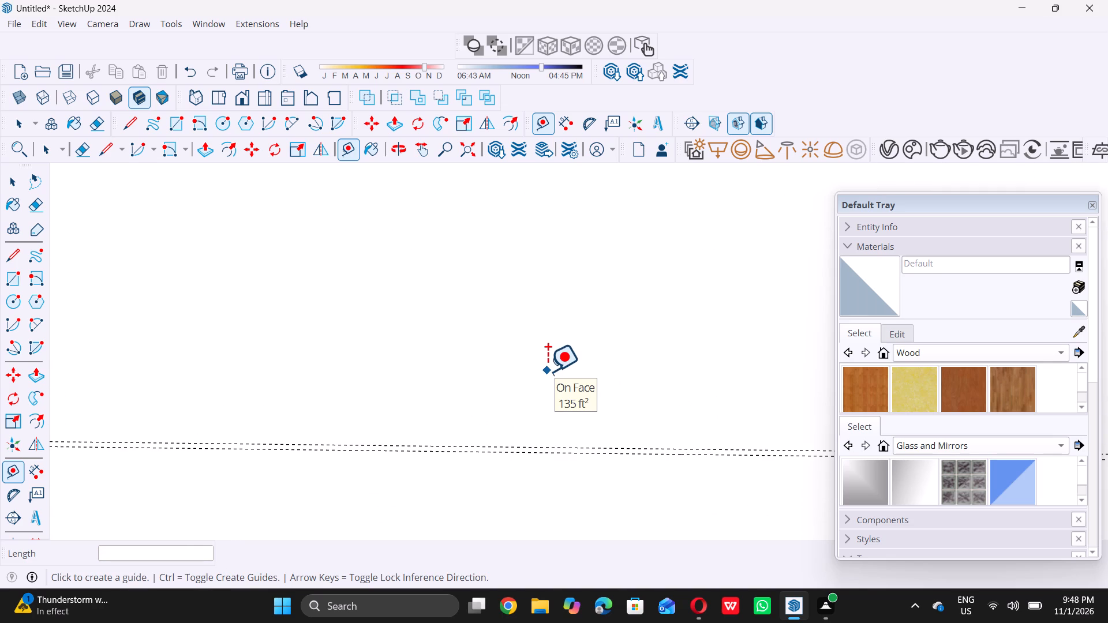
scroll(556, 378, down, 10)
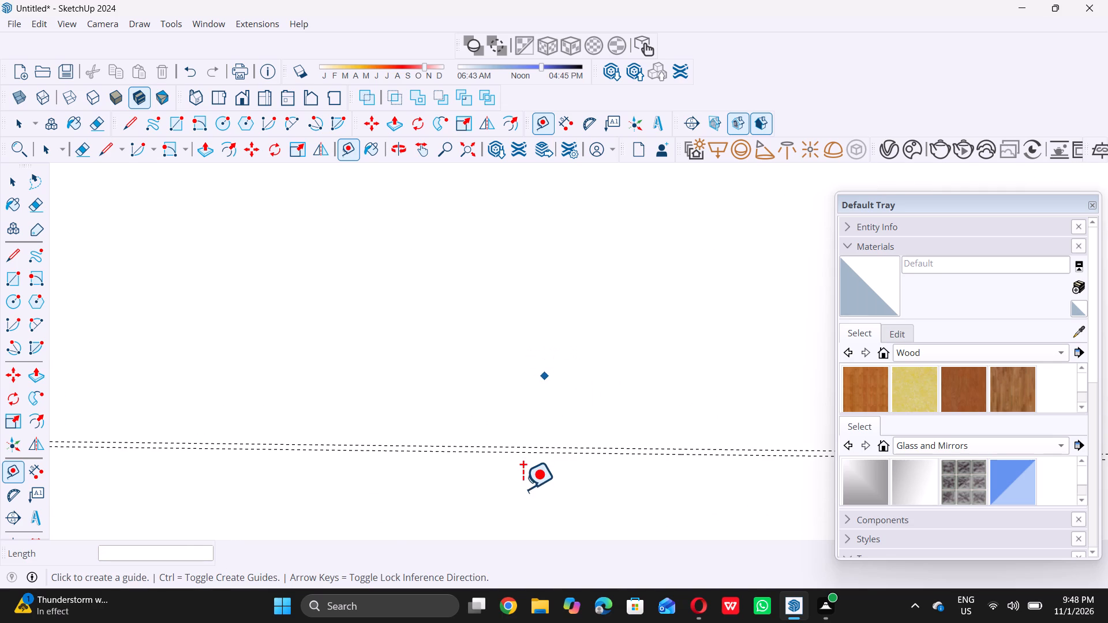
scroll(523, 489, down, 16)
scroll(533, 468, down, 10)
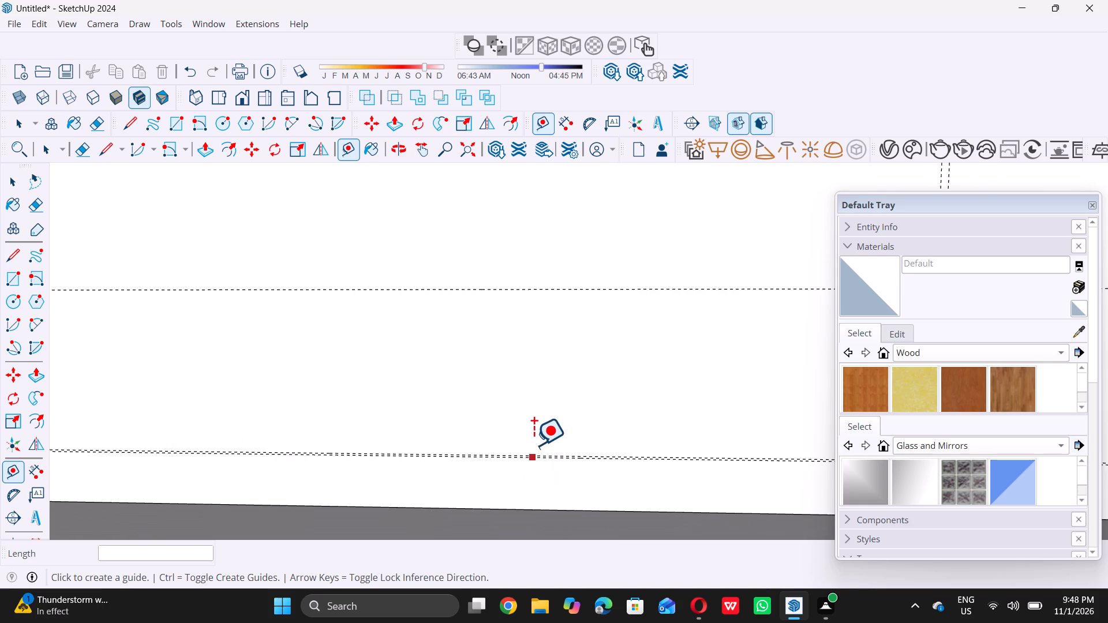
scroll(564, 363, down, 13)
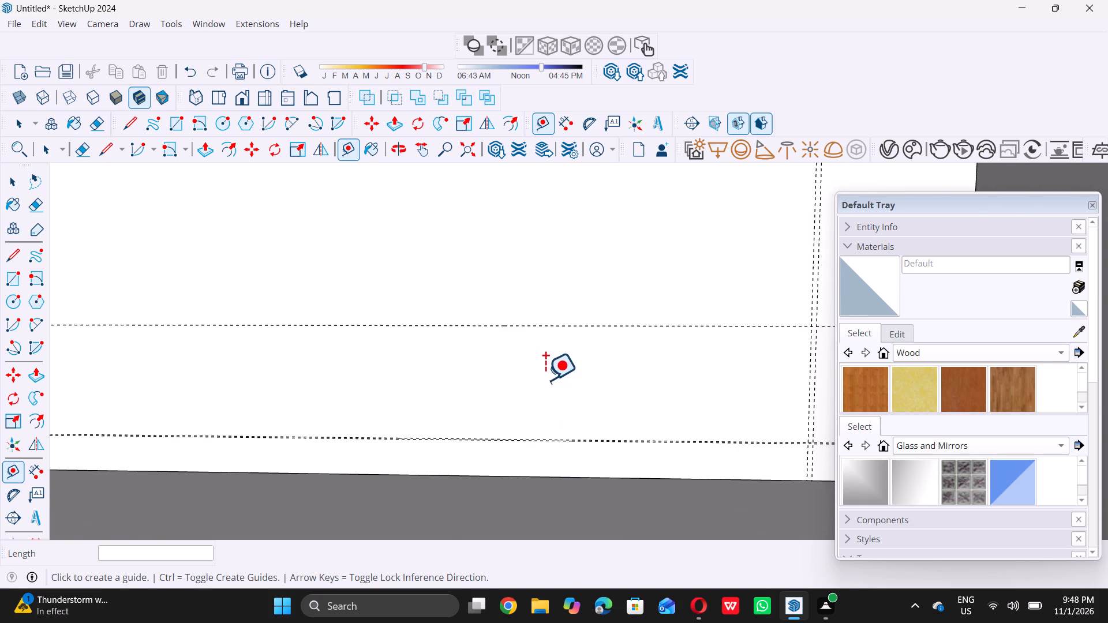
scroll(545, 380, down, 2)
scroll(563, 335, up, 9)
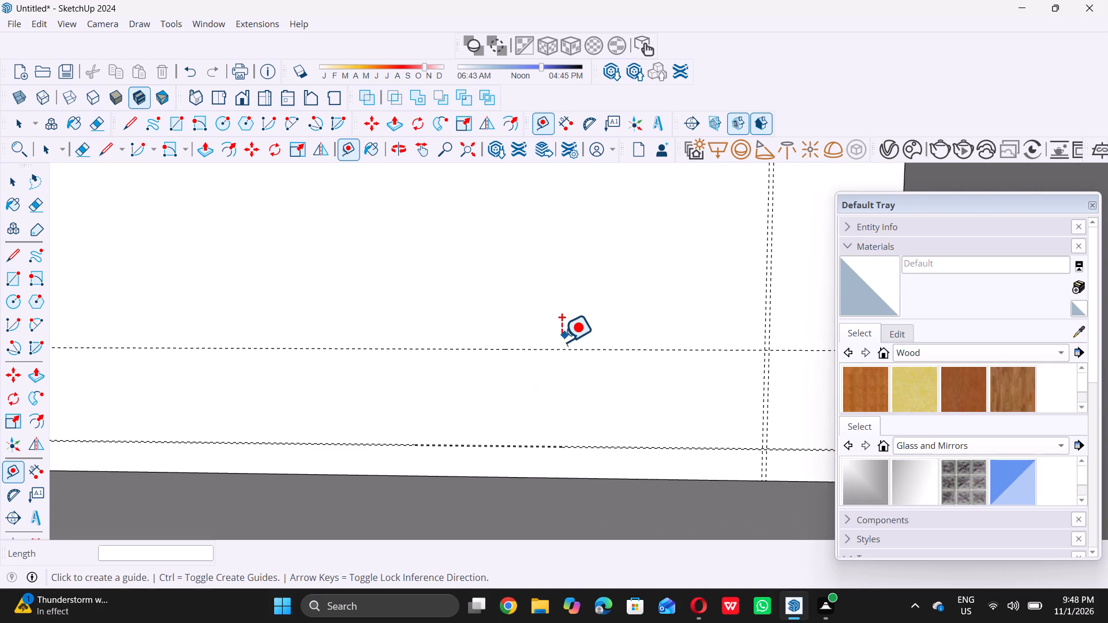
scroll(561, 346, up, 7)
double_click(556, 357)
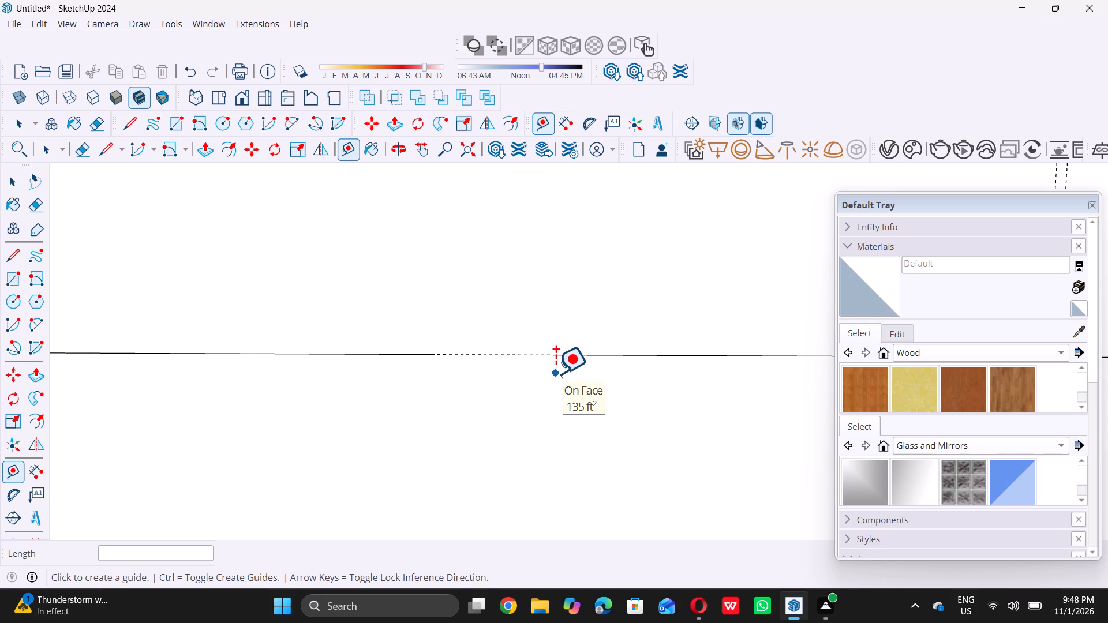
key(ctrl+z)
click(554, 355)
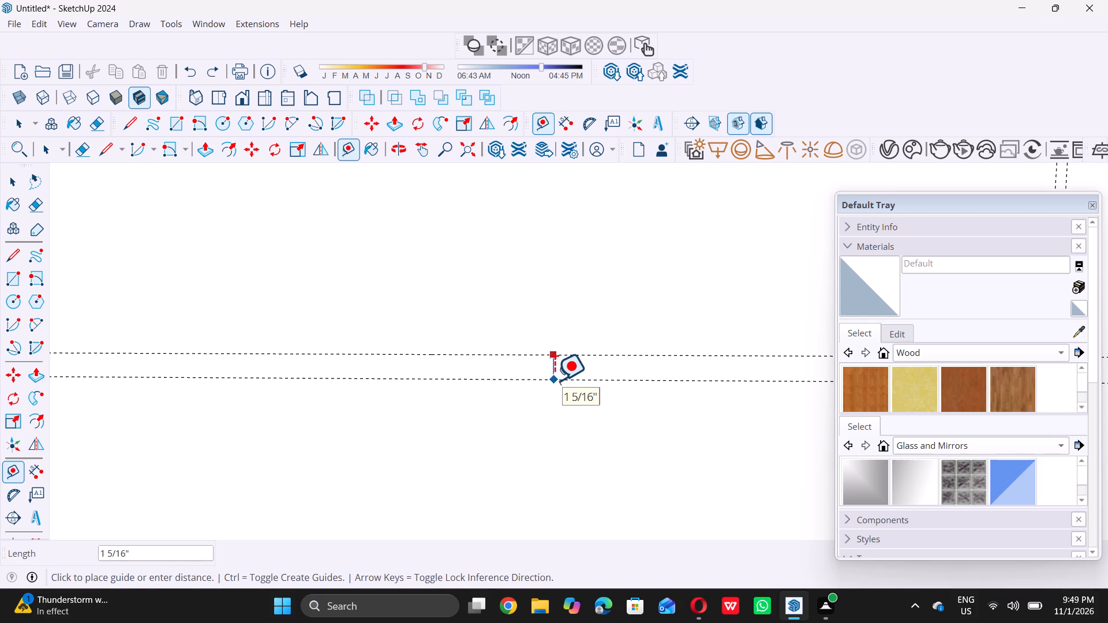
text(0.5)
key(shift+quotedbl)
key(Return)
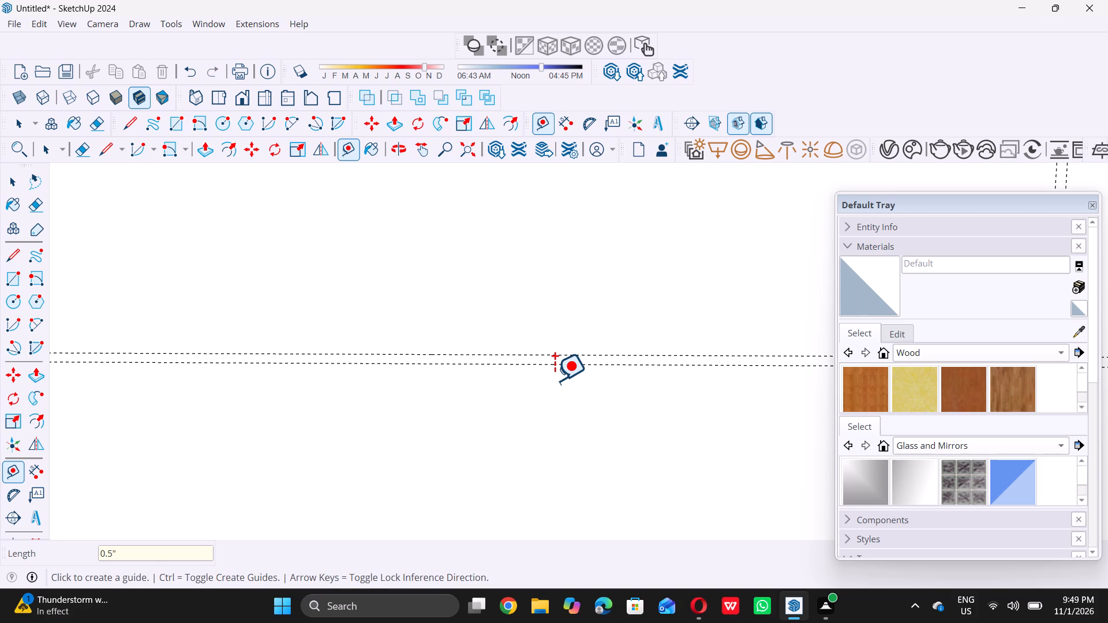
key(space)
Delete the lower guide of the closely spaced horizontal pair nearest the floor edge on the back wall.
scroll(553, 382, down, 16)
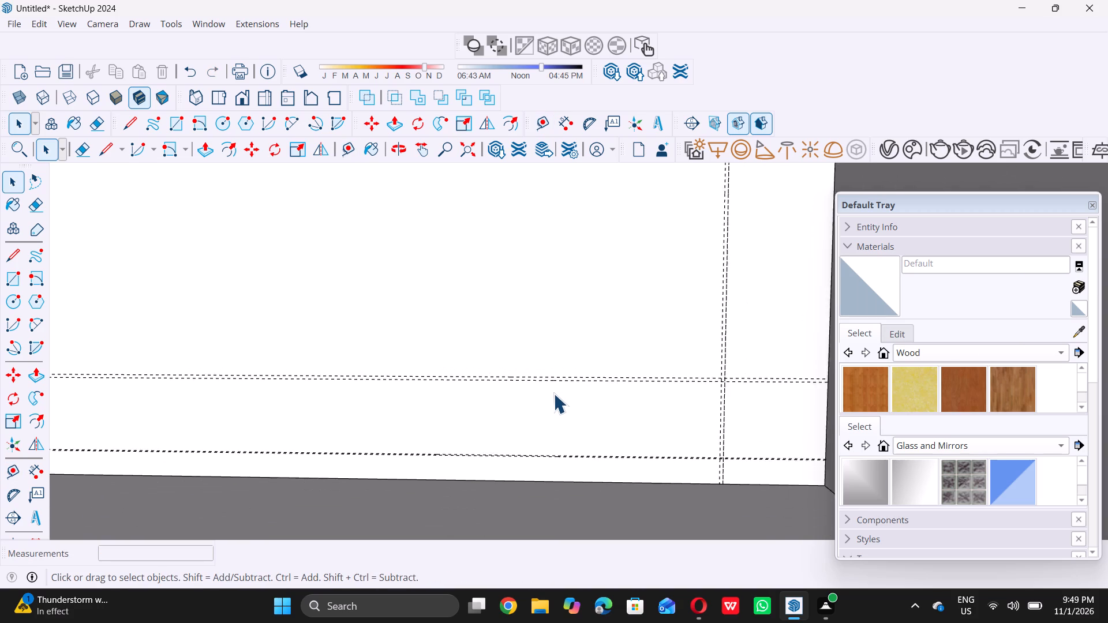
scroll(559, 401, down, 3)
scroll(525, 446, up, 6)
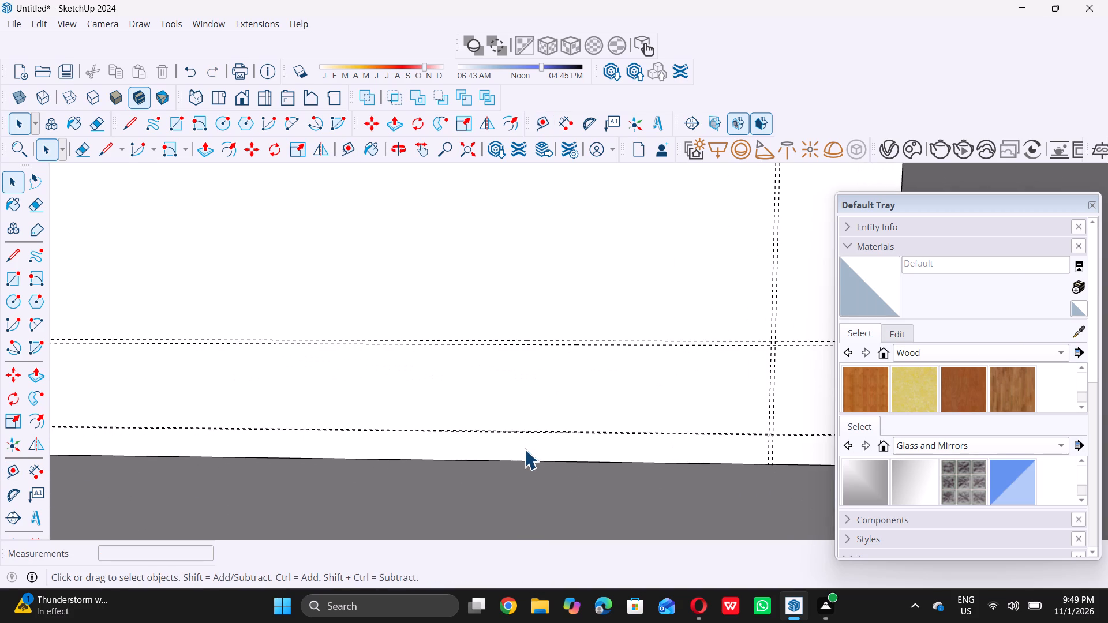
scroll(525, 449, up, 6)
scroll(523, 444, up, 15)
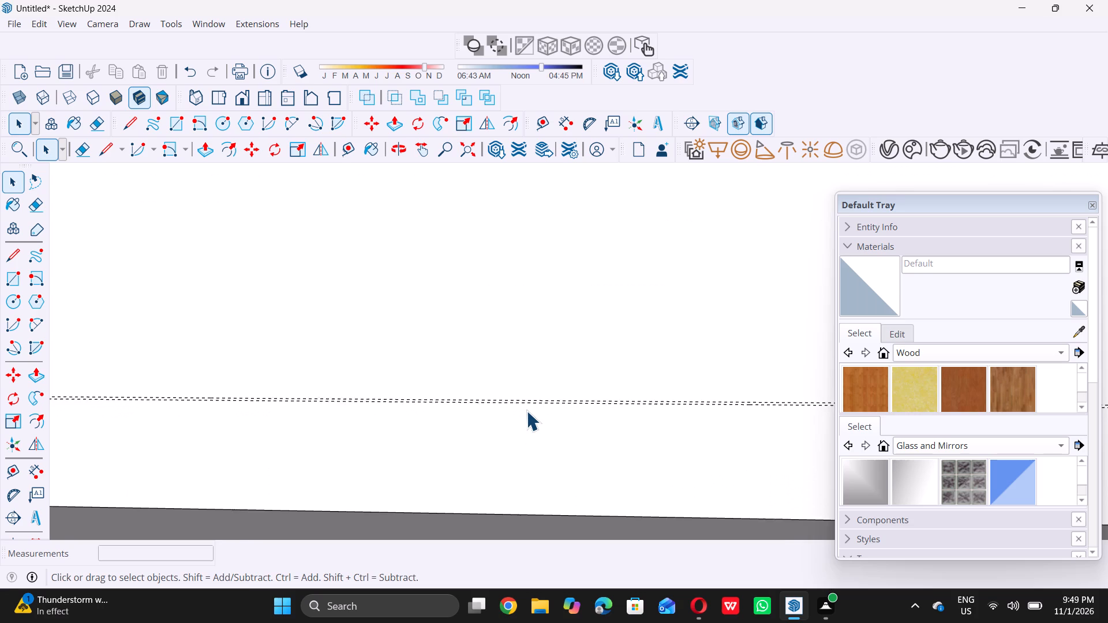
scroll(526, 411, up, 10)
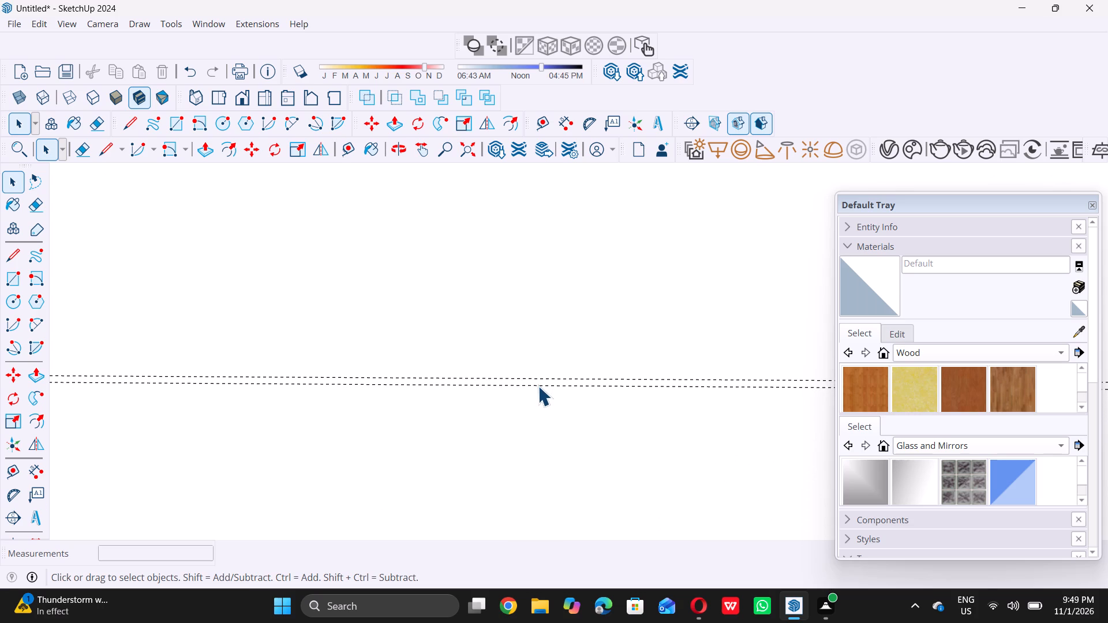
double_click(538, 386)
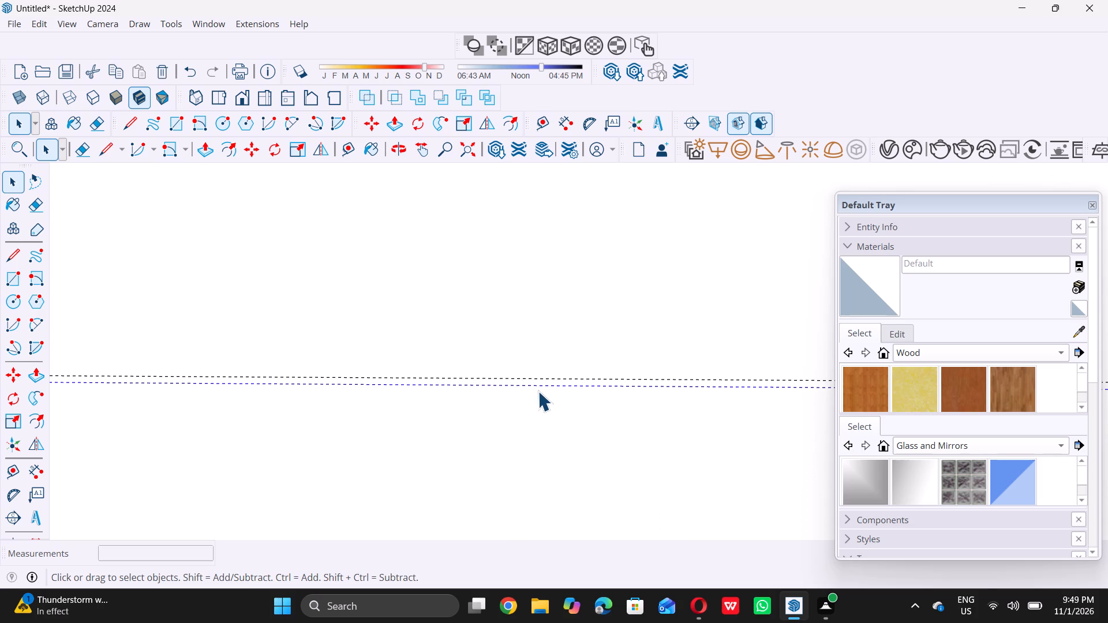
key(Delete)
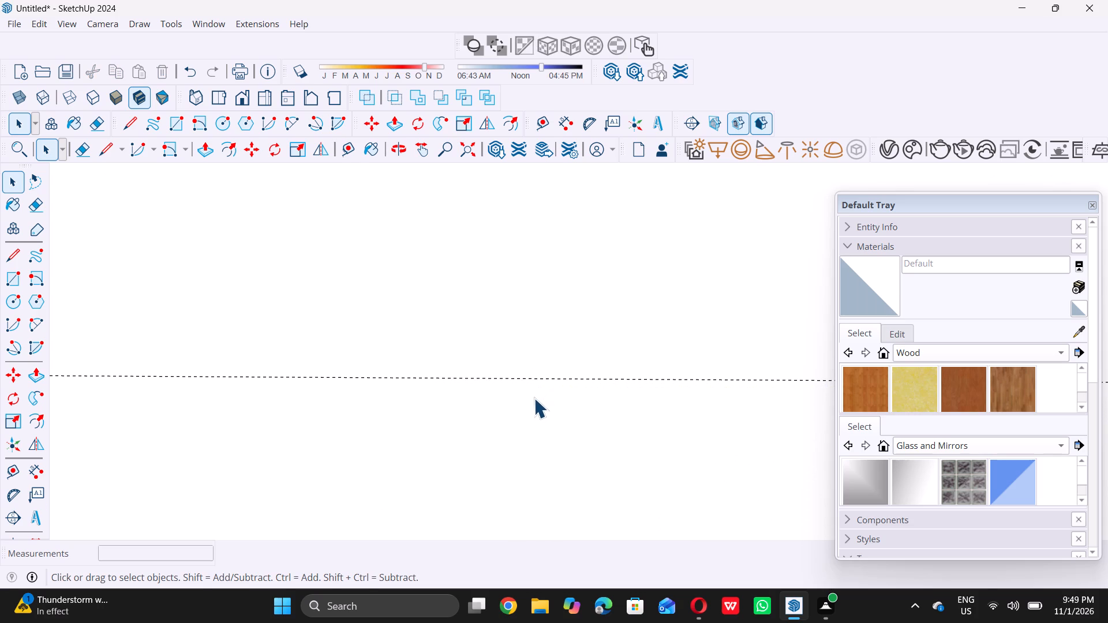
Place a horizontal guide 0.5" below the remaining guide near the back wall's floor edge.
key(t)
click(527, 378)
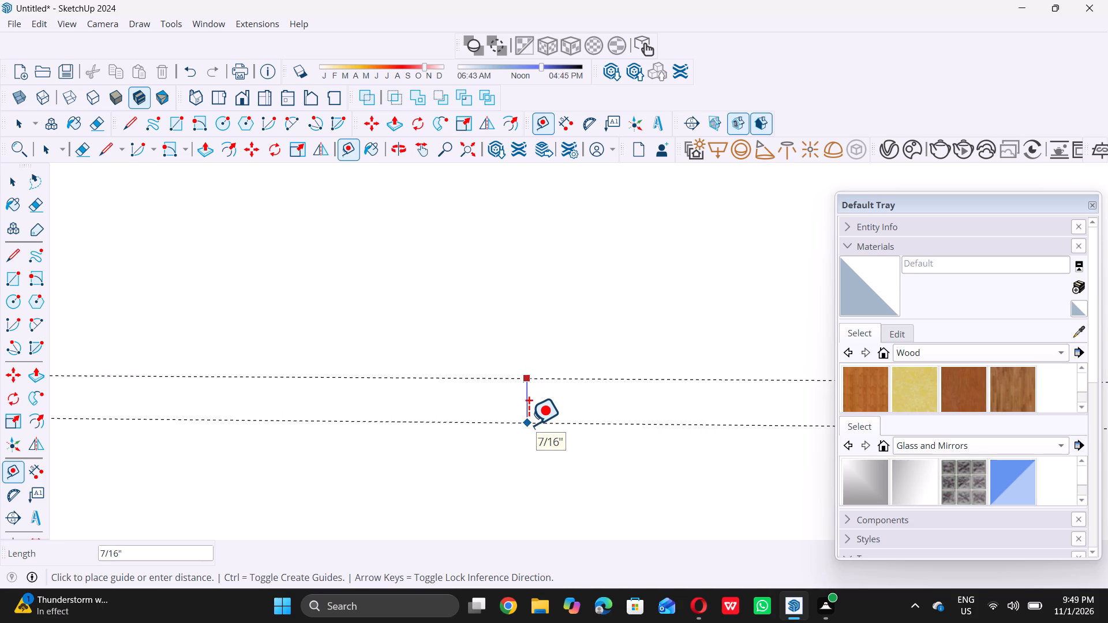
text(0.)
key(5)
key(shift+quotedbl)
key(Return)
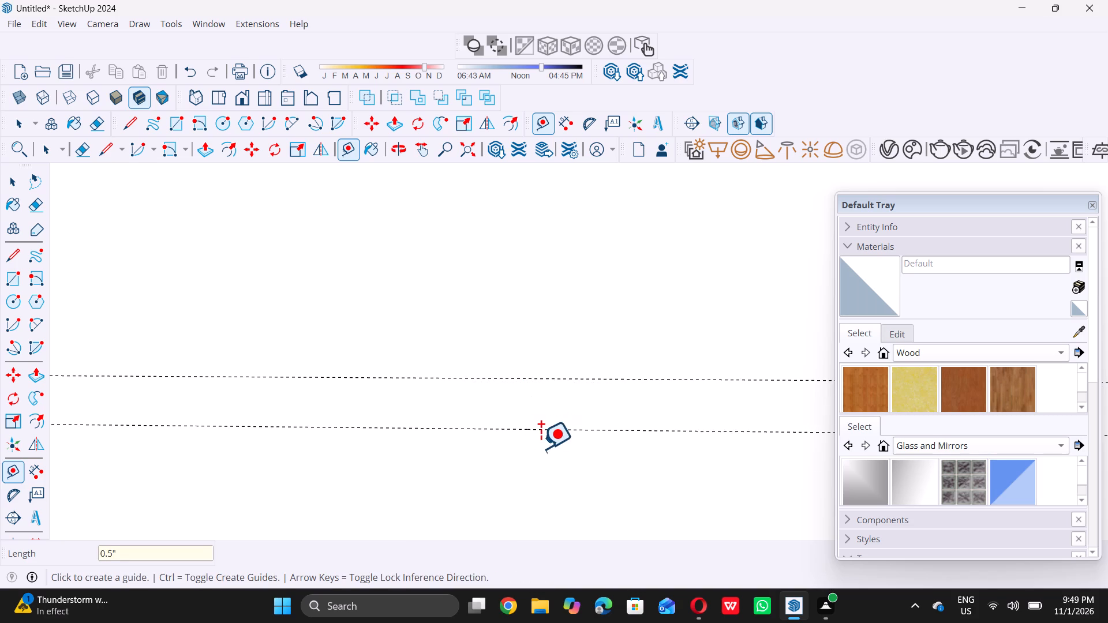
key(space)
scroll(531, 466, down, 20)
scroll(531, 466, down, 2)
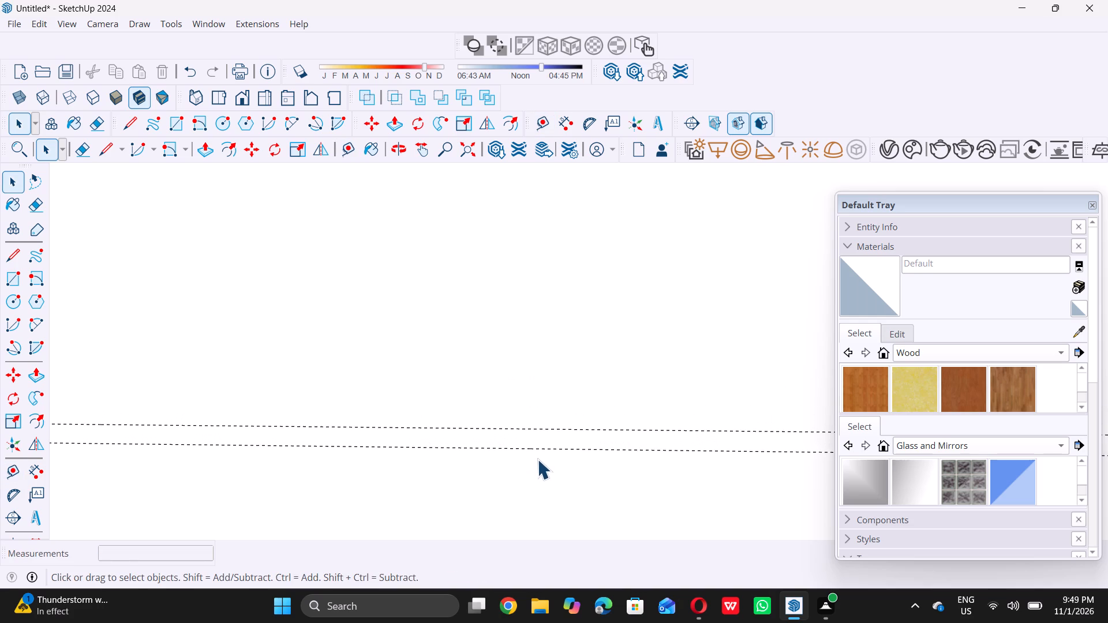
scroll(537, 459, down, 20)
scroll(537, 459, down, 8)
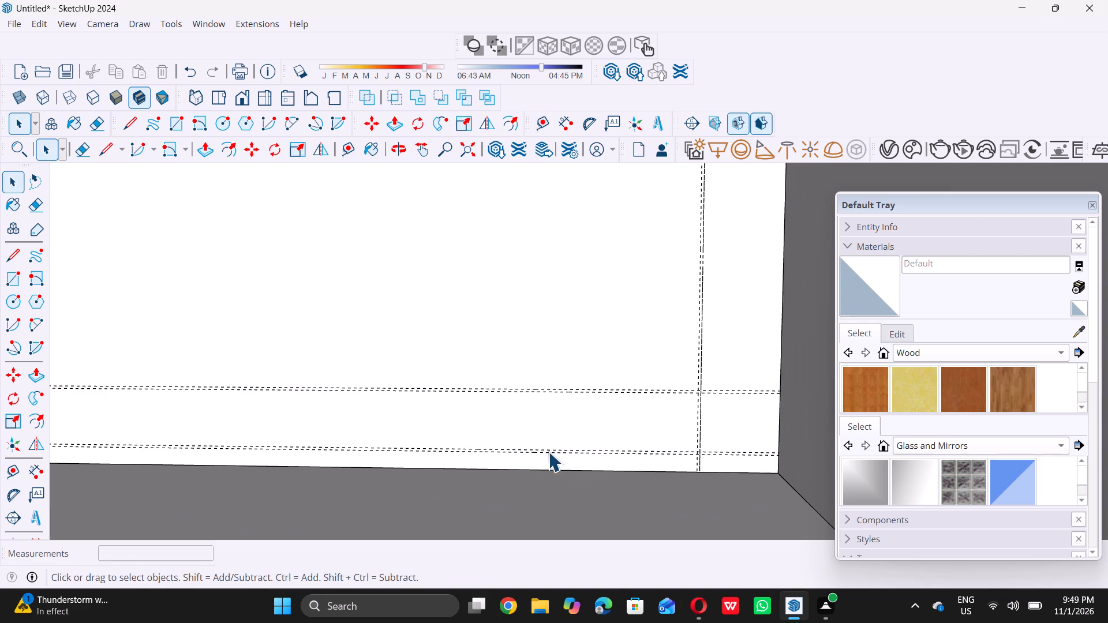
scroll(564, 453, down, 5)
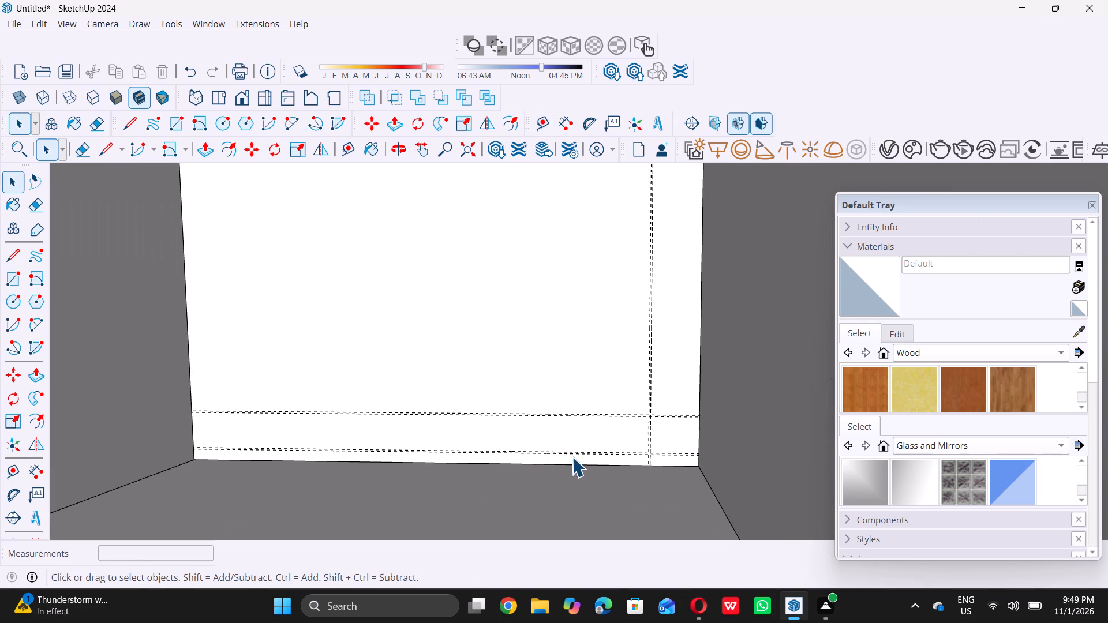
scroll(572, 458, down, 2)
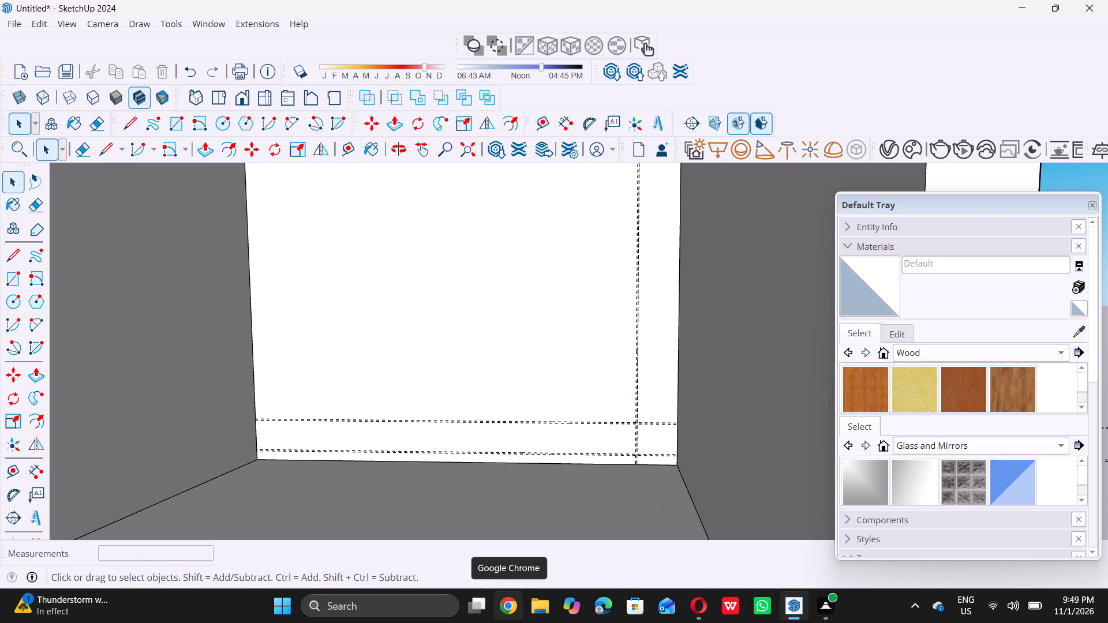
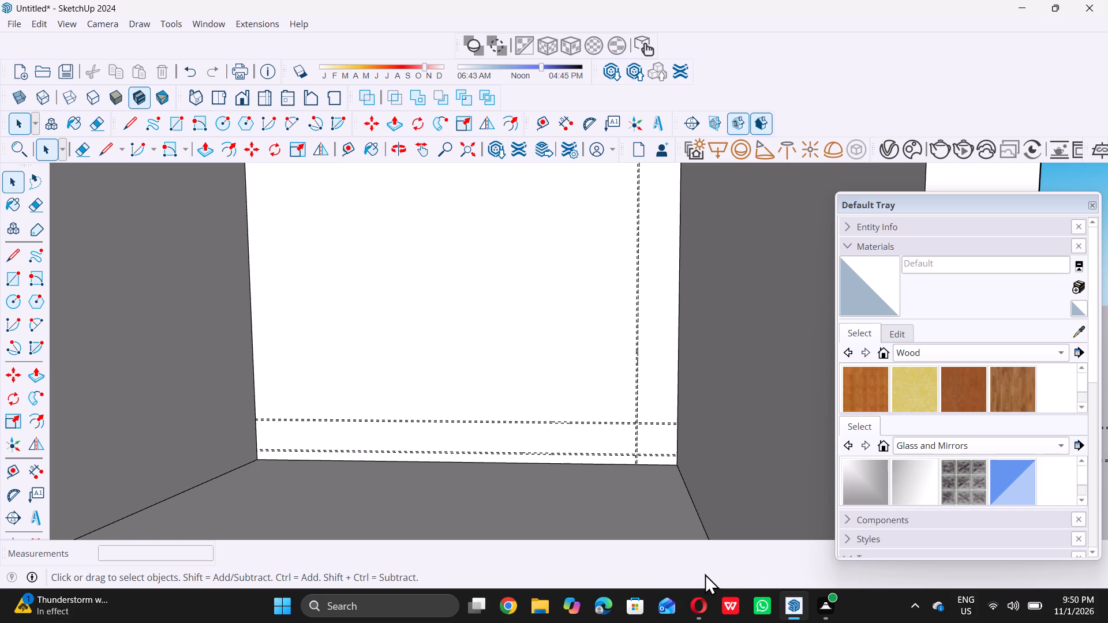
Undo the last 0.5" guide placed near the back wall's floor edge.
scroll(692, 553, down, 1)
scroll(570, 503, down, 5)
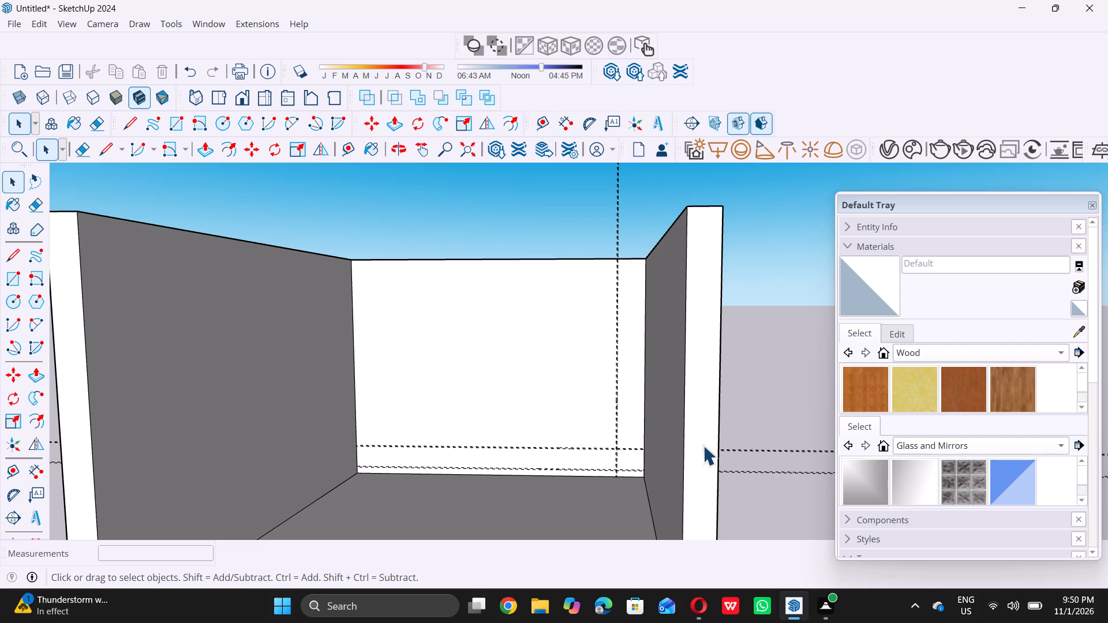
scroll(659, 386, up, 4)
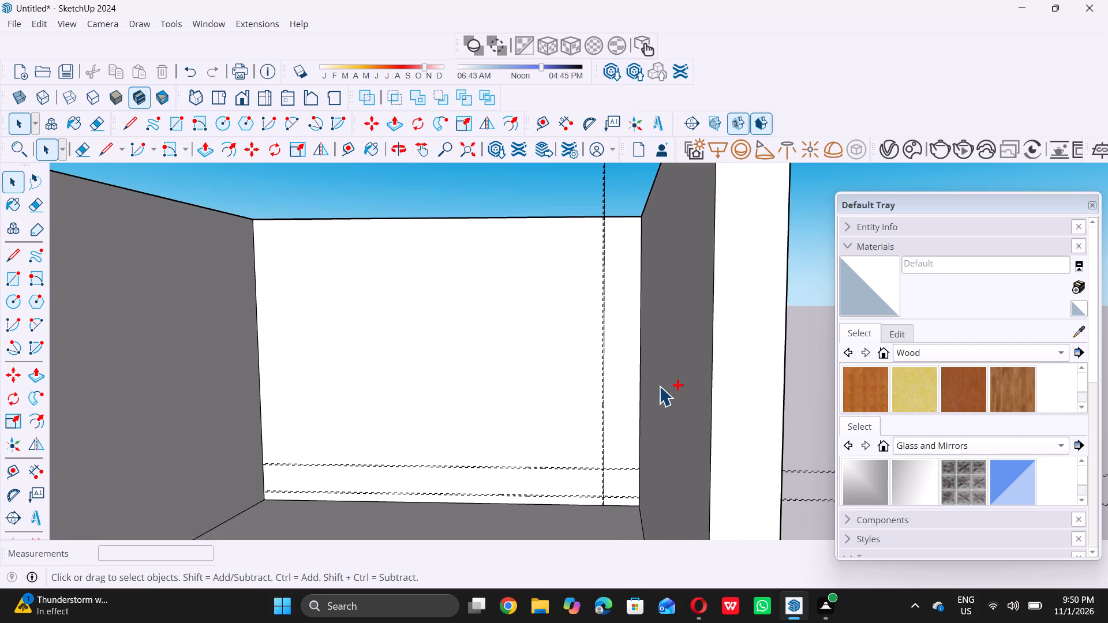
key(ctrl+z)
Erase the closely spaced pair of vertical guides near the back wall's right-hand edge.
scroll(634, 388, up, 4)
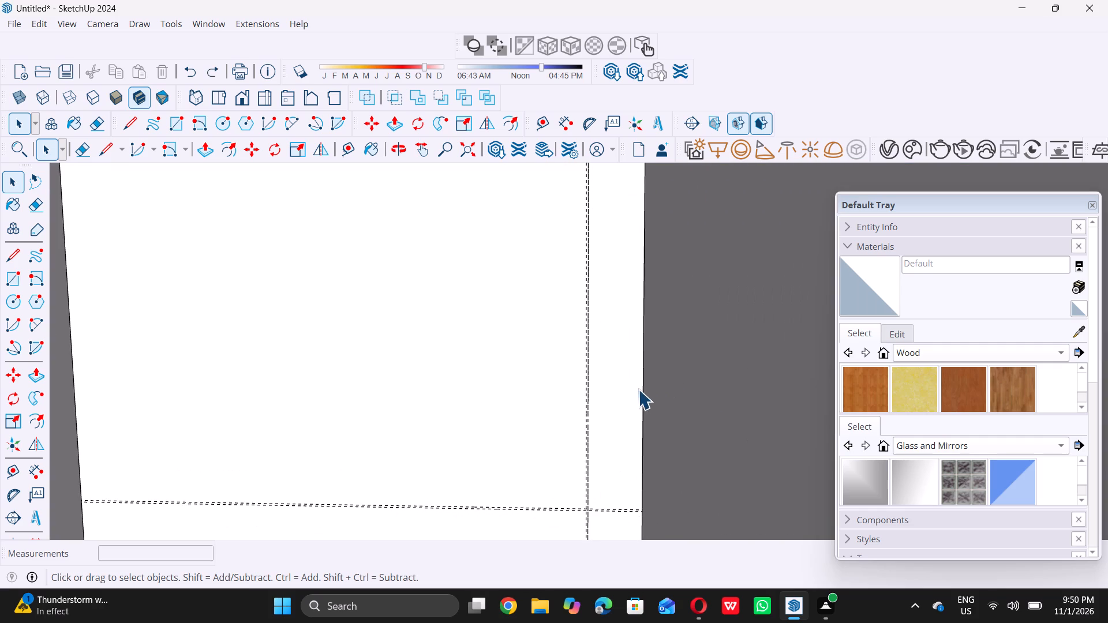
key(t)
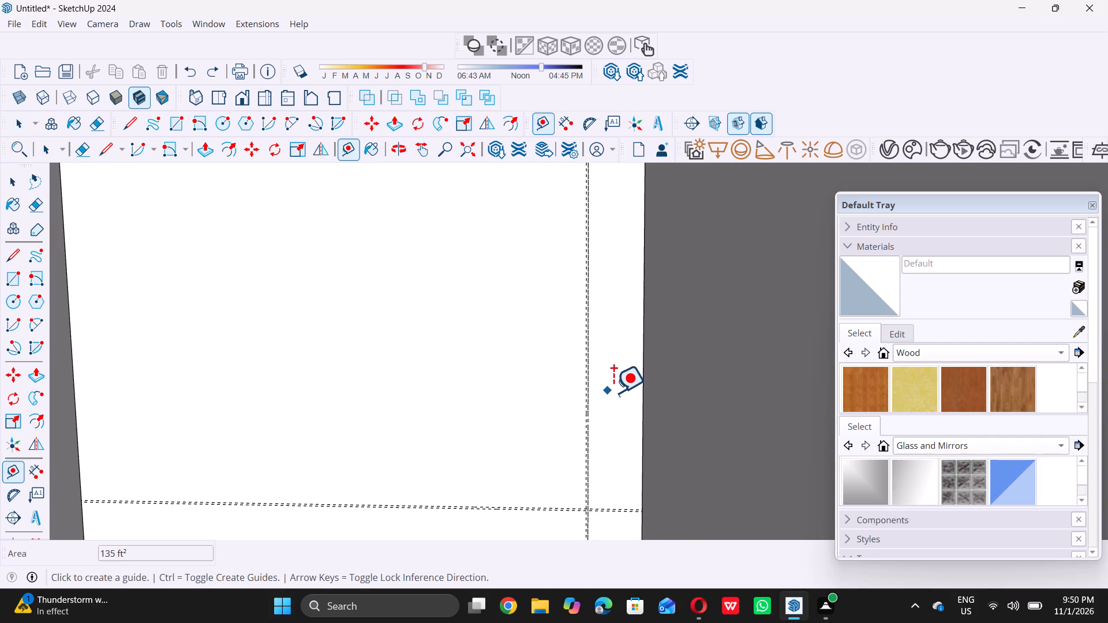
key(space)
text(e)
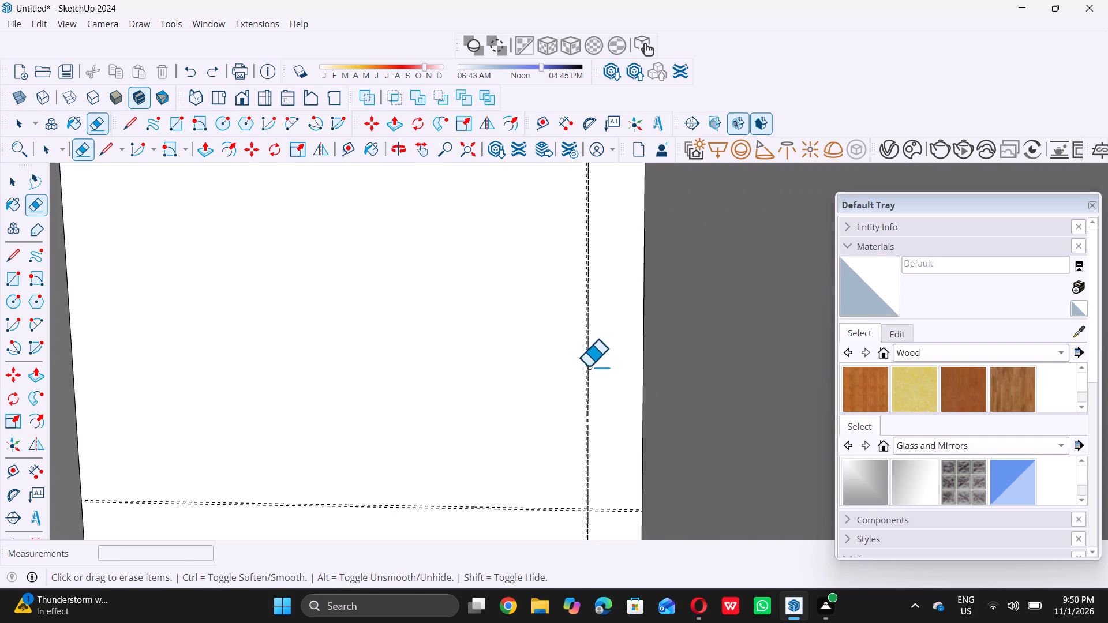
click(588, 366)
key(space)
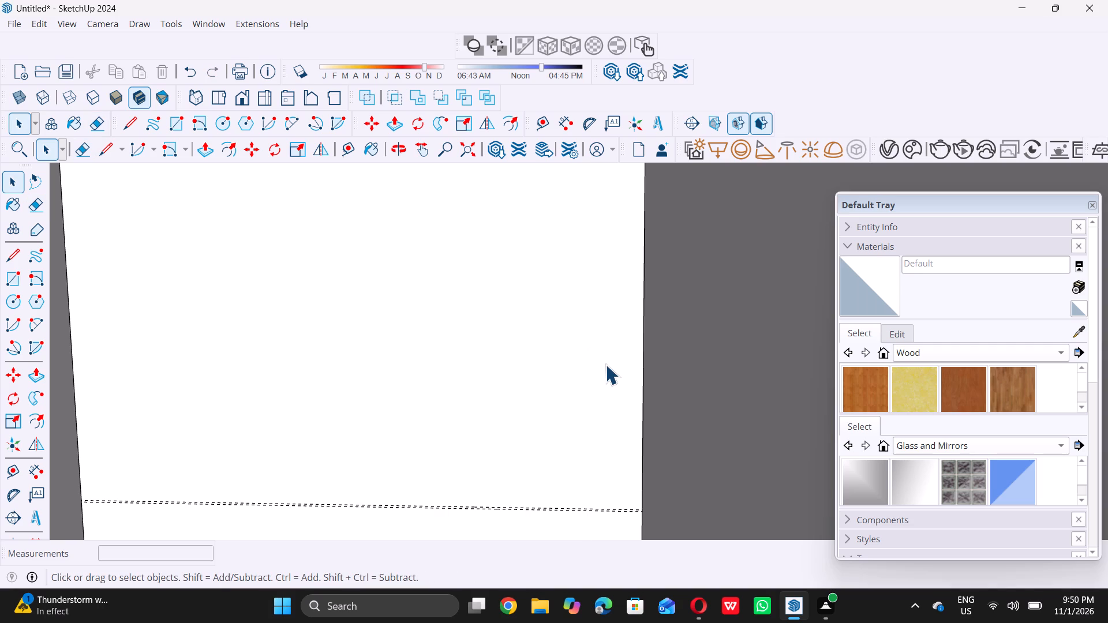
Place a vertical guide on the back wall, 9" in from its right-hand edge.
key(t)
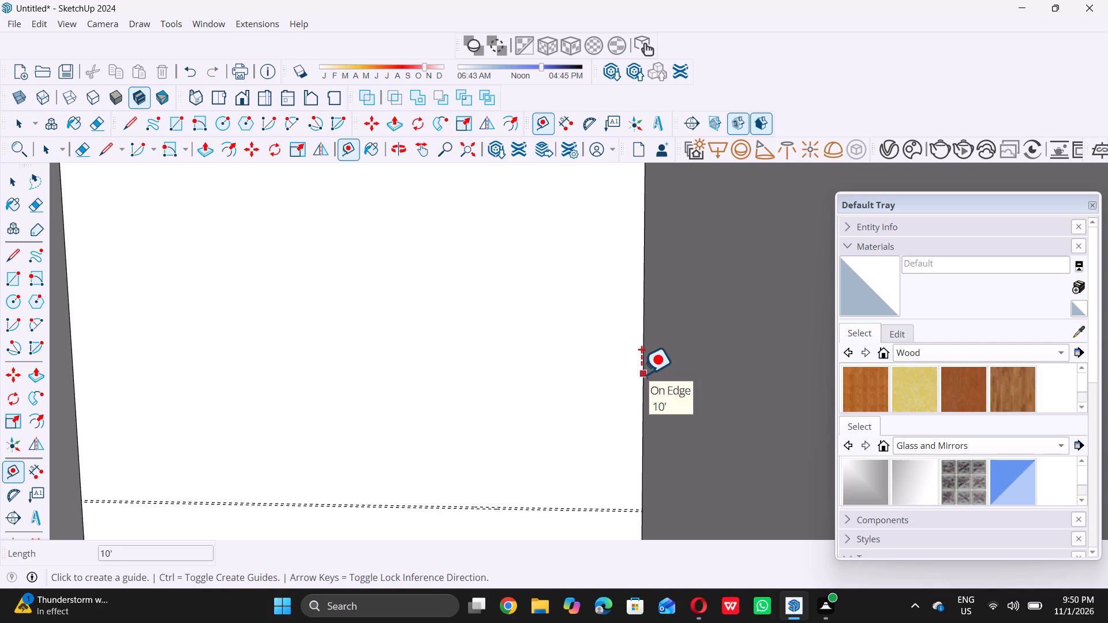
click(641, 374)
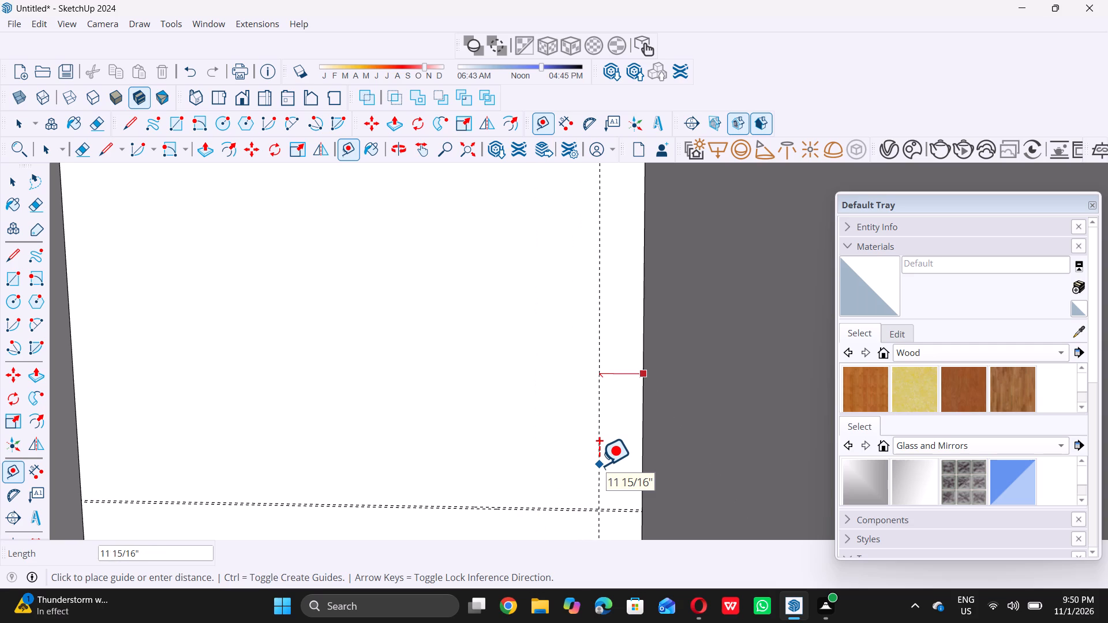
key(9)
key(shift+quotedbl)
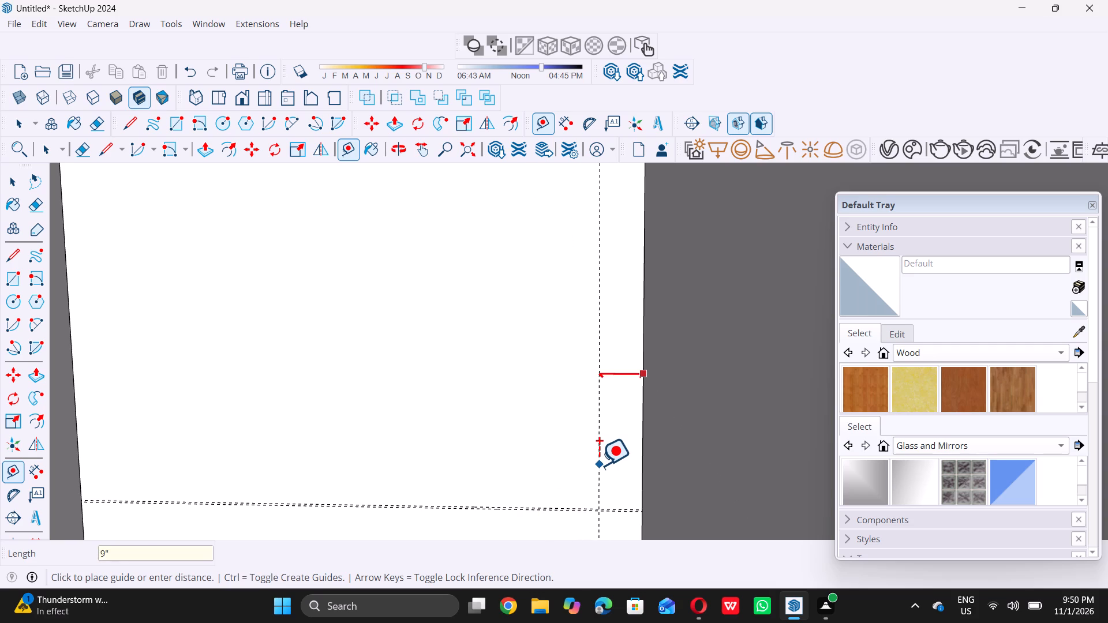
key(Return)
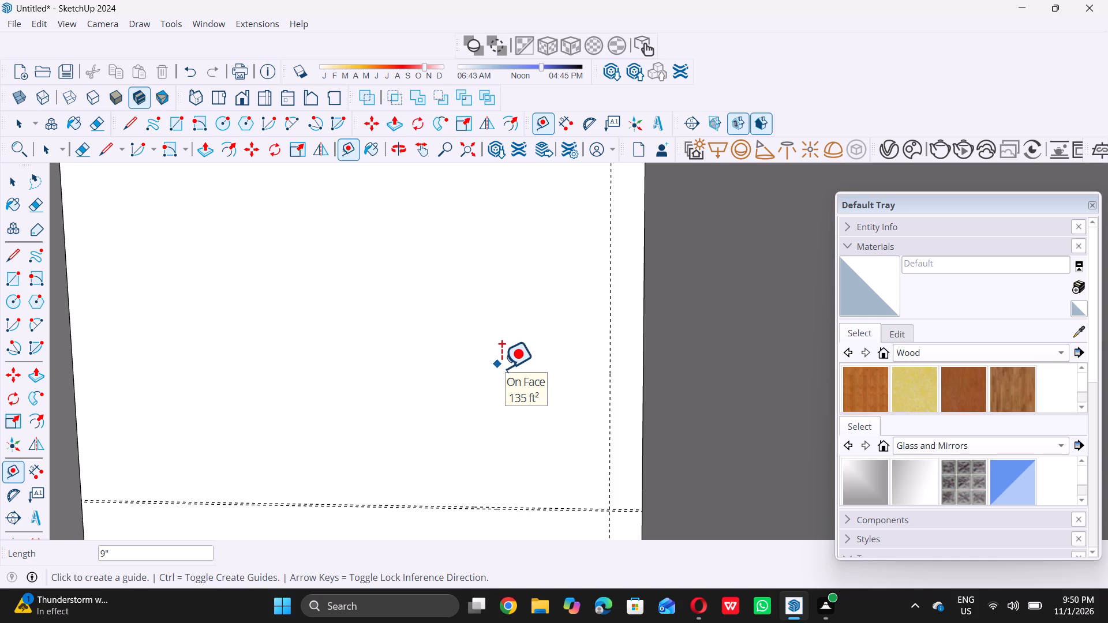
Place a second vertical guide 15" from the 9" guide, toward the middle of the back wall.
scroll(516, 376, down, 6)
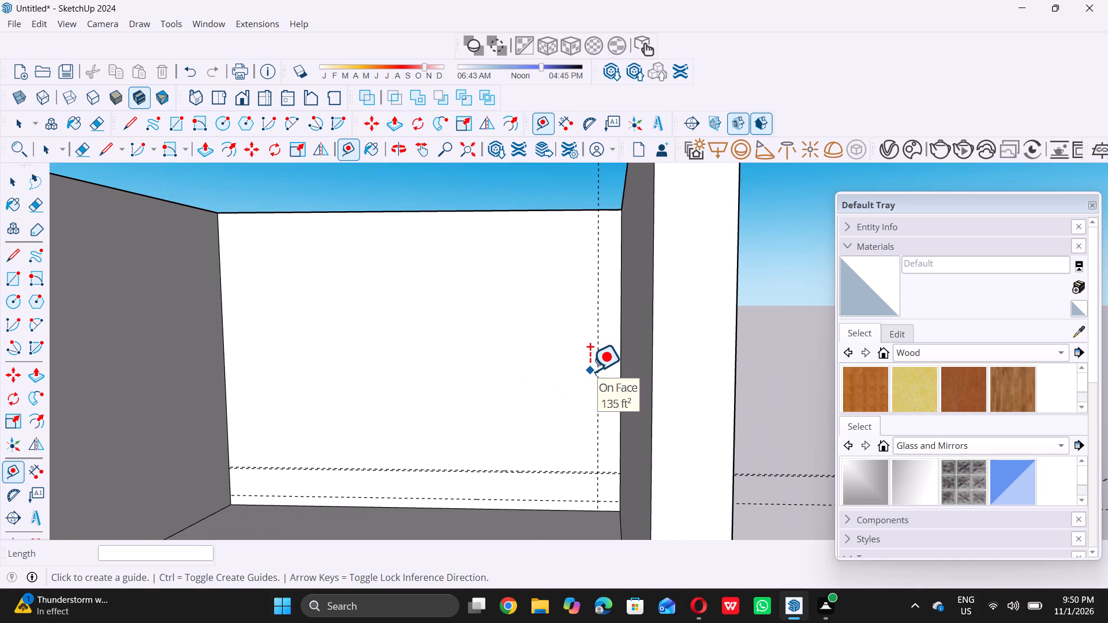
scroll(586, 341, up, 1)
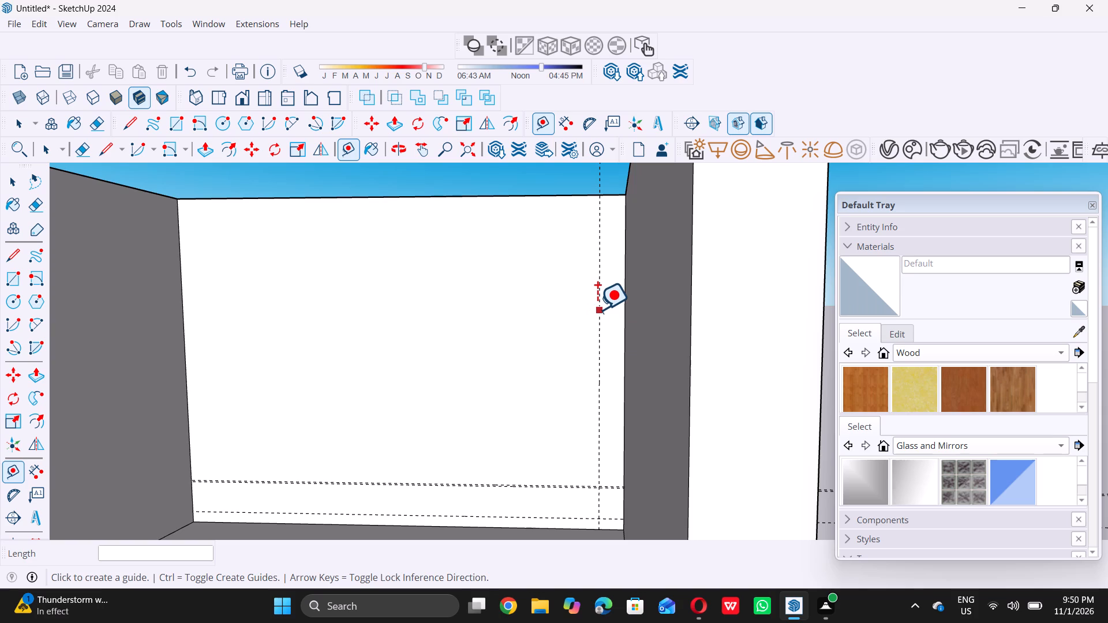
click(597, 309)
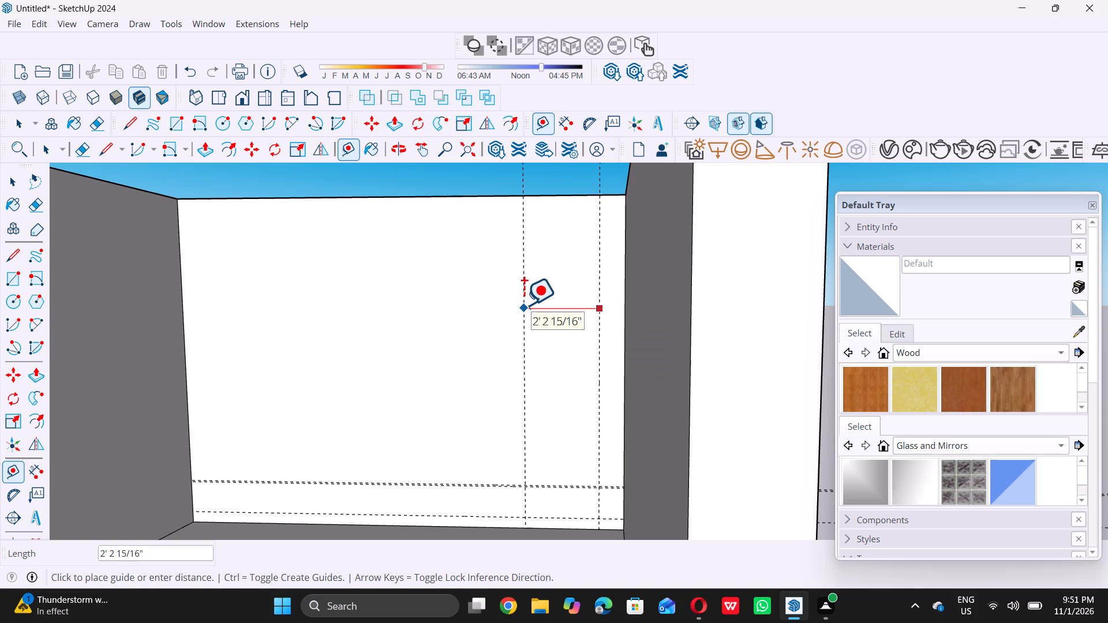
text(15)
key(shift+quotedbl)
key(Return)
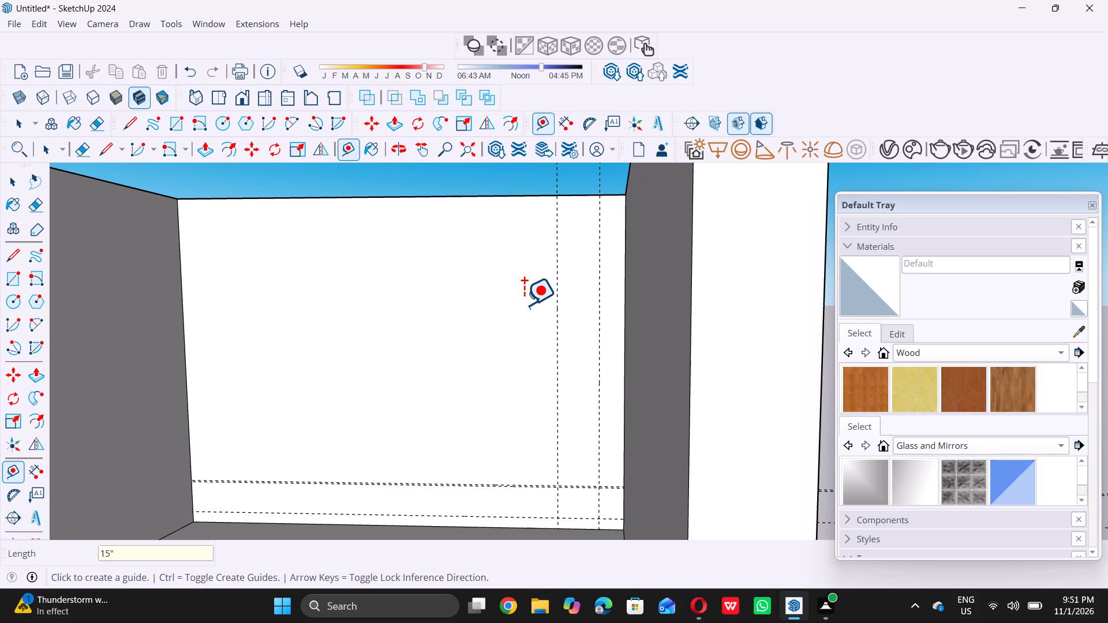
Place a vertical guide 1" beyond the 15" guide, toward the middle of the back wall.
click(559, 296)
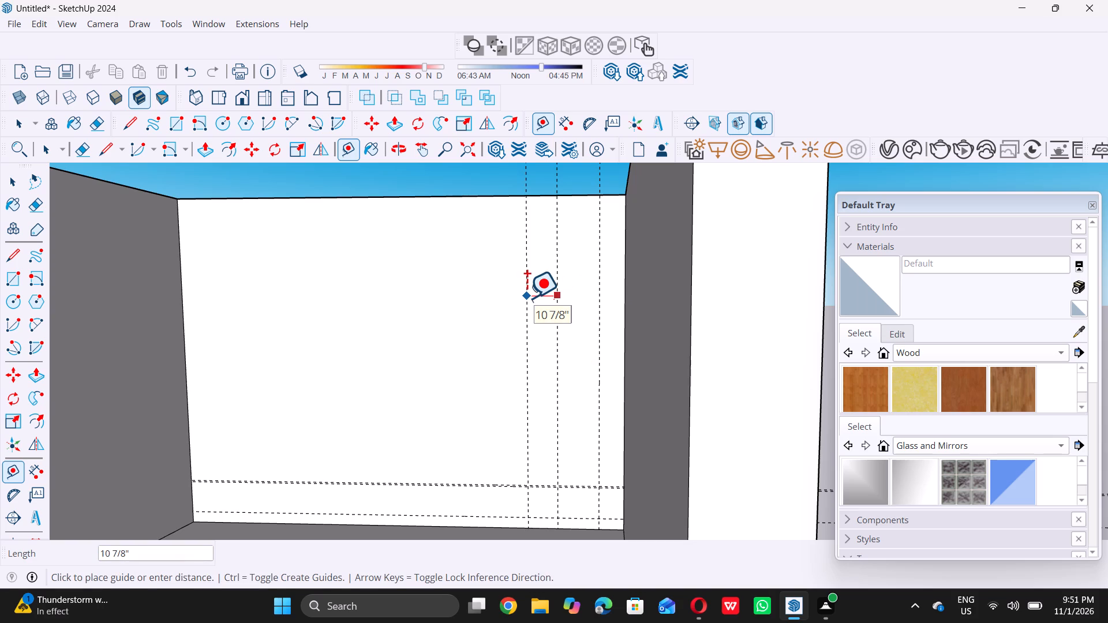
text(0.)
key(shift+quotedbl)
key(BackSpace)
key(BackSpace)
key(BackSpace)
key(1)
key(shift+quotedbl)
key(Return)
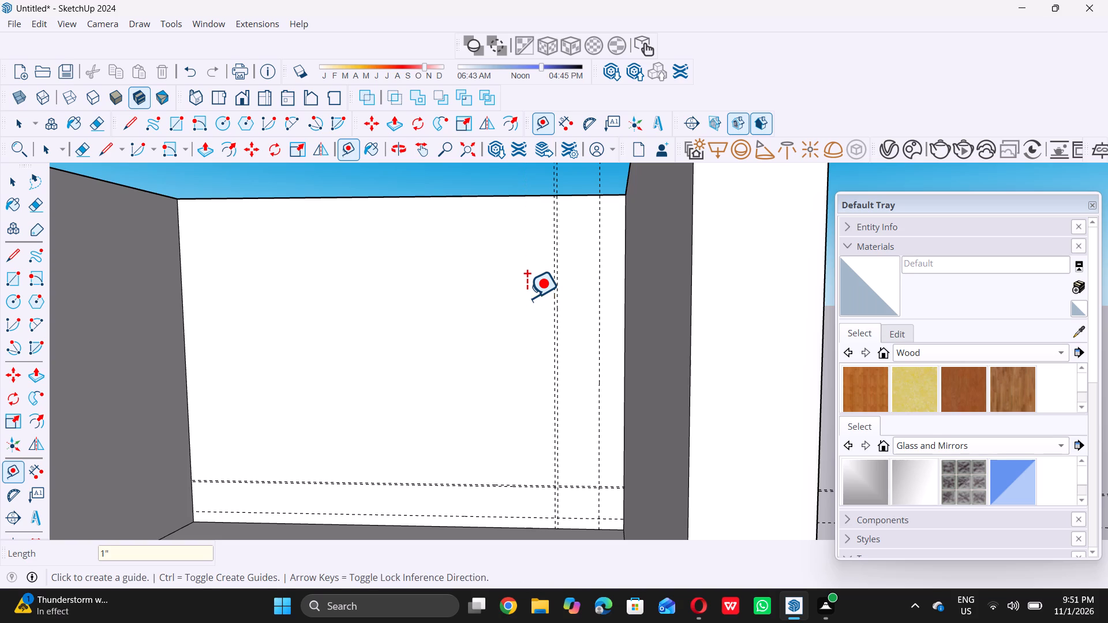
Place a vertical guide 1" from the 9" guide, toward the right-hand side wall.
click(597, 284)
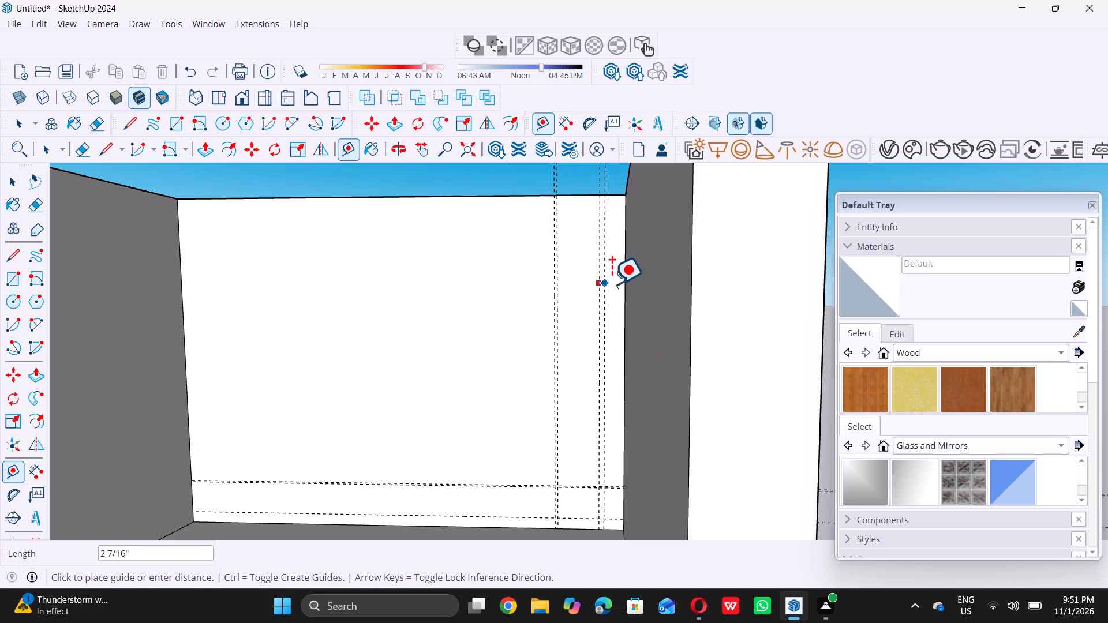
key(1)
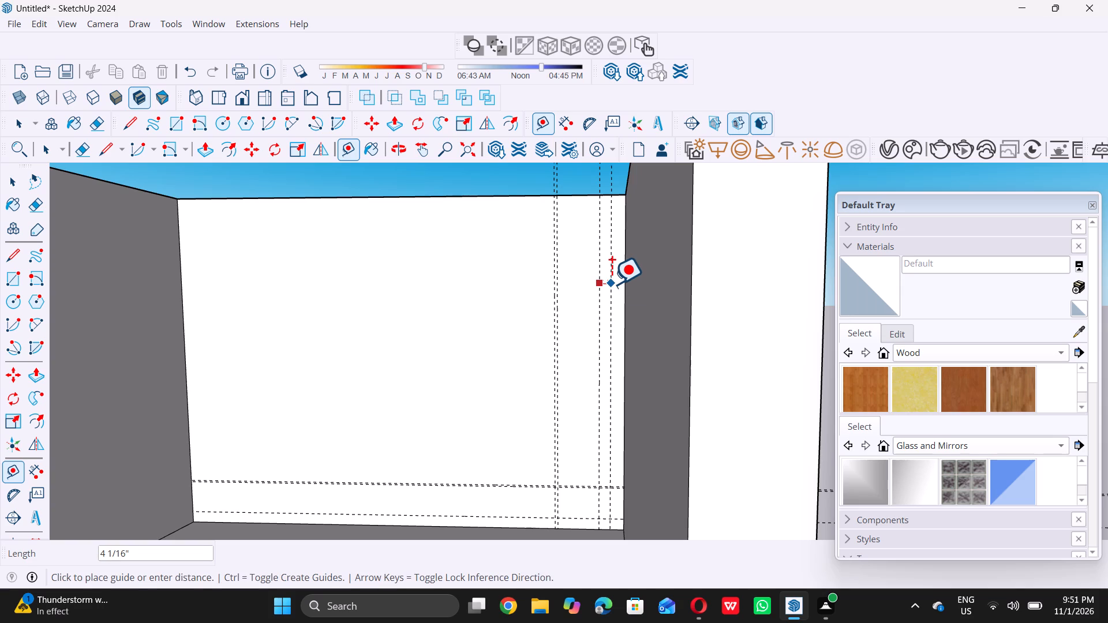
key(shift+quotedbl)
key(Return)
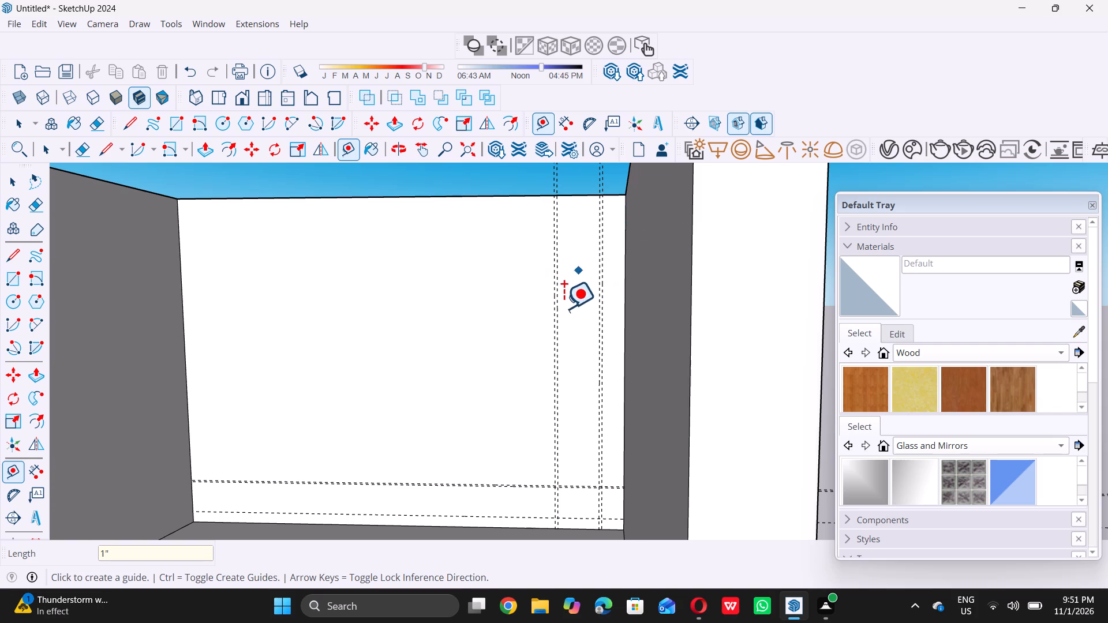
Erase the lower guide of the closely spaced upper horizontal pair on the back wall.
key(space)
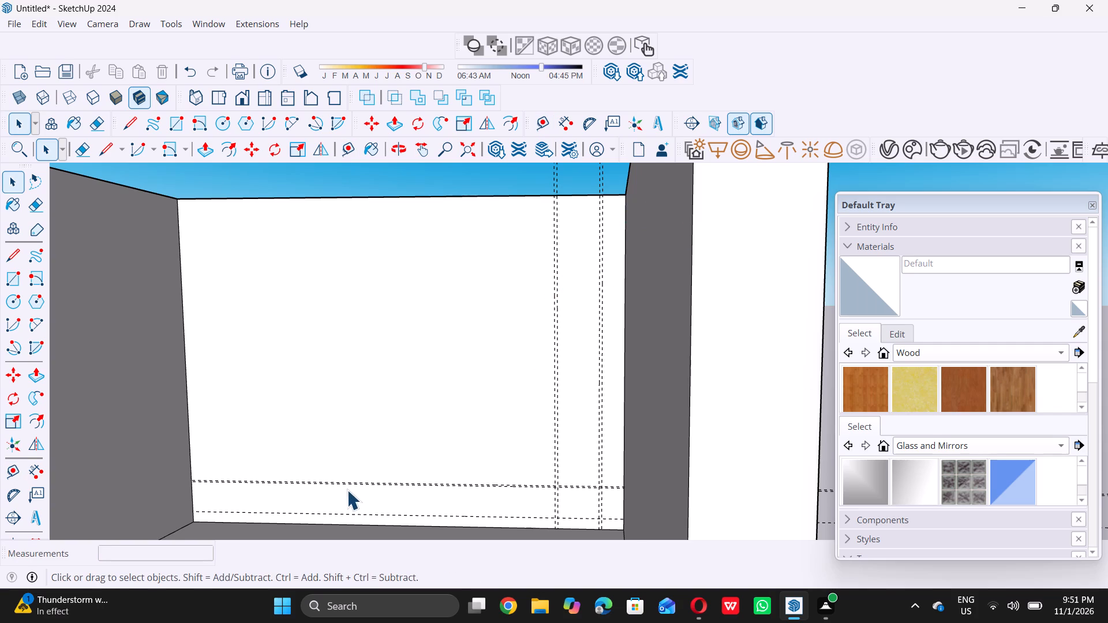
scroll(354, 494, up, 11)
key(e)
scroll(368, 481, up, 5)
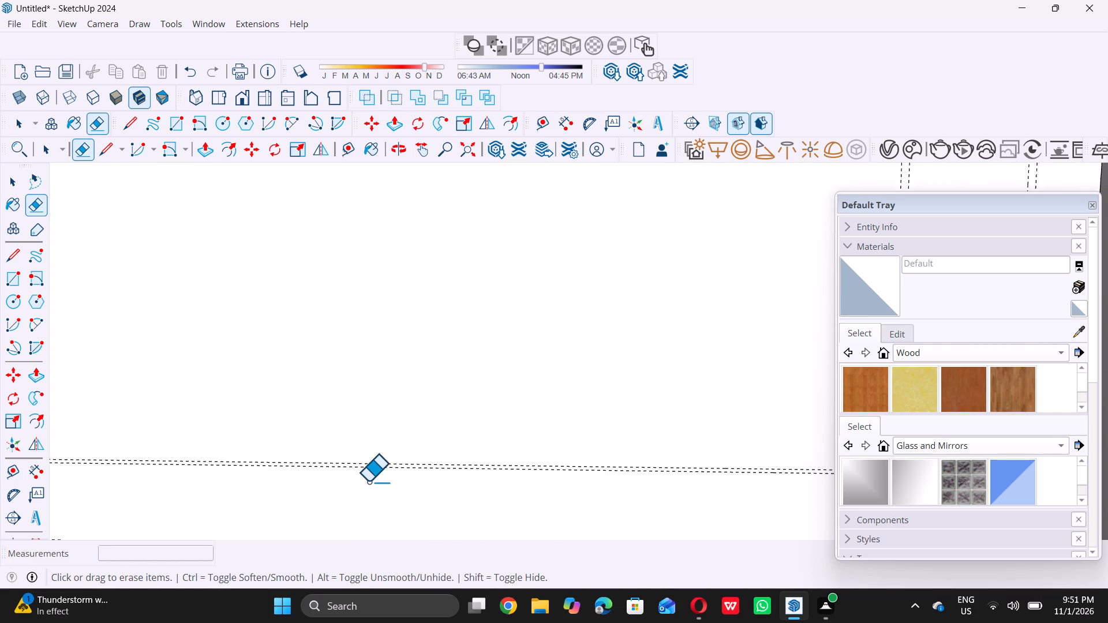
scroll(369, 478, up, 10)
triple_click(401, 445)
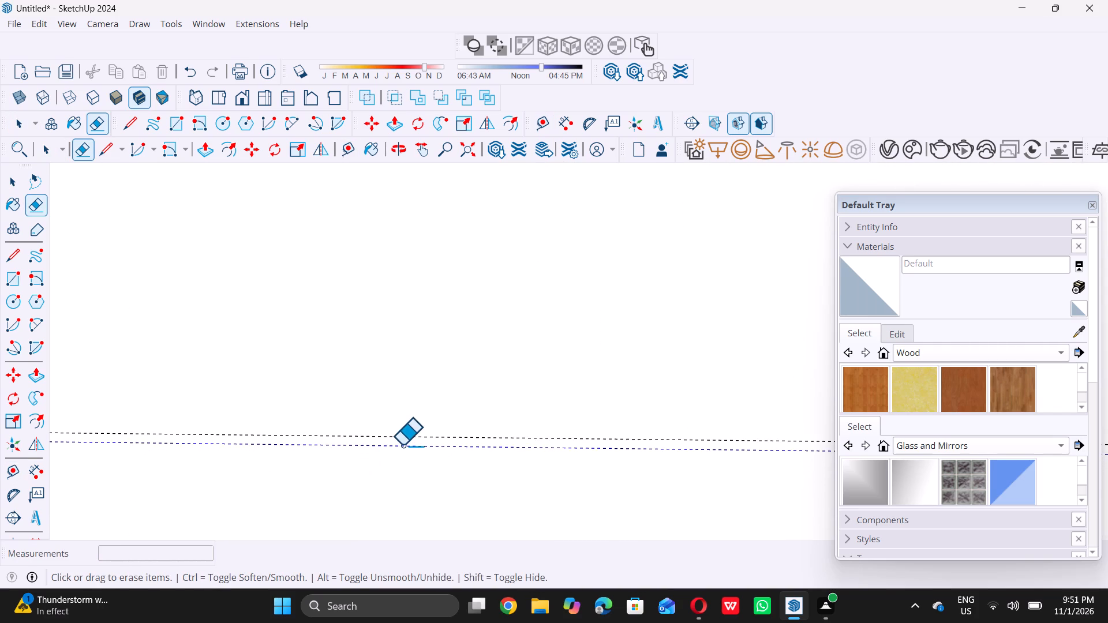
key(space)
Place a horizontal guide 1" above the upper horizontal guide on the back wall.
scroll(402, 446, down, 6)
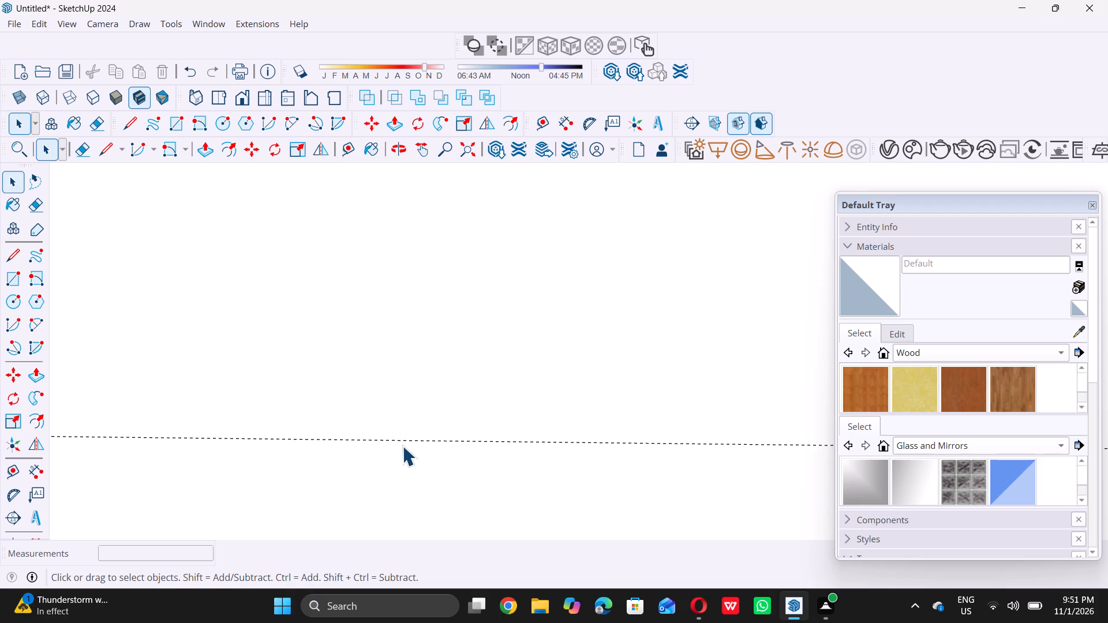
scroll(402, 446, down, 20)
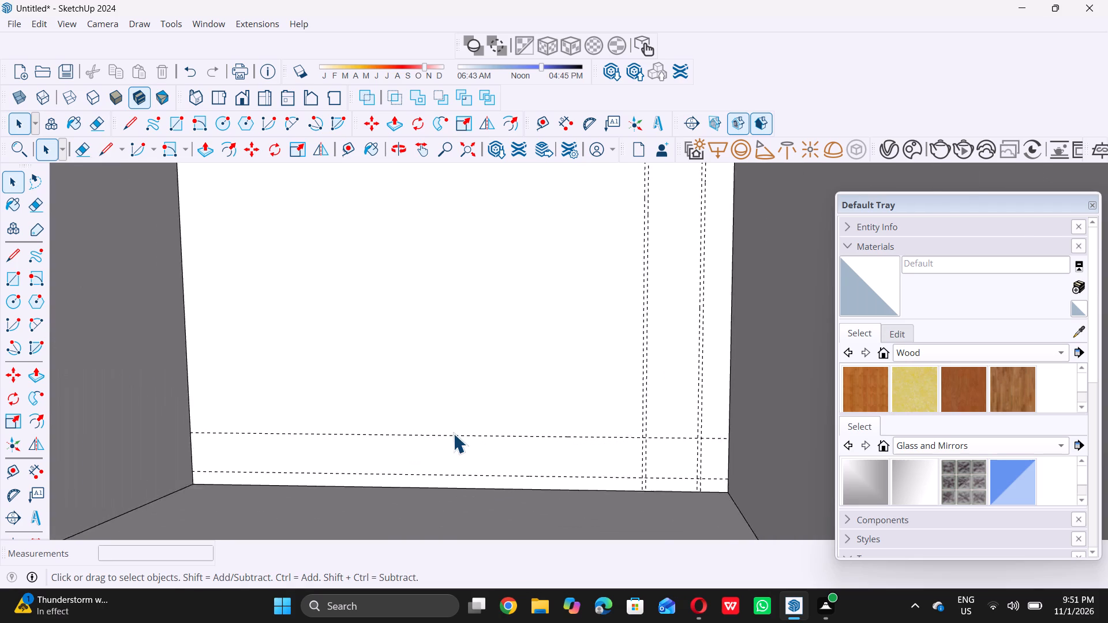
scroll(428, 450, down, 2)
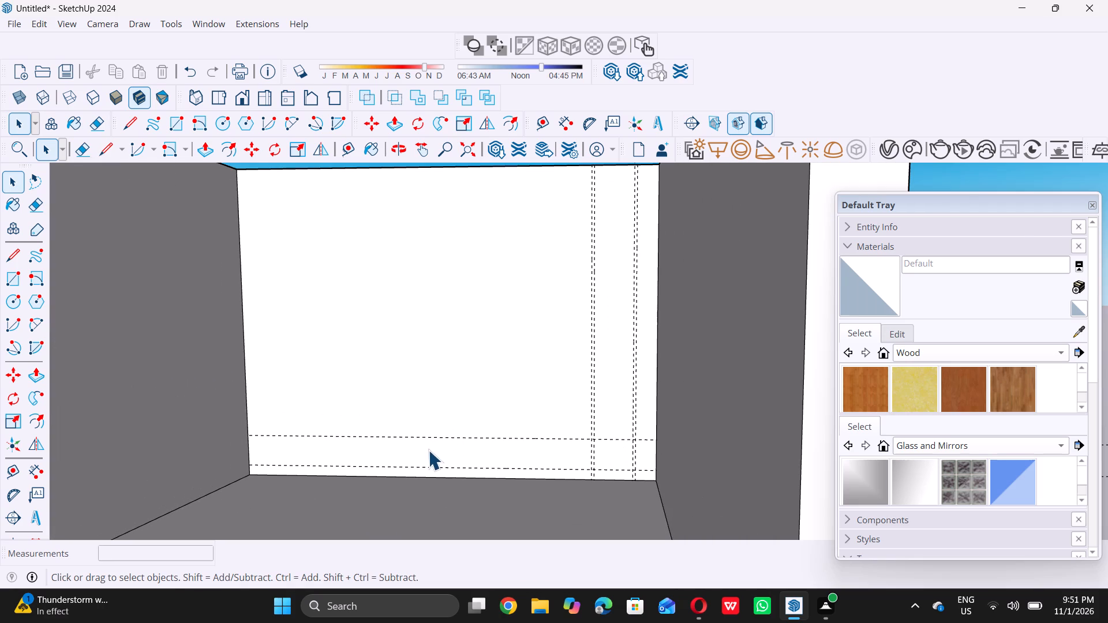
middle_click(393, 444)
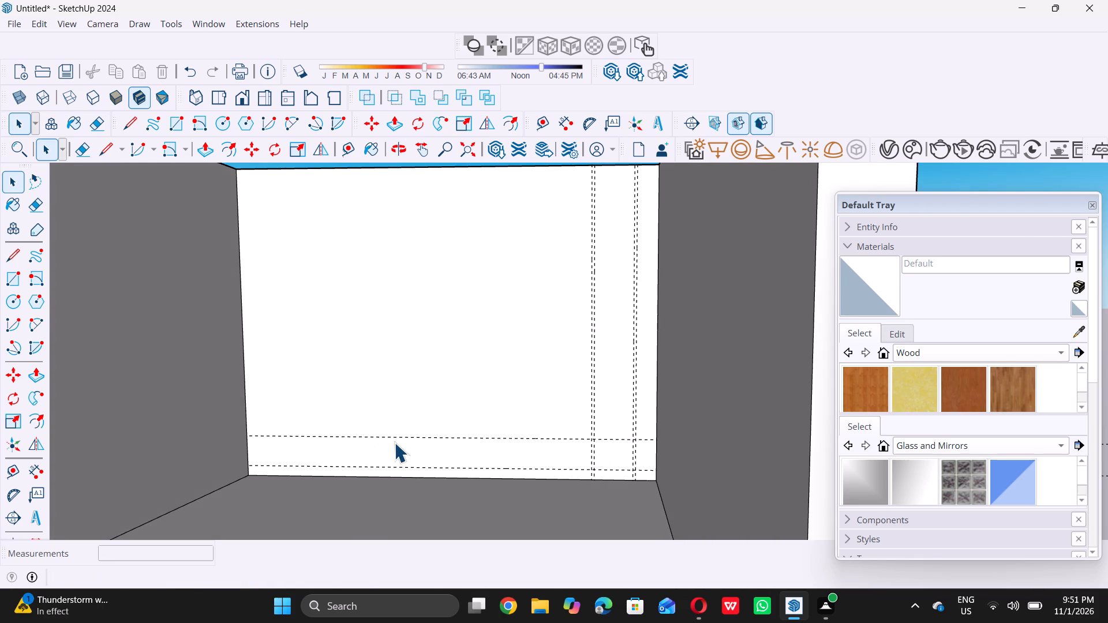
key(t)
scroll(392, 439, up, 5)
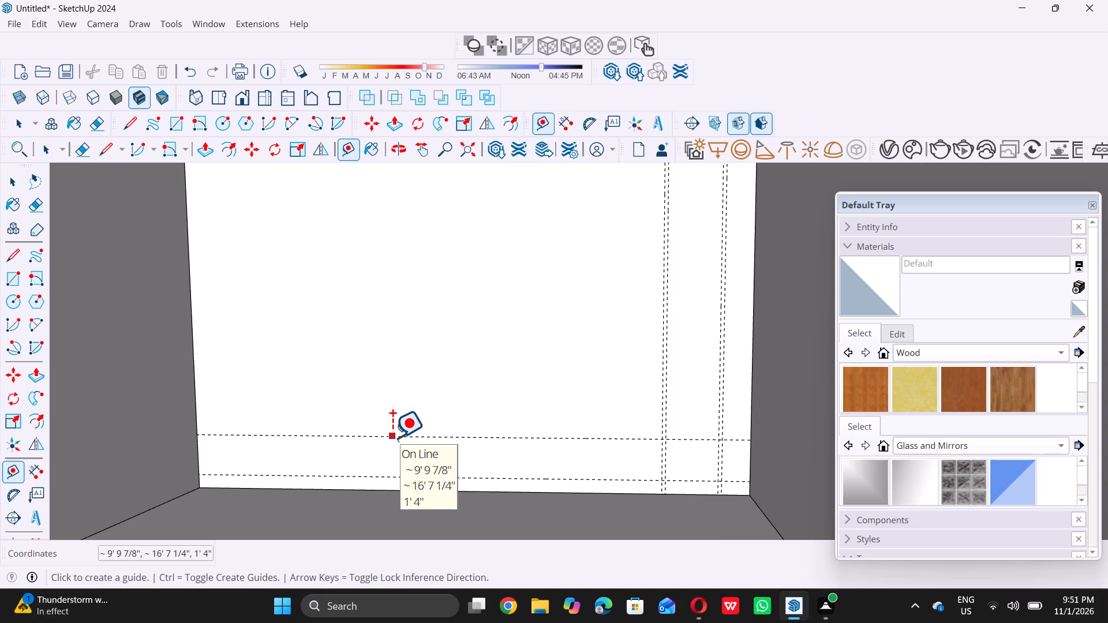
click(392, 437)
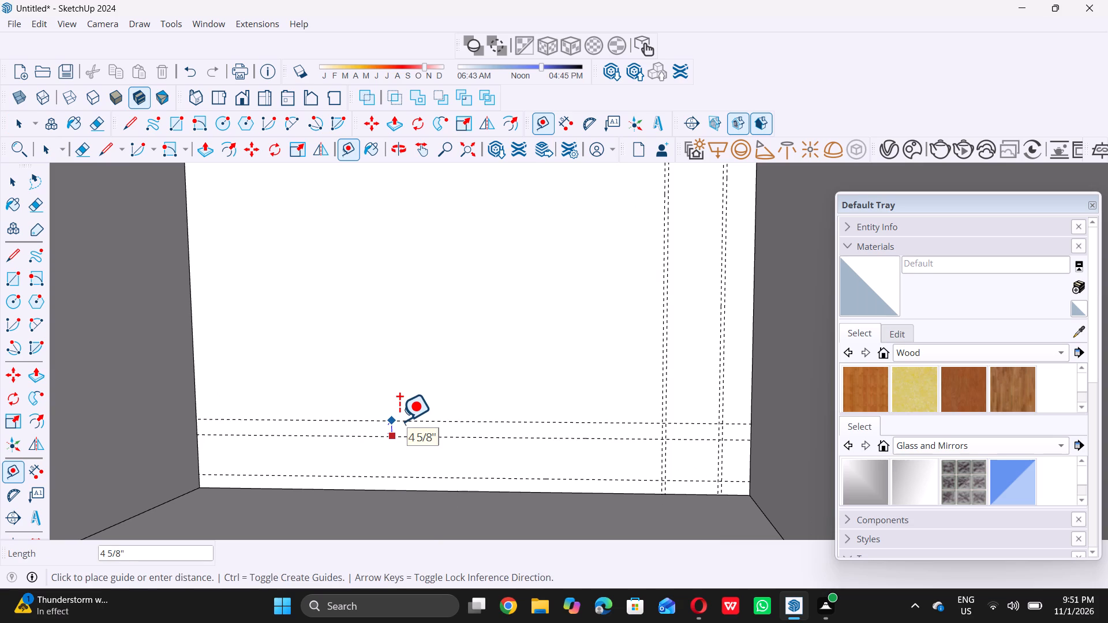
key(1)
key(shift+quotedbl)
key(Return)
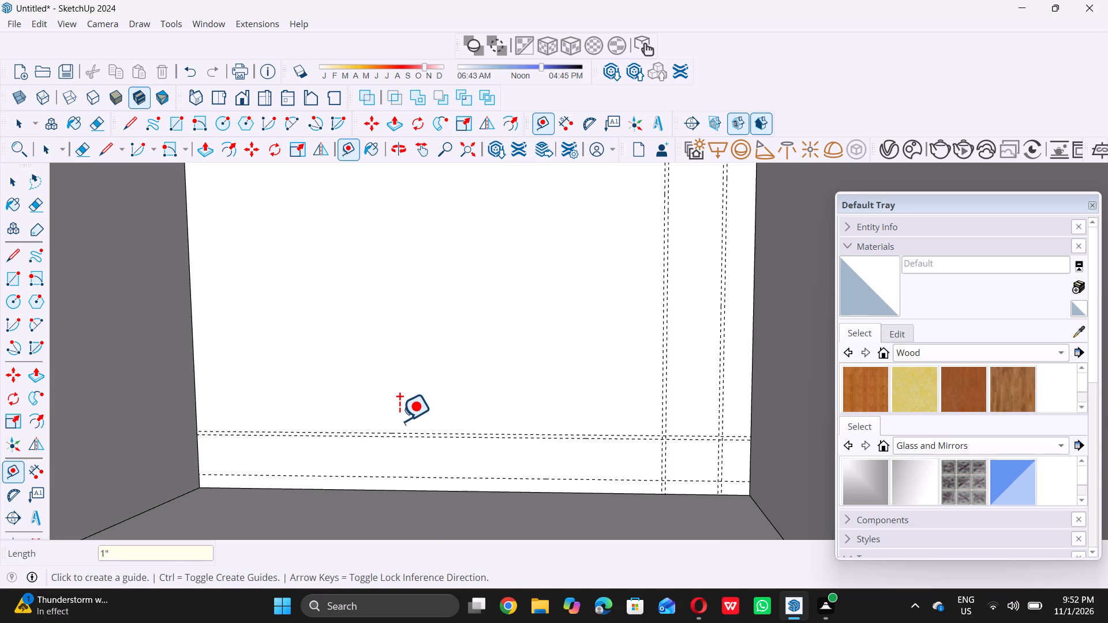
Place a horizontal guide 1" above the lowest horizontal guide, near the floor on the back wall.
scroll(390, 374, down, 7)
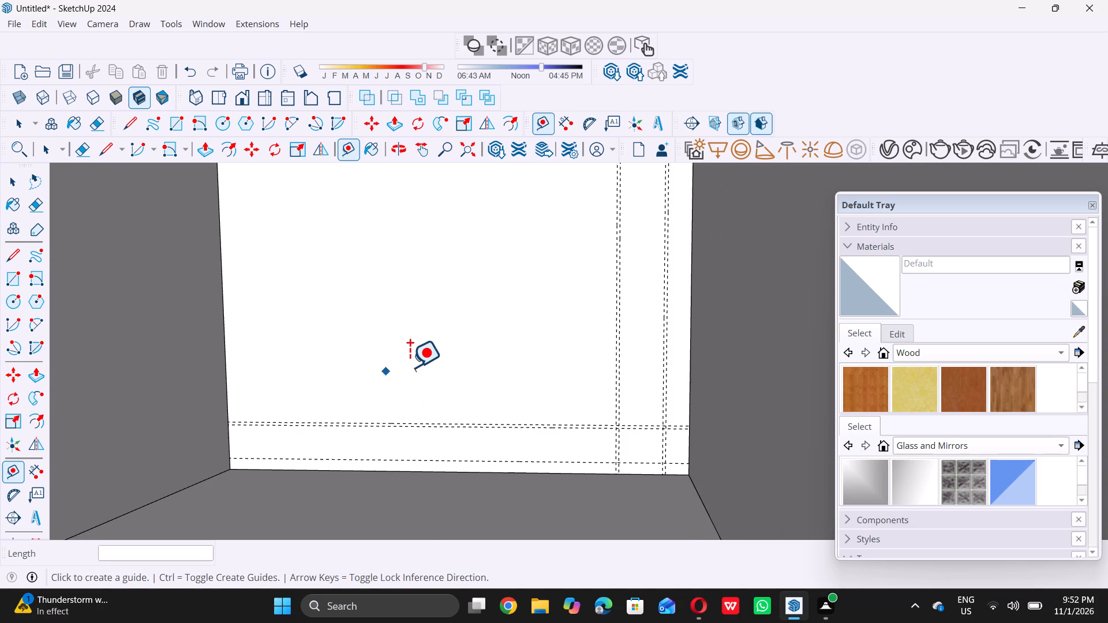
scroll(353, 415, up, 4)
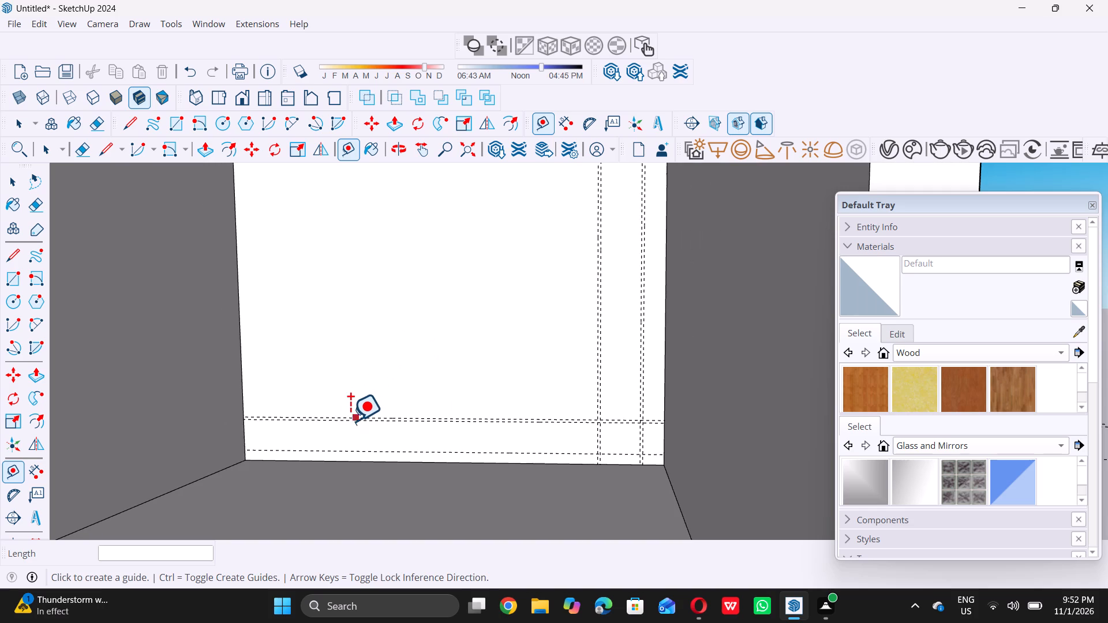
scroll(350, 421, up, 1)
scroll(372, 461, up, 5)
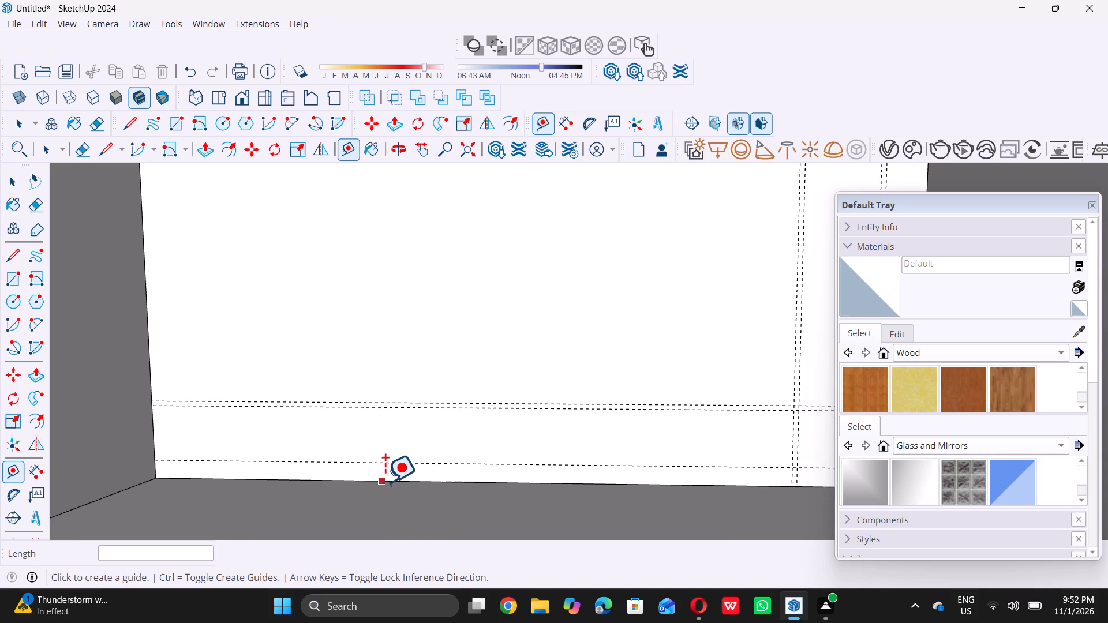
scroll(375, 483, up, 10)
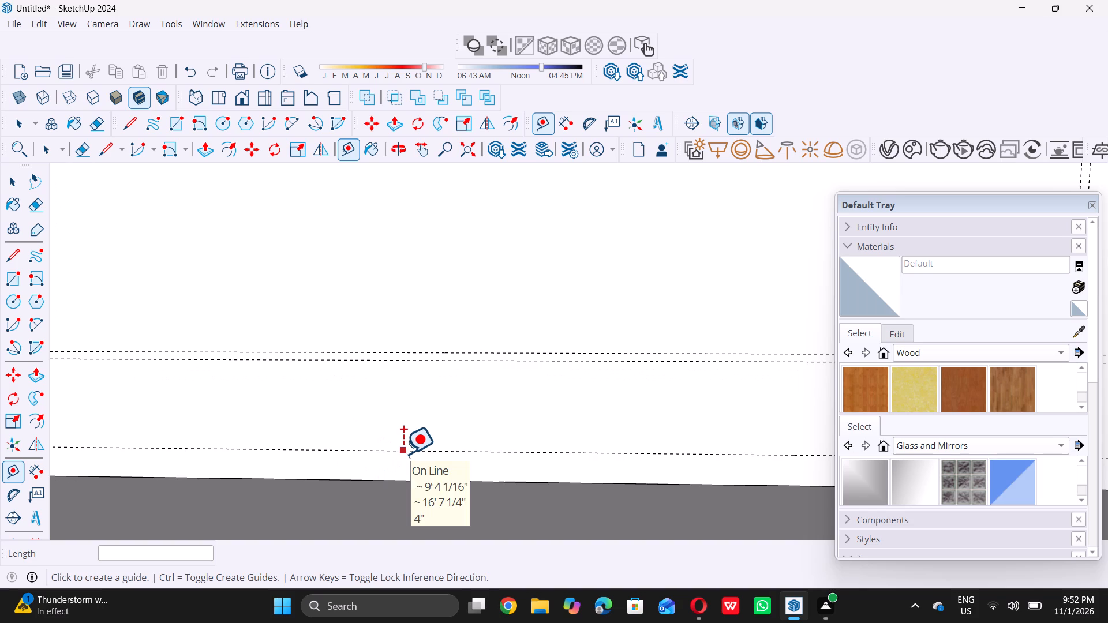
double_click(403, 453)
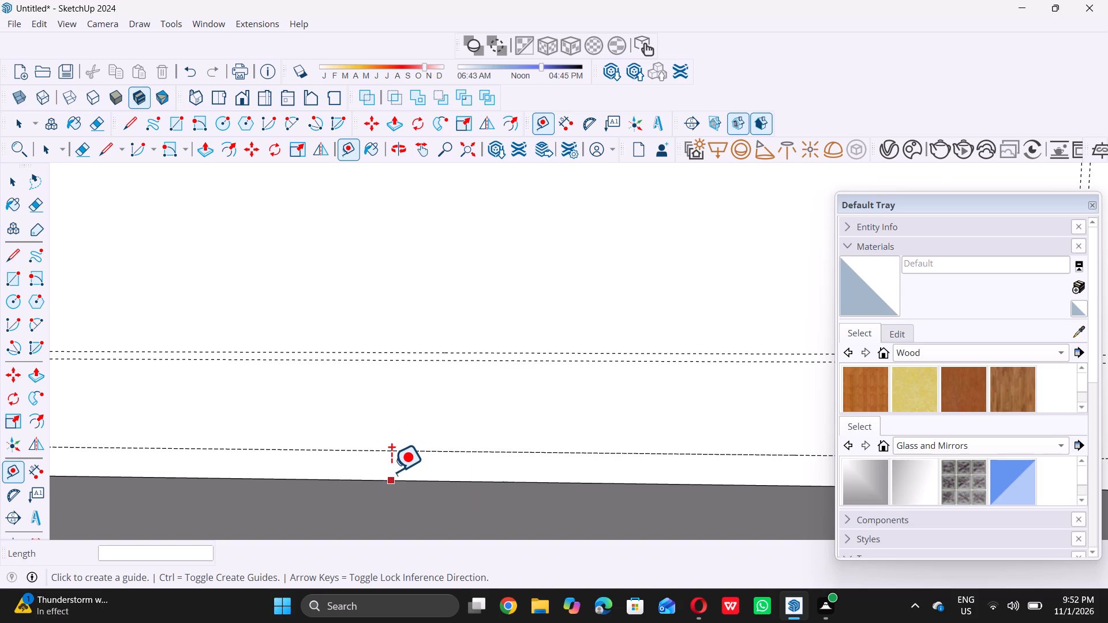
key(ctrl+z)
click(394, 449)
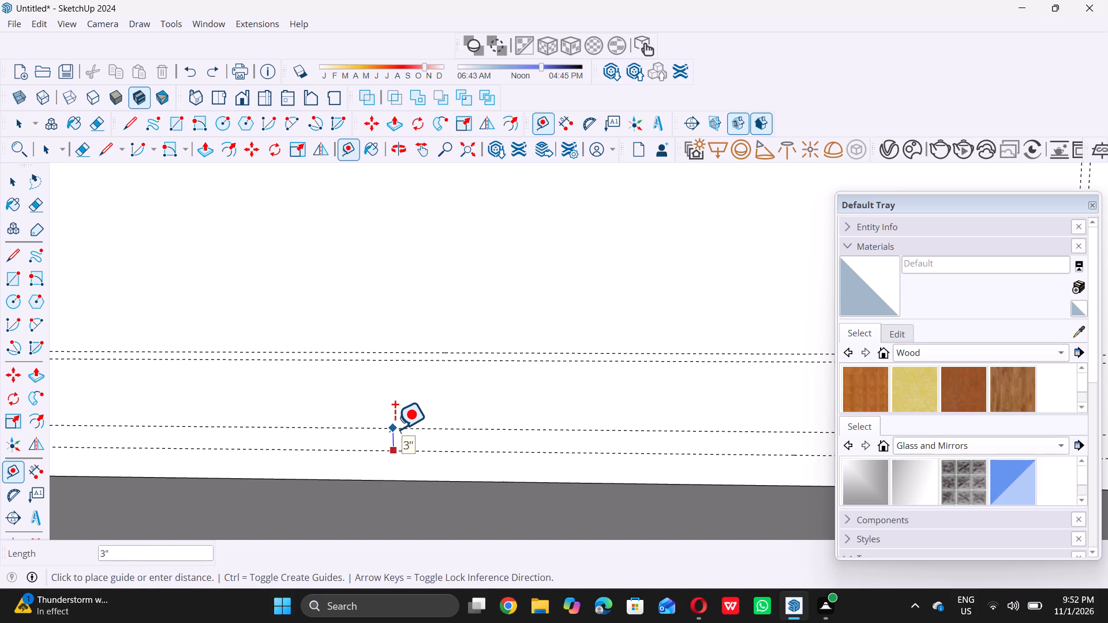
key(1)
key(shift+quotedbl)
key(Return)
key(space)
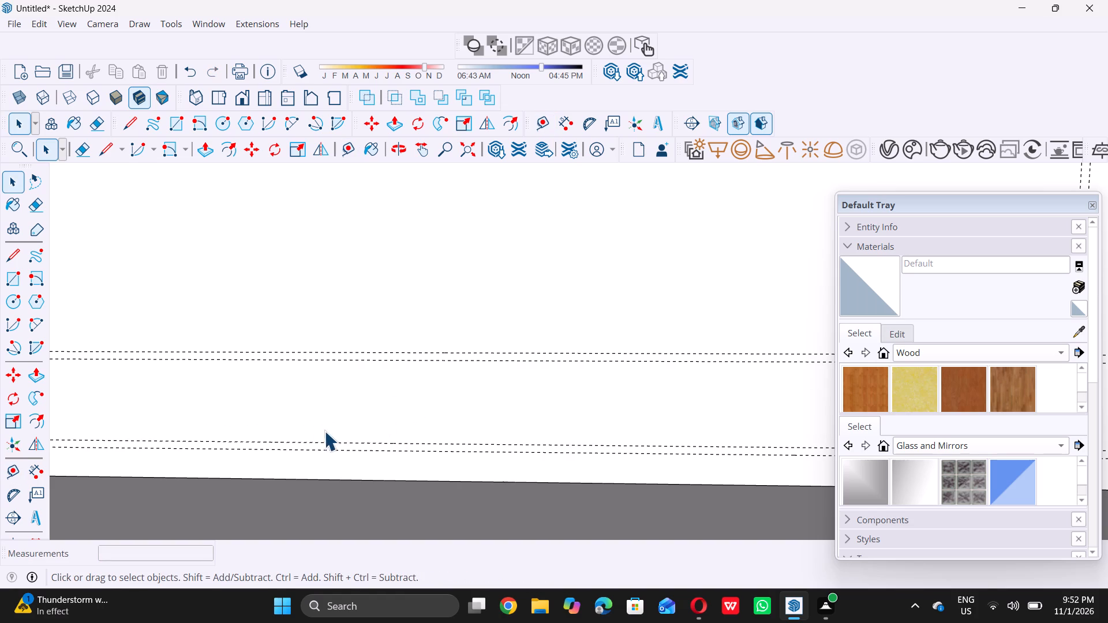
Place a vertical guide on the back wall 1' from its left-hand edge.
scroll(361, 419, down, 18)
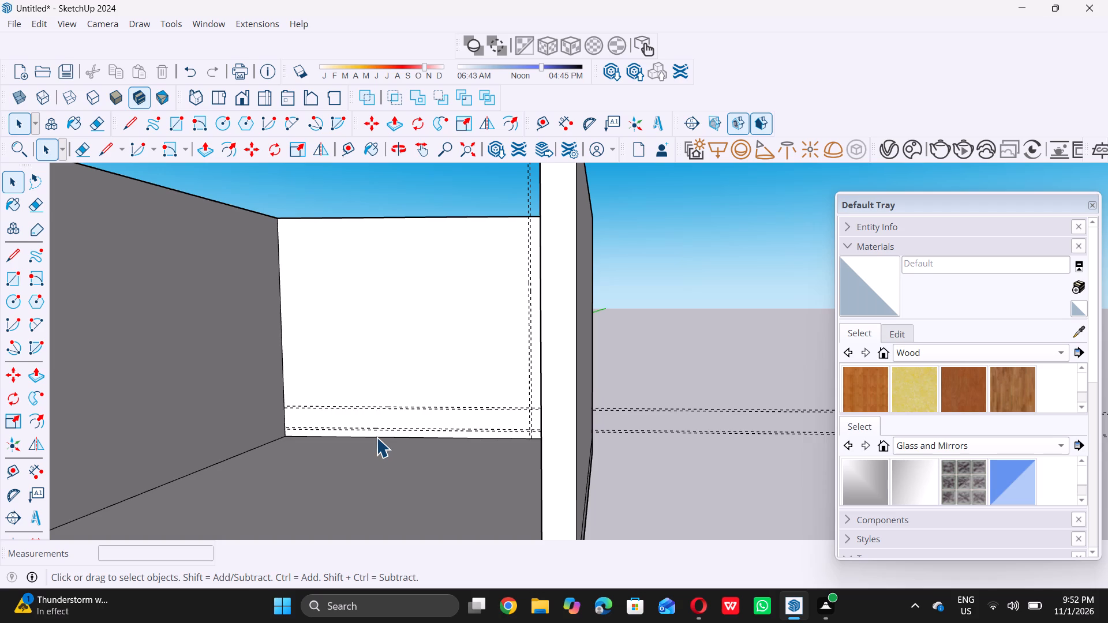
scroll(374, 442, up, 1)
middle_drag(373, 442, 515, 435)
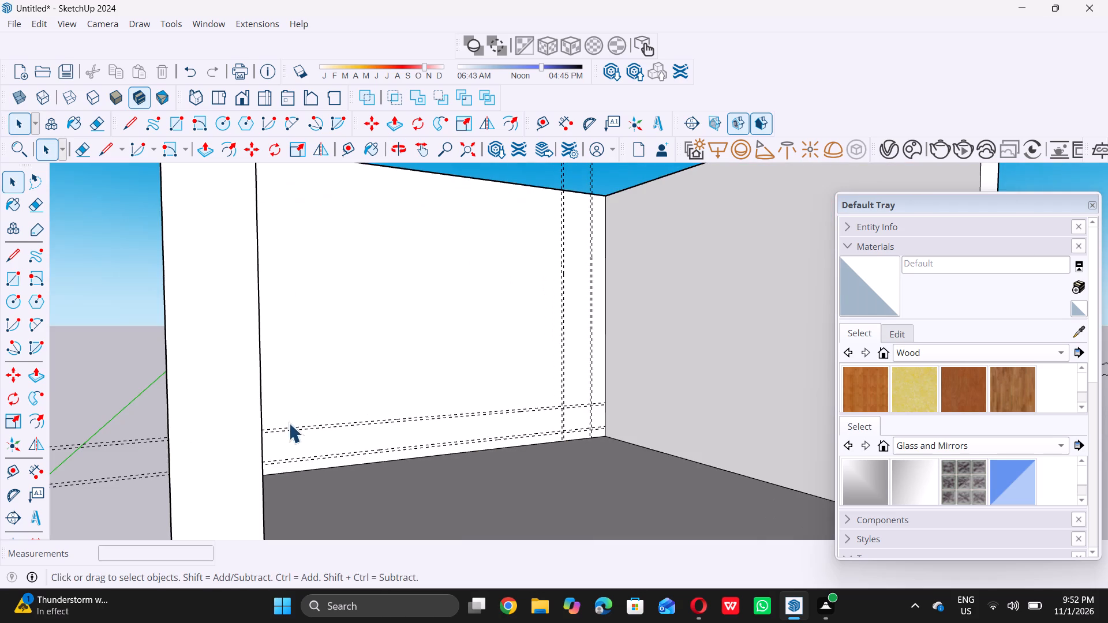
middle_drag(365, 370, 263, 356)
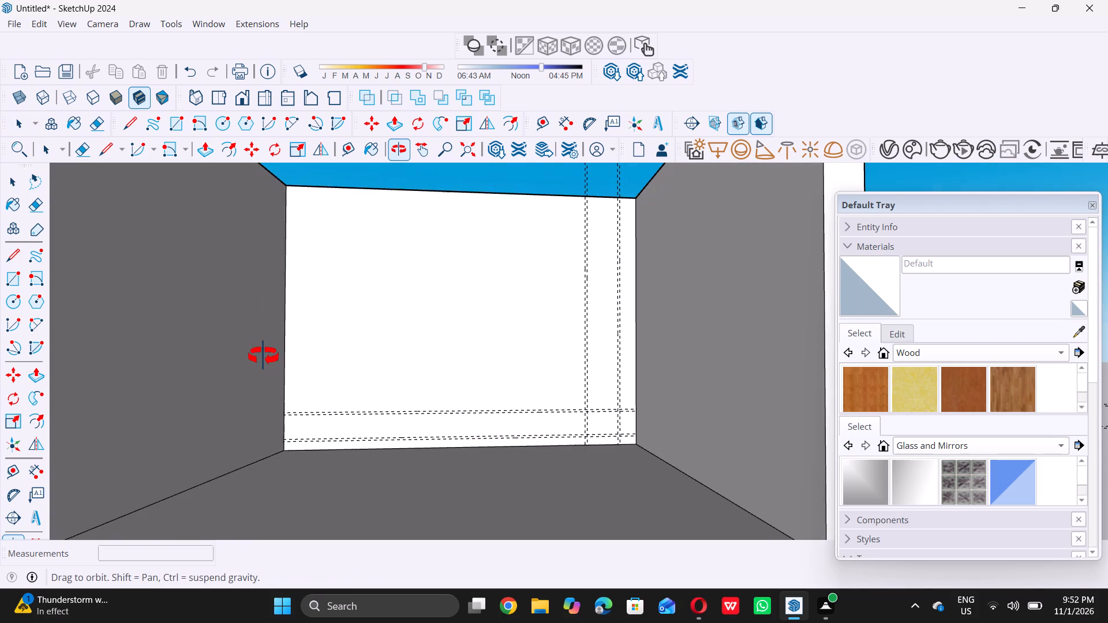
middle_drag(263, 356, 265, 358)
scroll(277, 335, up, 2)
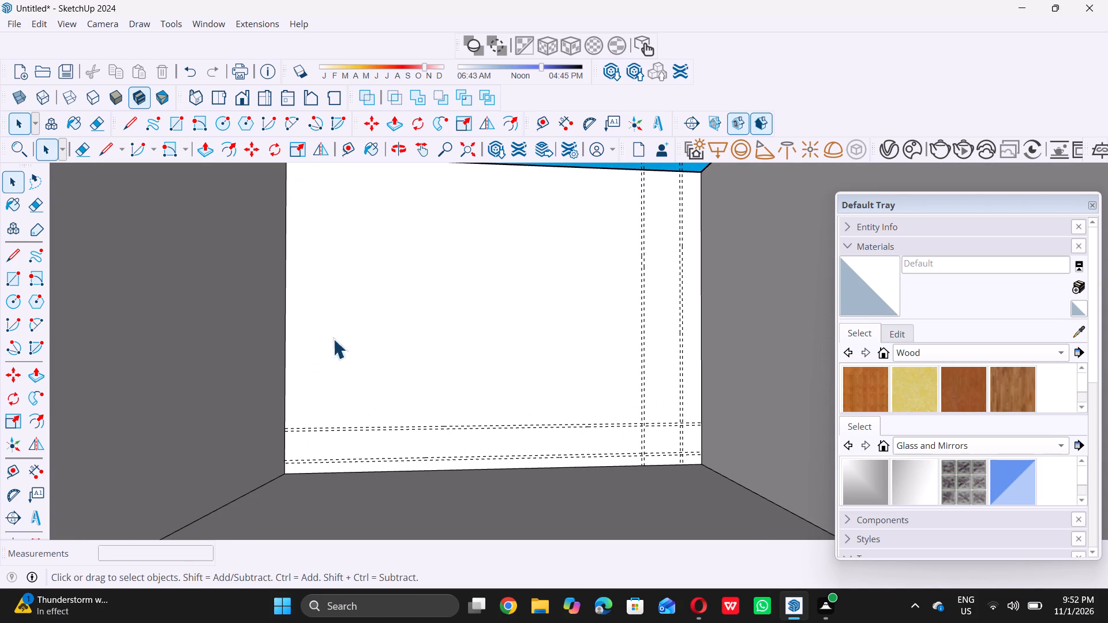
scroll(347, 334, down, 2)
key(t)
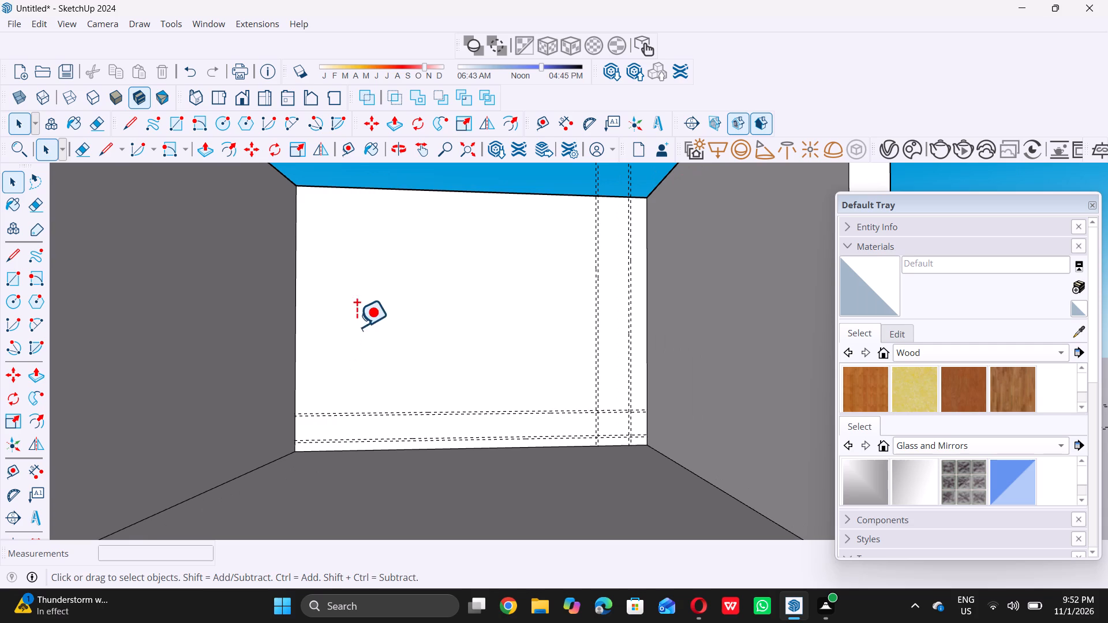
click(295, 311)
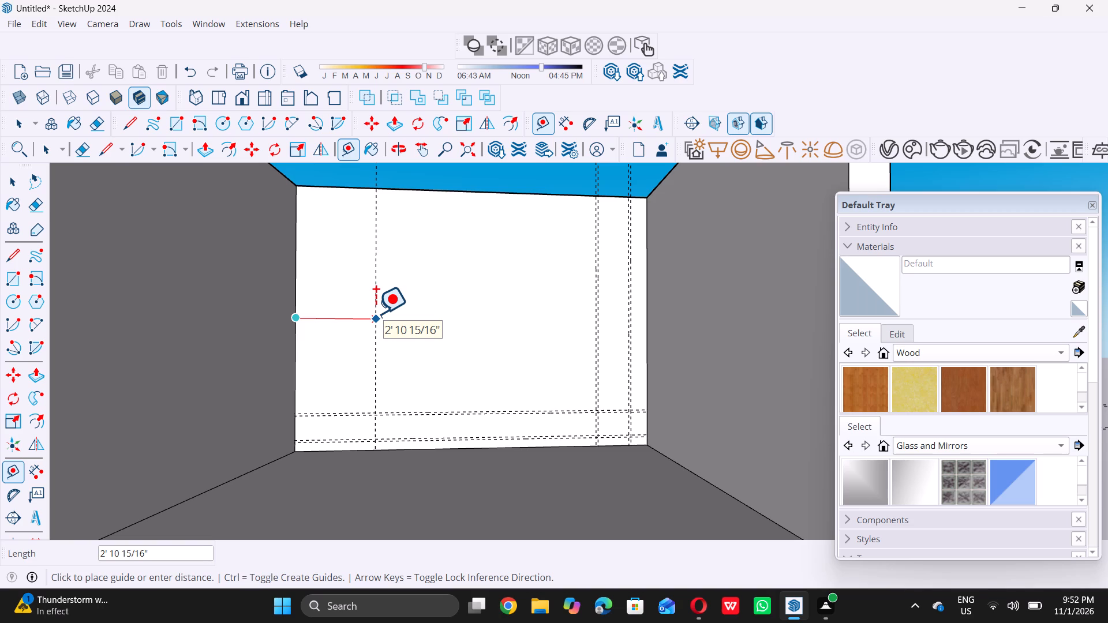
key(1)
key(apostrophe)
key(Return)
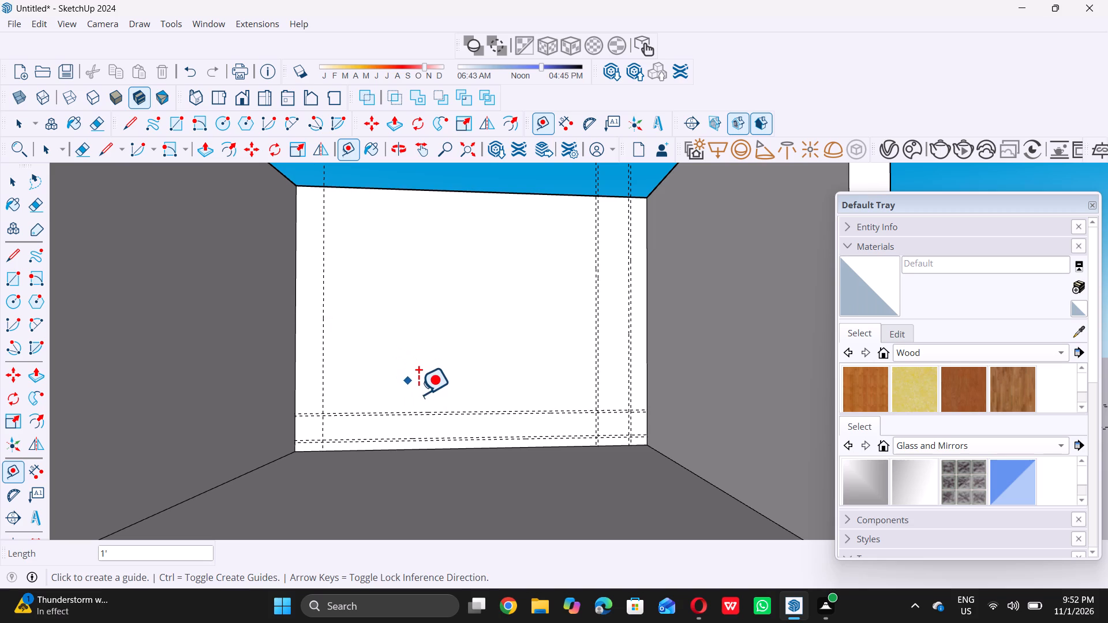
Place a horizontal guide 6' above the top line of the upper 1" guide pair on the back wall.
scroll(418, 395, up, 11)
scroll(420, 410, up, 10)
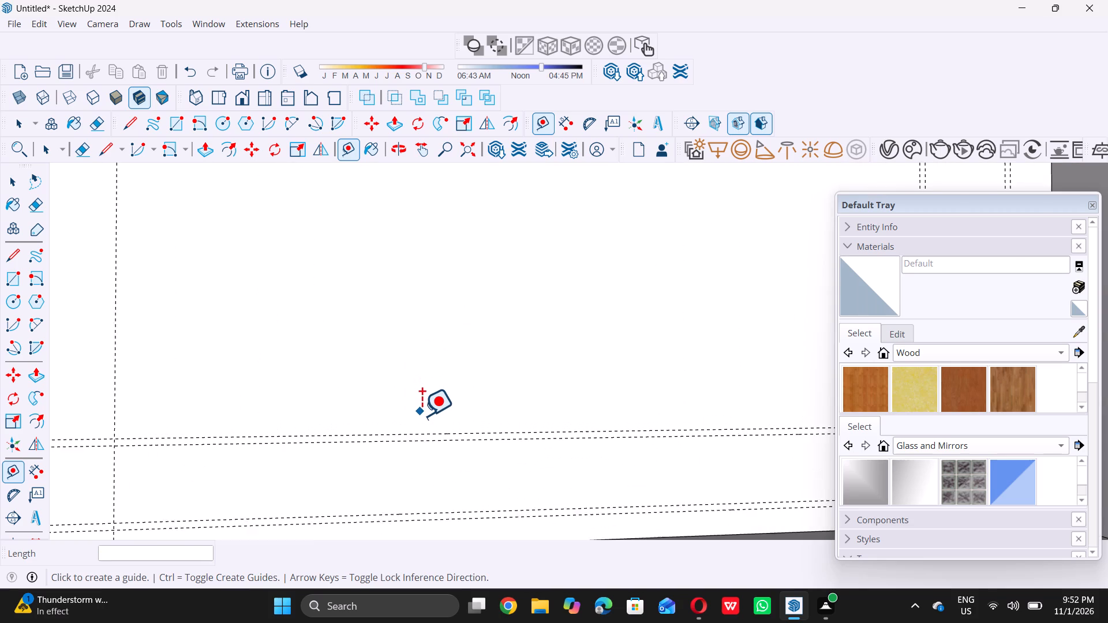
click(429, 436)
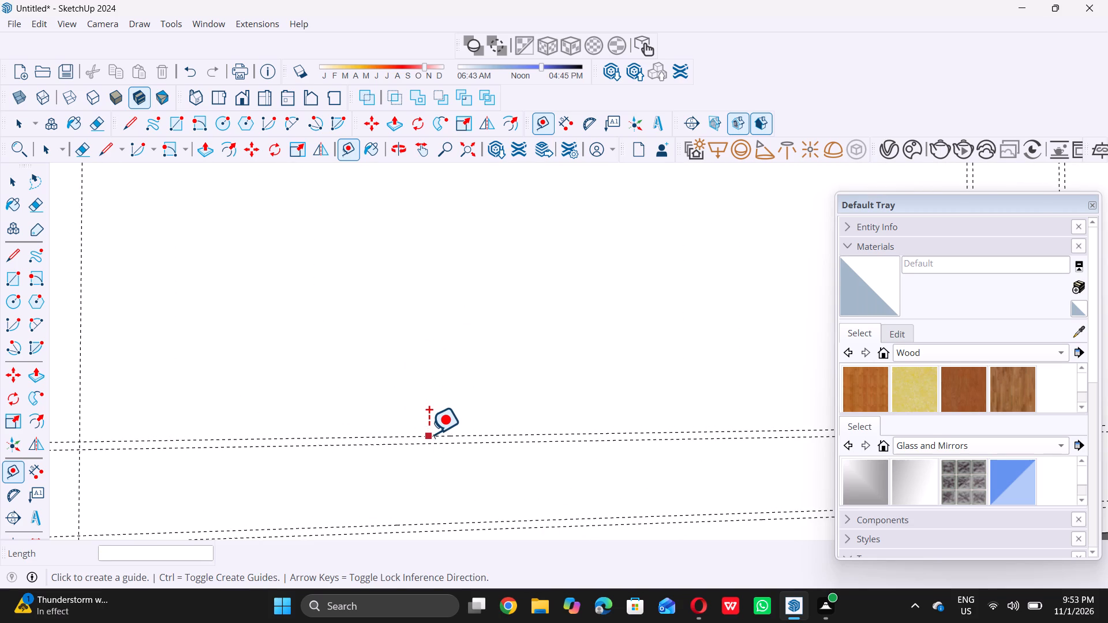
scroll(431, 343, down, 3)
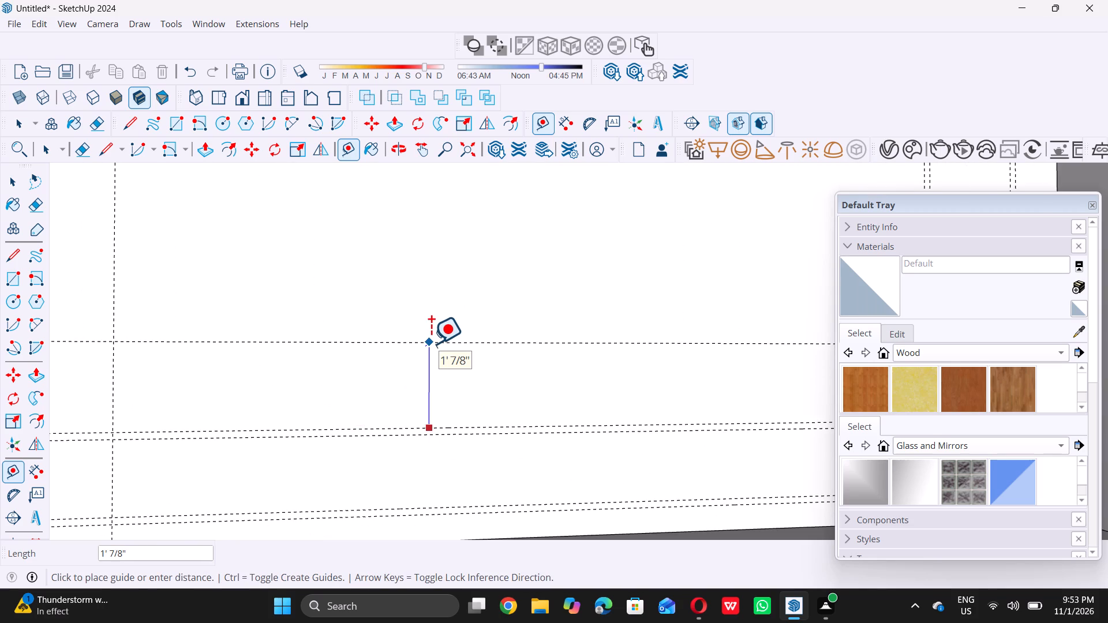
scroll(431, 343, down, 7)
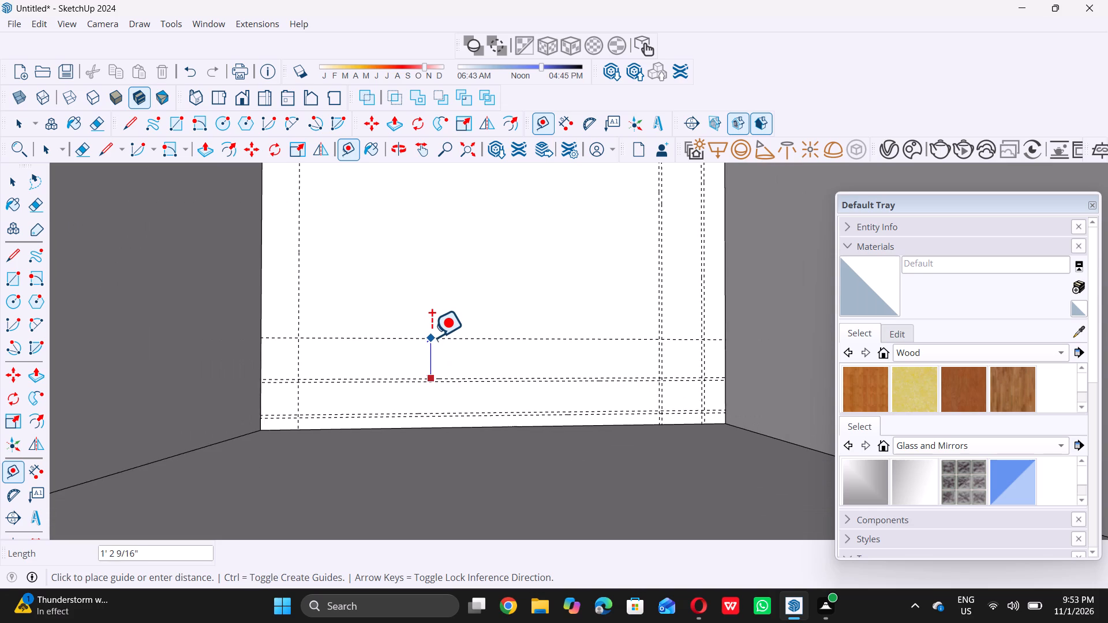
scroll(432, 336, down, 3)
scroll(428, 267, down, 6)
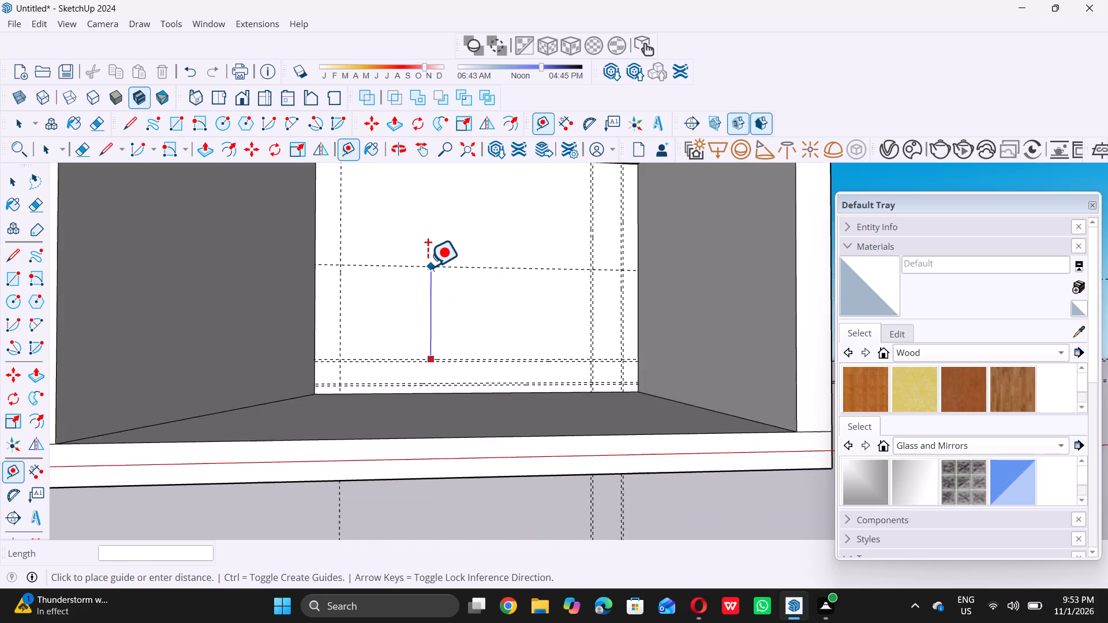
scroll(428, 267, down, 1)
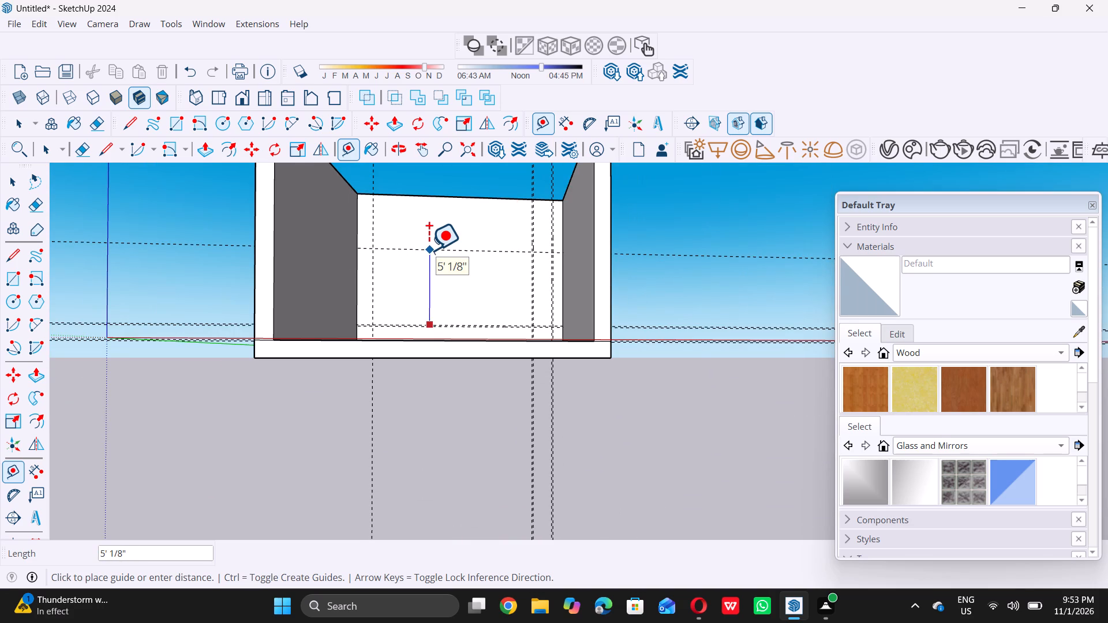
key(6)
key(apostrophe)
key(Return)
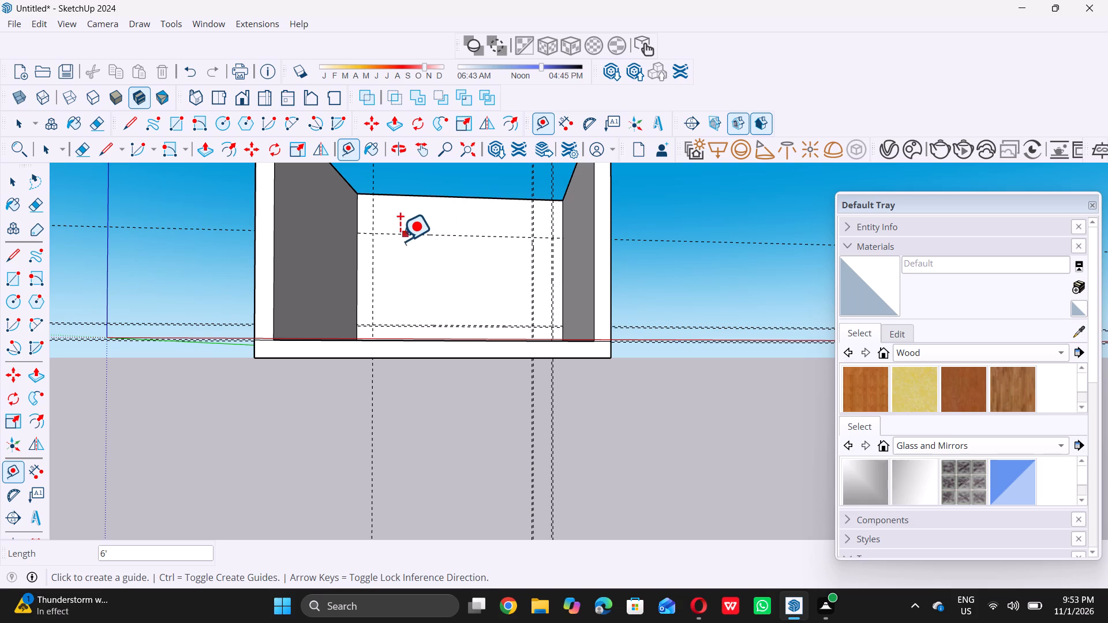
Place another horizontal guide 1' above the 6' guide on the back wall.
scroll(396, 230, up, 10)
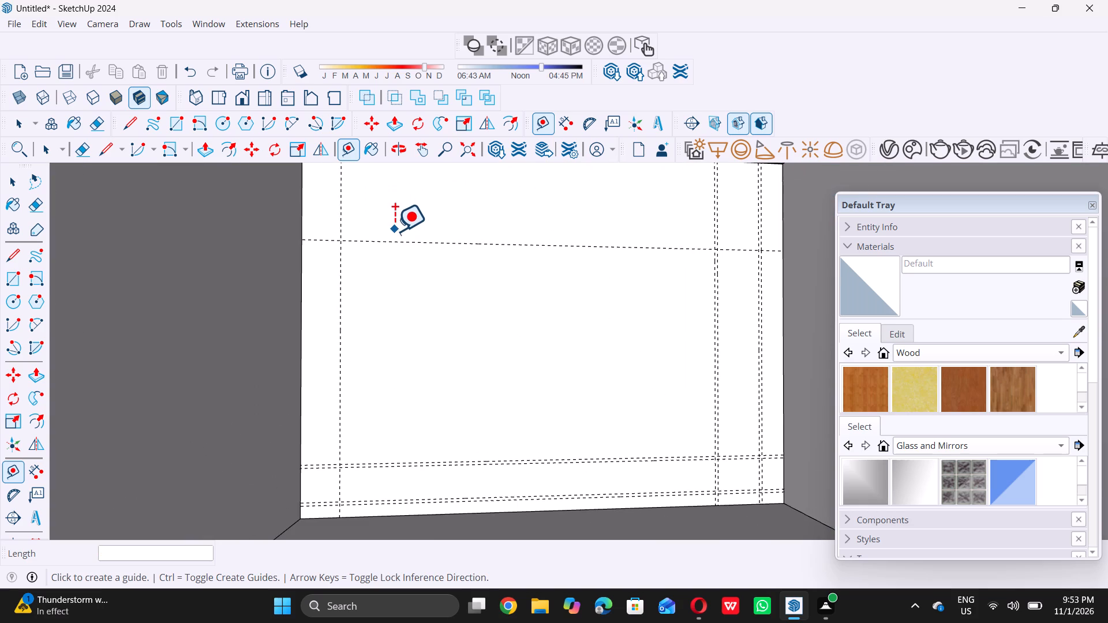
click(394, 239)
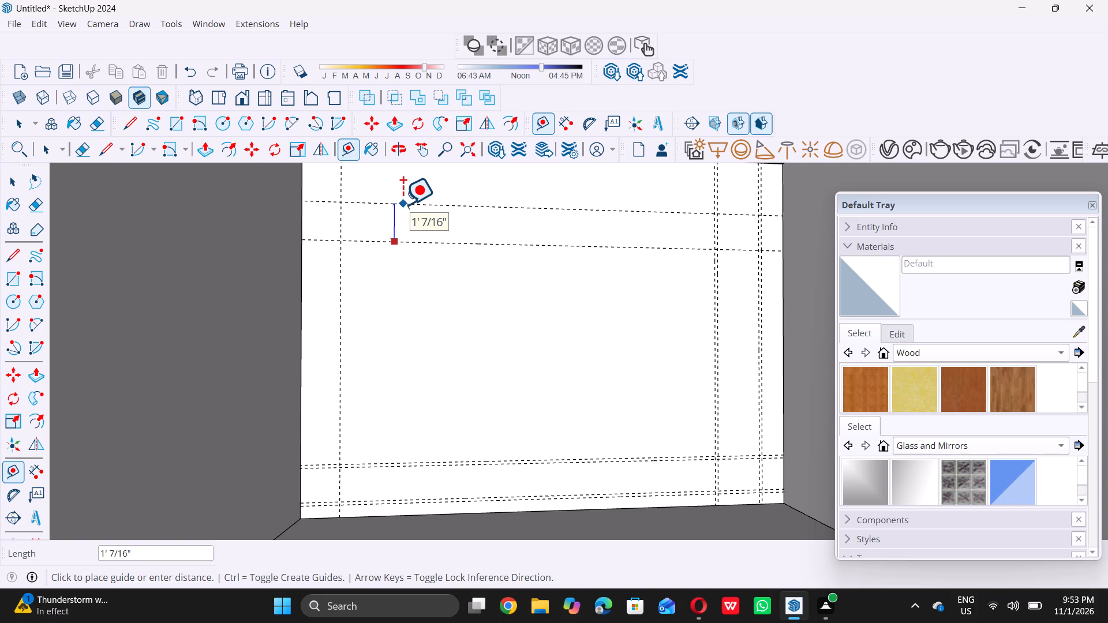
key(1)
key(apostrophe)
key(Return)
key(space)
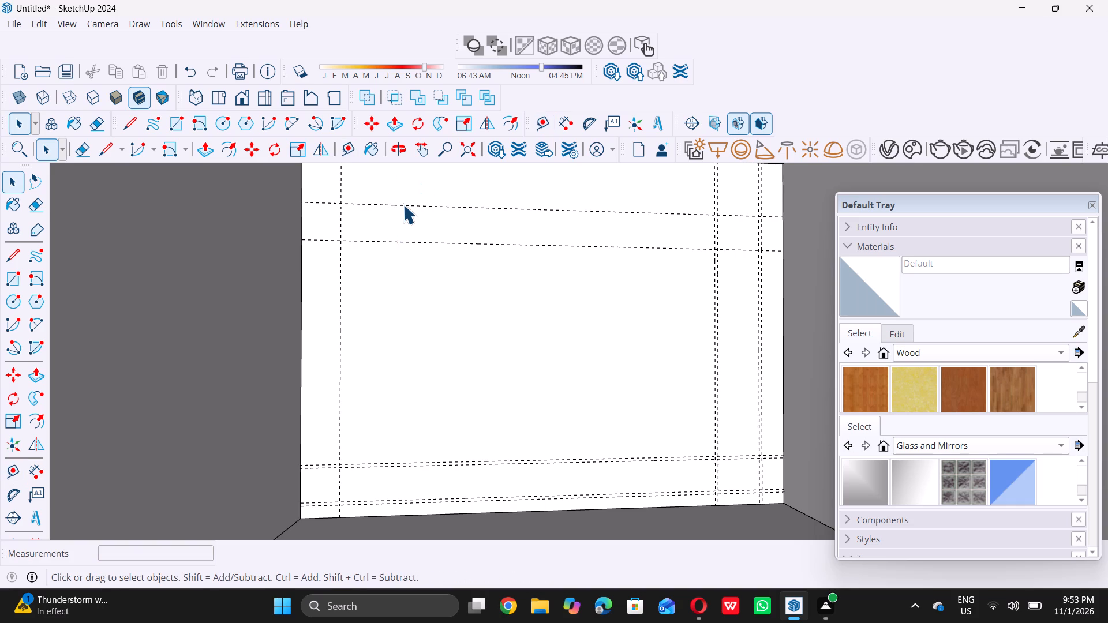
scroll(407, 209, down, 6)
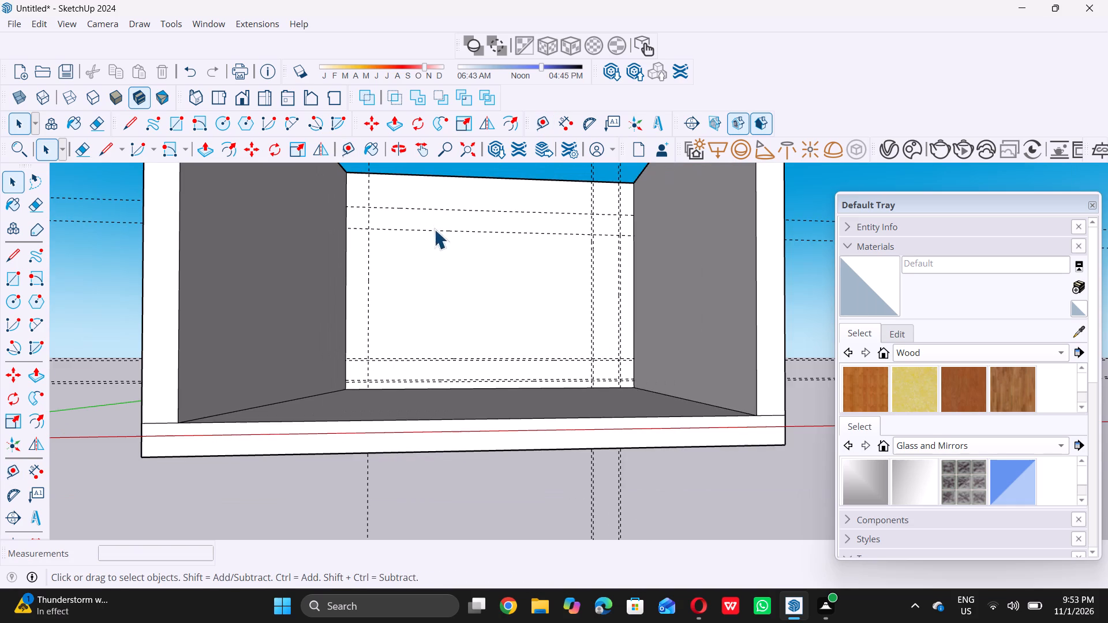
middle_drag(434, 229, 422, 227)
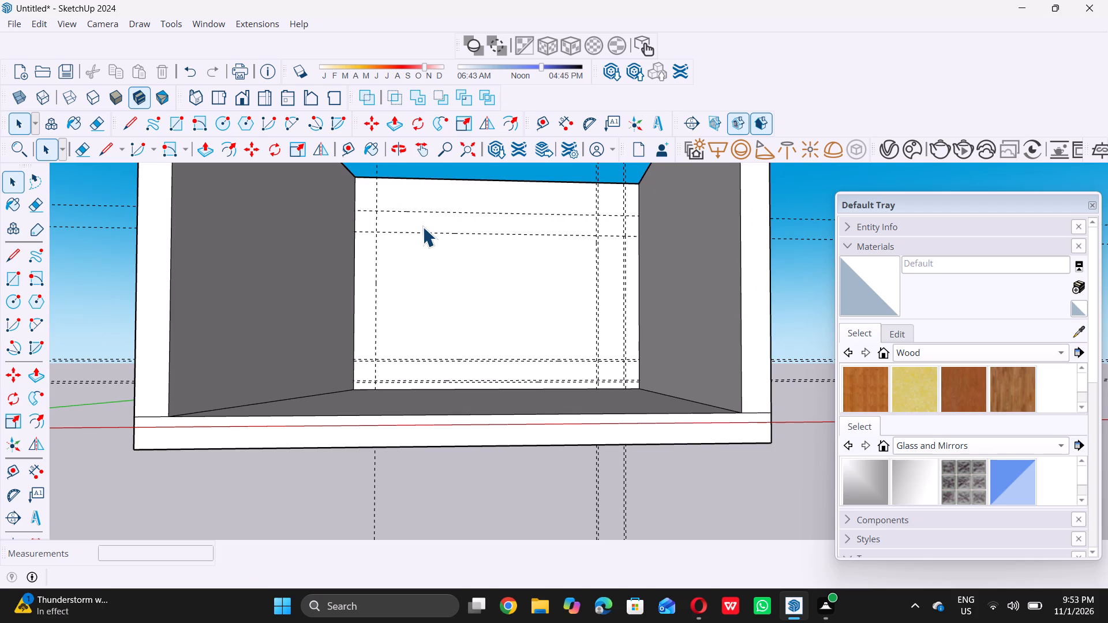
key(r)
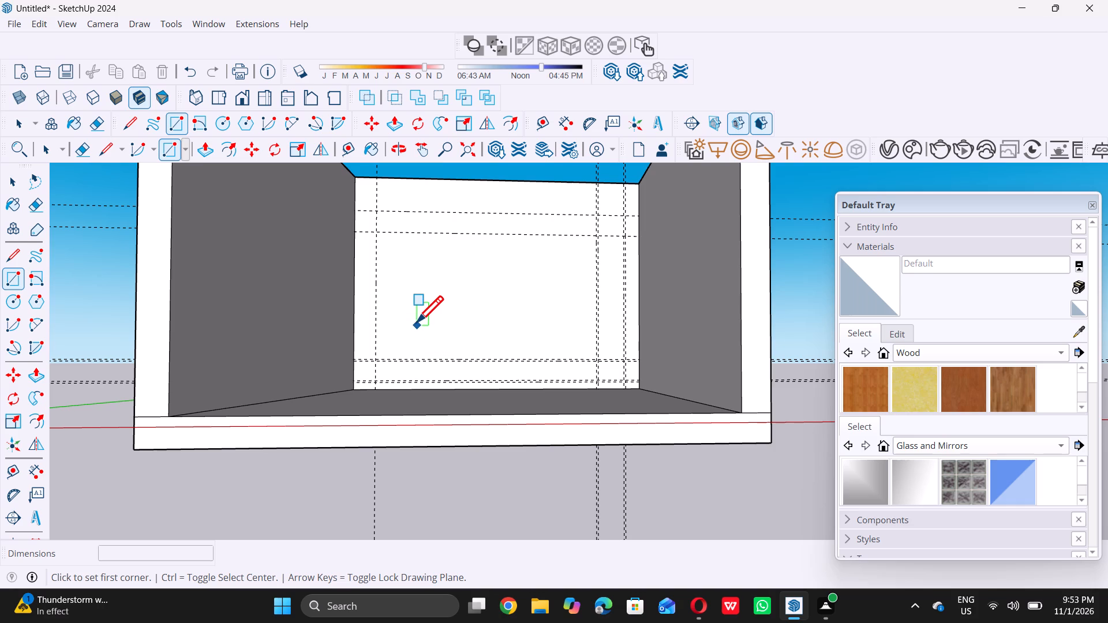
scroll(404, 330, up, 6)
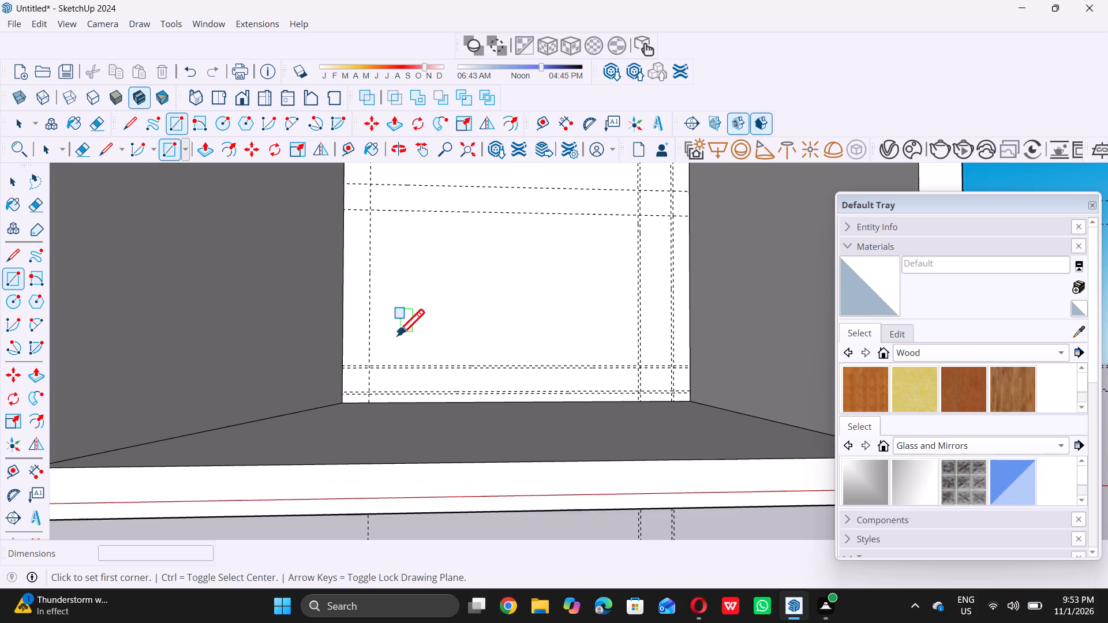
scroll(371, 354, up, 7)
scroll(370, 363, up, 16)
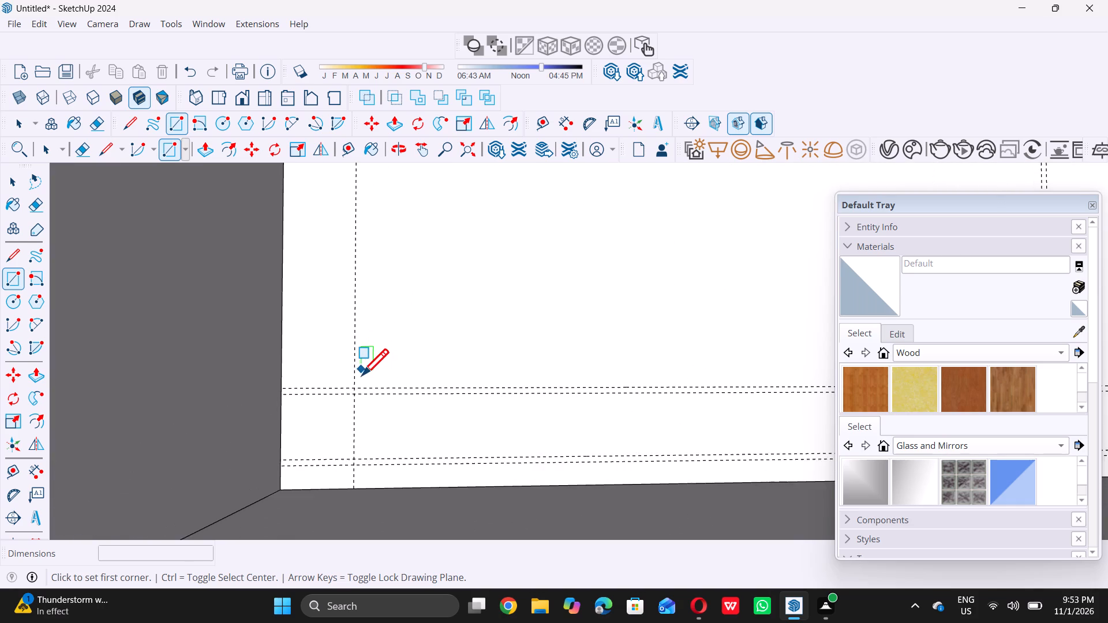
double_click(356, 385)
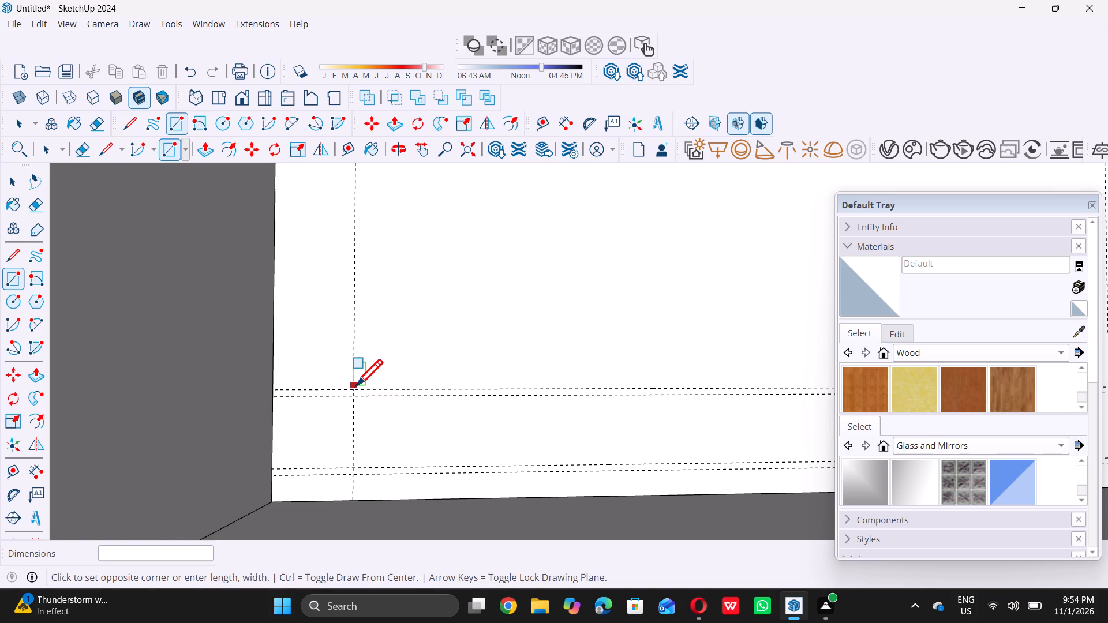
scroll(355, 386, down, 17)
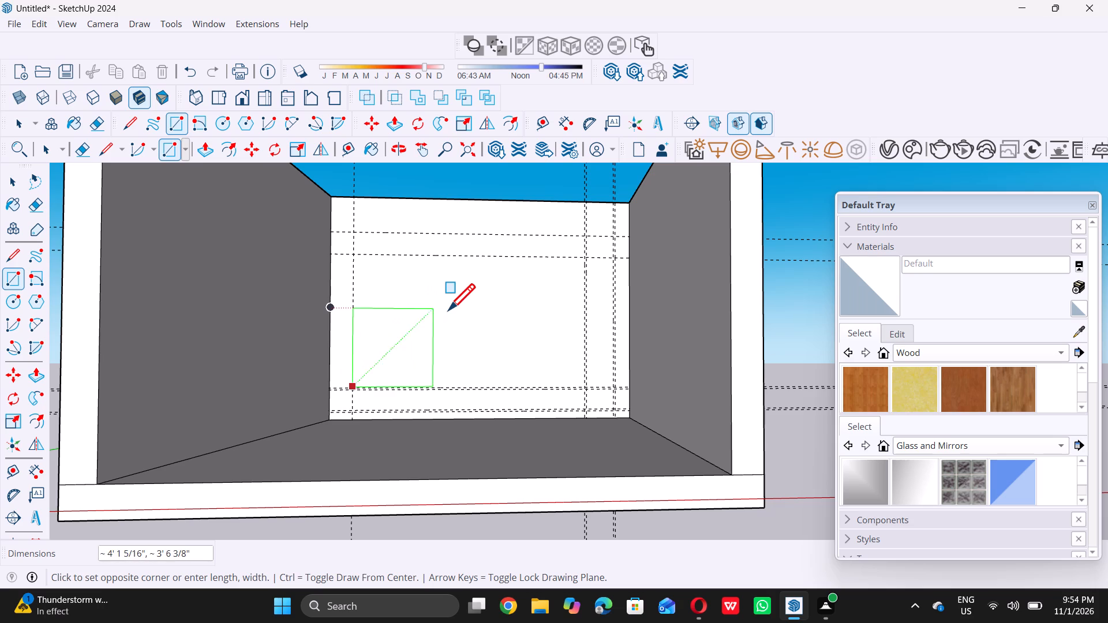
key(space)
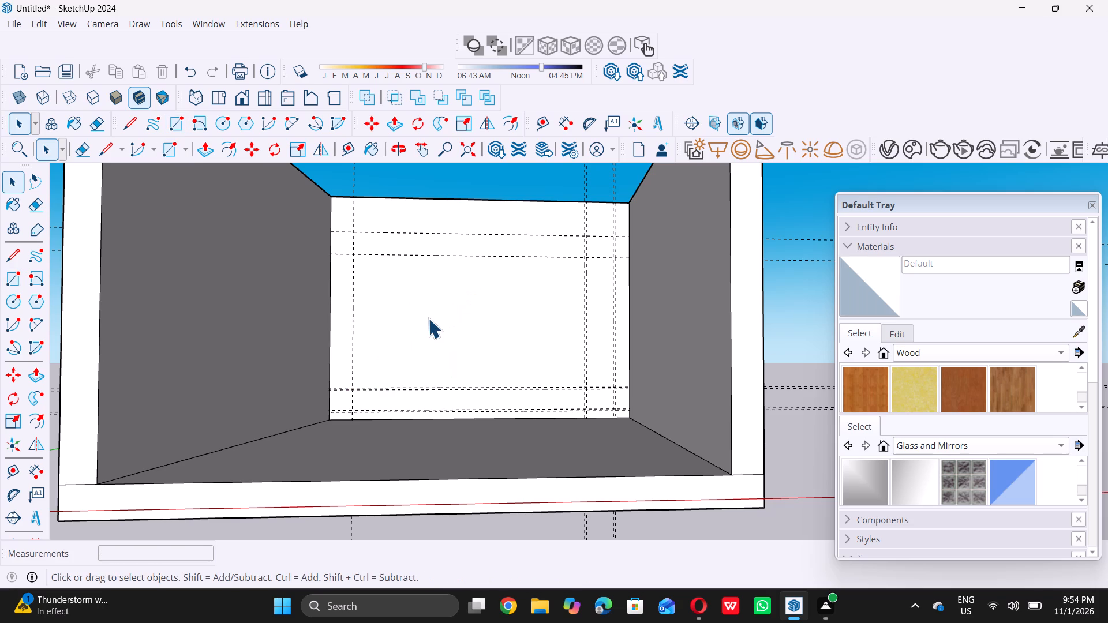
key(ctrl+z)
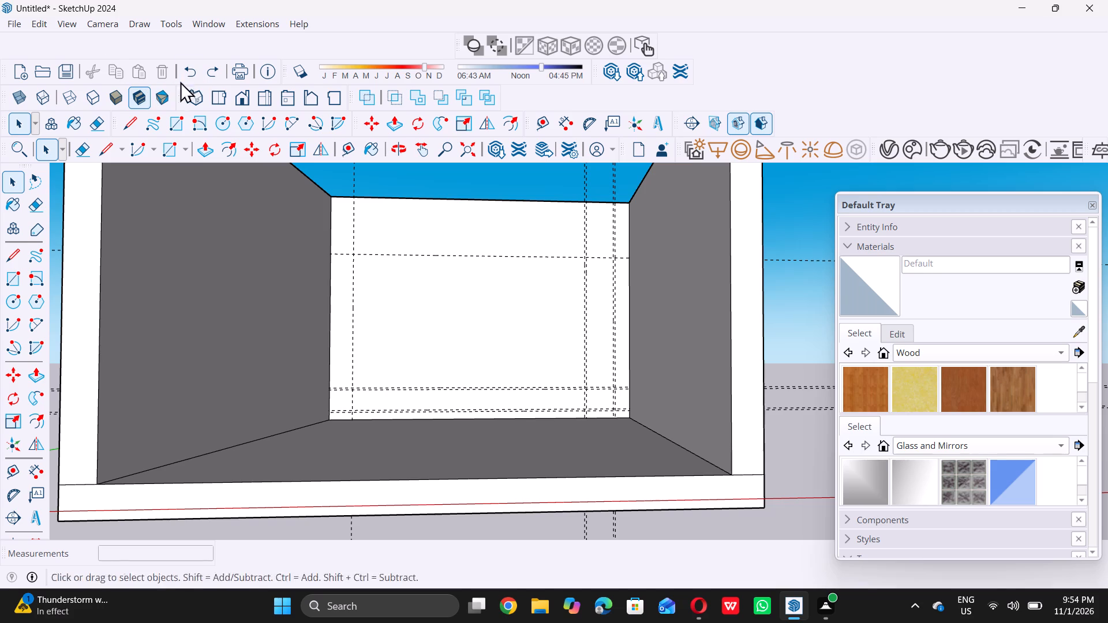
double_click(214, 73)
Erase the vertical guide 1' from the back wall's left-hand edge.
scroll(356, 288, up, 4)
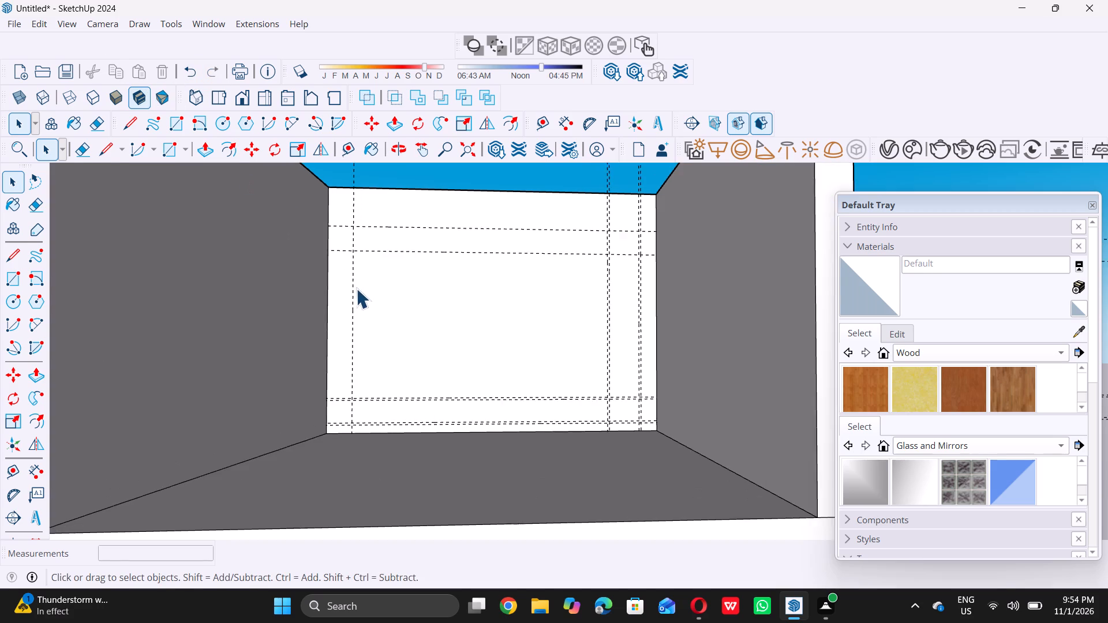
scroll(356, 288, up, 1)
key(e)
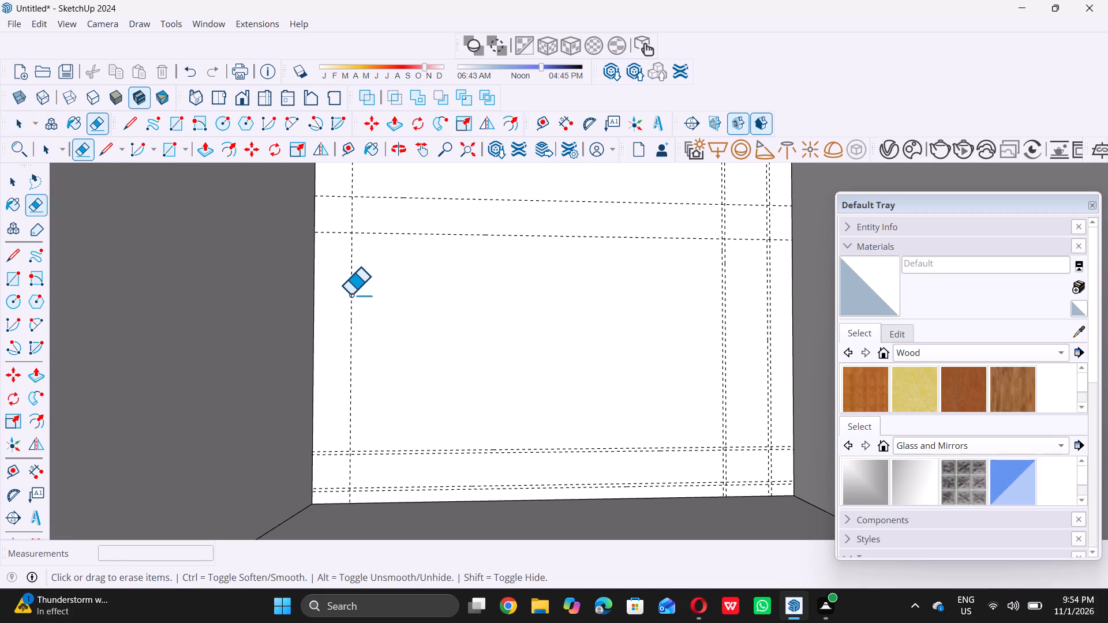
click(350, 294)
key(space)
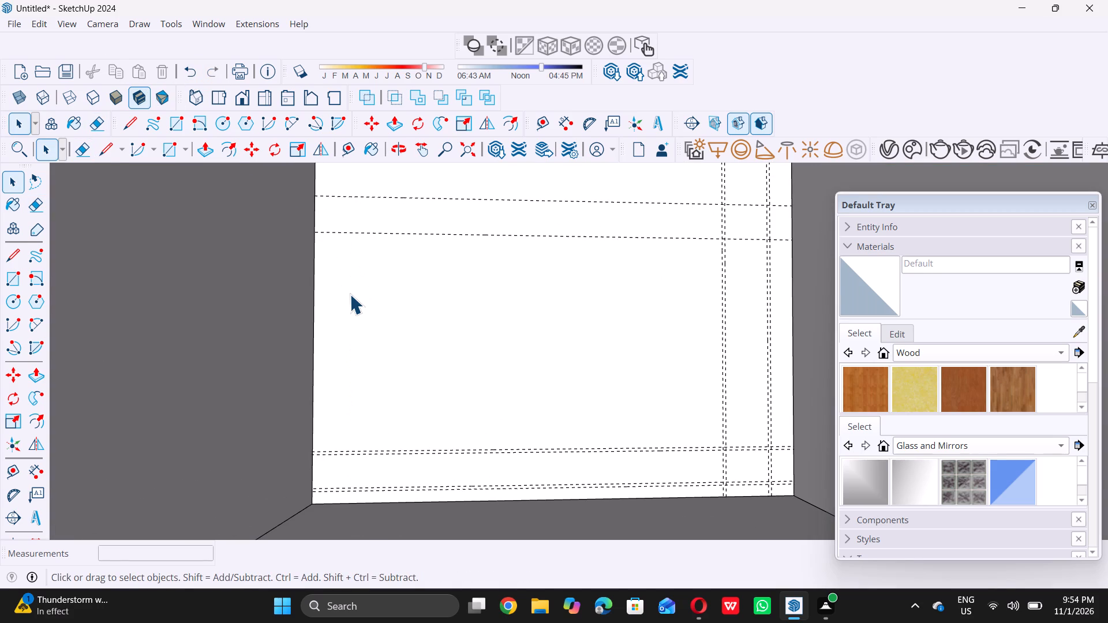
Place a vertical guide on the back wall 9" from its left-hand edge.
key(t)
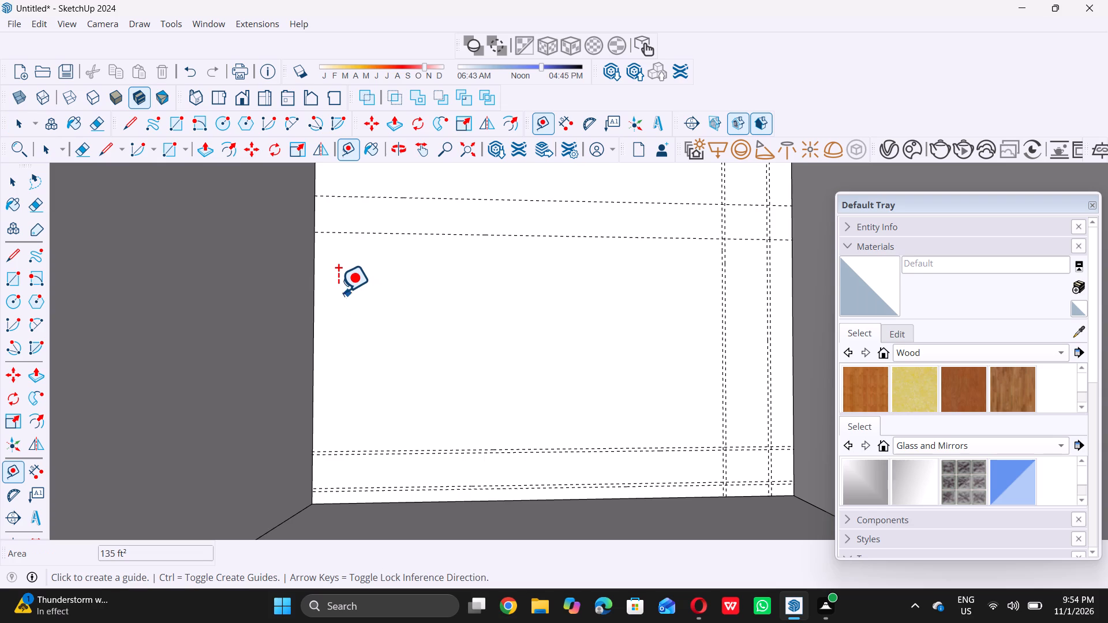
click(309, 260)
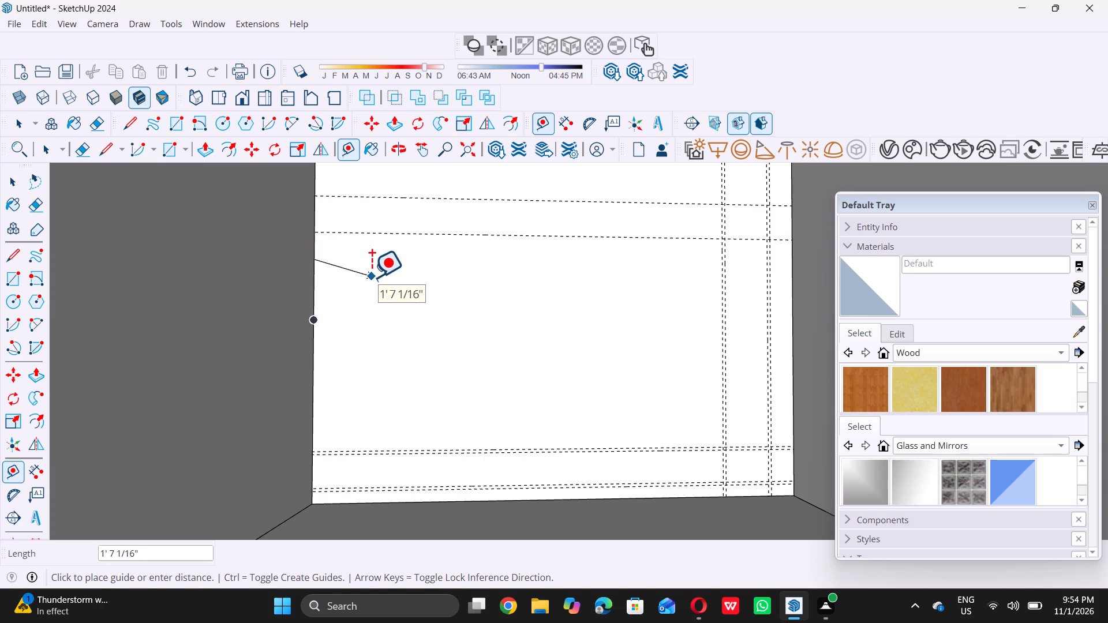
key(space)
key(t)
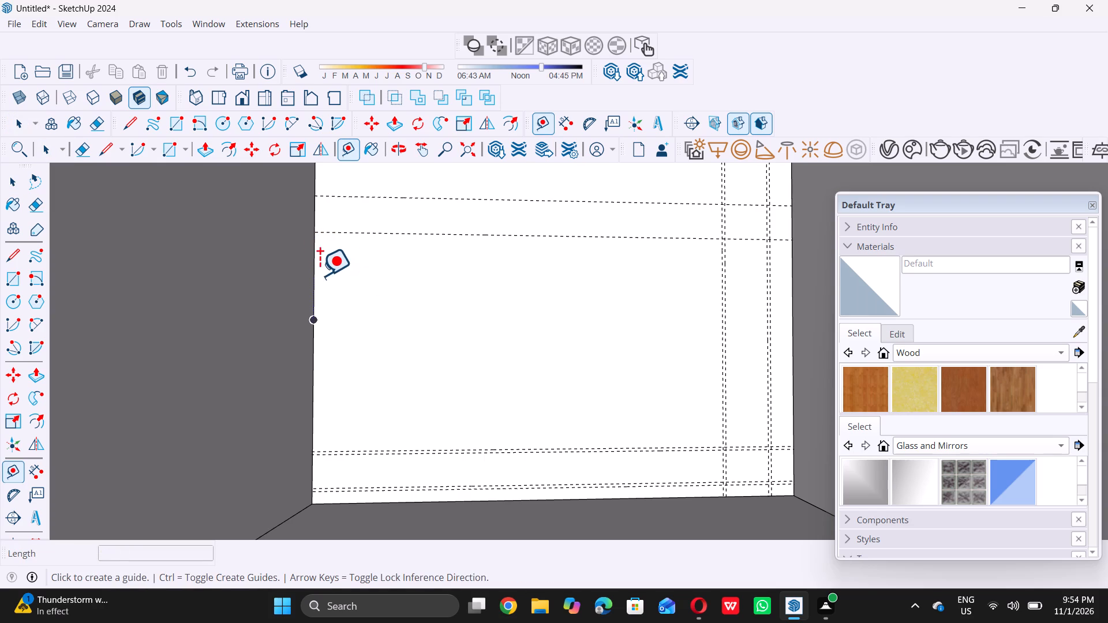
click(312, 260)
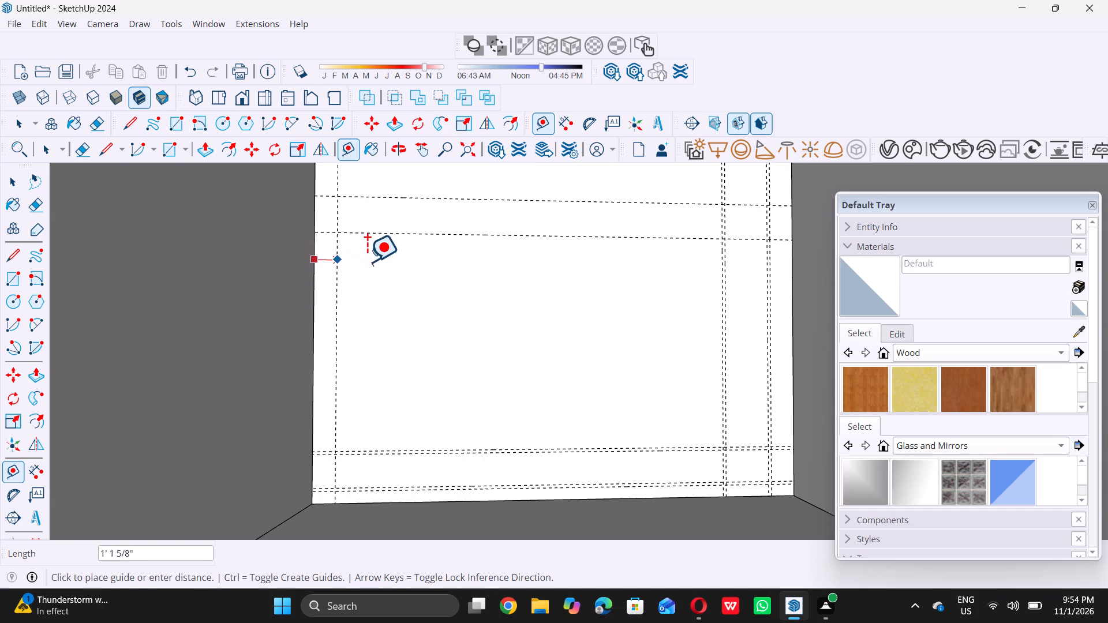
key(9)
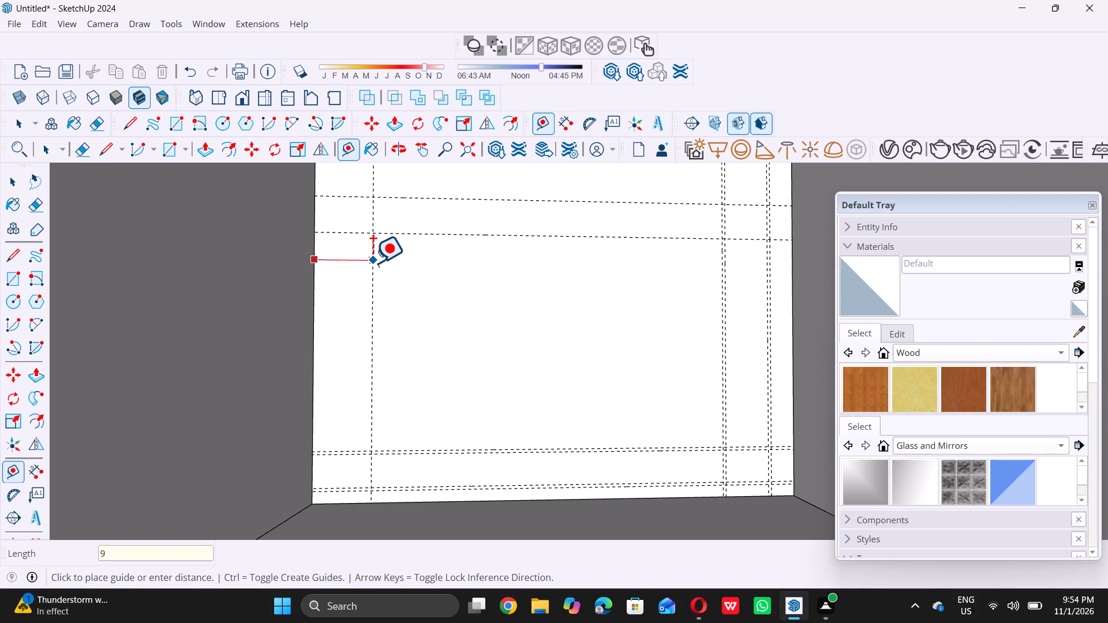
key(shift+quotedbl)
key(Return)
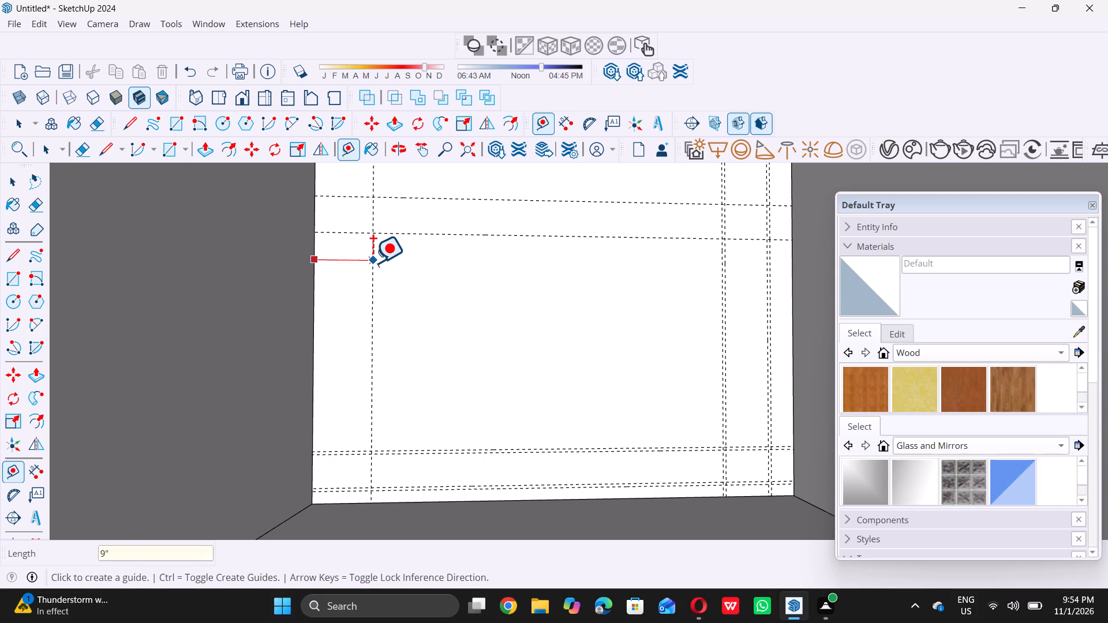
key(space)
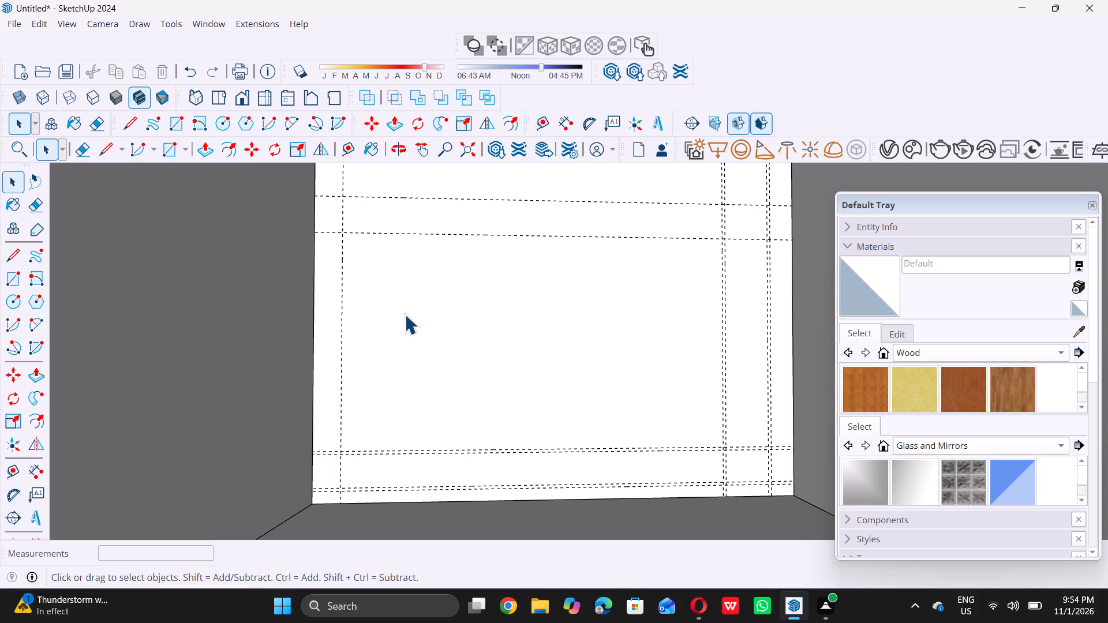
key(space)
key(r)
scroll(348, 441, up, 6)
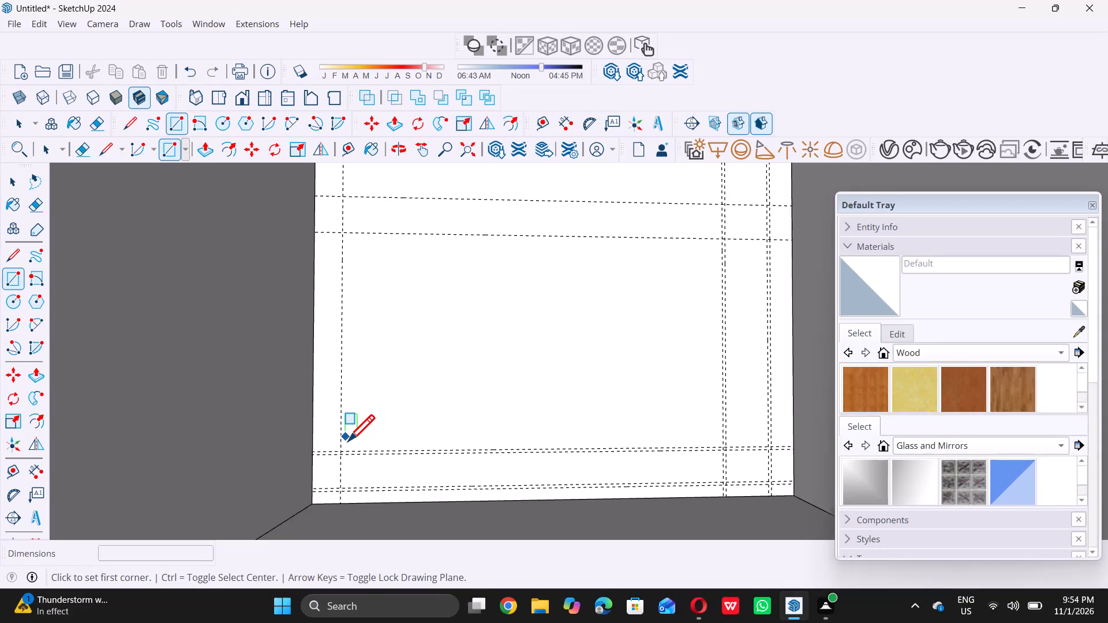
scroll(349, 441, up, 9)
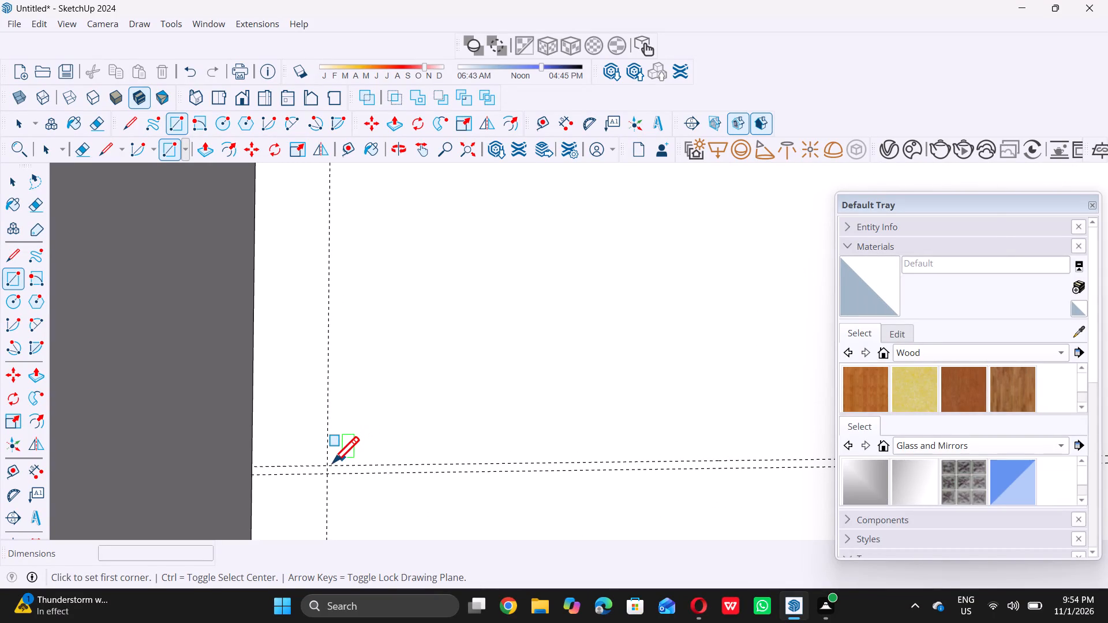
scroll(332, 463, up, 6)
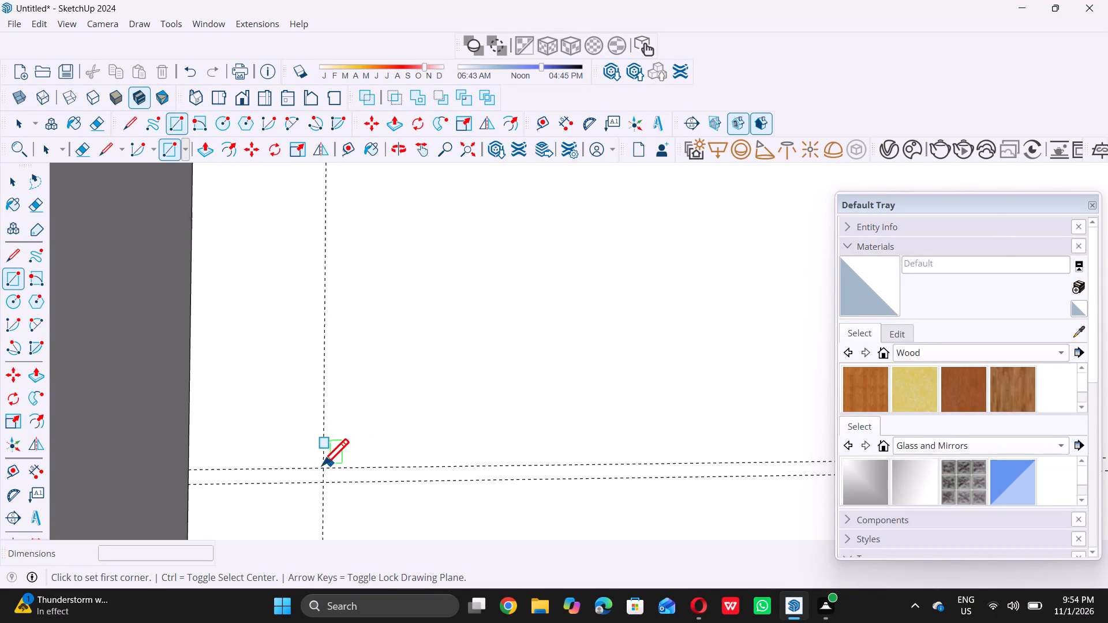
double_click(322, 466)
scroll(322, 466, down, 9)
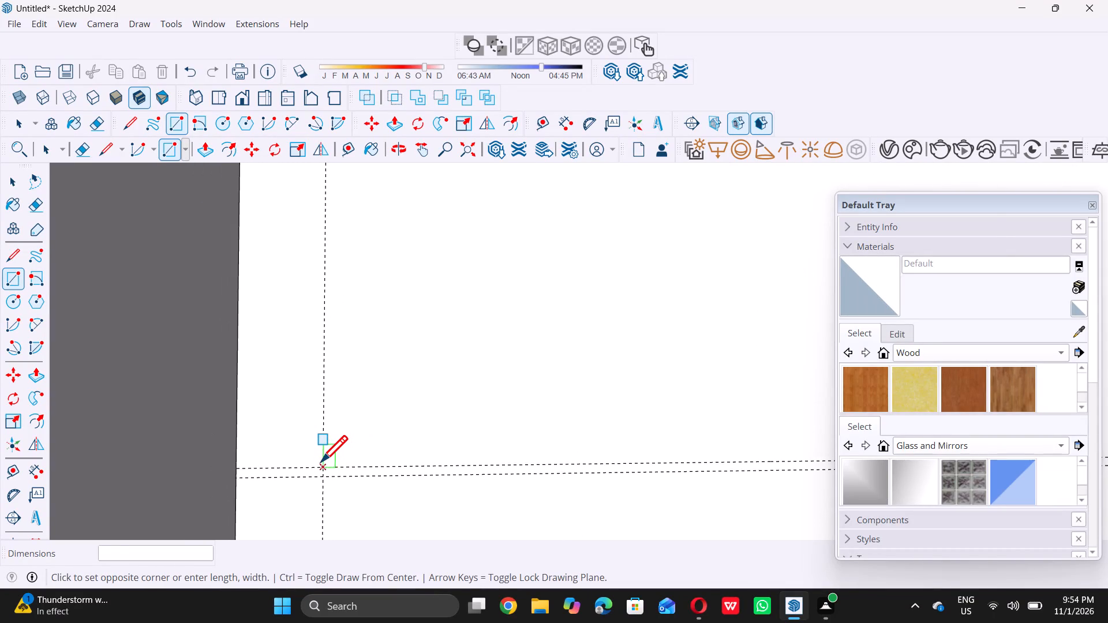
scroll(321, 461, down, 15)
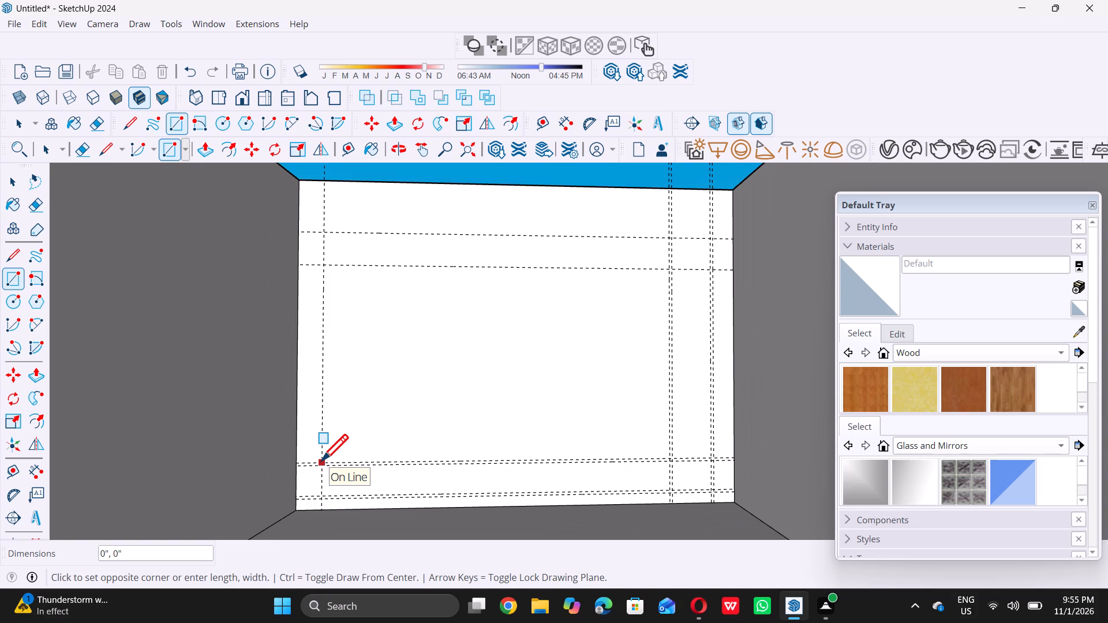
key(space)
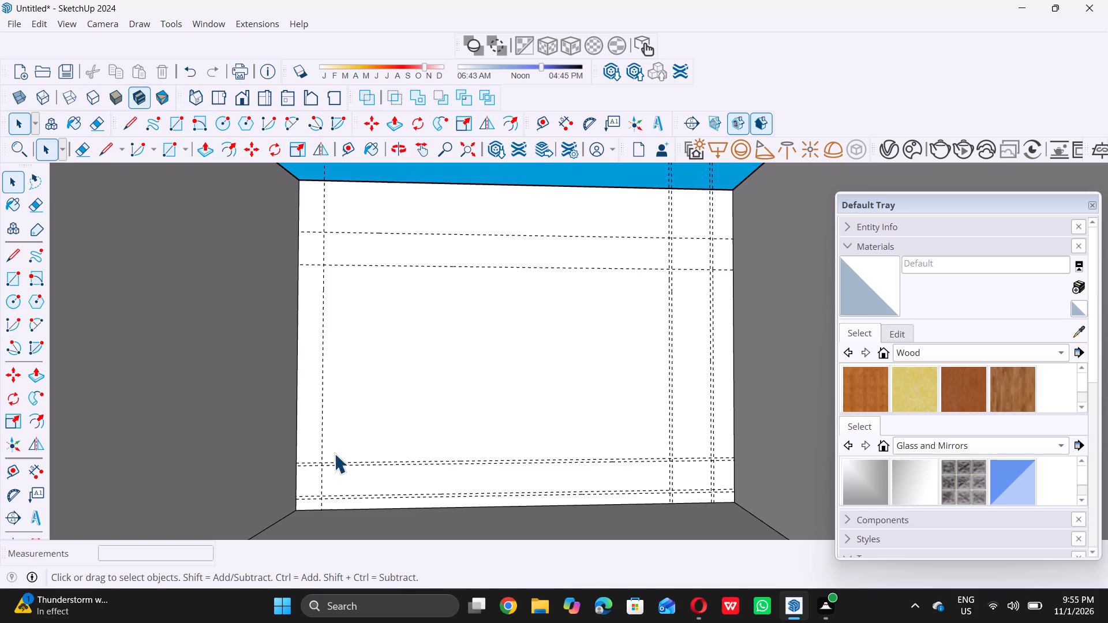
Place a vertical guide on the back wall 9" to the left of the left line of the inner vertical guide pair.
middle_drag(532, 400, 507, 392)
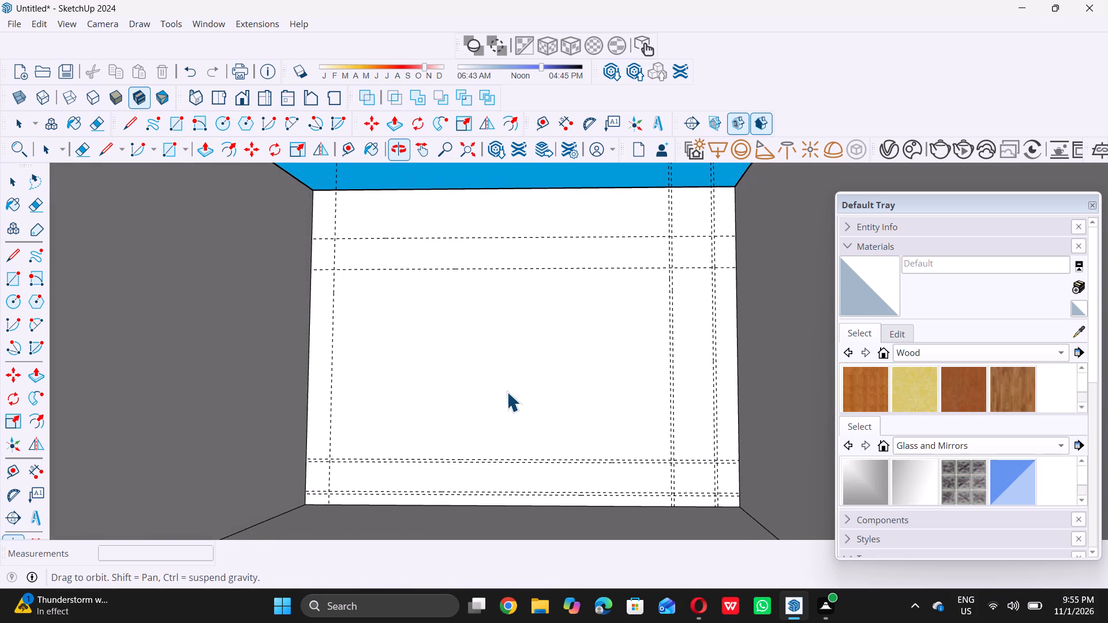
key(t)
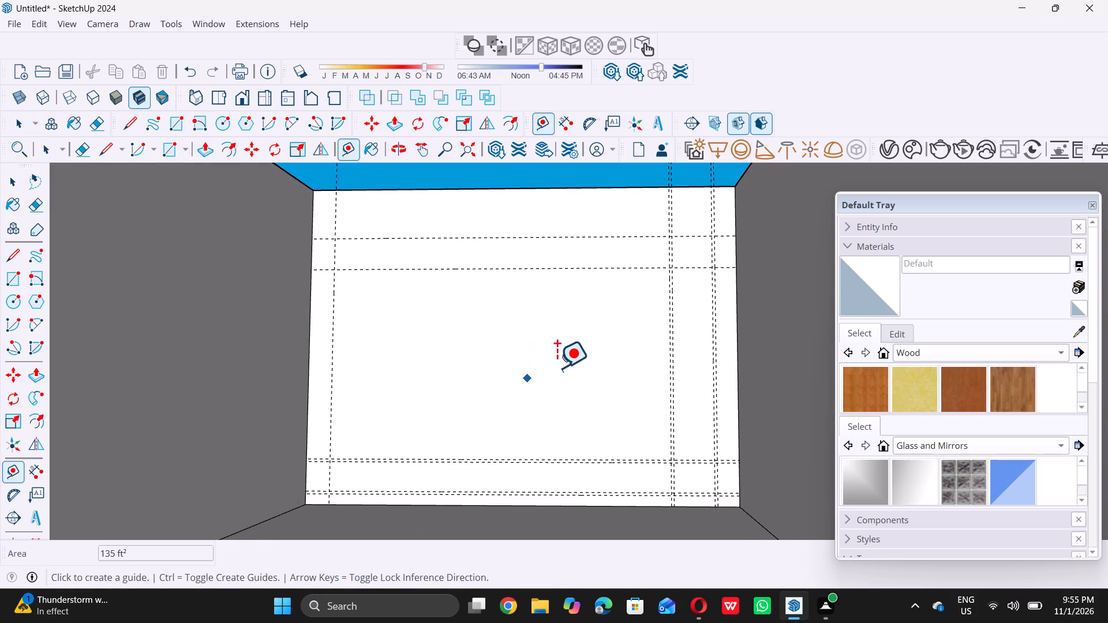
scroll(673, 339, up, 18)
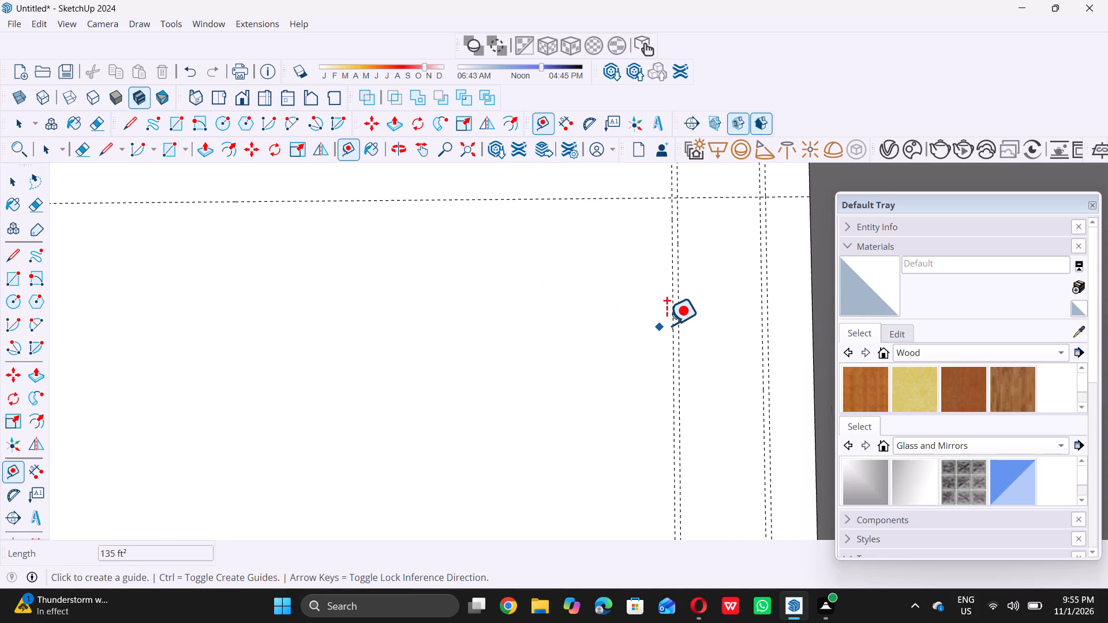
click(675, 317)
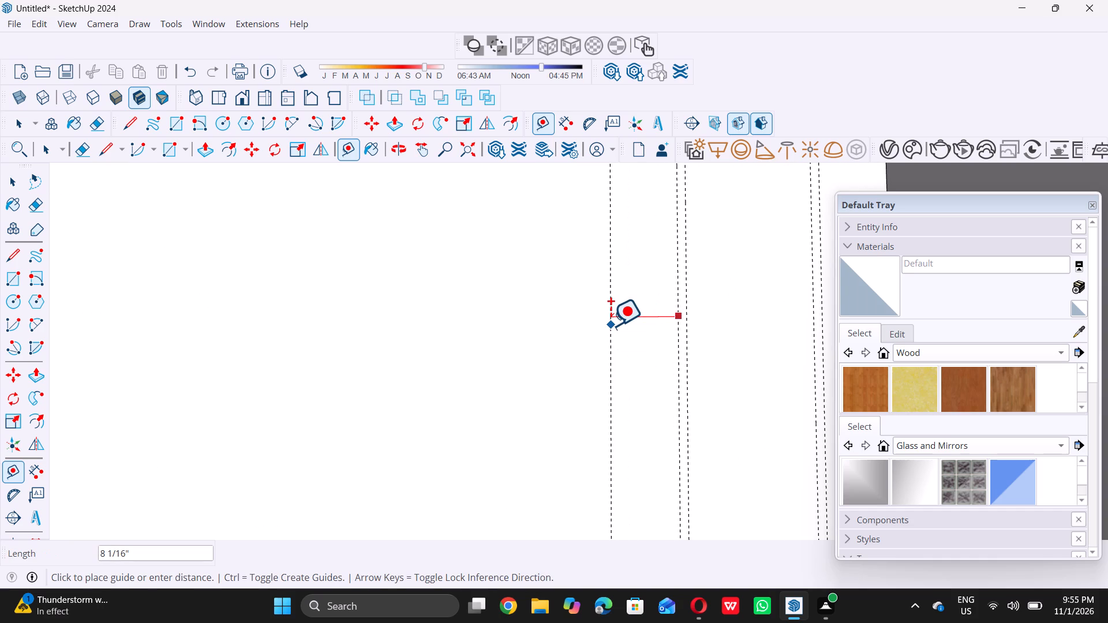
key(9)
key(shift+quotedbl)
key(Return)
key(space)
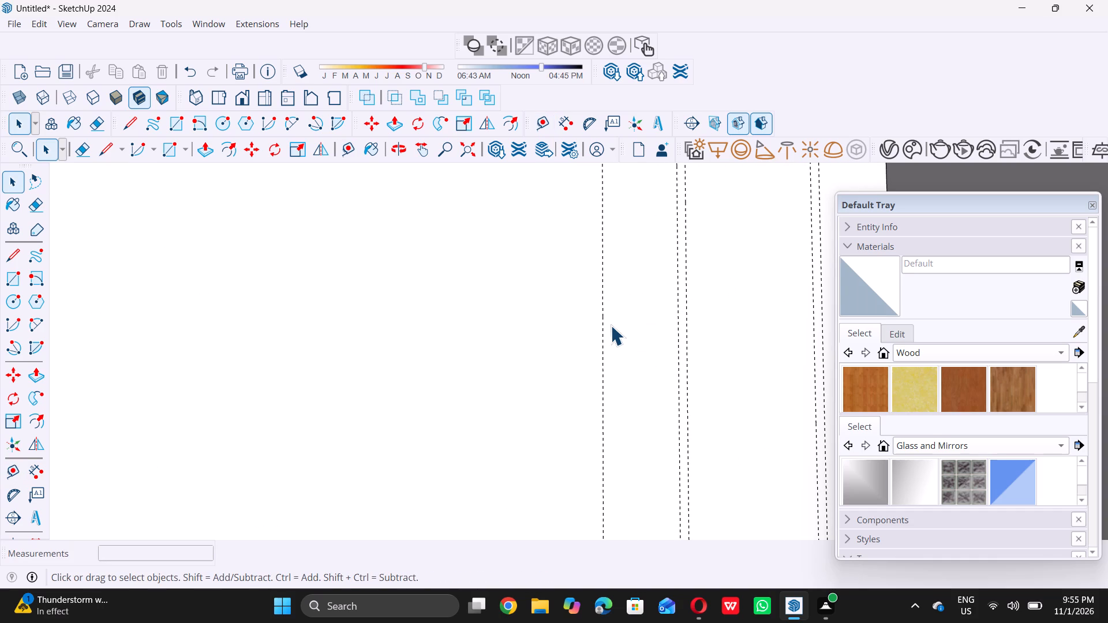
key(space)
Draw a 9' 11" by 7' rectangle on the back wall, from the topmost horizontal guide down to the upper guide pair near the floor.
scroll(582, 352, down, 16)
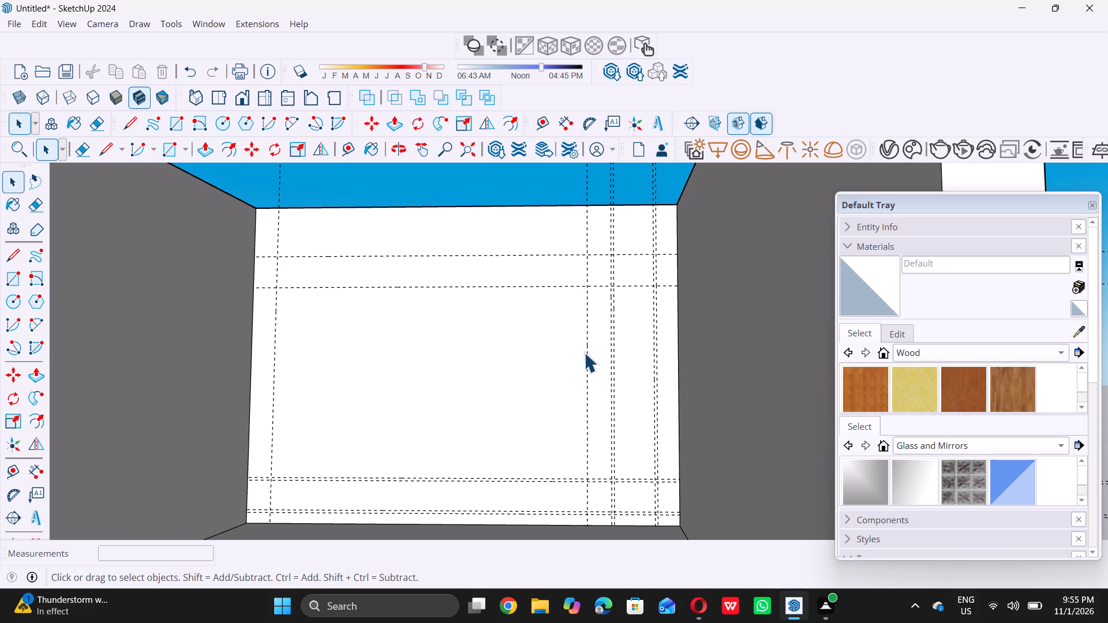
scroll(487, 348, up, 1)
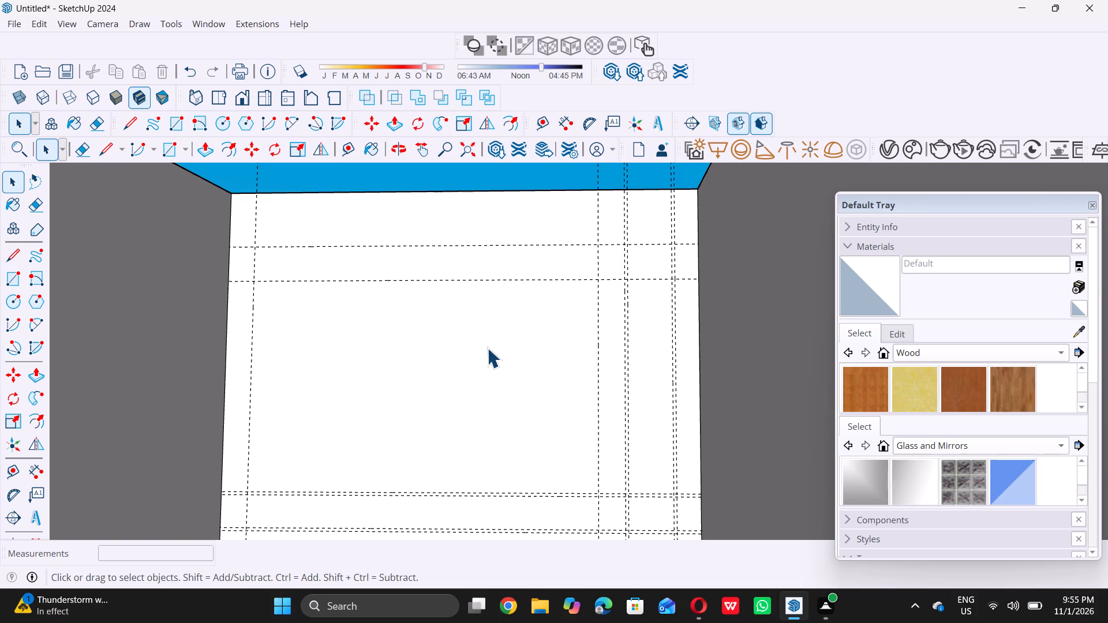
key(r)
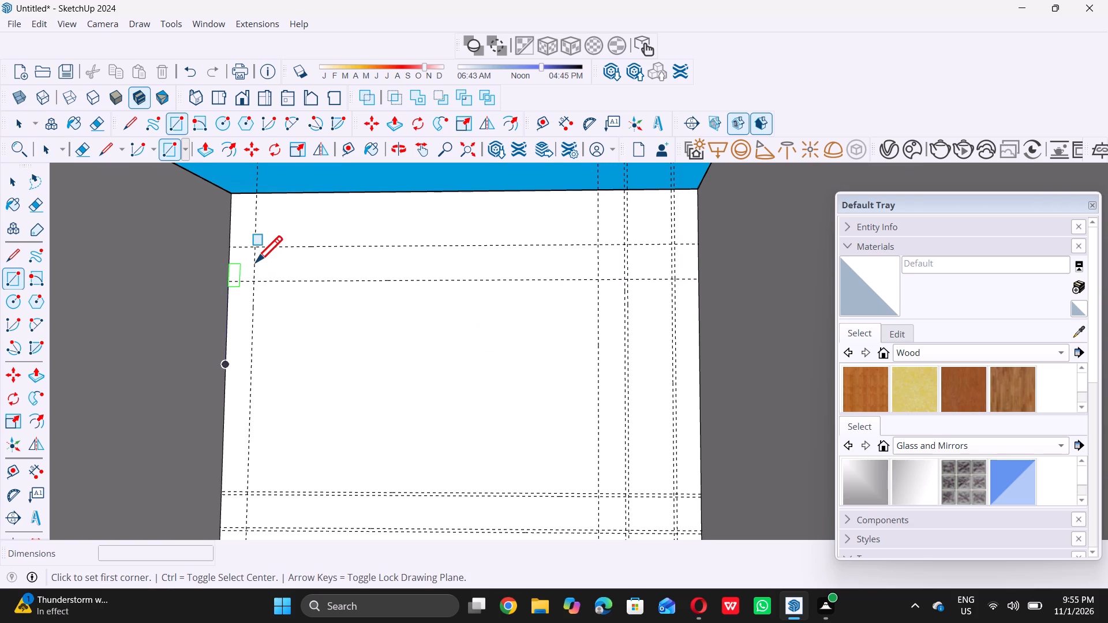
scroll(252, 228, up, 4)
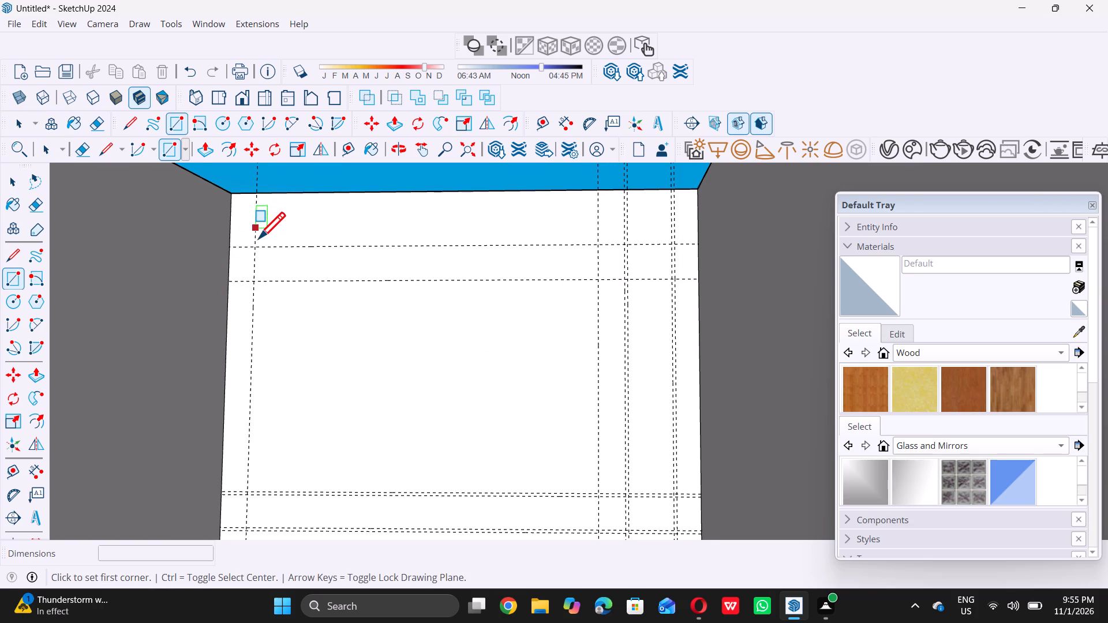
scroll(259, 242, up, 8)
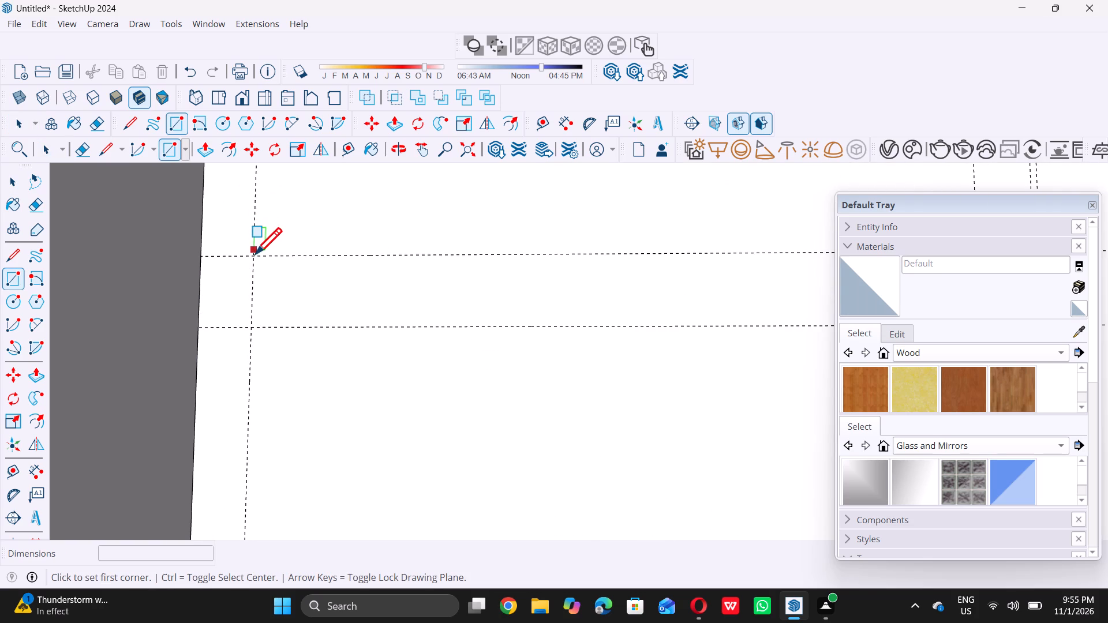
click(255, 254)
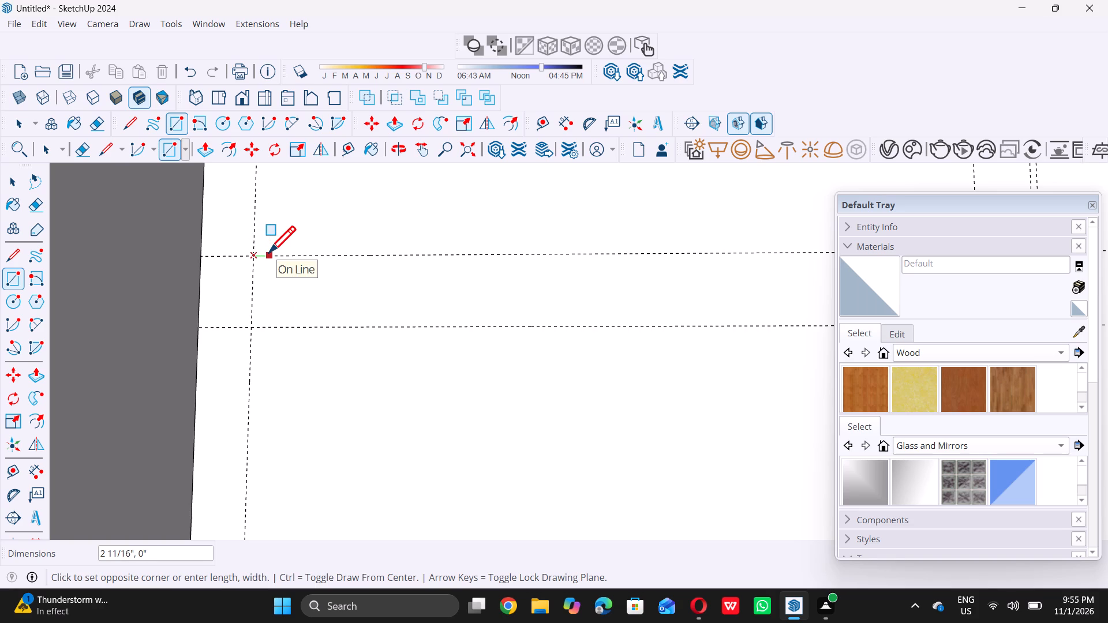
scroll(269, 252, down, 7)
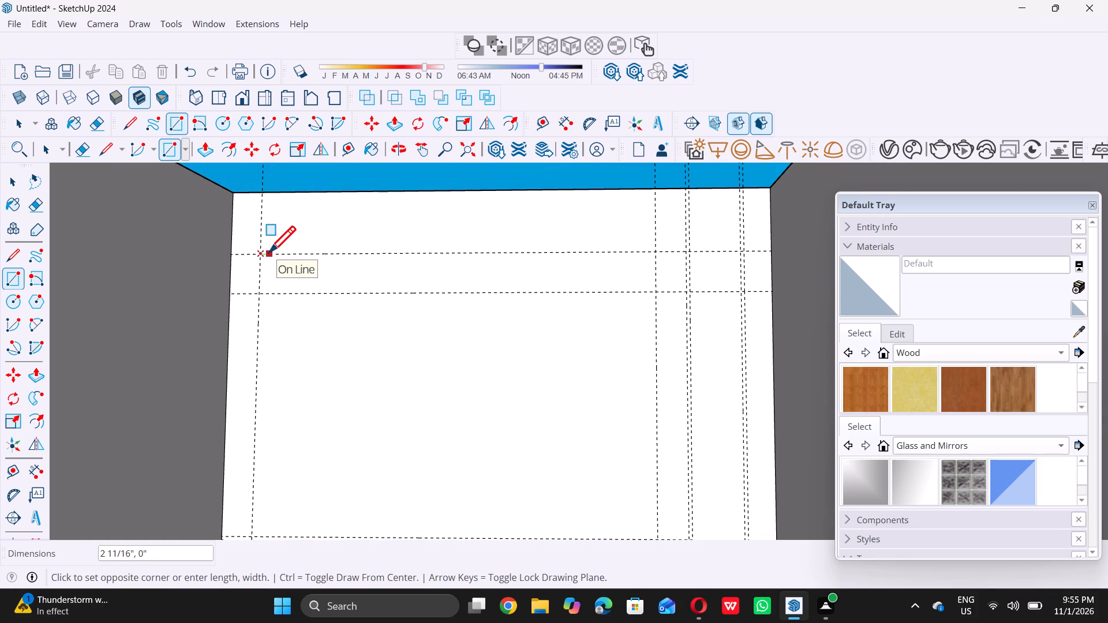
scroll(269, 252, down, 2)
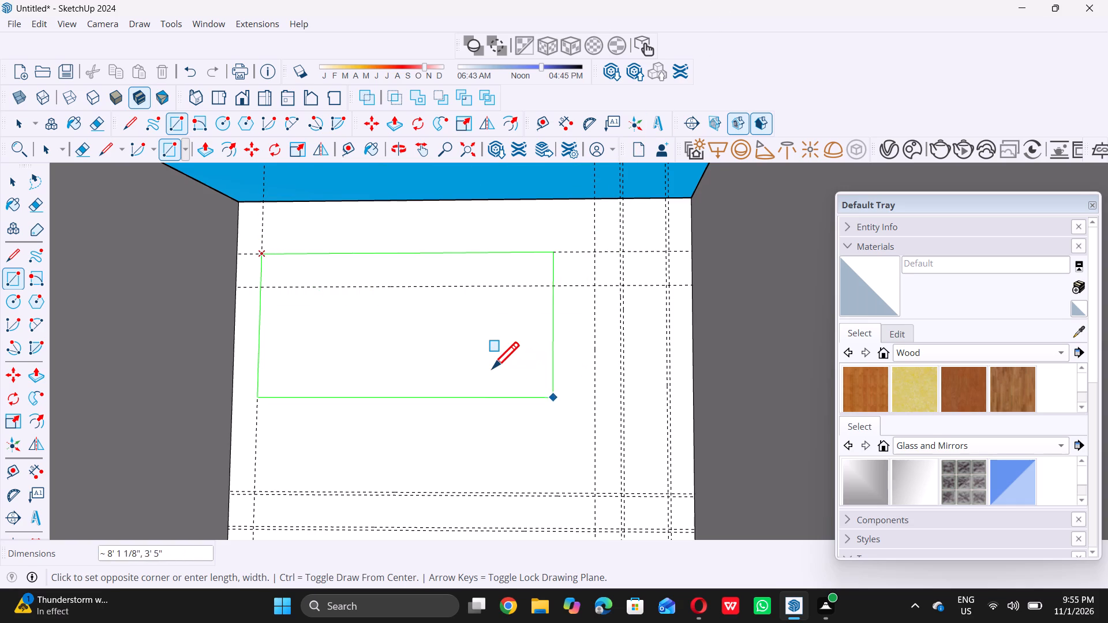
scroll(499, 351, down, 3)
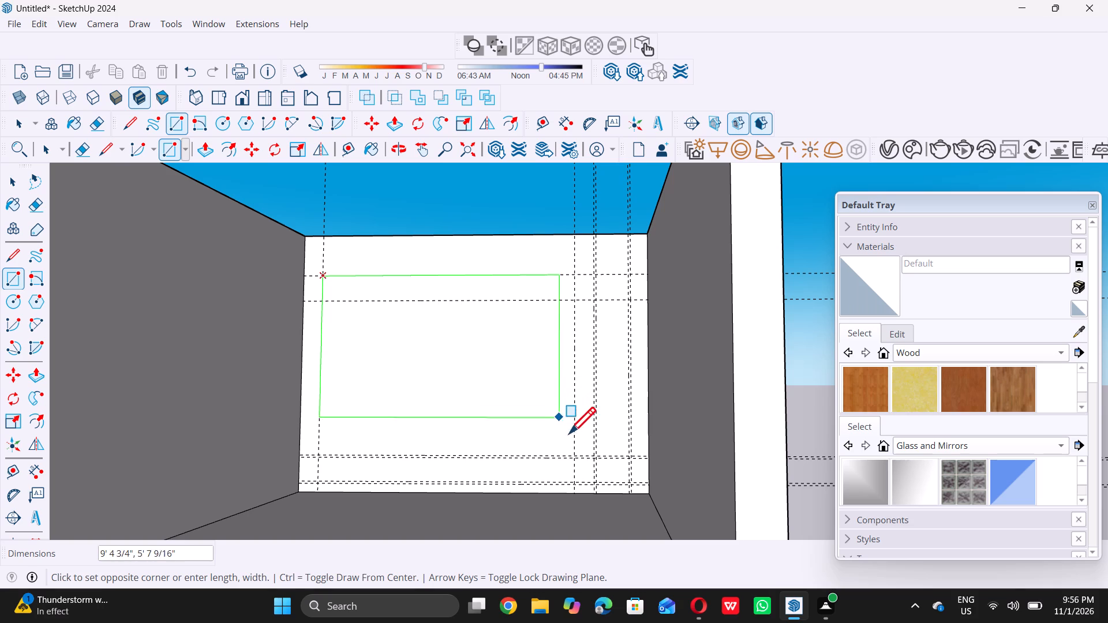
scroll(569, 430, up, 11)
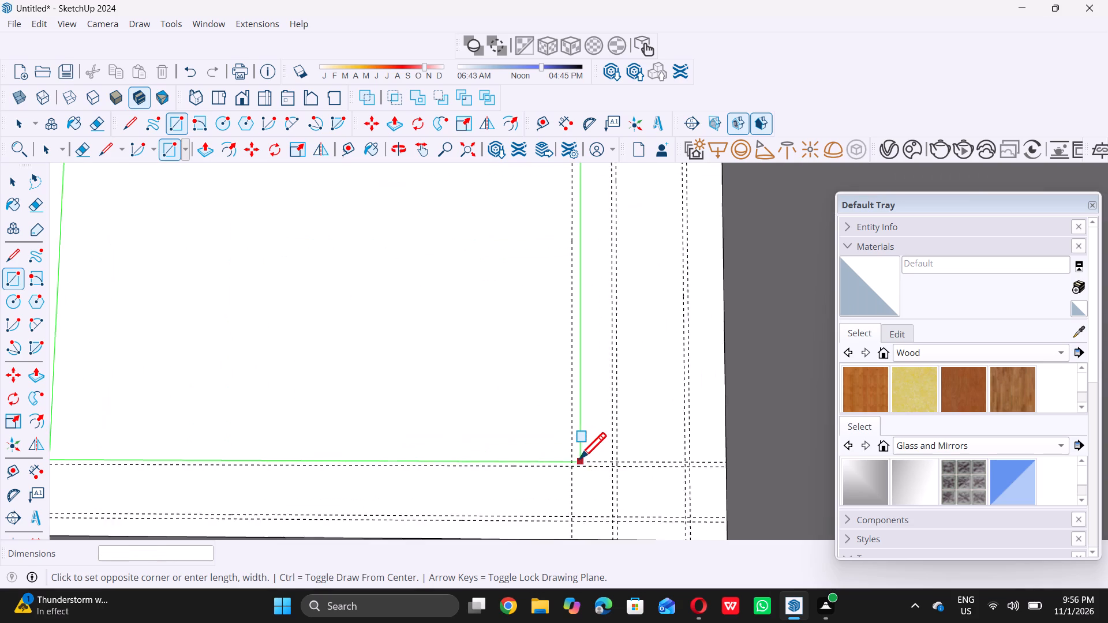
scroll(579, 459, up, 3)
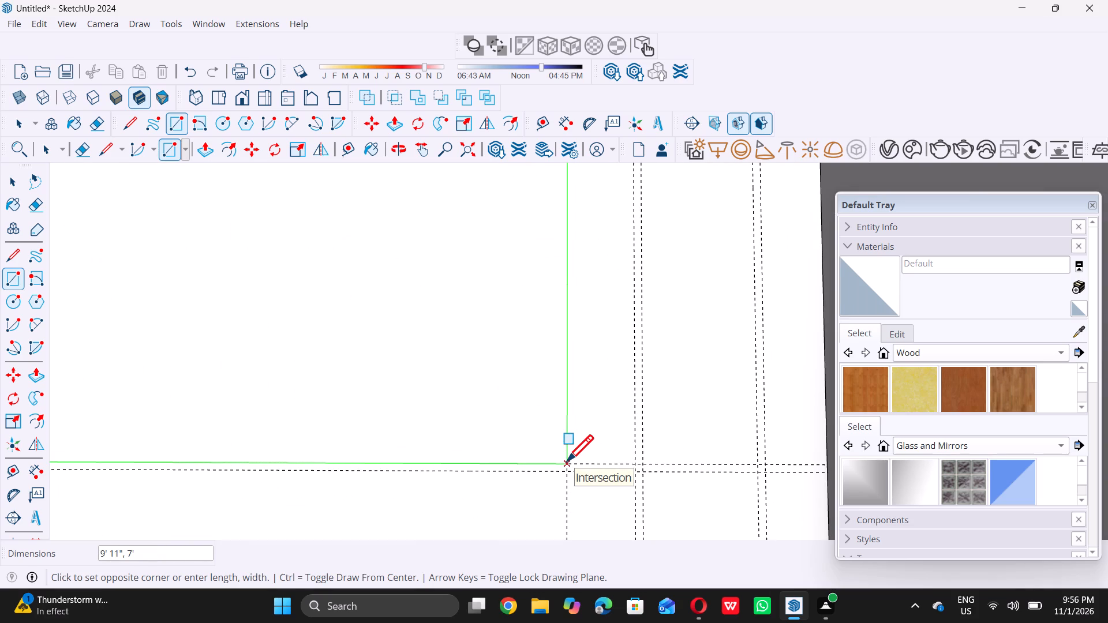
click(567, 461)
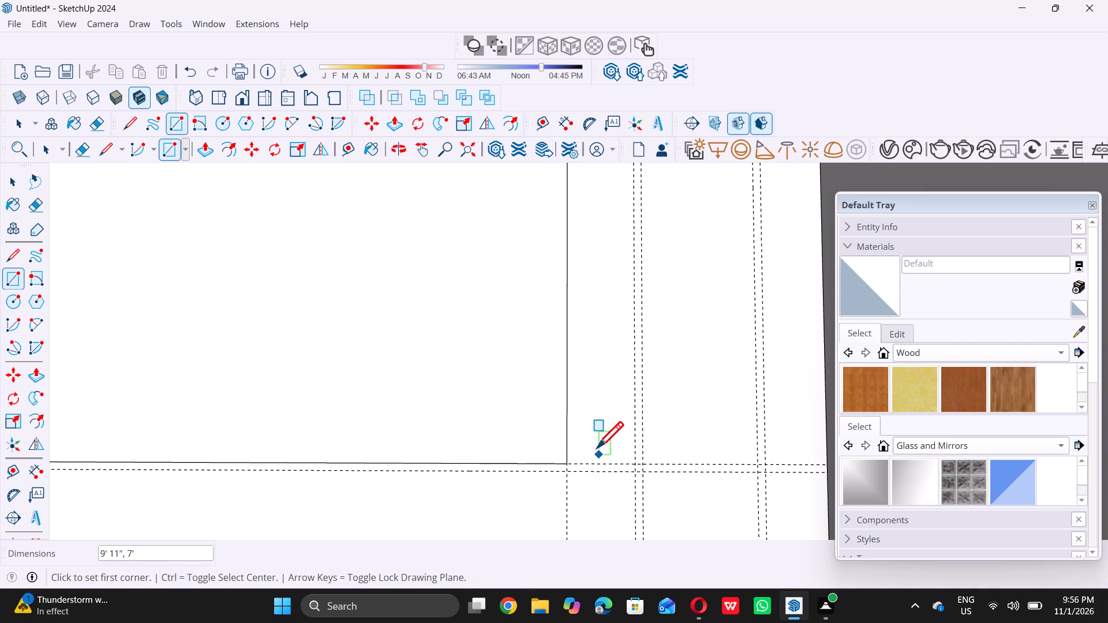
Draw a 12' 1" by 1' rectangle below the large panel, between the upper lines of the two low guide pairs, ending at the outermost vertical guide.
scroll(597, 443, down, 5)
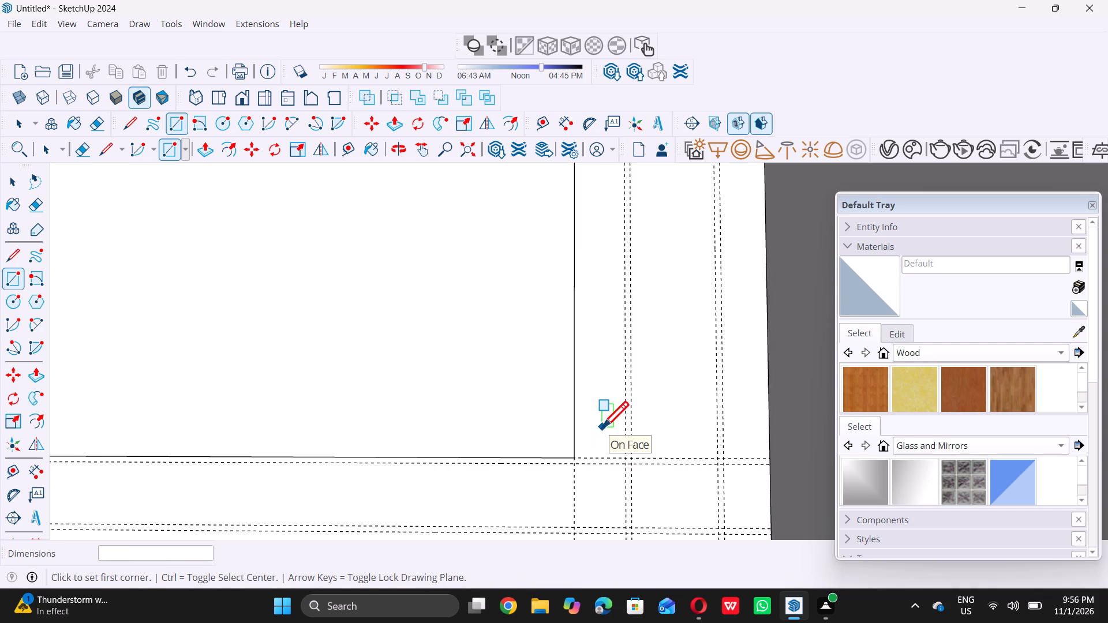
scroll(602, 427, down, 6)
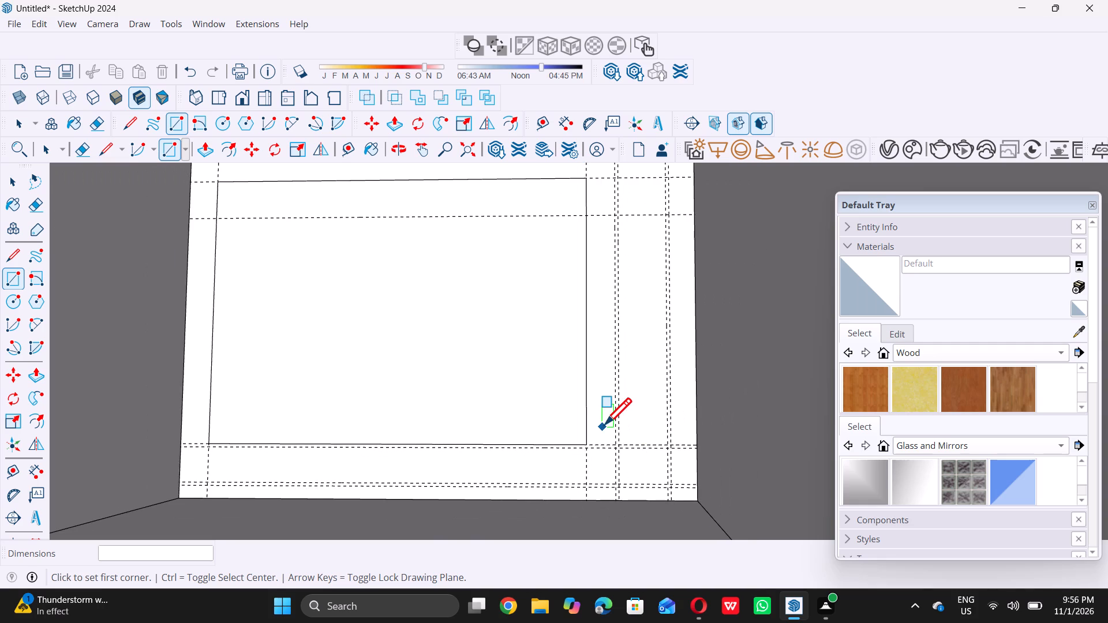
scroll(609, 422, down, 3)
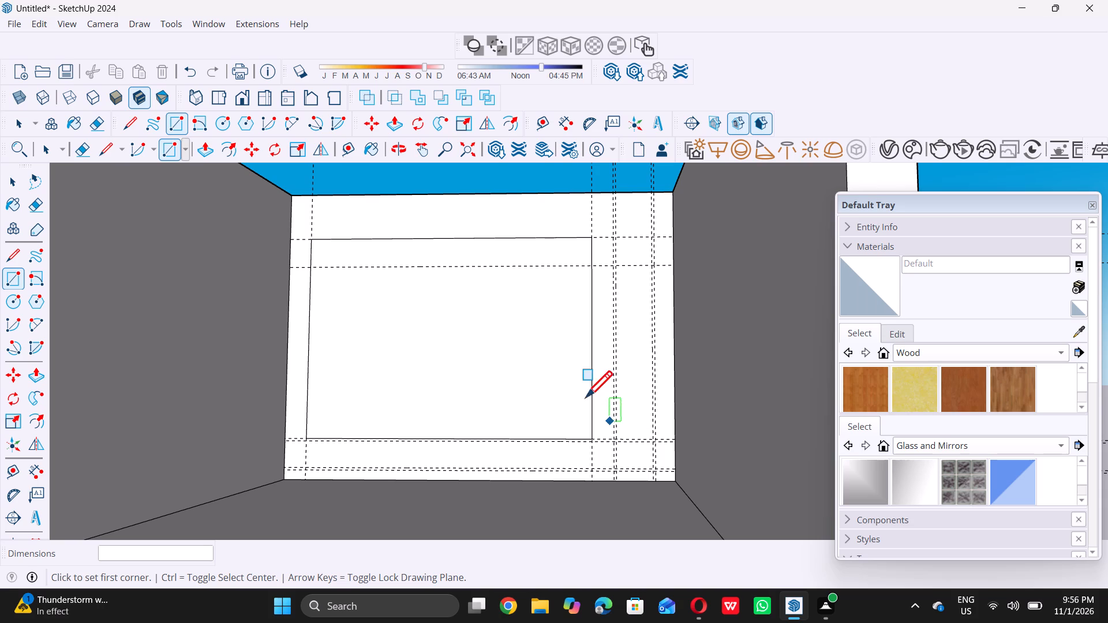
middle_drag(379, 339, 385, 339)
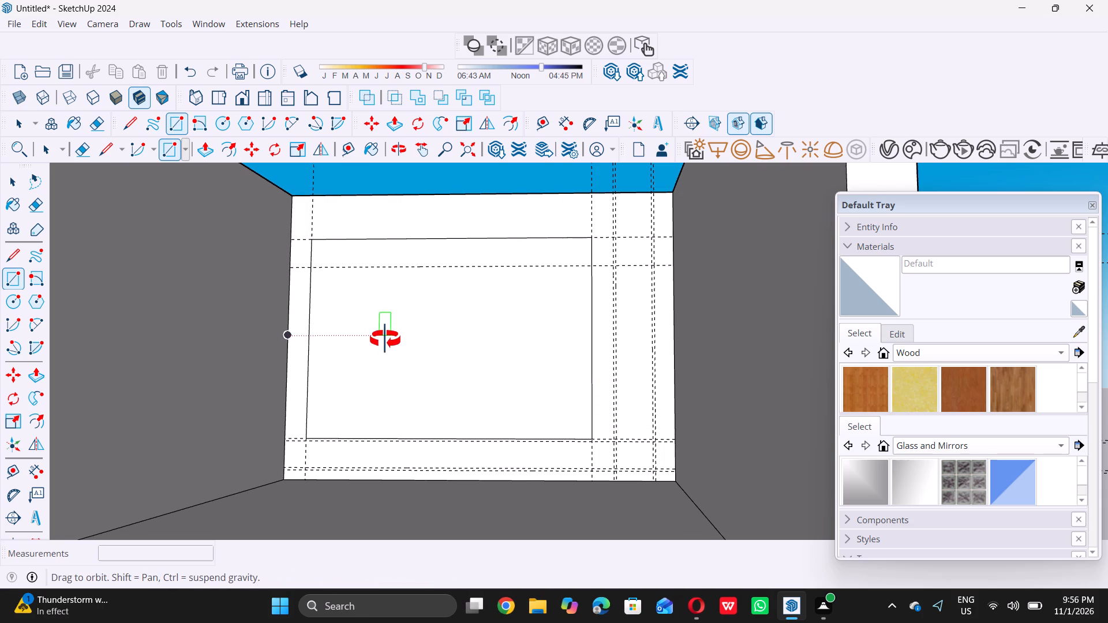
middle_drag(385, 339, 387, 340)
scroll(349, 441, up, 1)
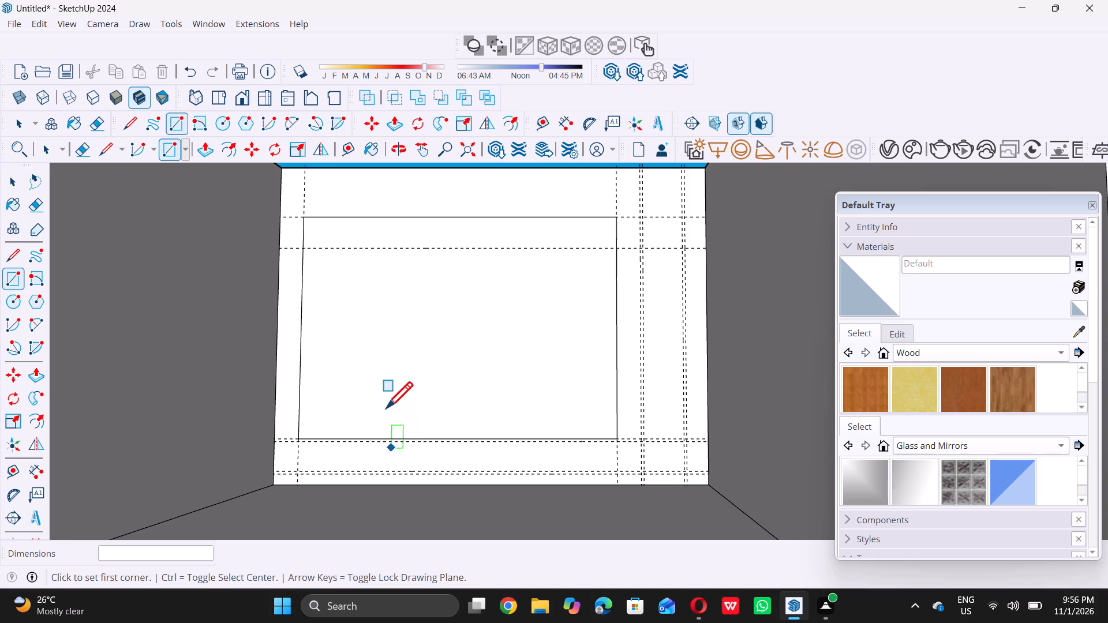
scroll(388, 399, down, 3)
scroll(361, 452, up, 4)
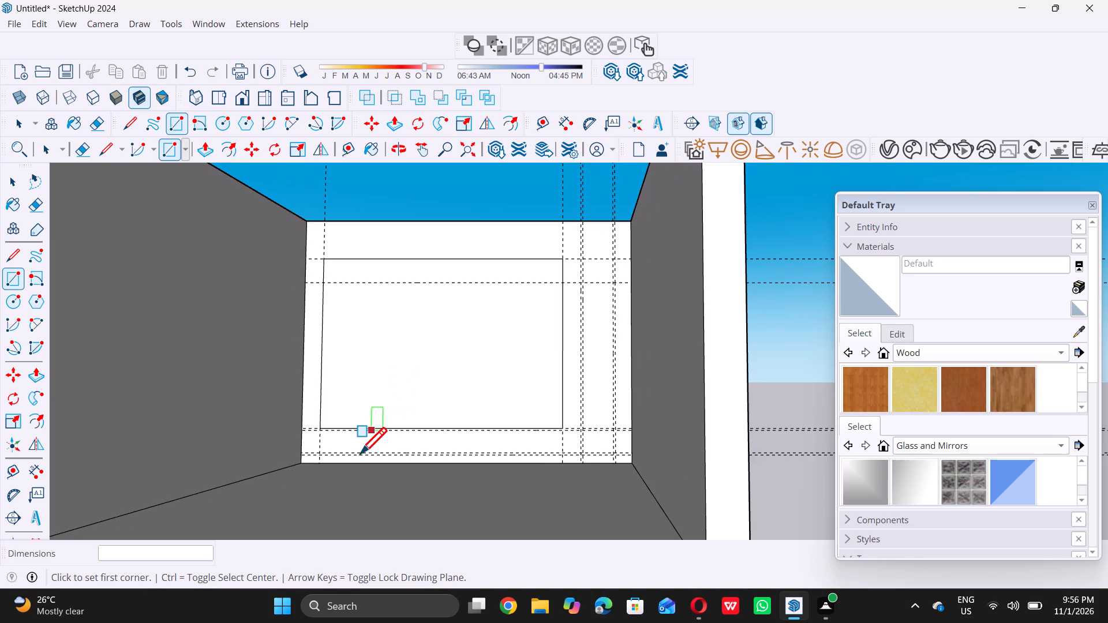
scroll(360, 453, up, 10)
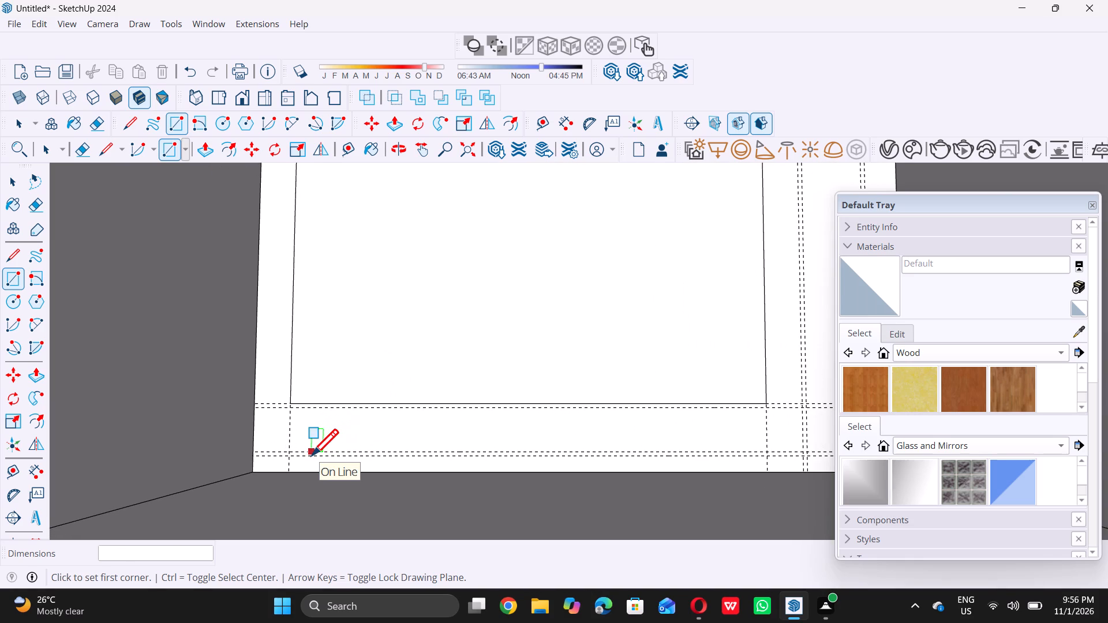
scroll(300, 451, up, 12)
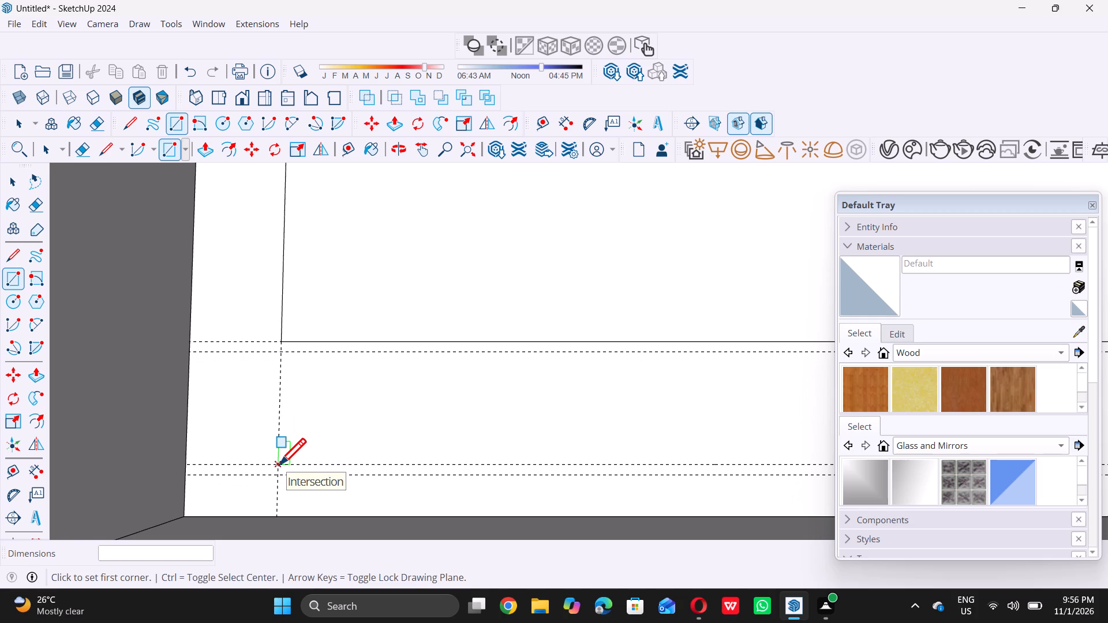
click(279, 464)
scroll(278, 466, down, 16)
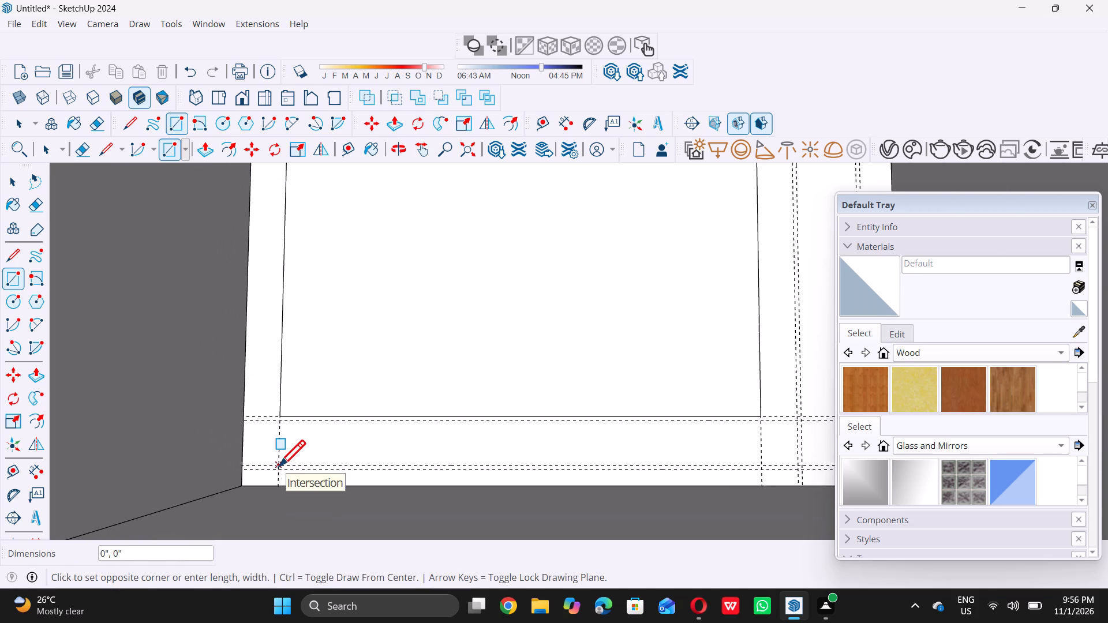
scroll(770, 446, up, 4)
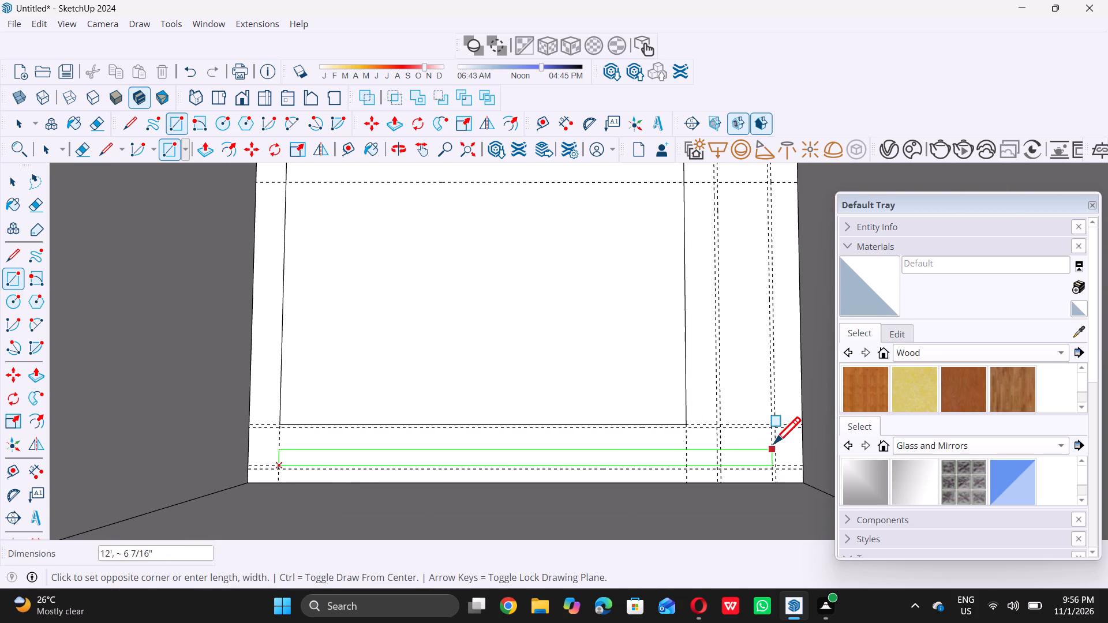
scroll(774, 443, up, 2)
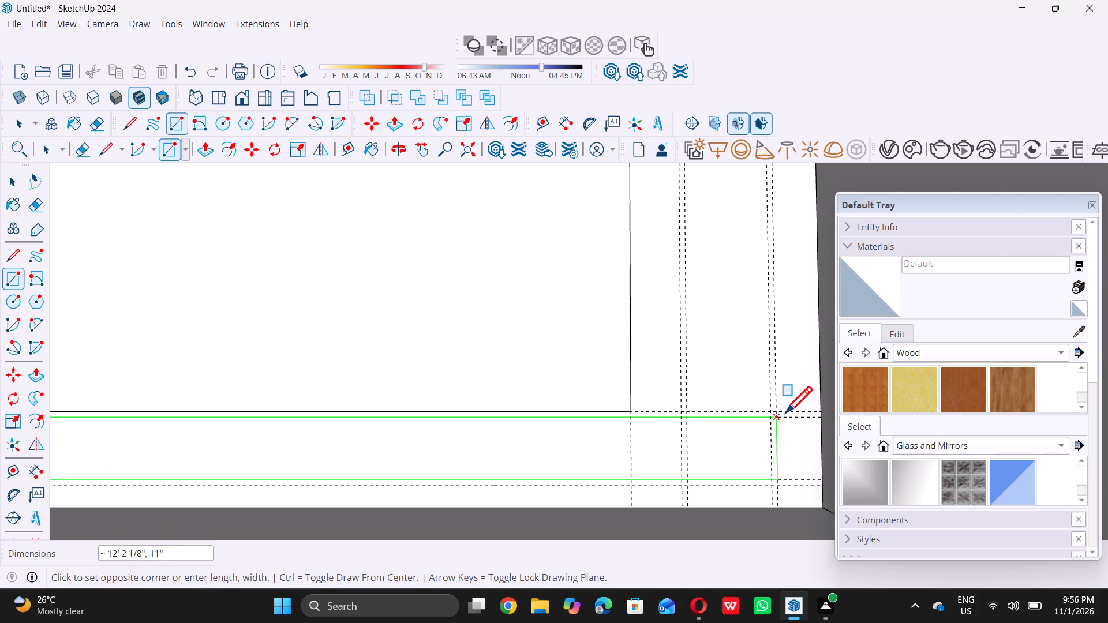
scroll(779, 412, up, 6)
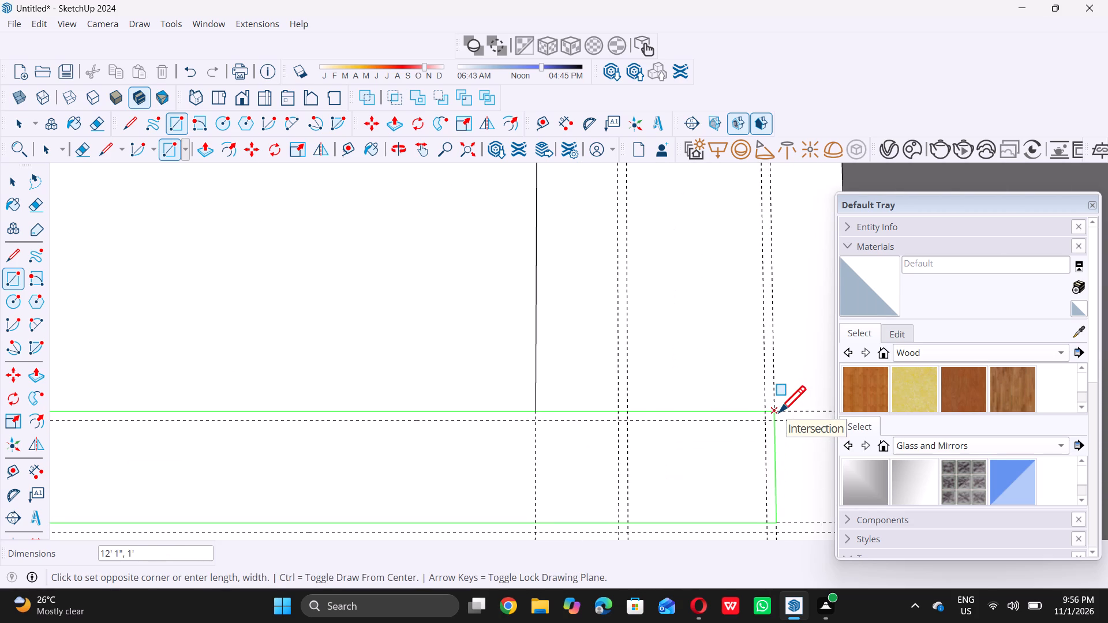
click(779, 412)
key(space)
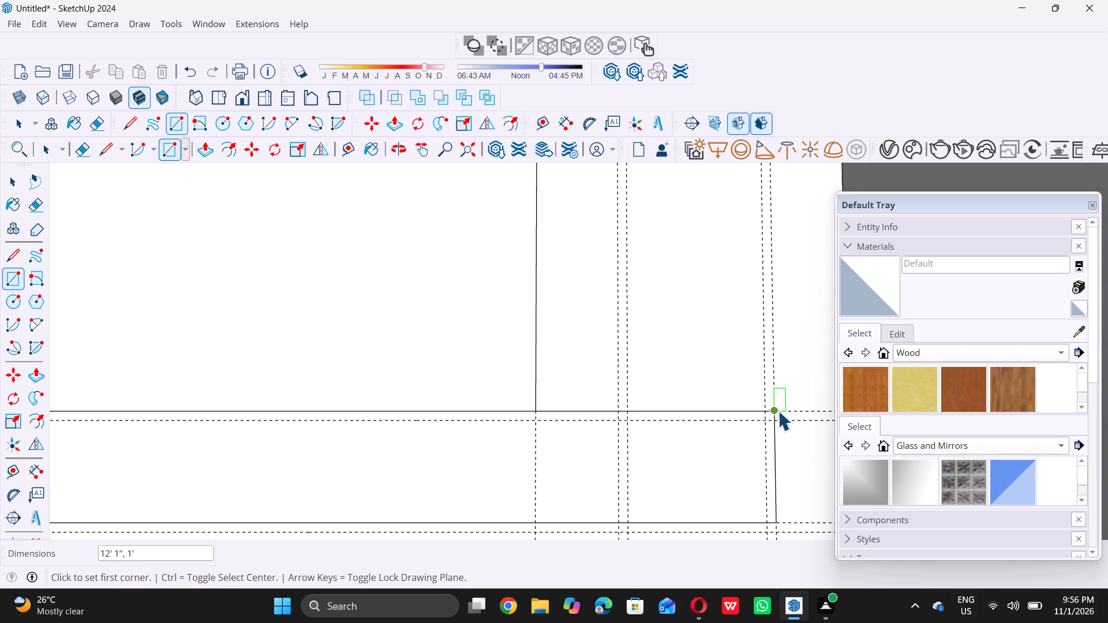
Draw a 12' by 1' rectangle between the lower lines of the two low guide pairs, ending at the inner line of the outermost vertical pair.
scroll(678, 408, down, 11)
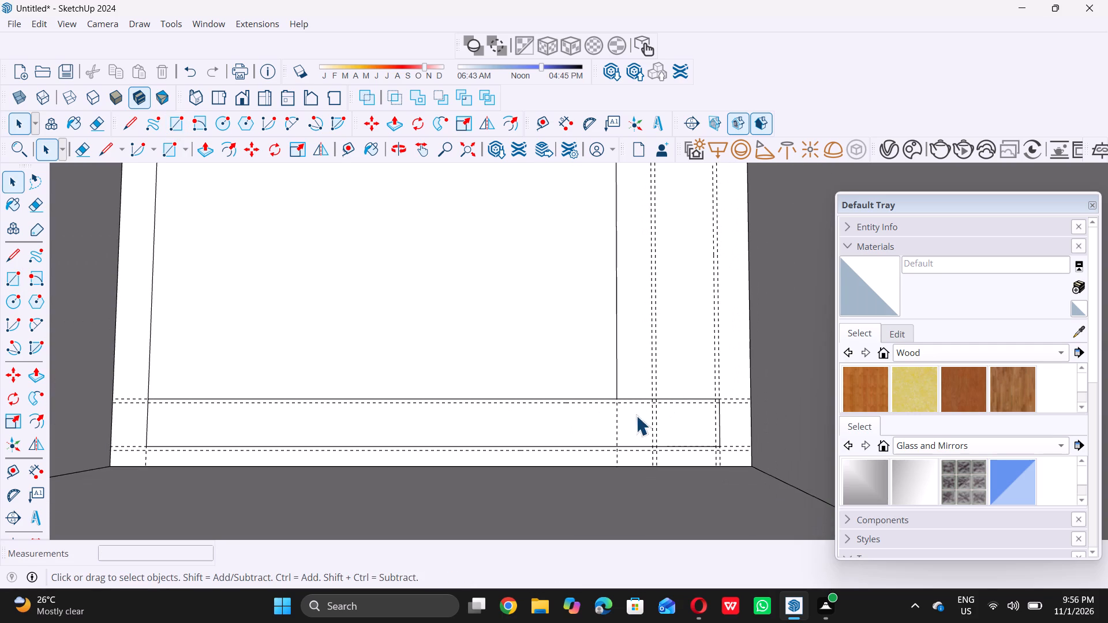
key(r)
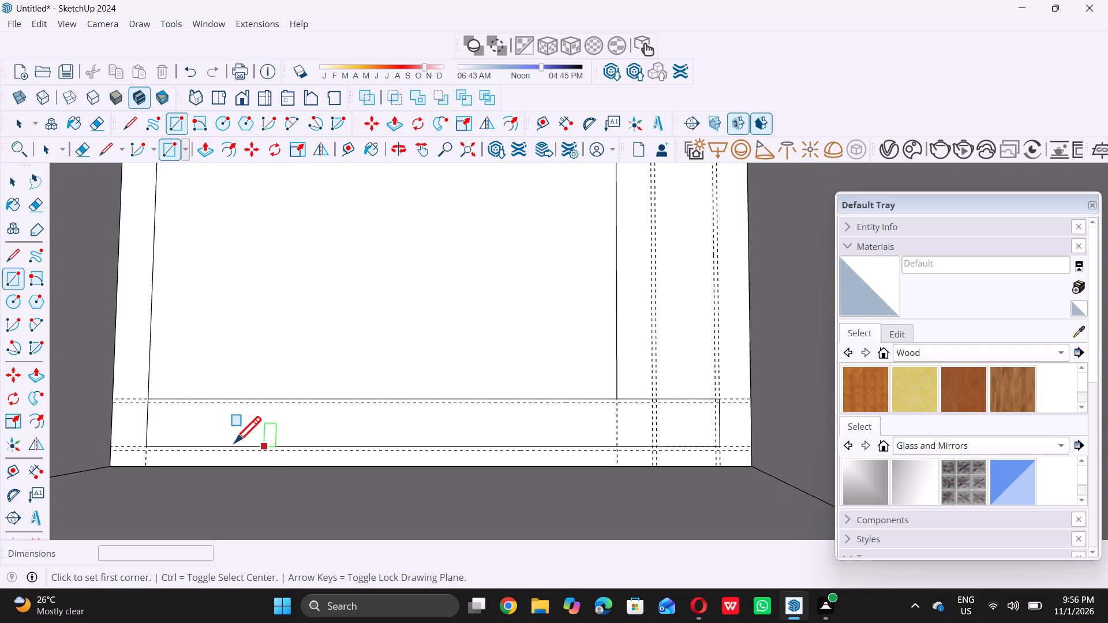
scroll(149, 458, up, 6)
scroll(149, 458, up, 15)
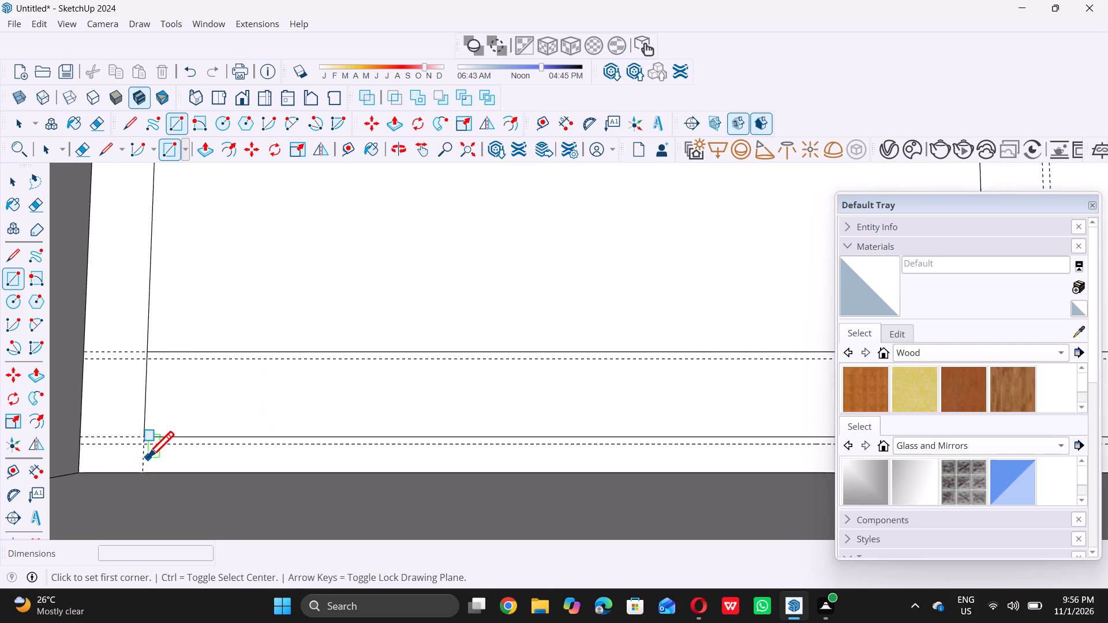
scroll(147, 457, up, 3)
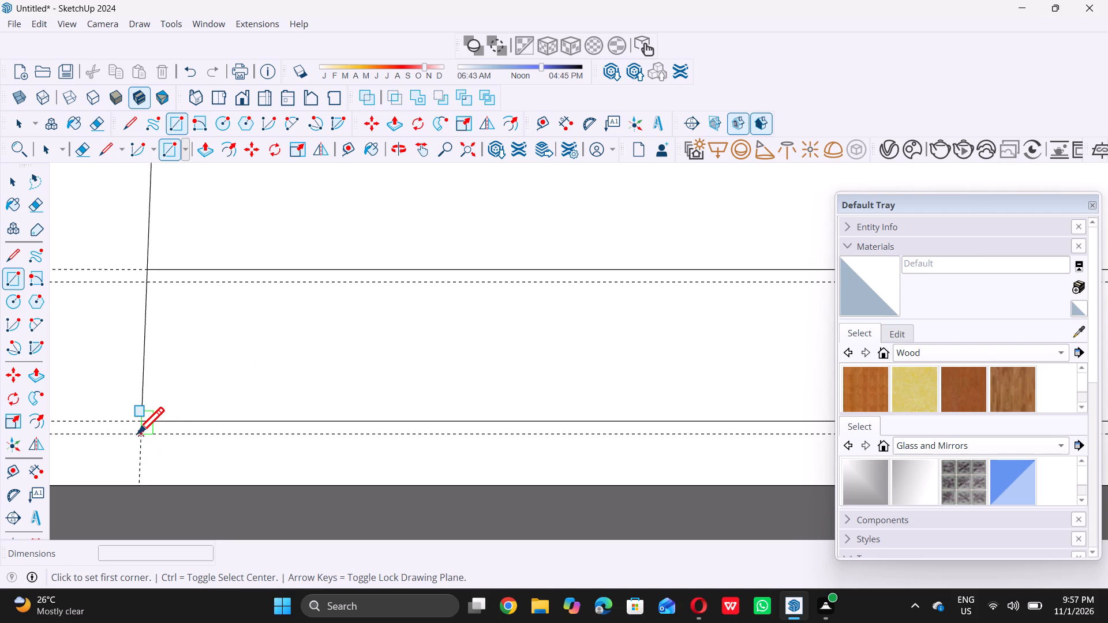
click(142, 434)
scroll(142, 434, down, 7)
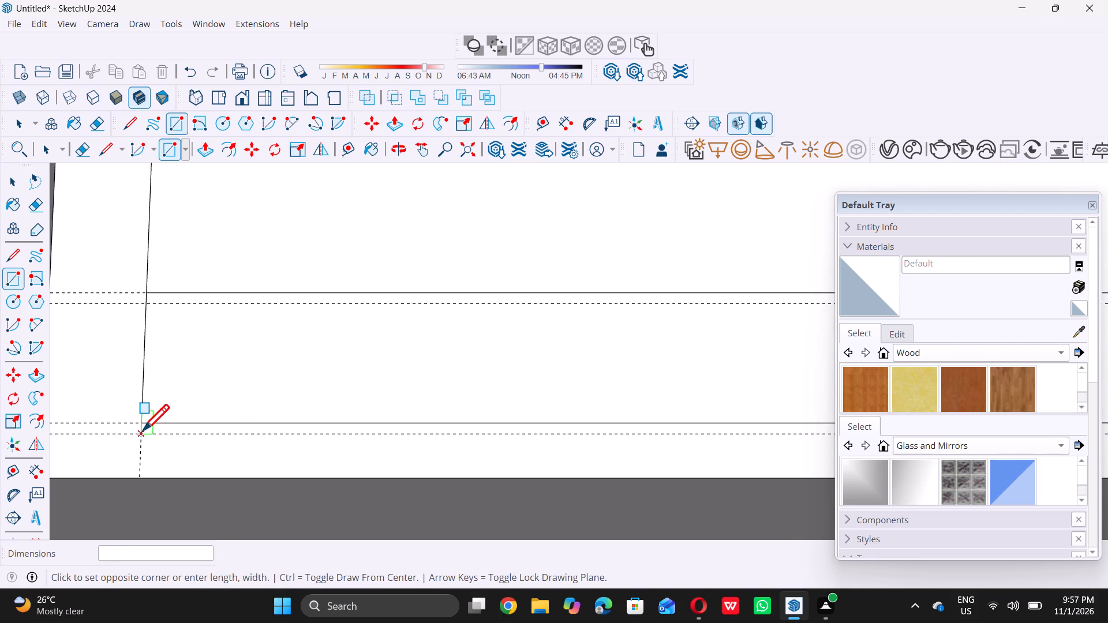
scroll(143, 430, down, 17)
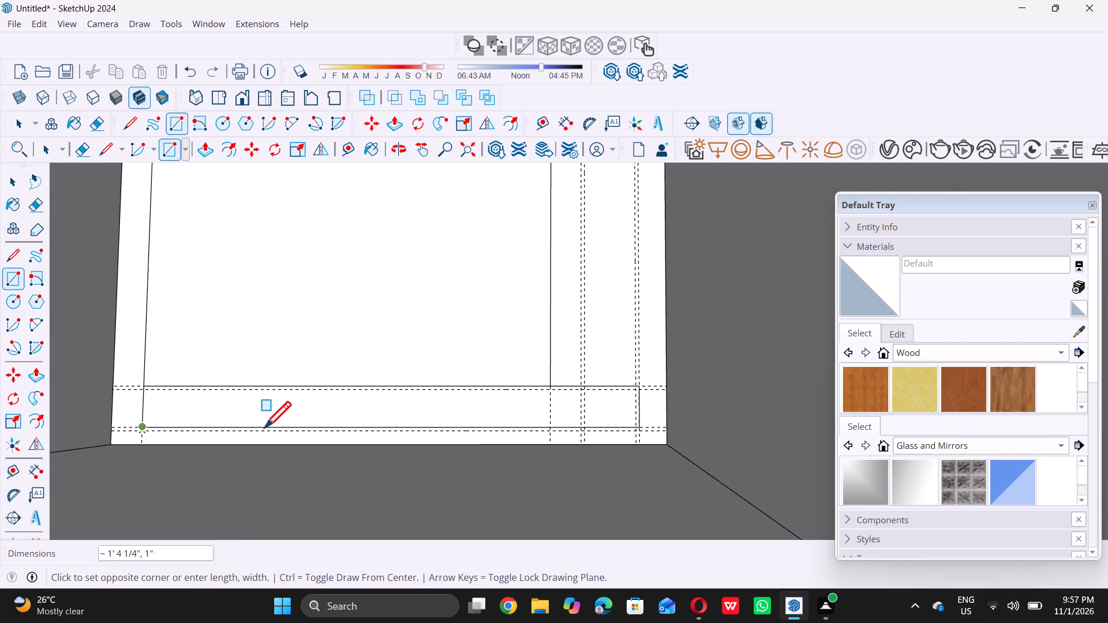
scroll(625, 400, up, 6)
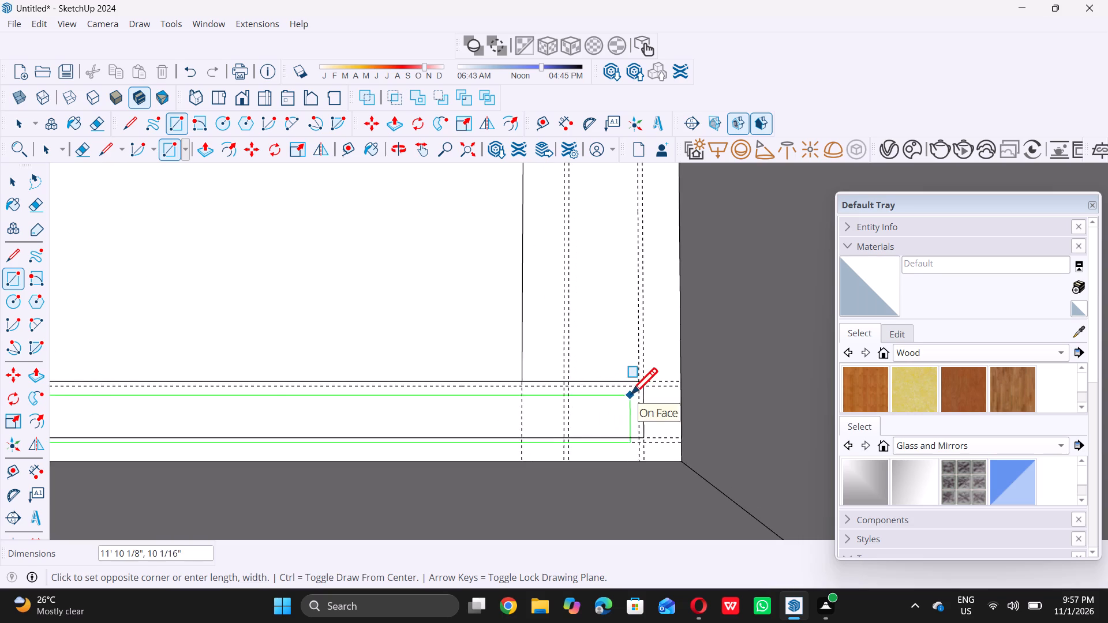
scroll(631, 394, up, 5)
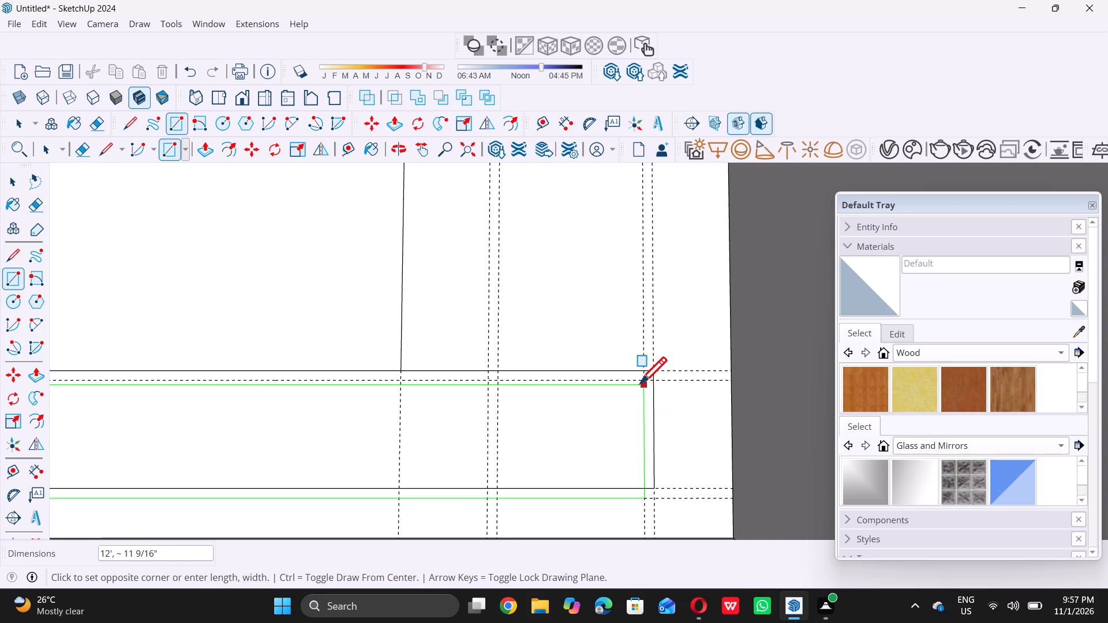
click(645, 382)
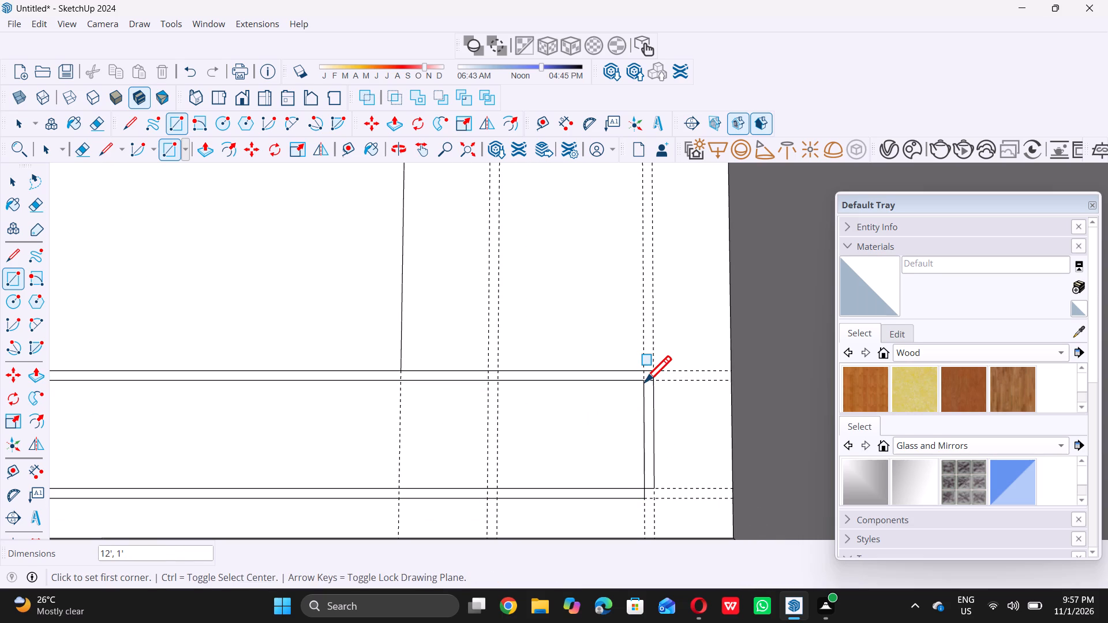
key(space)
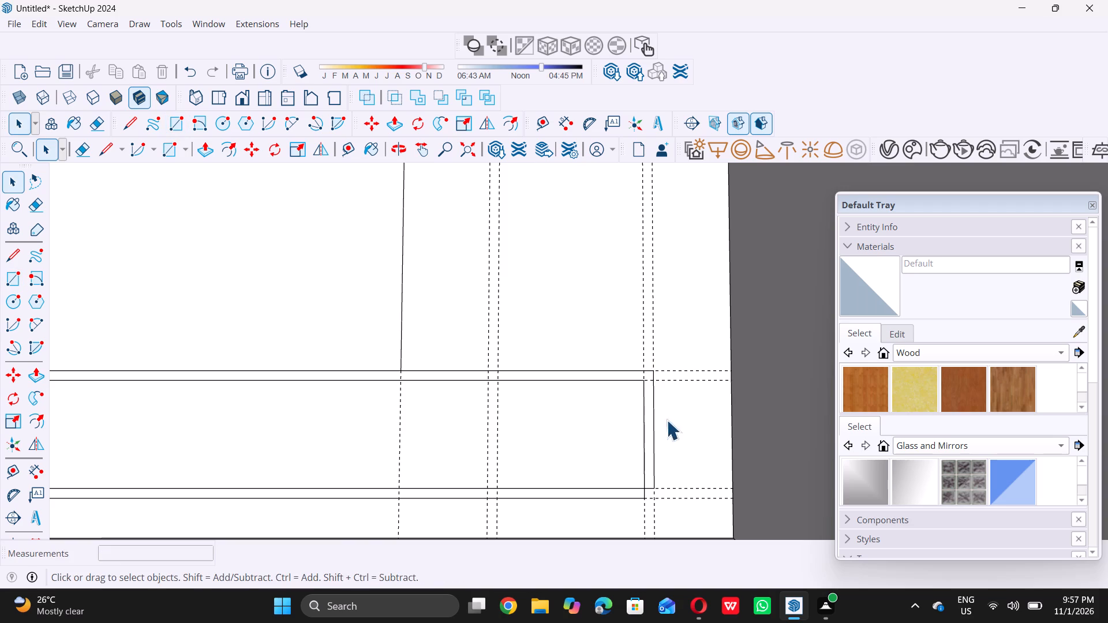
Complete the lower outer corner of the low unit outline with a 1" horizontal line and a 1" vertical line between the guide intersections.
key(l)
scroll(664, 400, down, 4)
scroll(581, 339, down, 3)
scroll(622, 444, up, 14)
scroll(638, 459, up, 13)
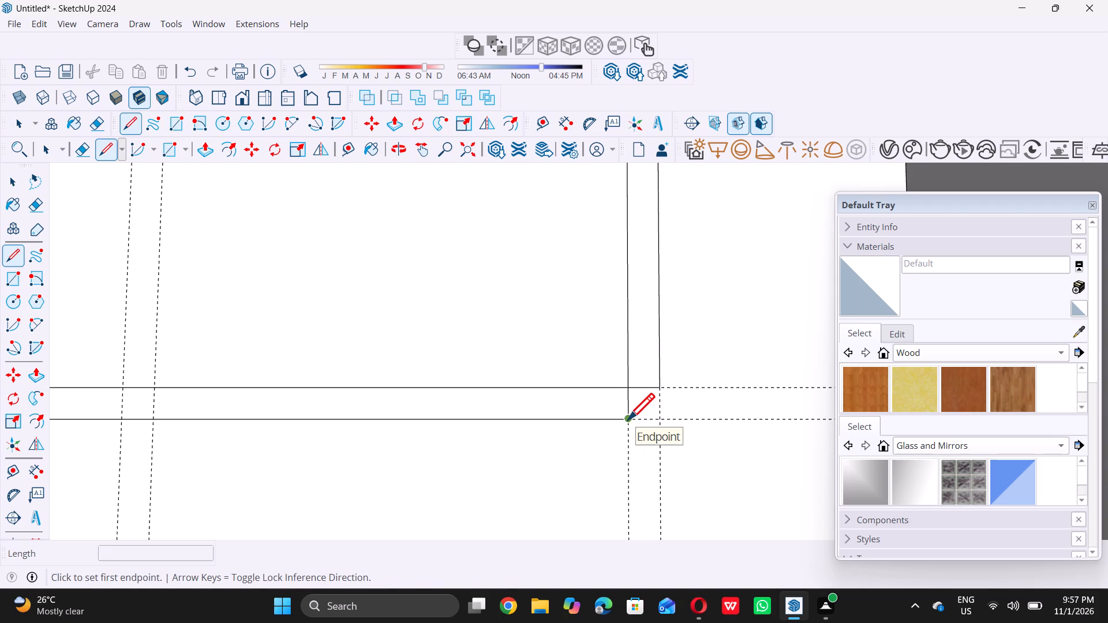
click(628, 419)
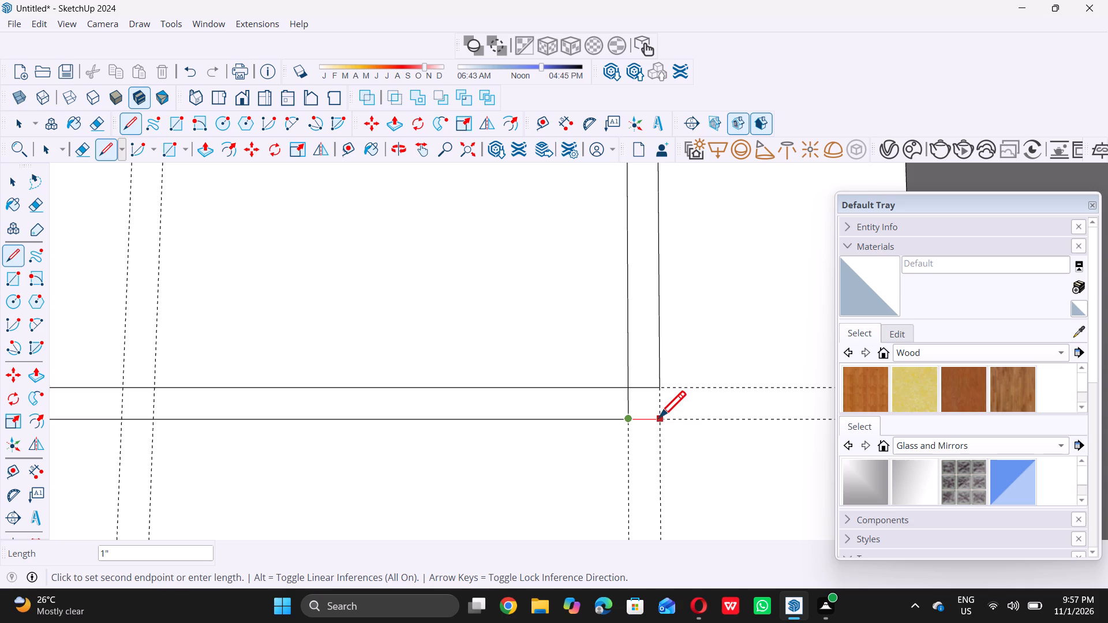
click(662, 418)
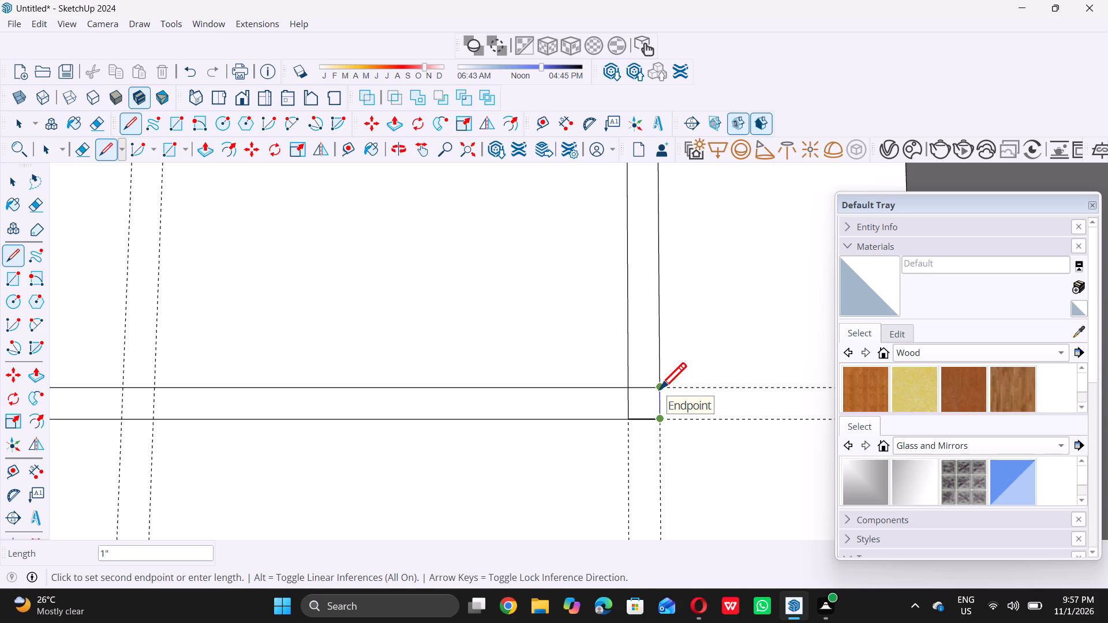
click(660, 389)
key(space)
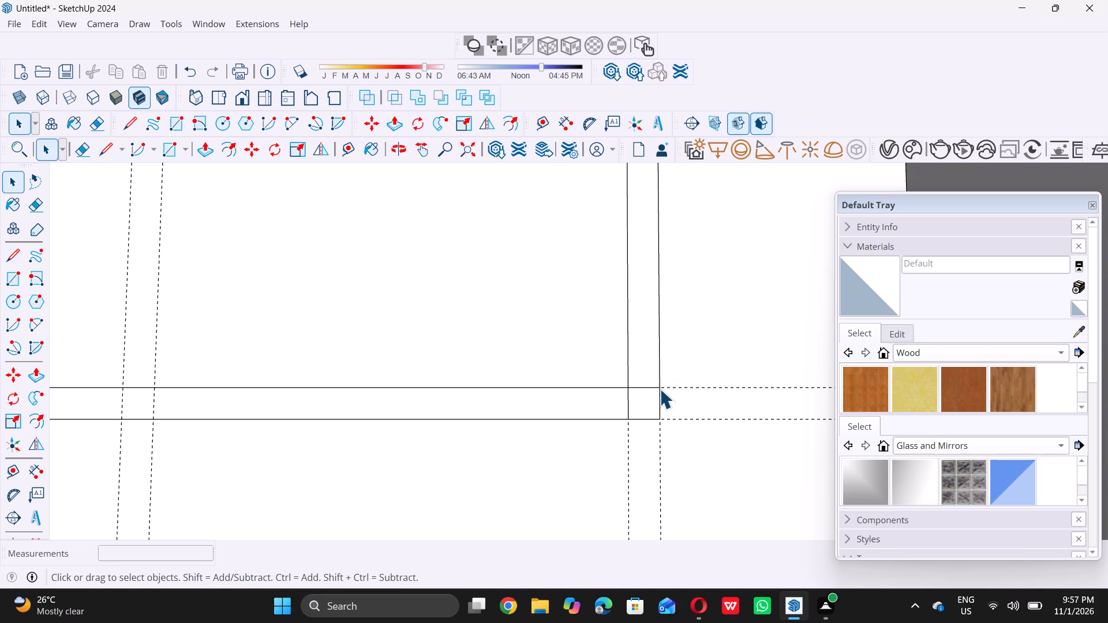
Draw a 1' 4" by 7' rectangle beside the large panel, from the topmost horizontal guide down to the low unit's top edge.
scroll(660, 389, down, 20)
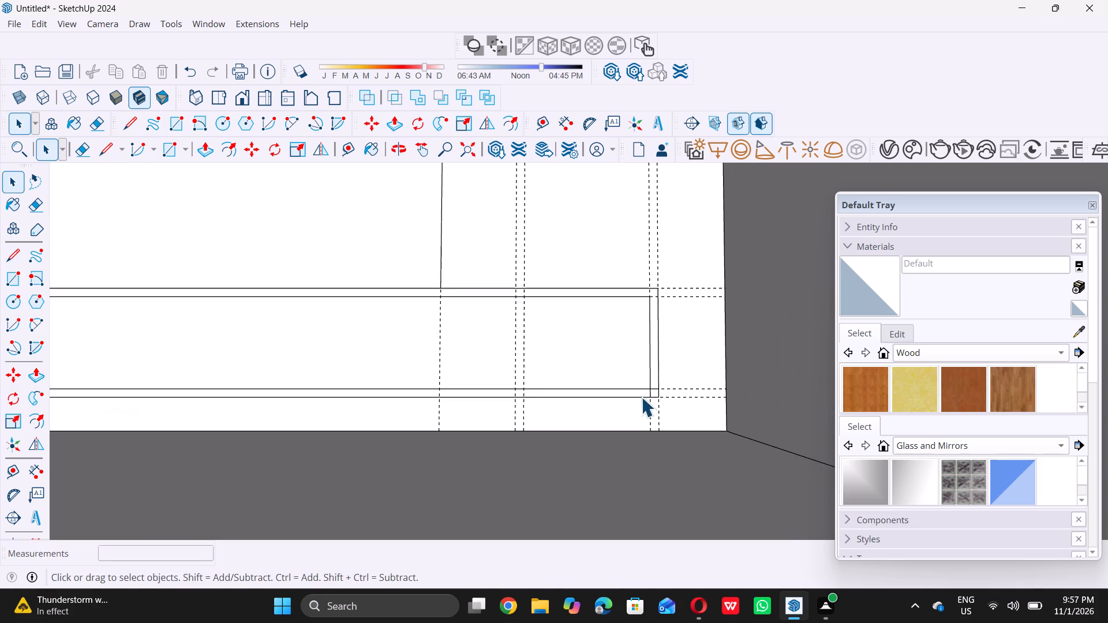
scroll(639, 400, down, 5)
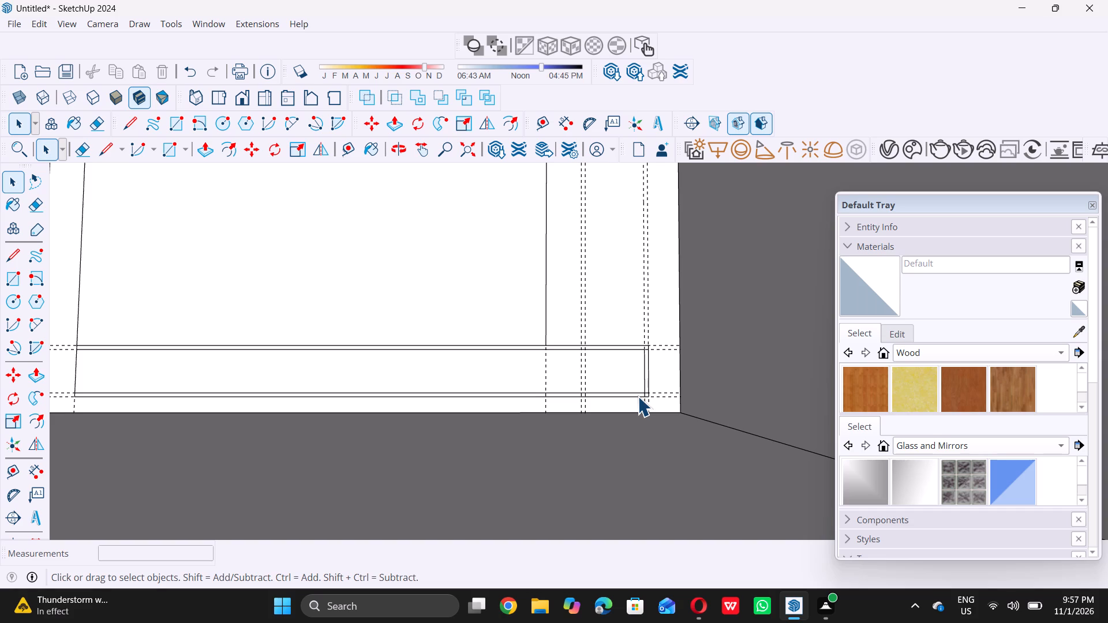
scroll(375, 403, down, 6)
middle_drag(367, 331, 368, 329)
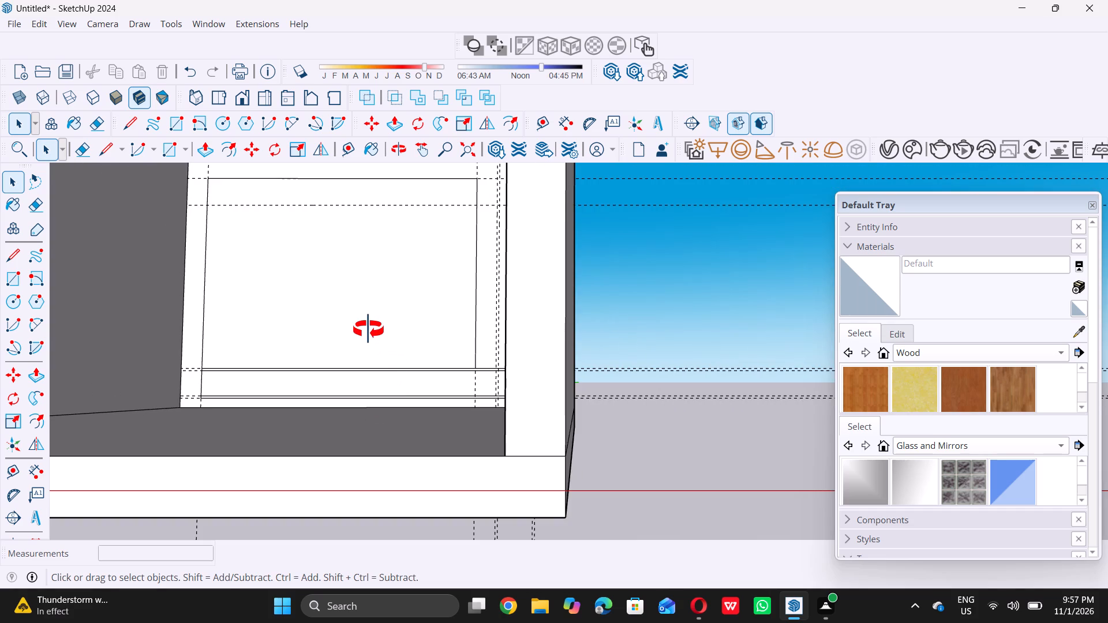
middle_drag(368, 329, 383, 336)
scroll(397, 350, down, 1)
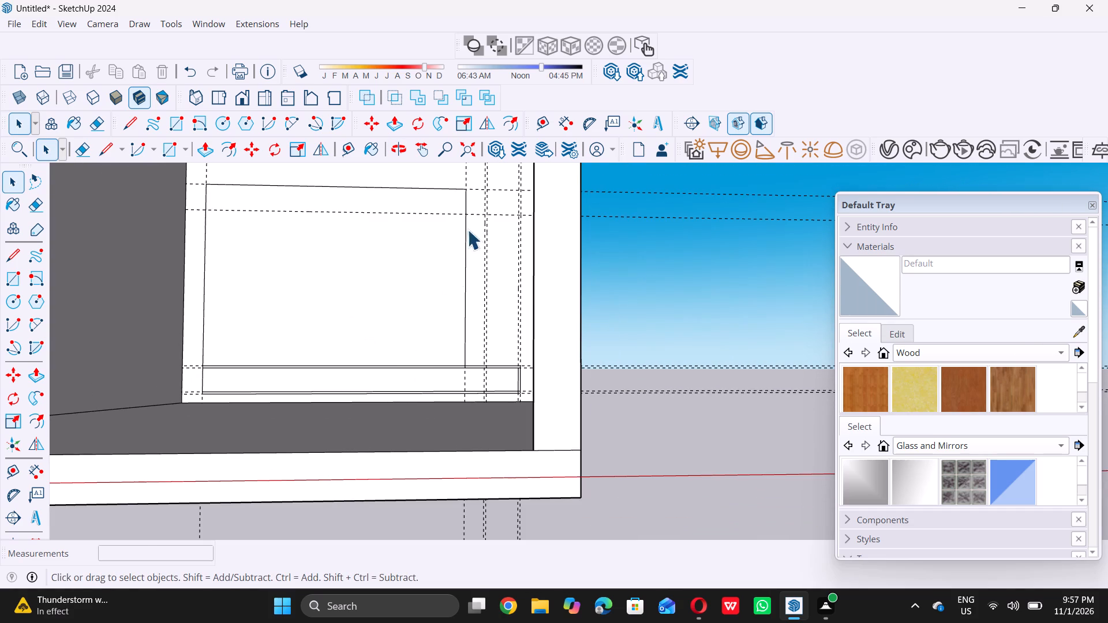
scroll(522, 173, up, 3)
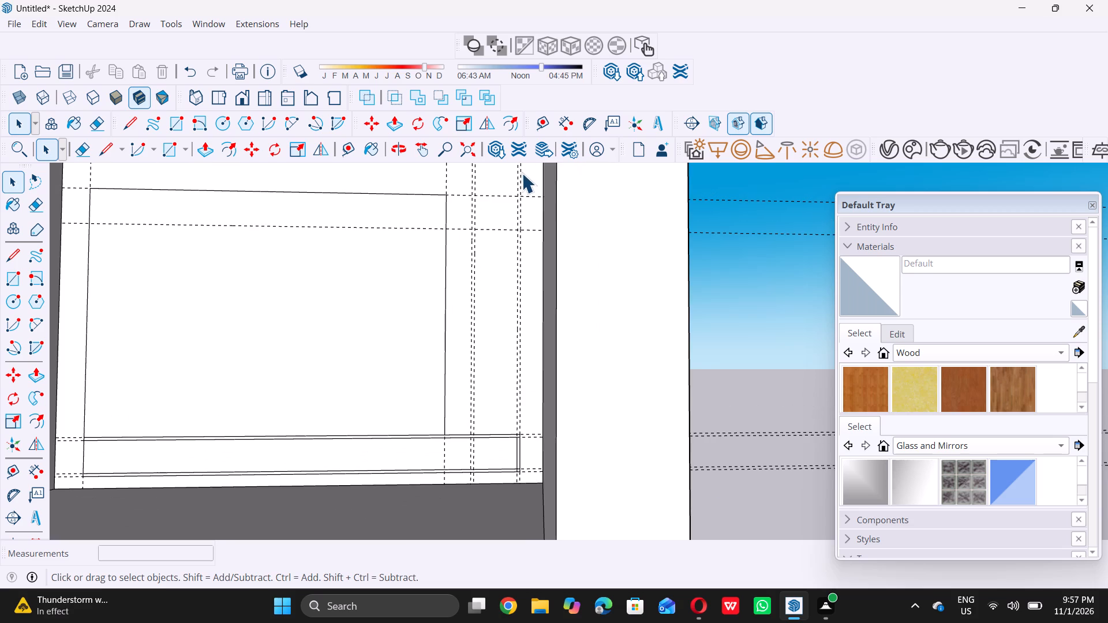
key(r)
scroll(478, 197, up, 2)
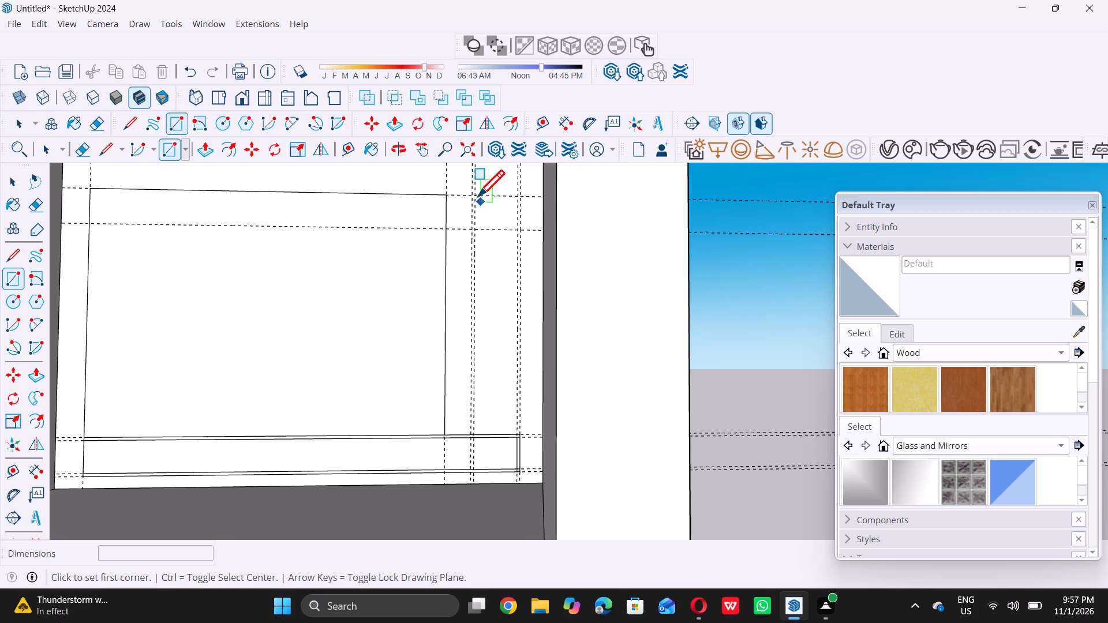
scroll(478, 196, up, 6)
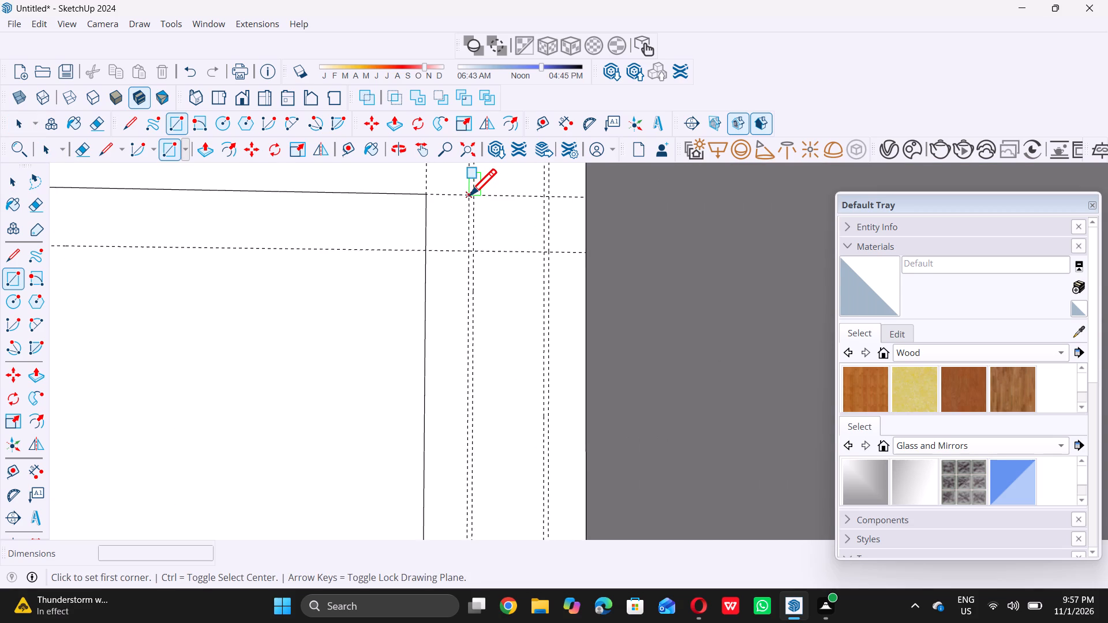
scroll(470, 195, up, 10)
click(469, 194)
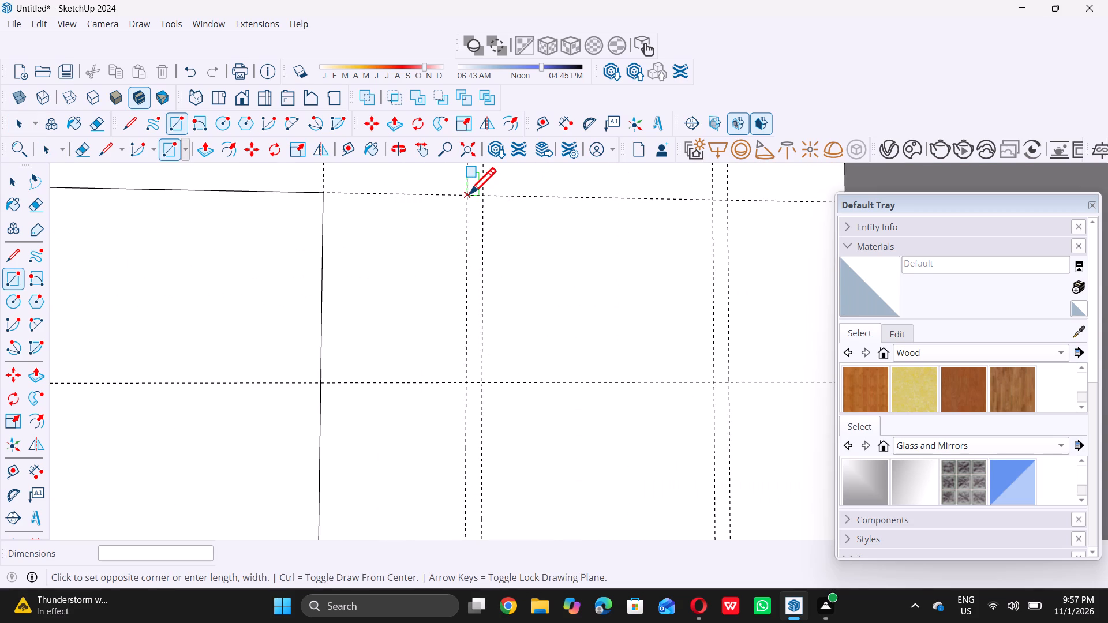
scroll(469, 194, down, 20)
scroll(469, 194, down, 8)
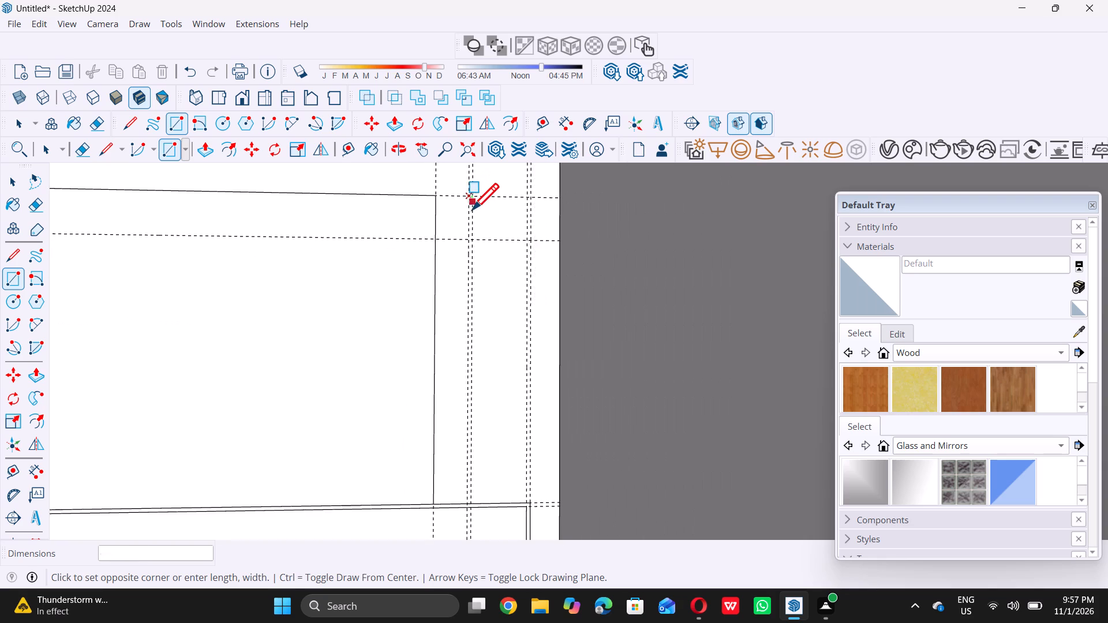
scroll(472, 209, down, 3)
scroll(471, 337, up, 11)
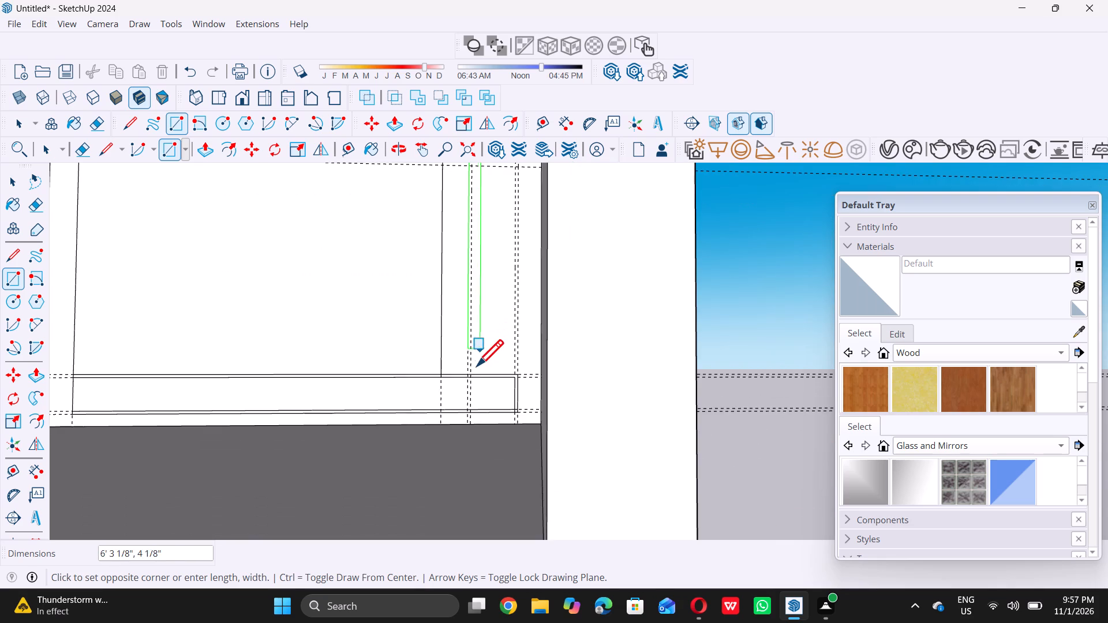
scroll(477, 366, up, 4)
scroll(537, 383, up, 12)
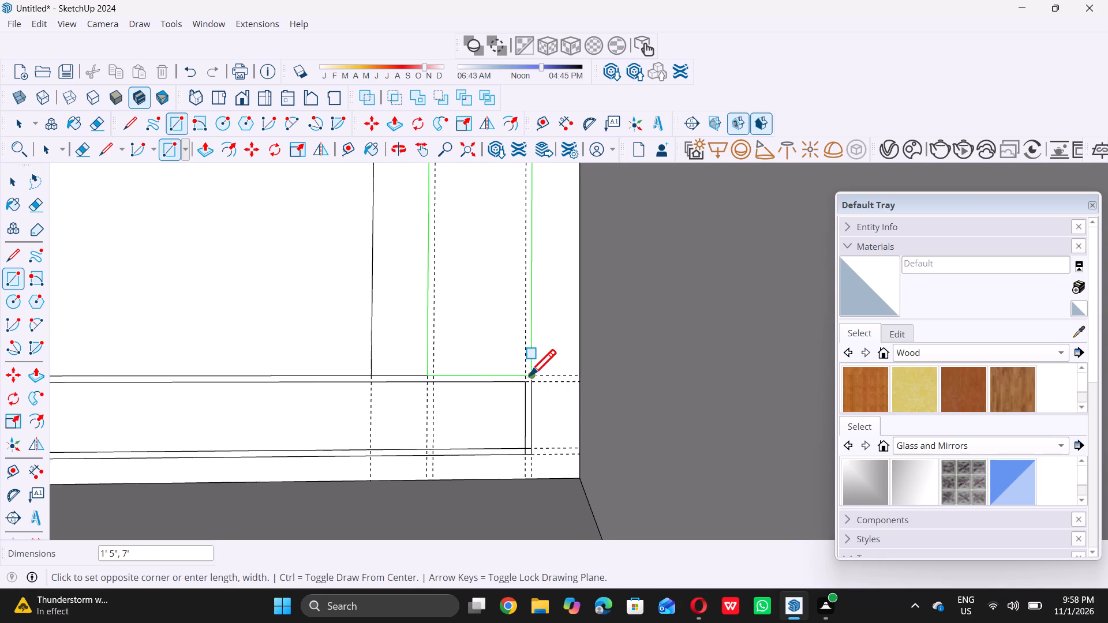
scroll(529, 376, up, 13)
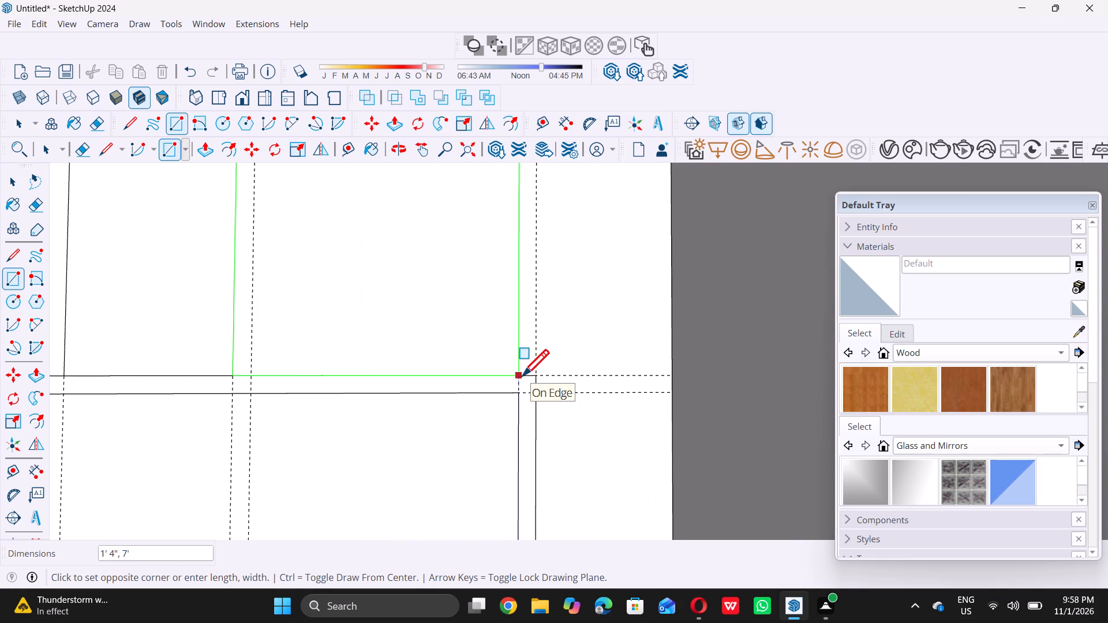
double_click(522, 376)
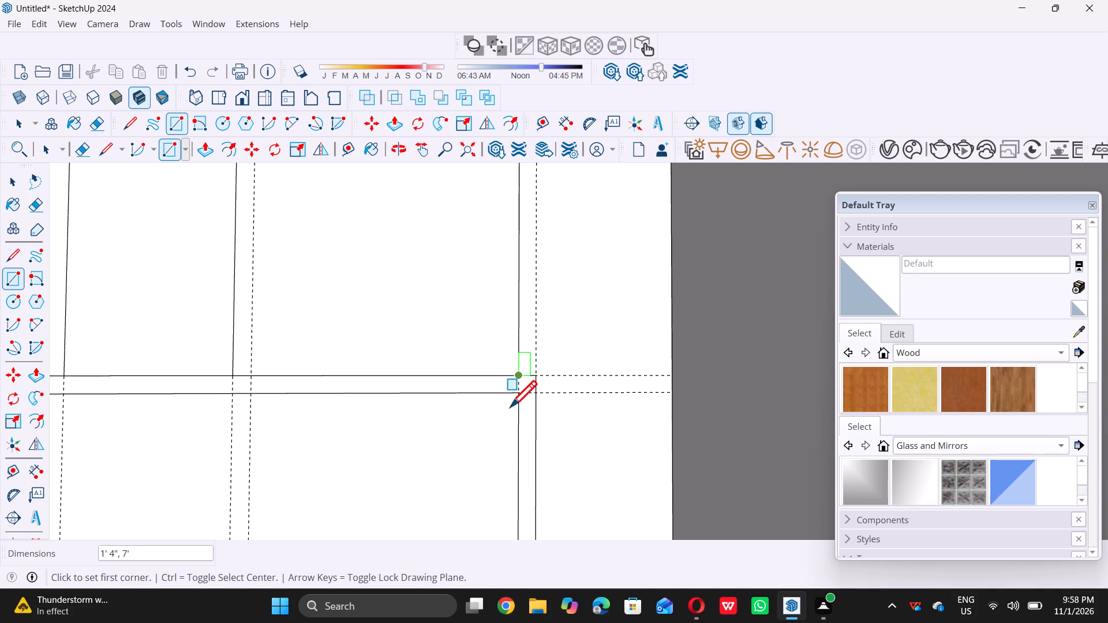
Round the large panel's upper-left corner with a tangent arc from the second horizontal guide to its top edge, trimming the corner.
scroll(512, 422, down, 20)
scroll(512, 422, down, 3)
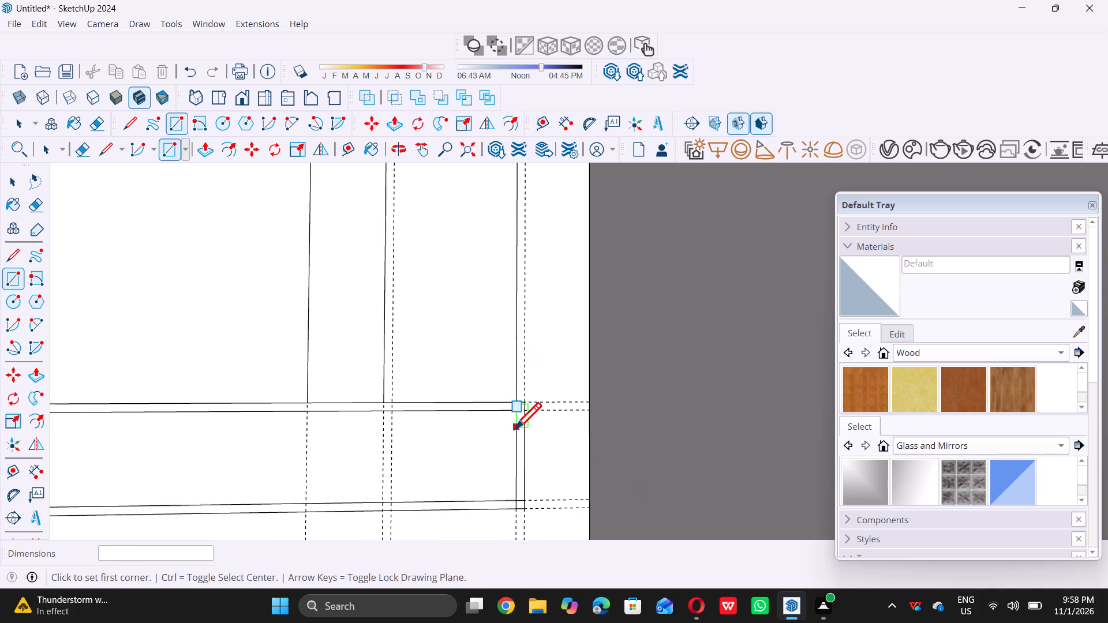
scroll(515, 429, down, 14)
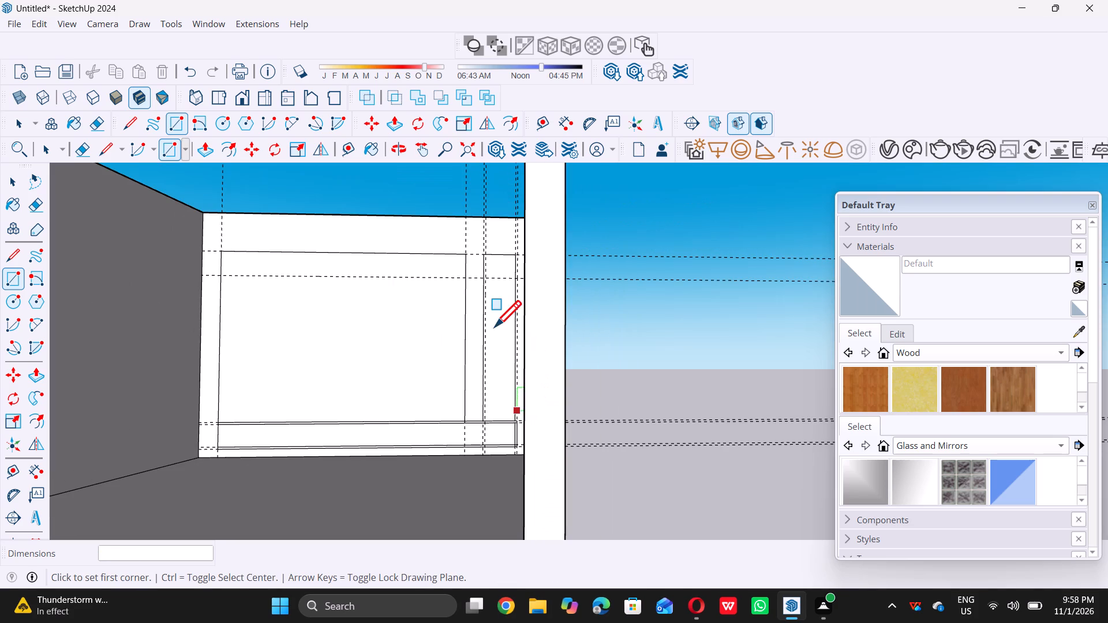
scroll(500, 261, up, 6)
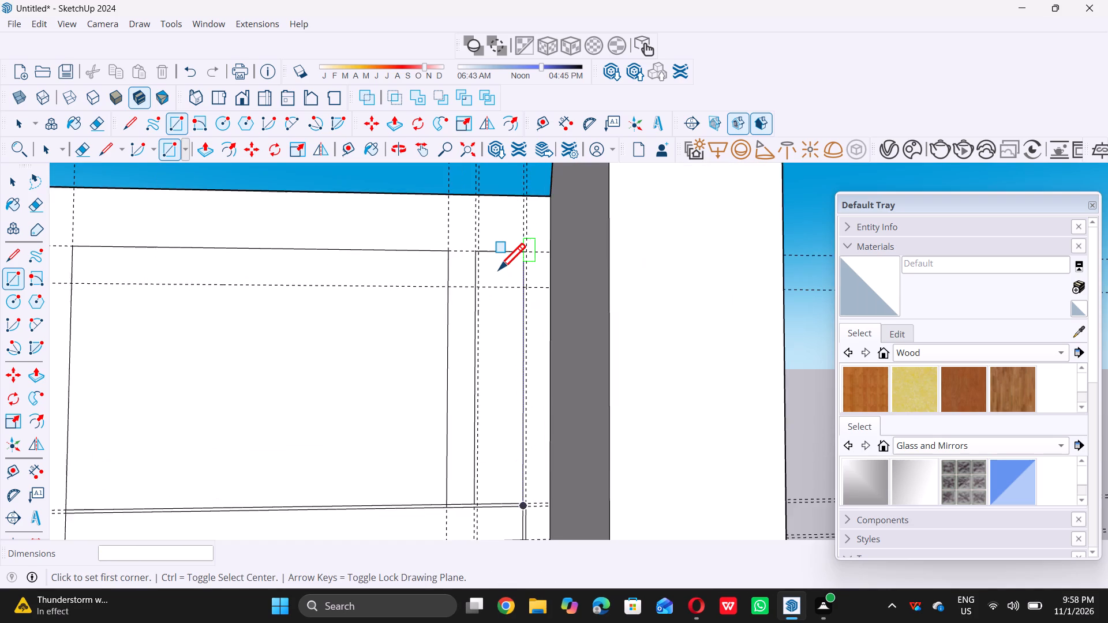
scroll(497, 271, down, 3)
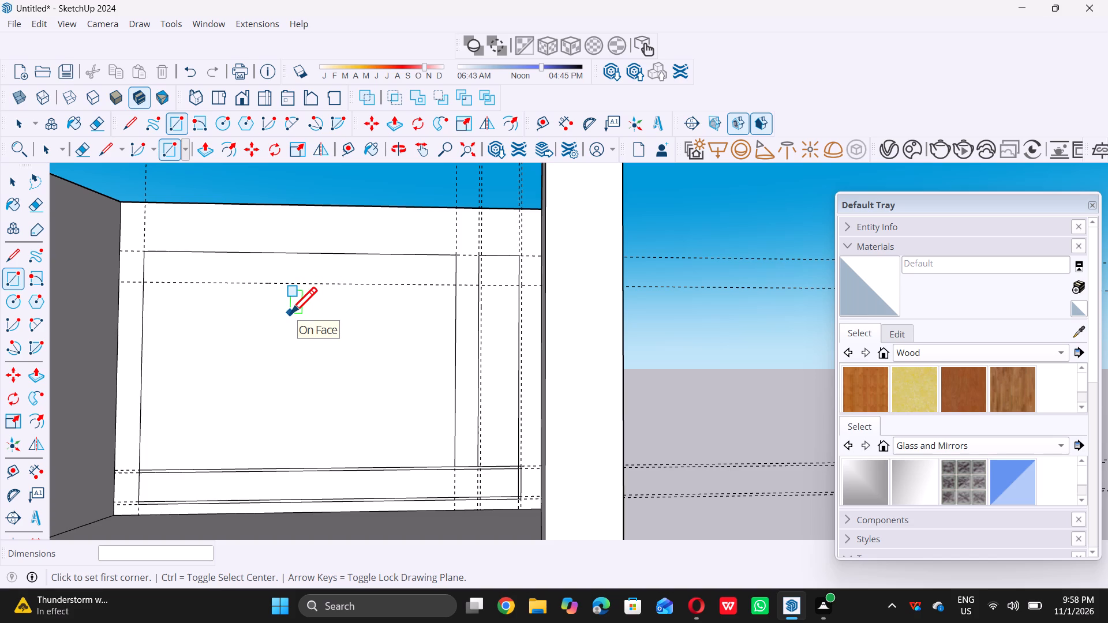
key(space)
key(l)
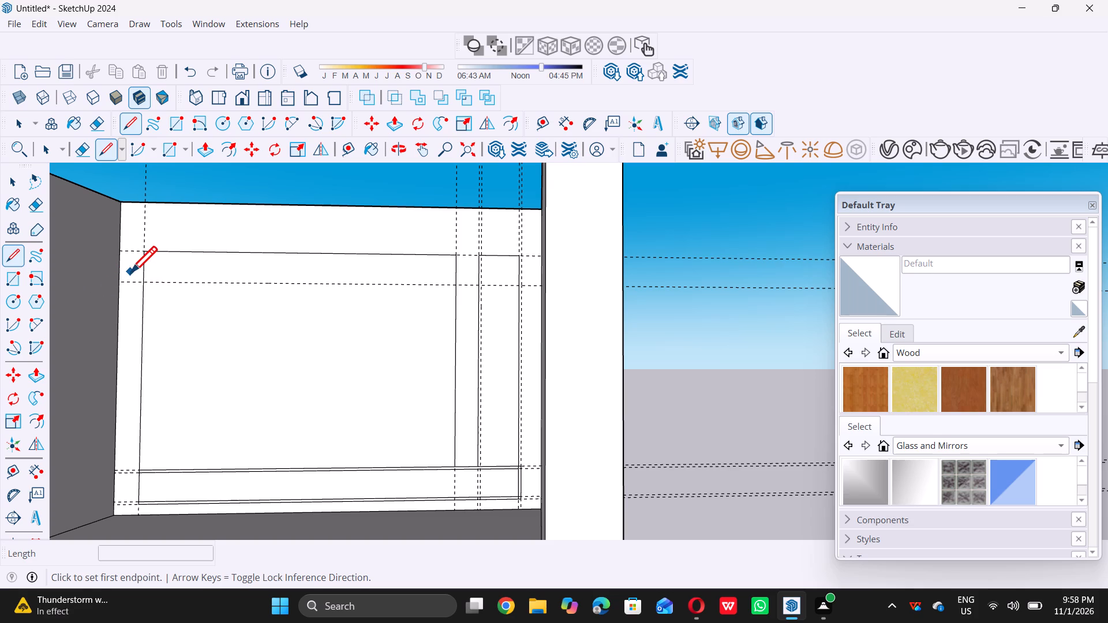
key(space)
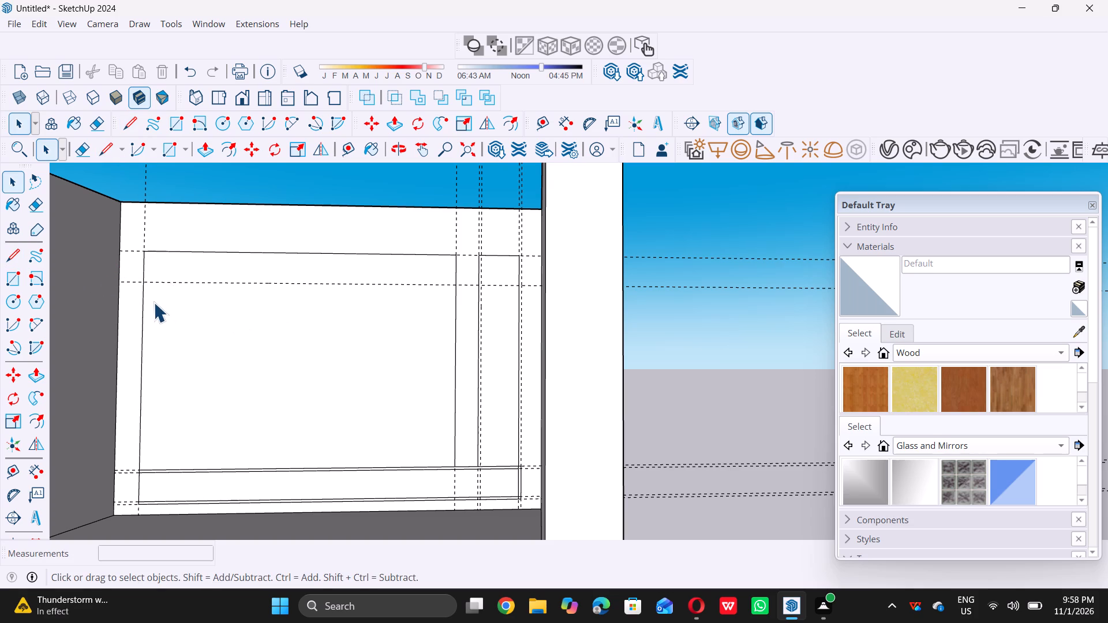
key(a)
scroll(147, 285, up, 4)
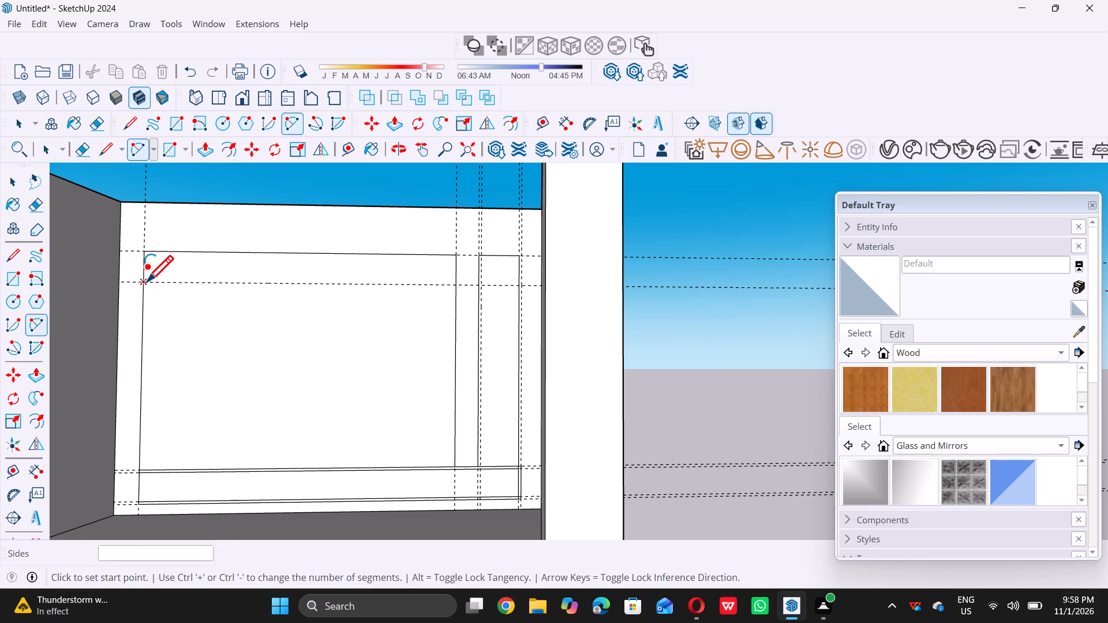
click(144, 282)
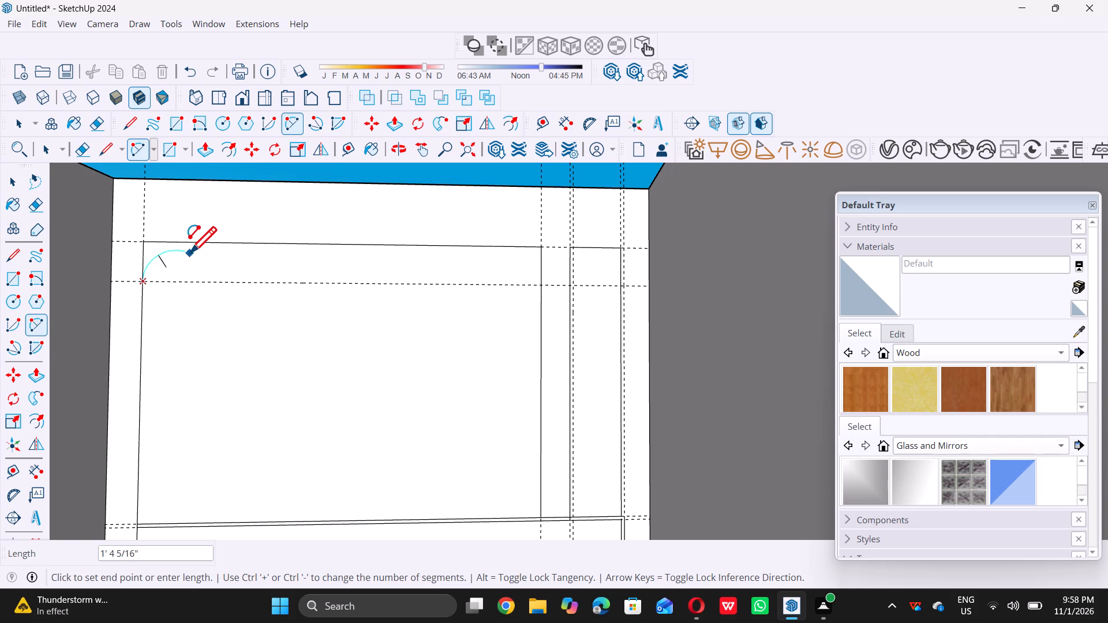
triple_click(187, 243)
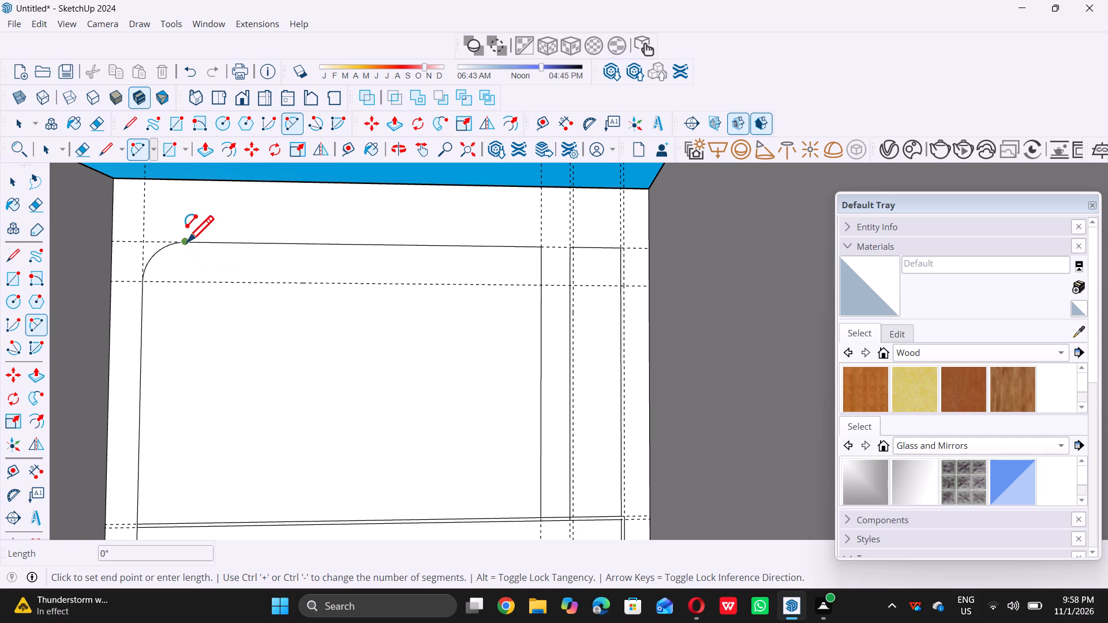
key(space)
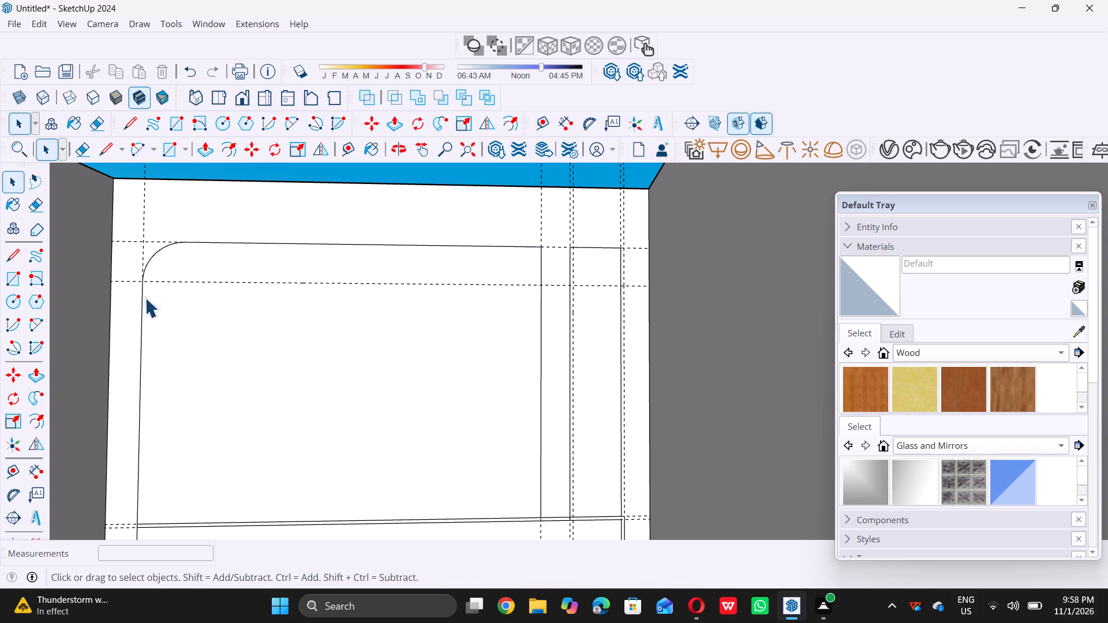
Examine the panel outlines on the back wall and the top of the narrow side panel.
scroll(244, 275, down, 2)
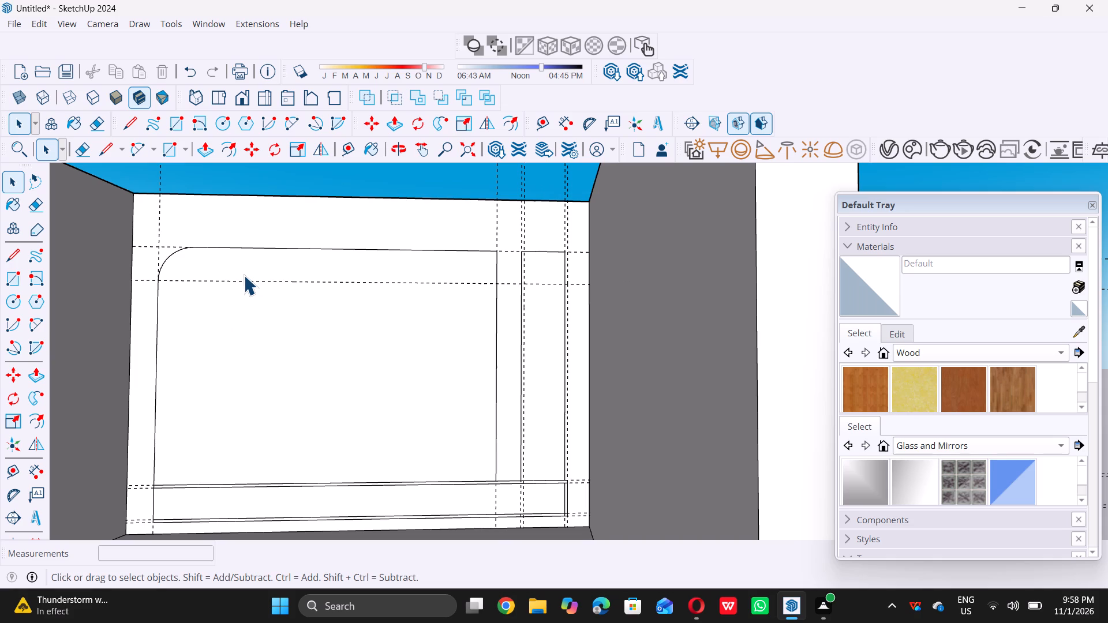
scroll(231, 274, down, 5)
middle_drag(234, 275, 243, 277)
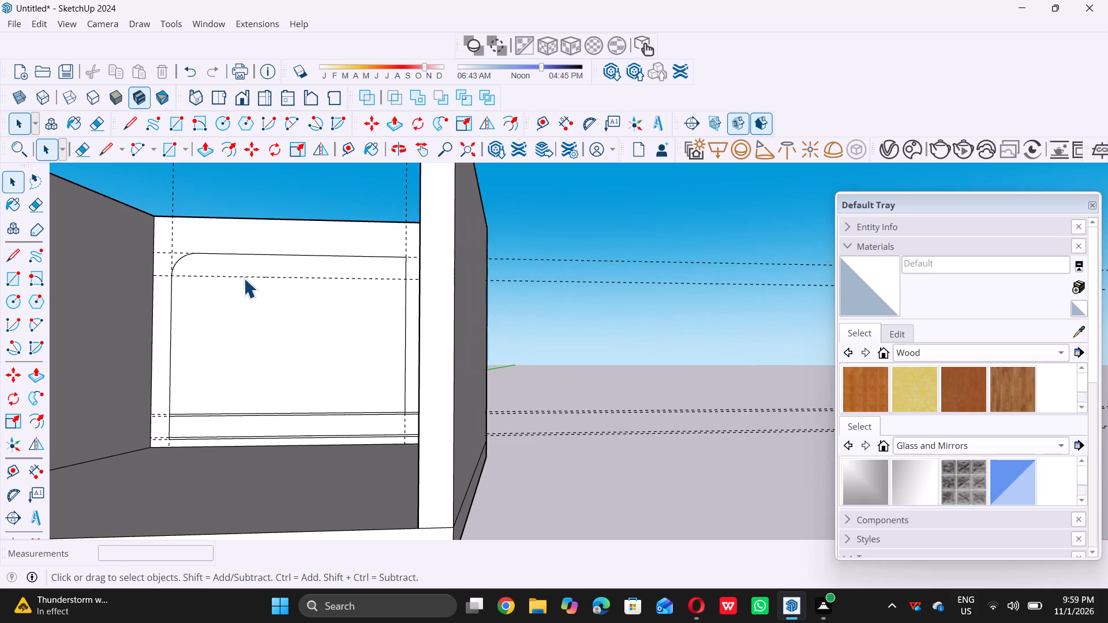
middle_drag(286, 275, 302, 282)
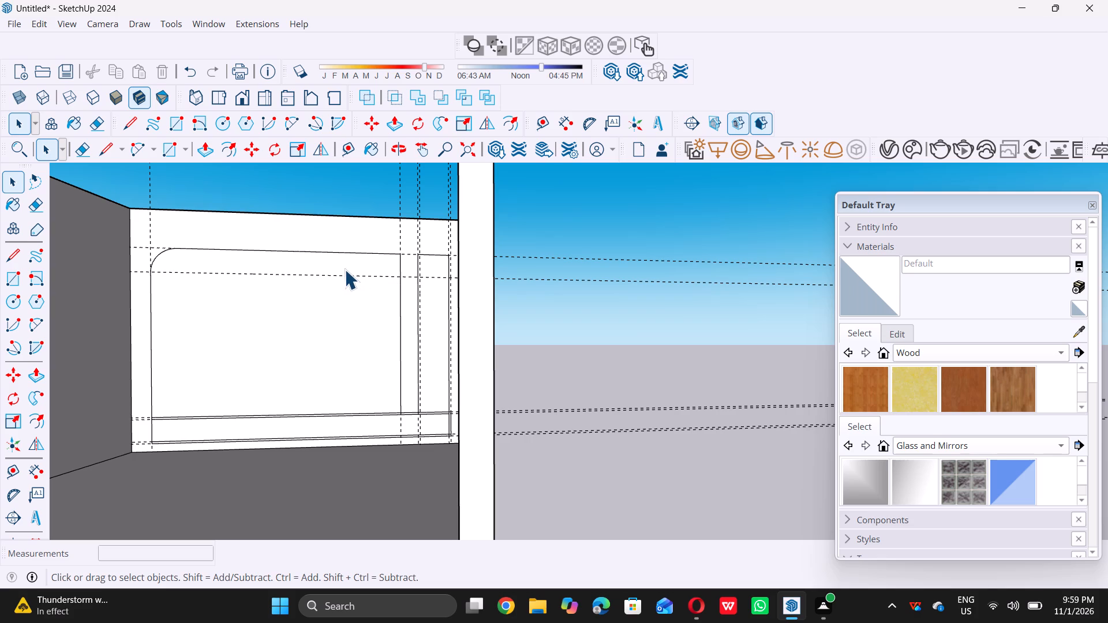
middle_drag(335, 271, 323, 269)
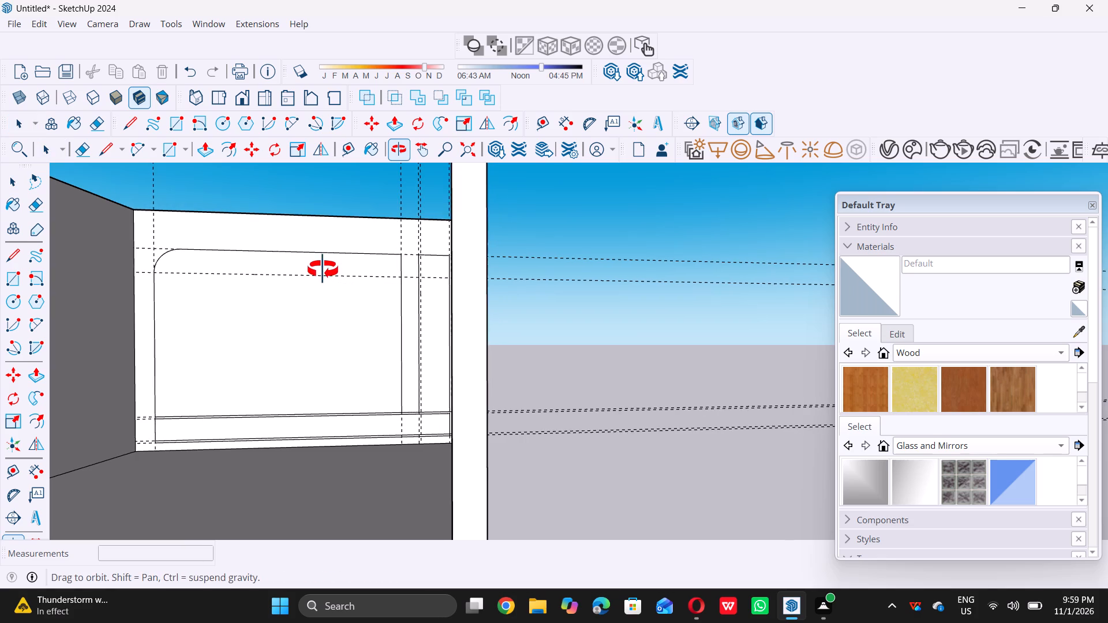
middle_drag(323, 269, 329, 272)
scroll(432, 261, up, 3)
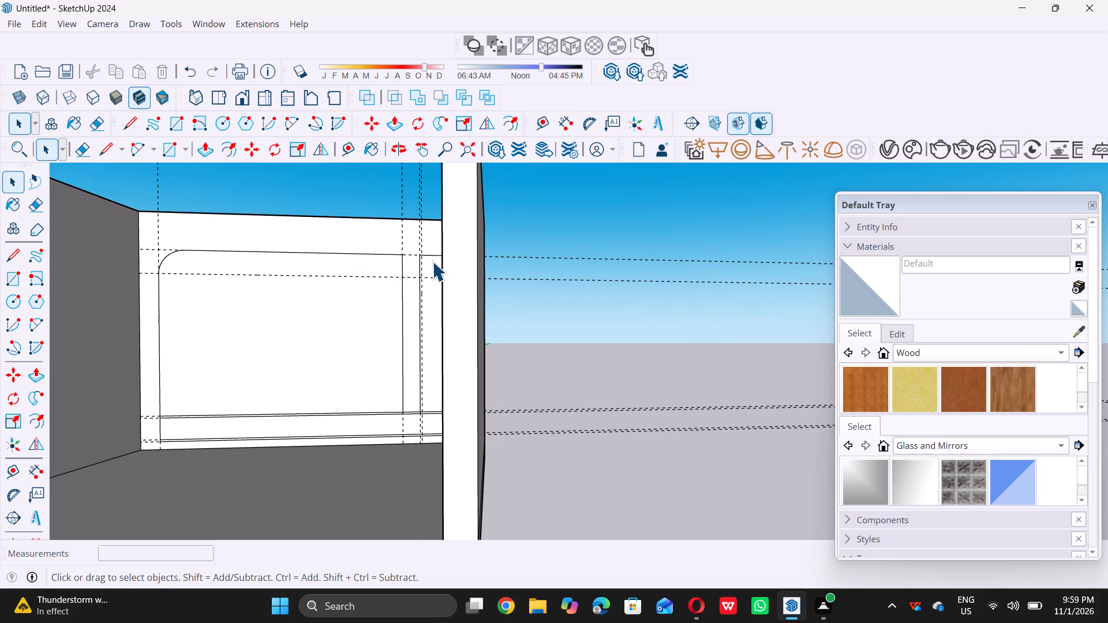
scroll(432, 261, up, 3)
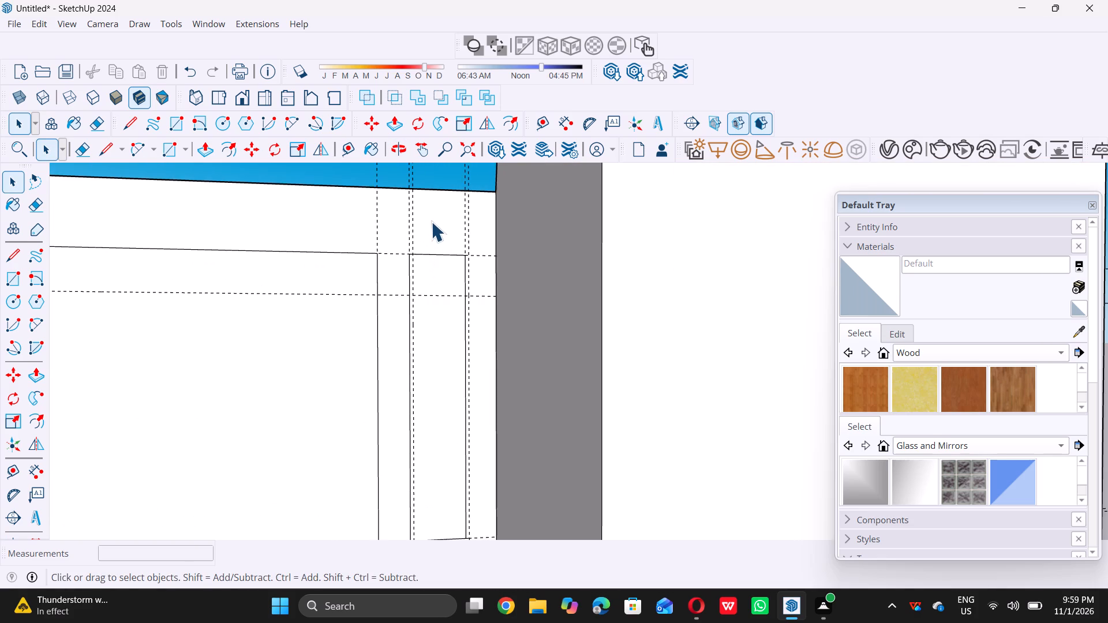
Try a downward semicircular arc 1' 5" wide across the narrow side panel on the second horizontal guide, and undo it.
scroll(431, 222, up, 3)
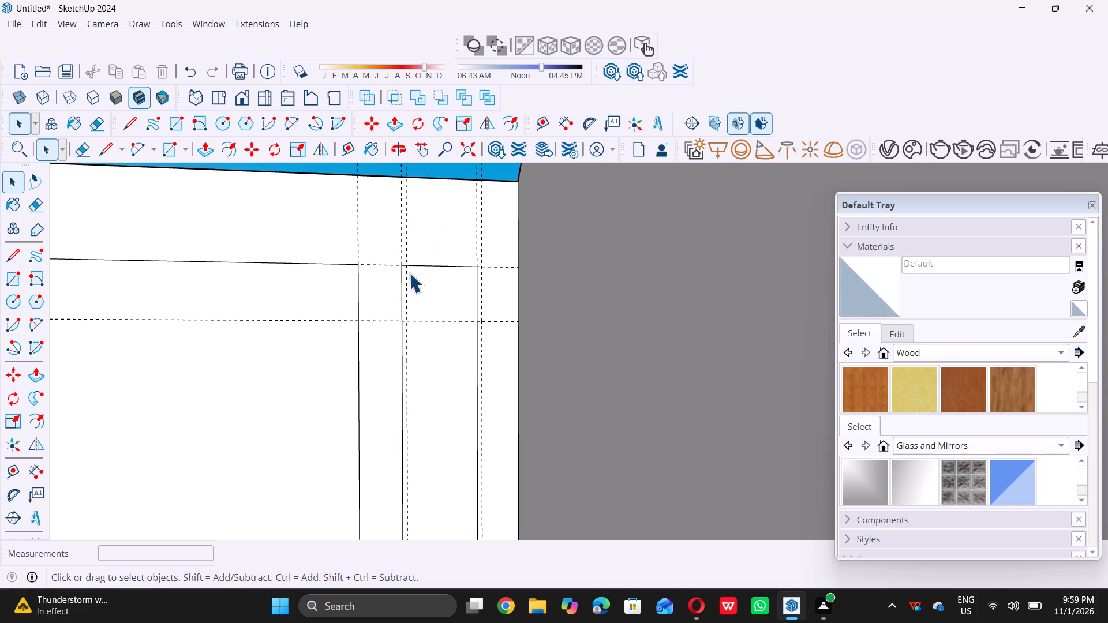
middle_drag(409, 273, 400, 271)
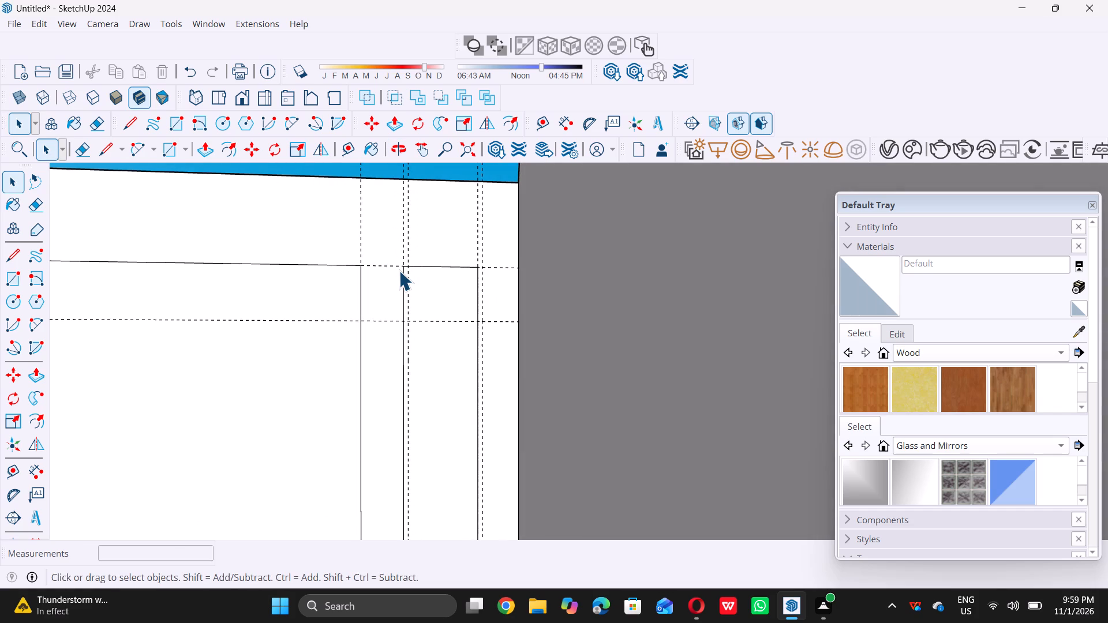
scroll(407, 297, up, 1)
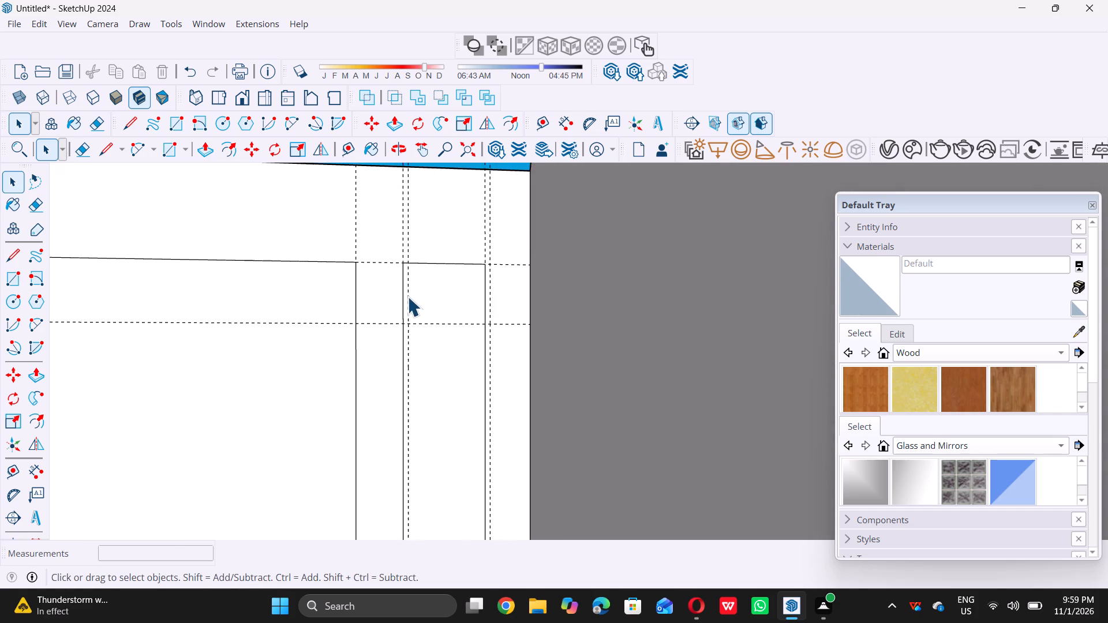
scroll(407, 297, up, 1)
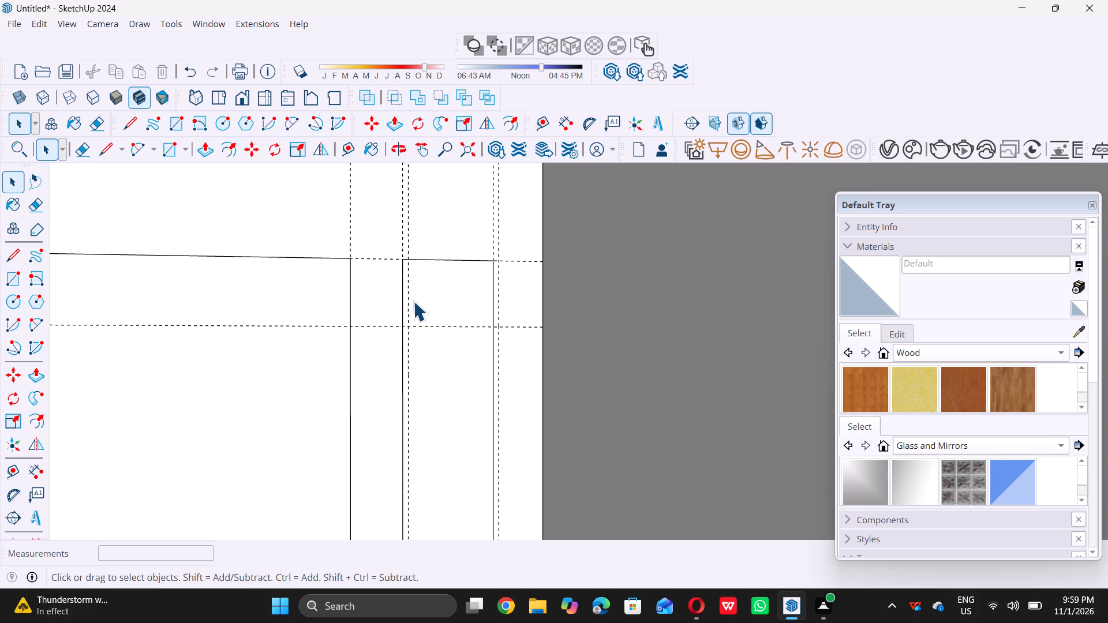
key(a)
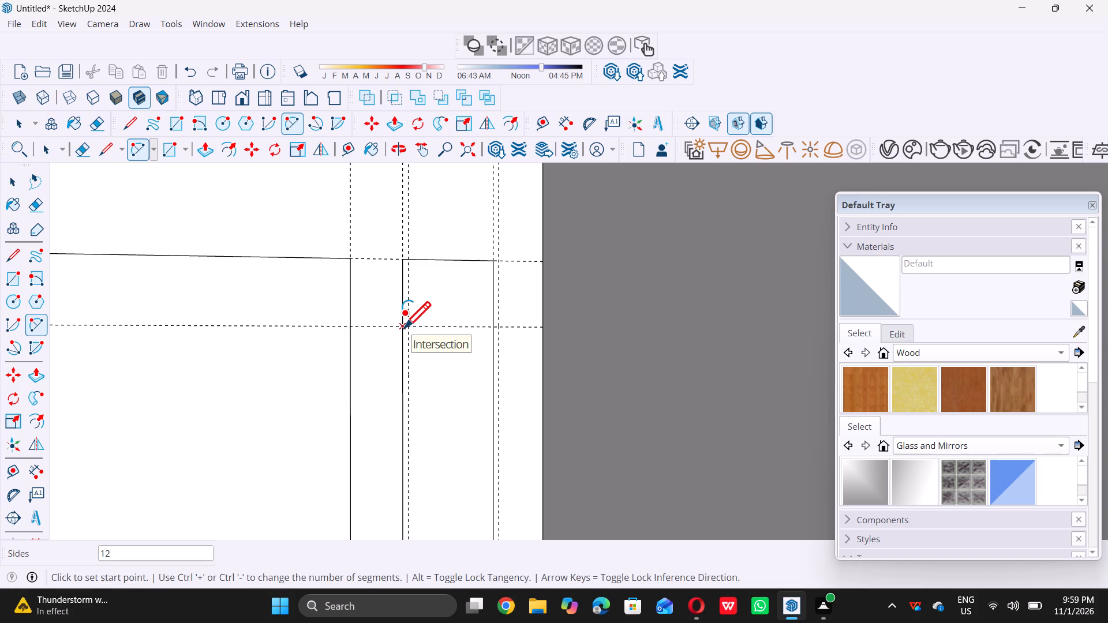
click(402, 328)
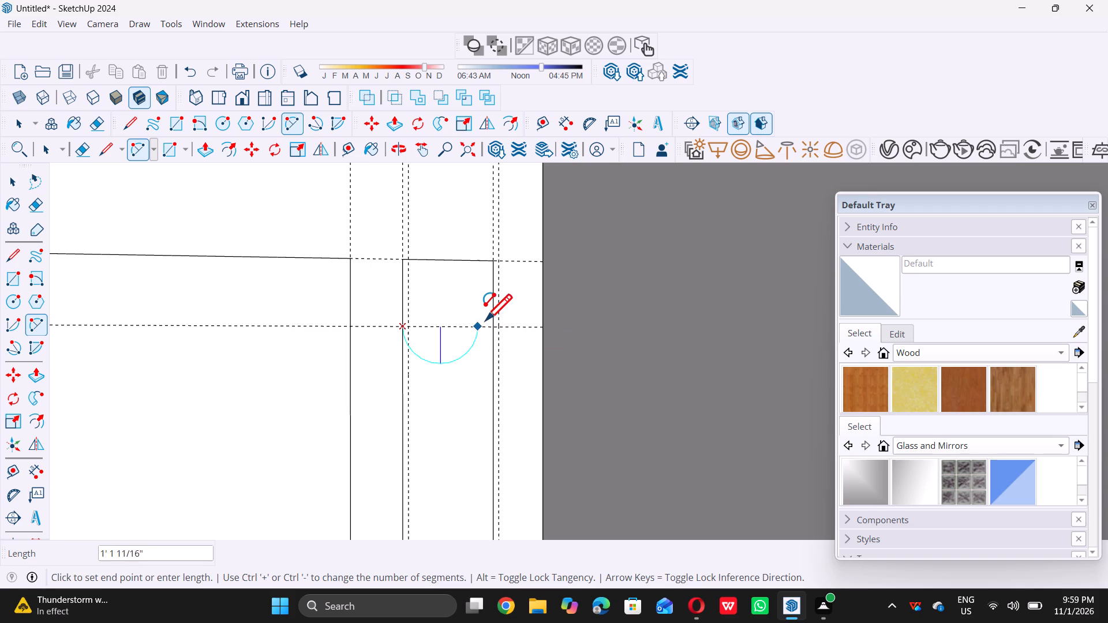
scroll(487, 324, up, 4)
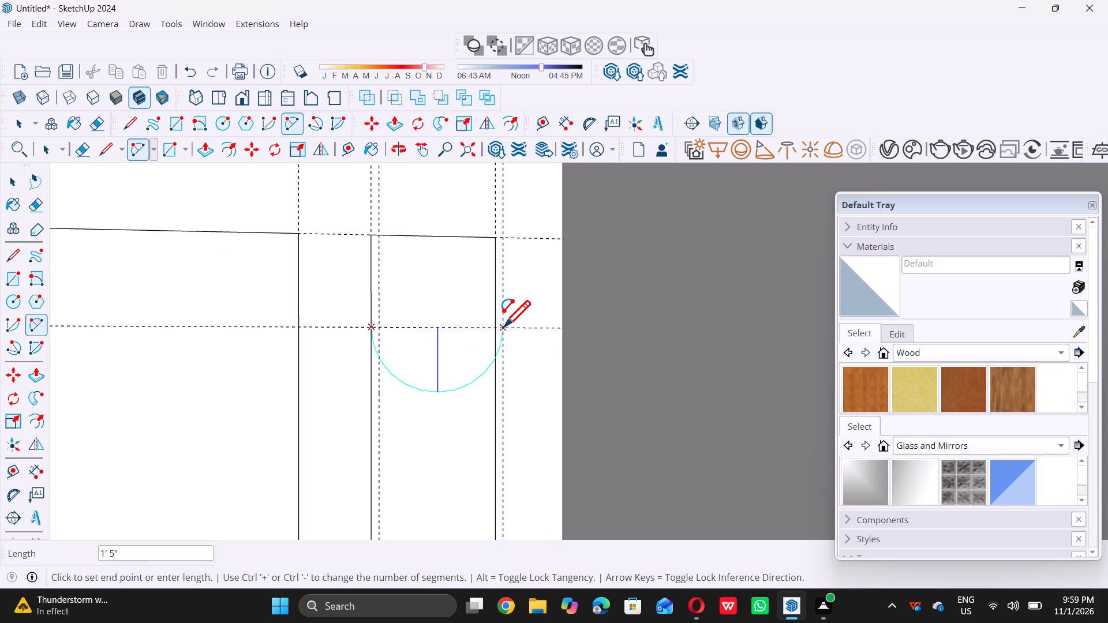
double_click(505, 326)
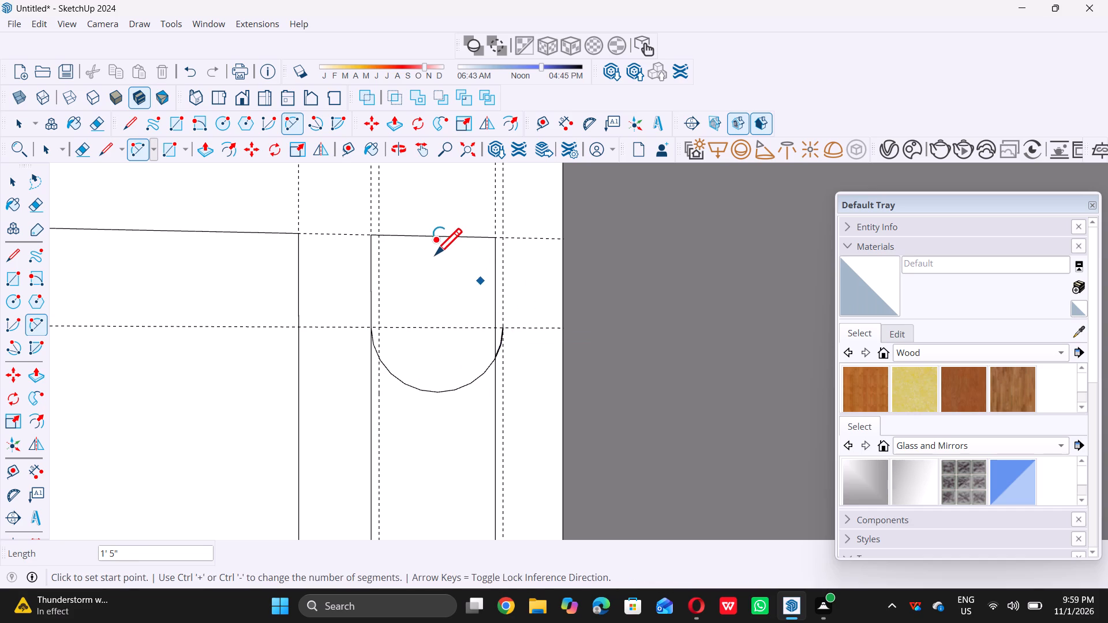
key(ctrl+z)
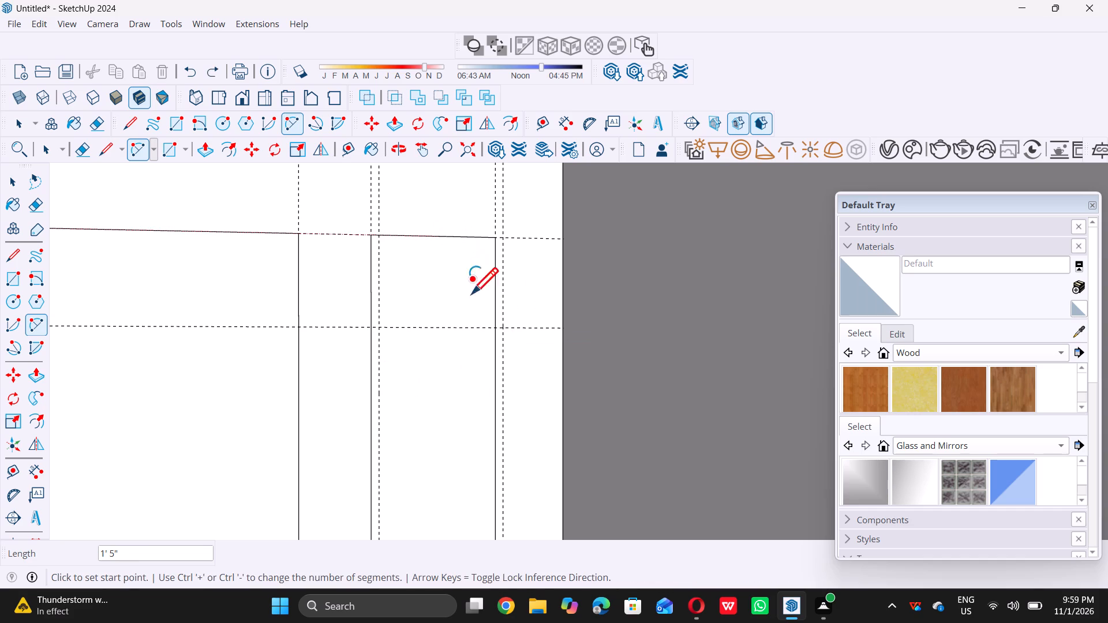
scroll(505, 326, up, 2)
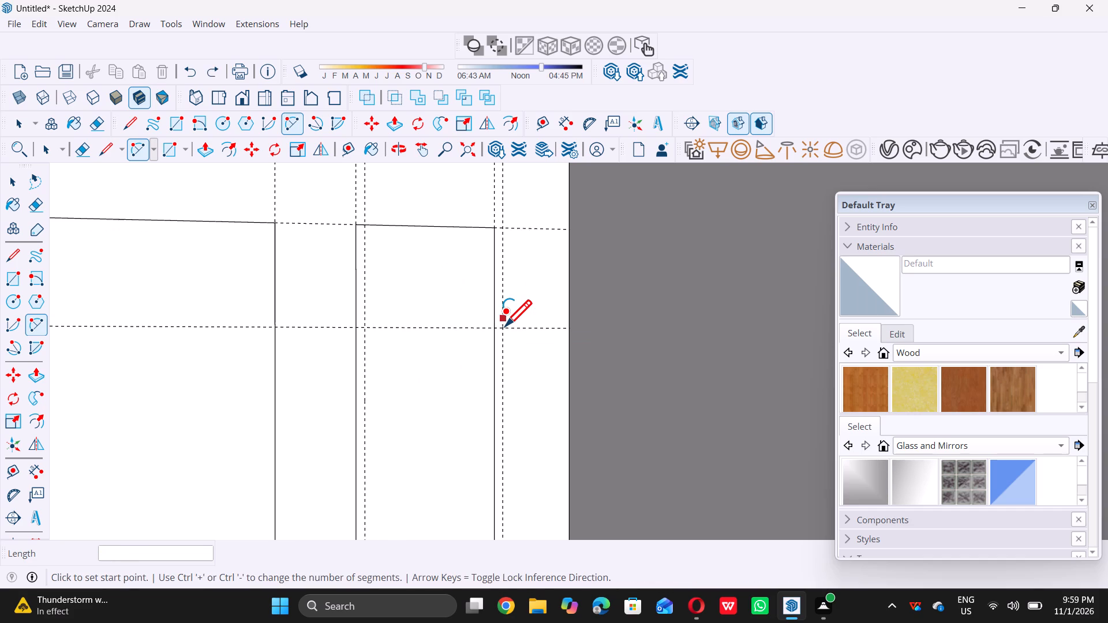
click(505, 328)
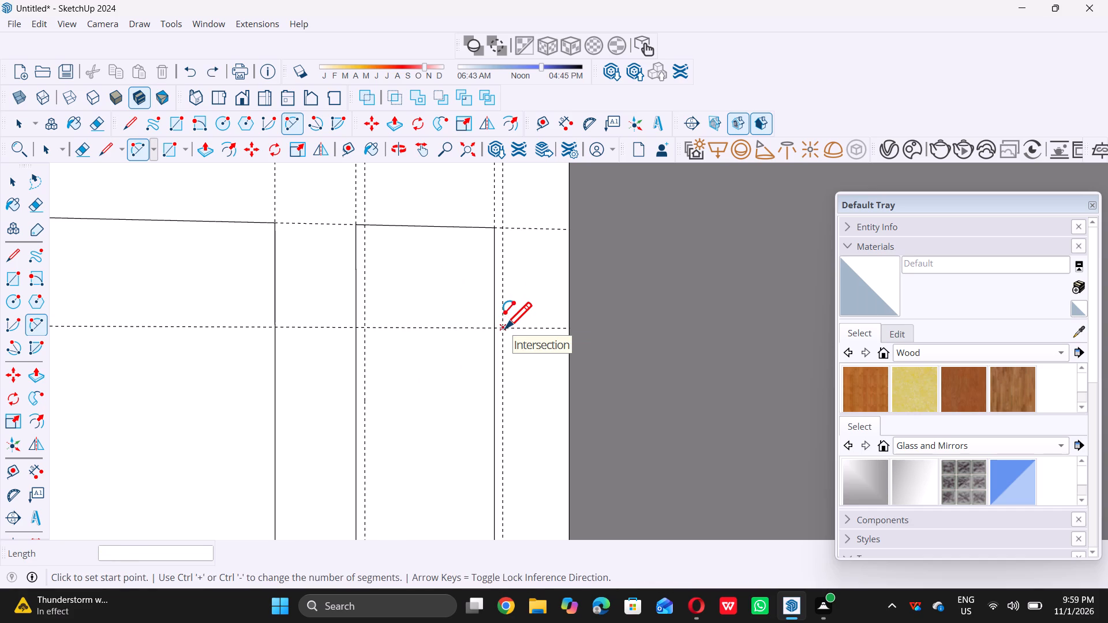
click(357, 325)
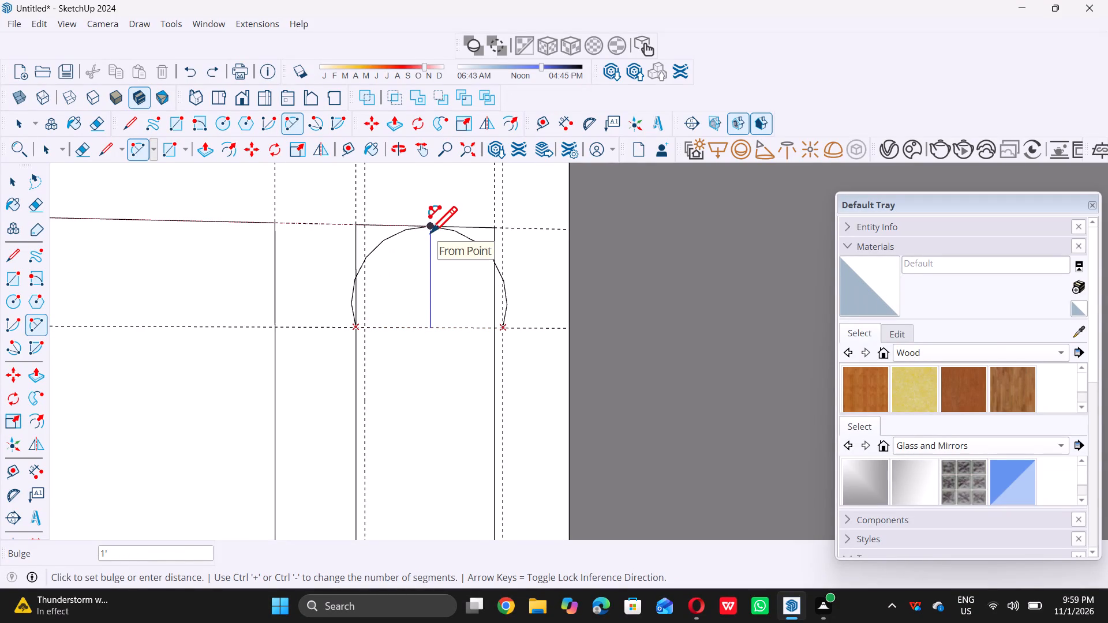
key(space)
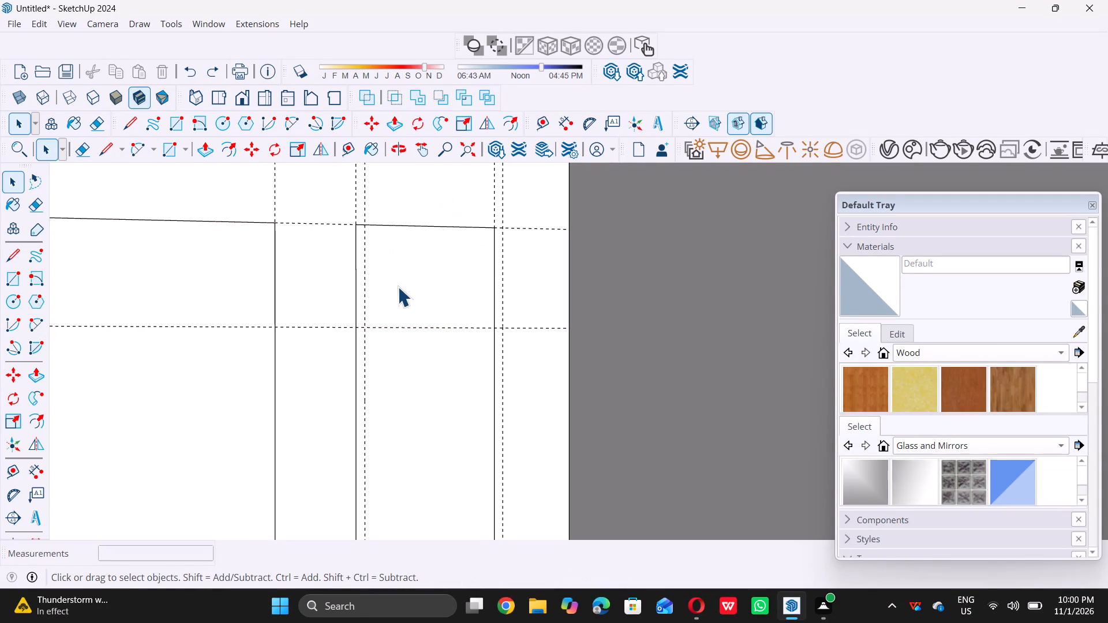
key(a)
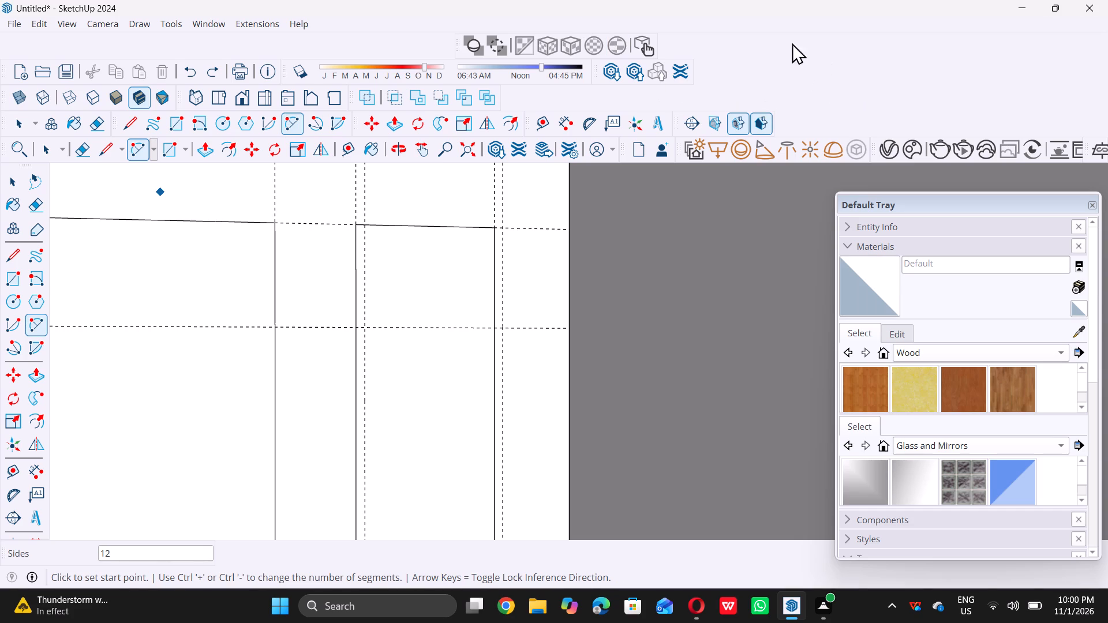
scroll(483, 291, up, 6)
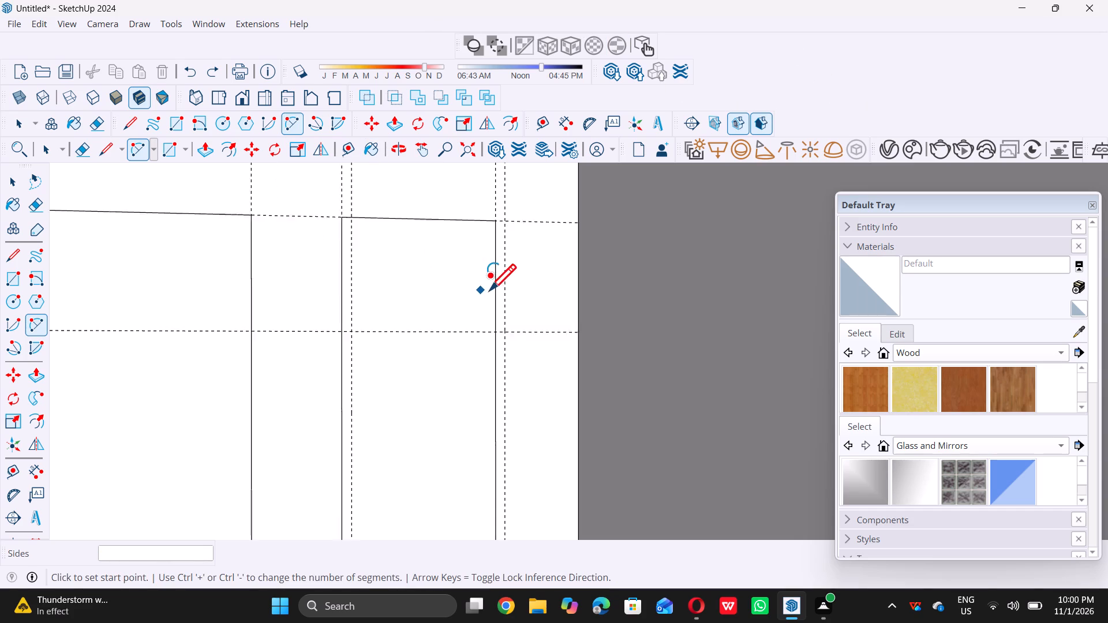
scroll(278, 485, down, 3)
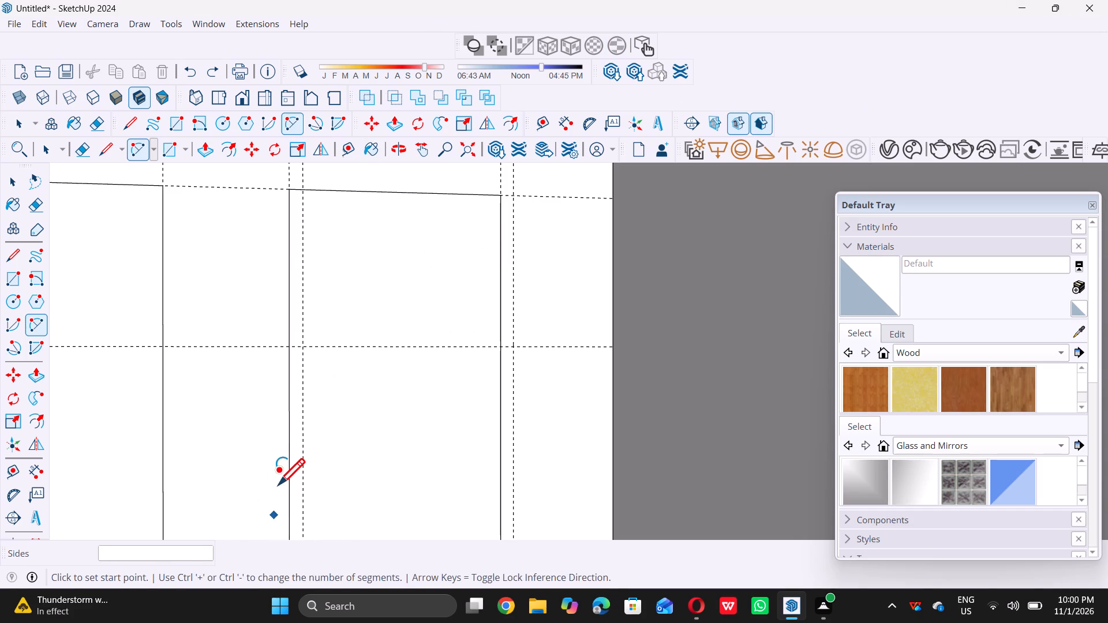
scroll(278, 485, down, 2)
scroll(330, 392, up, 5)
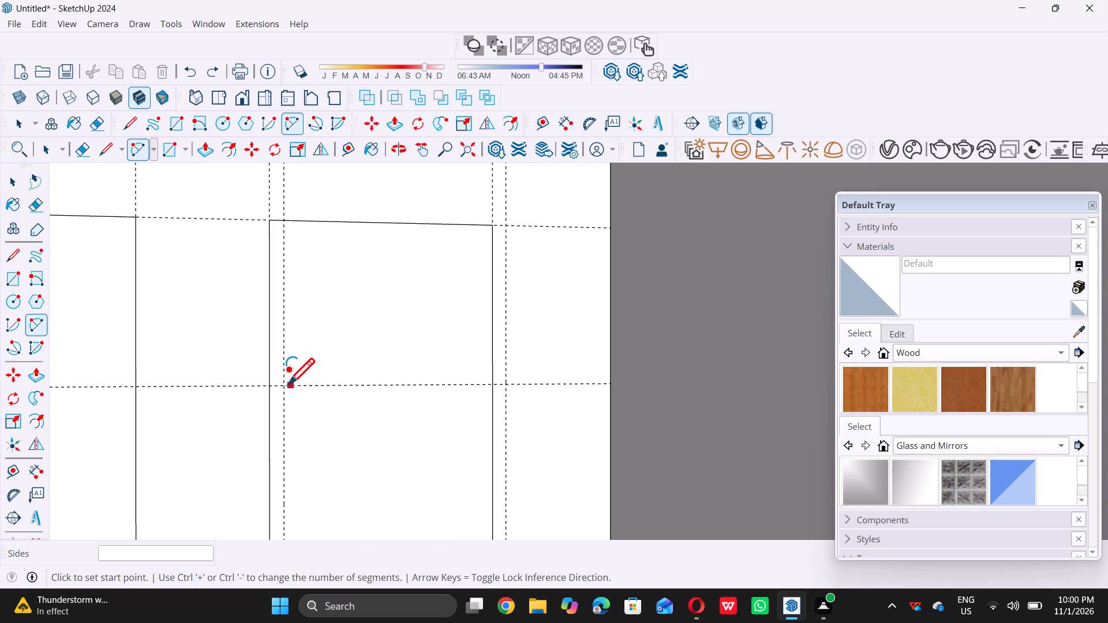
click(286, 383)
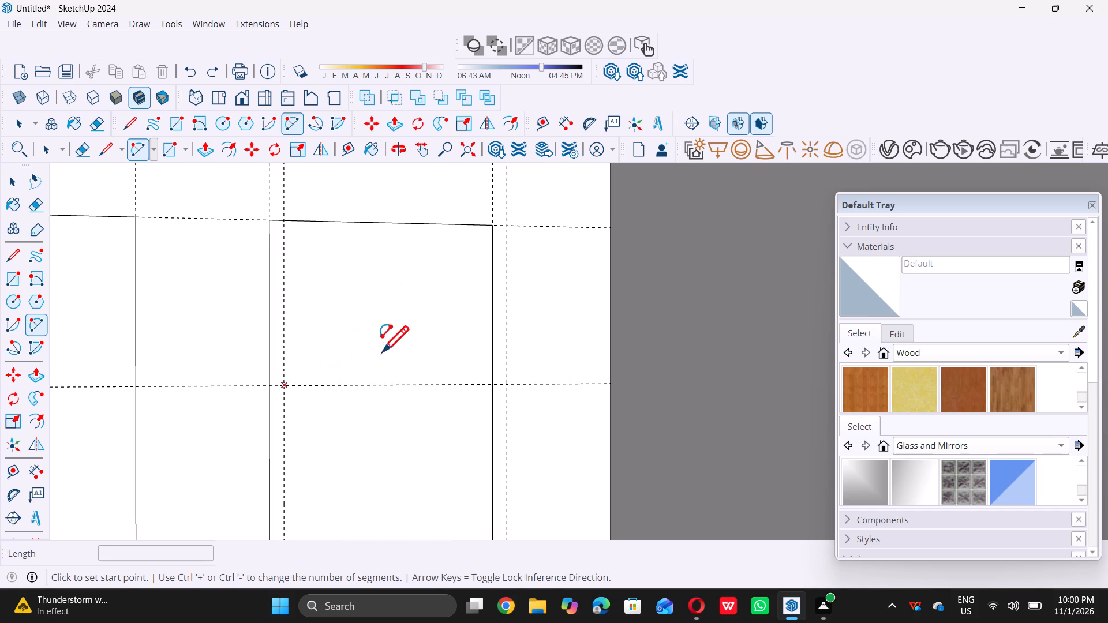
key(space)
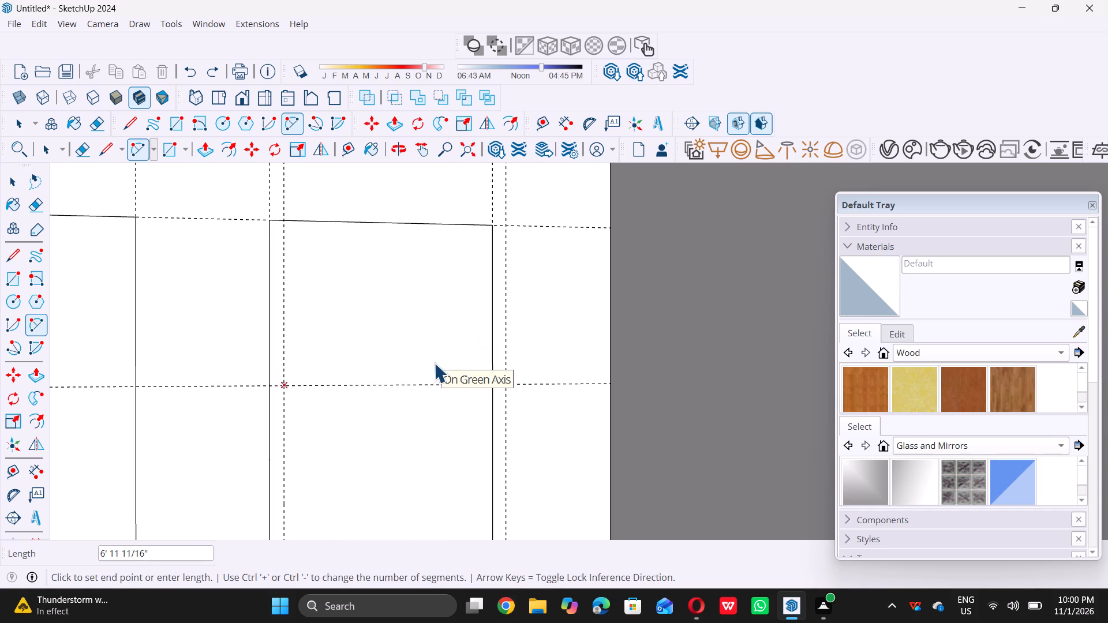
Draw an upward arc from the narrow panel's inner edge to the outermost vertical guide along the second horizontal guide, peaking just below the panel's top.
key(a)
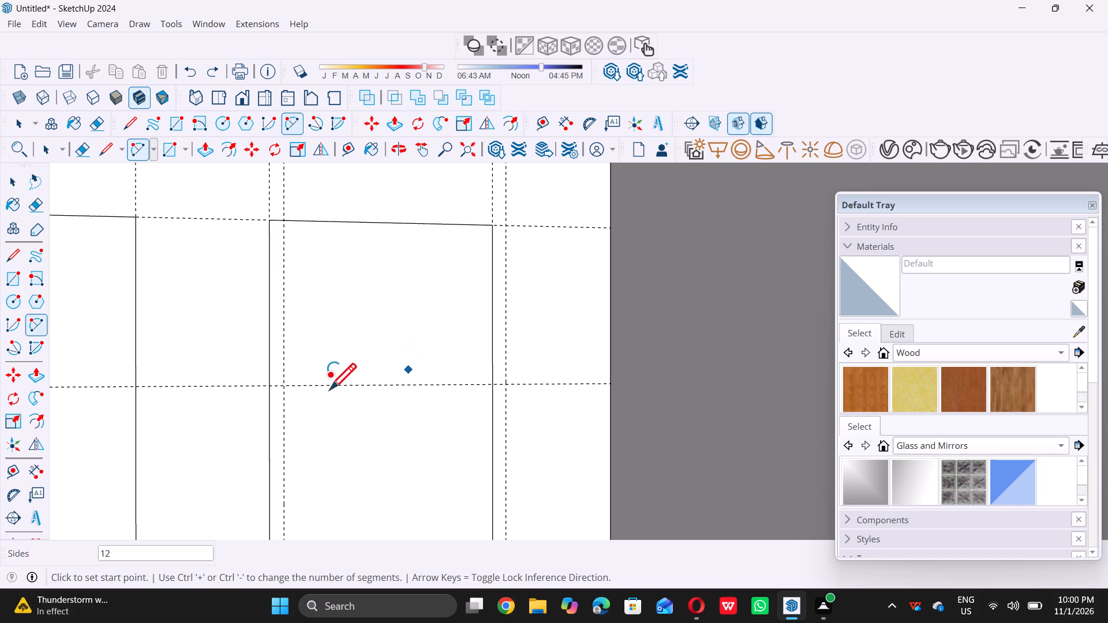
click(269, 388)
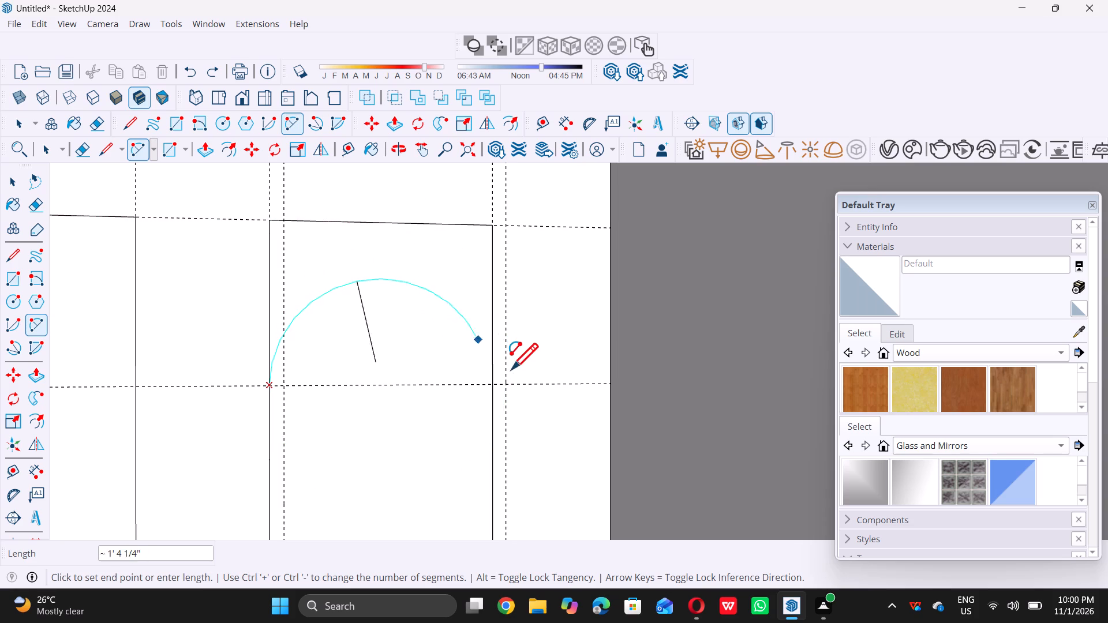
click(507, 386)
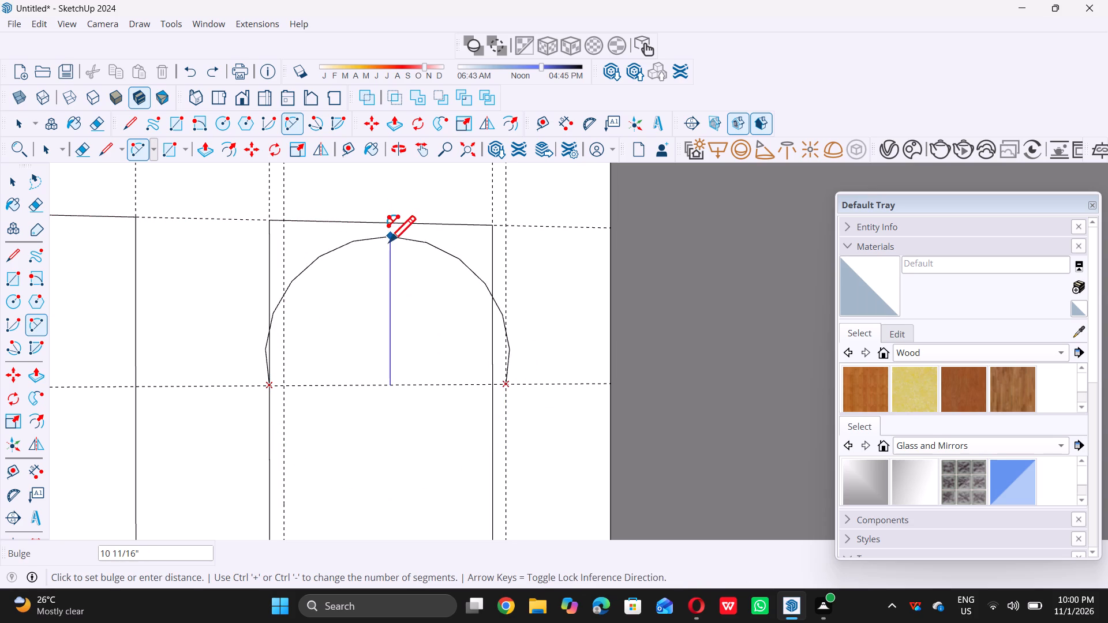
double_click(387, 253)
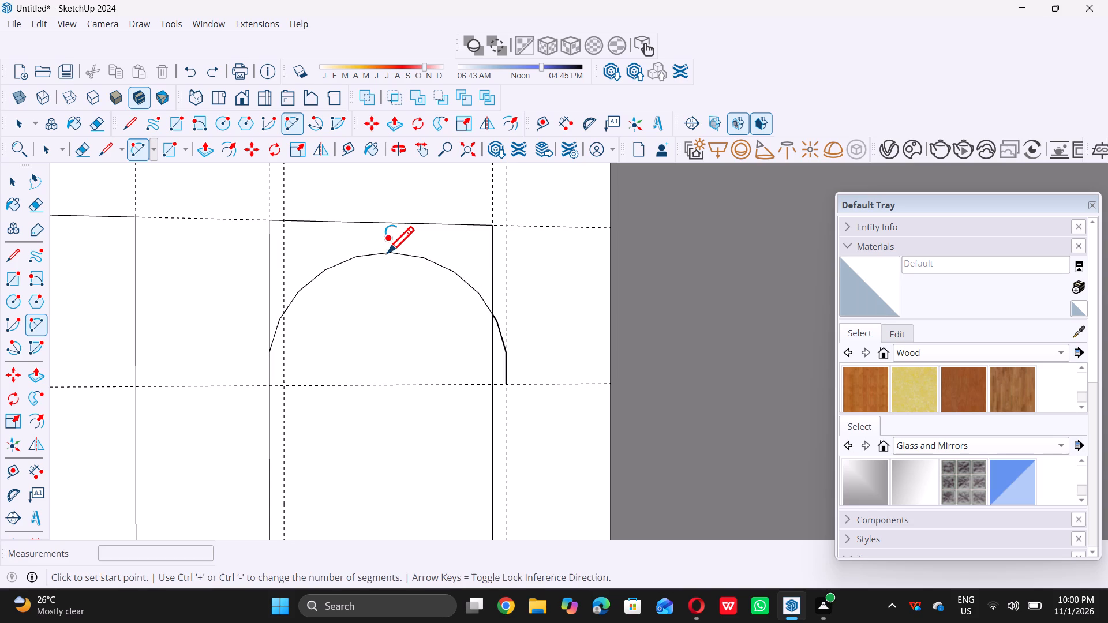
key(space)
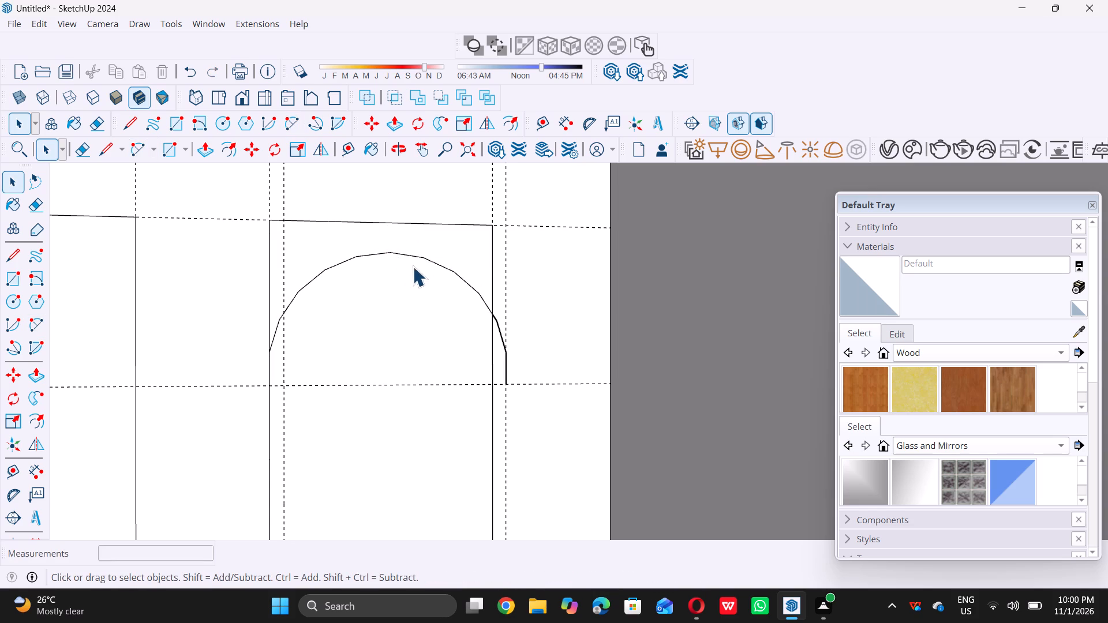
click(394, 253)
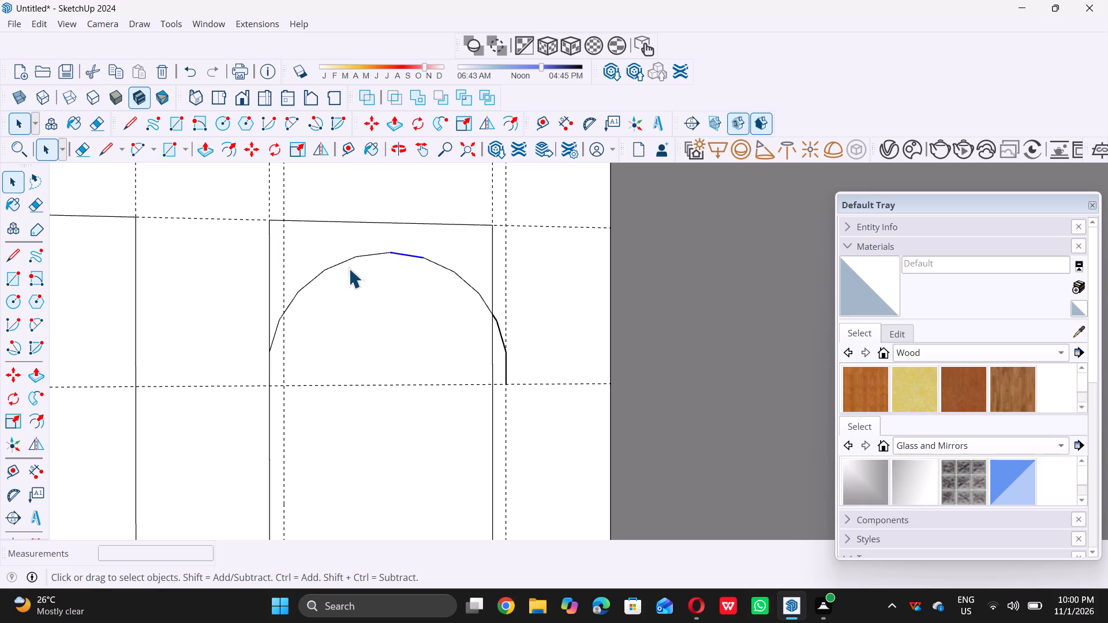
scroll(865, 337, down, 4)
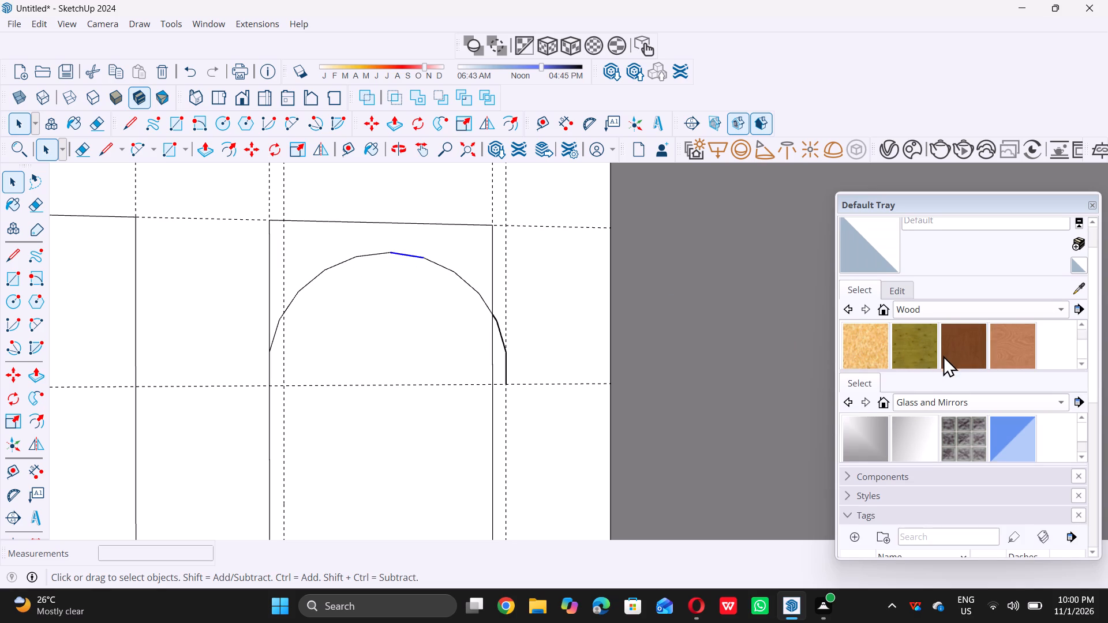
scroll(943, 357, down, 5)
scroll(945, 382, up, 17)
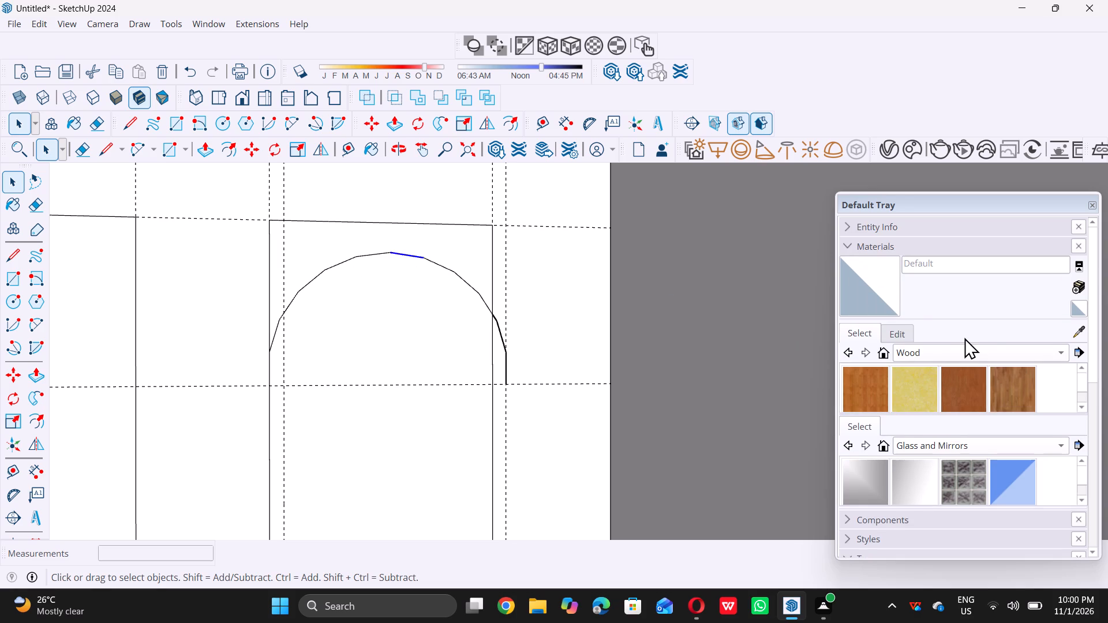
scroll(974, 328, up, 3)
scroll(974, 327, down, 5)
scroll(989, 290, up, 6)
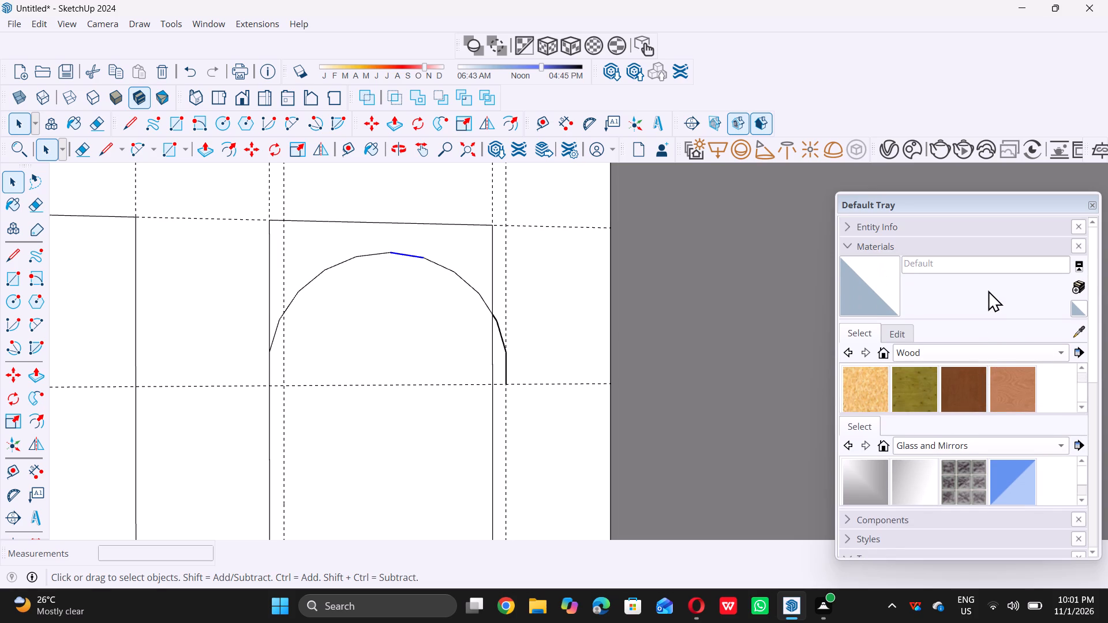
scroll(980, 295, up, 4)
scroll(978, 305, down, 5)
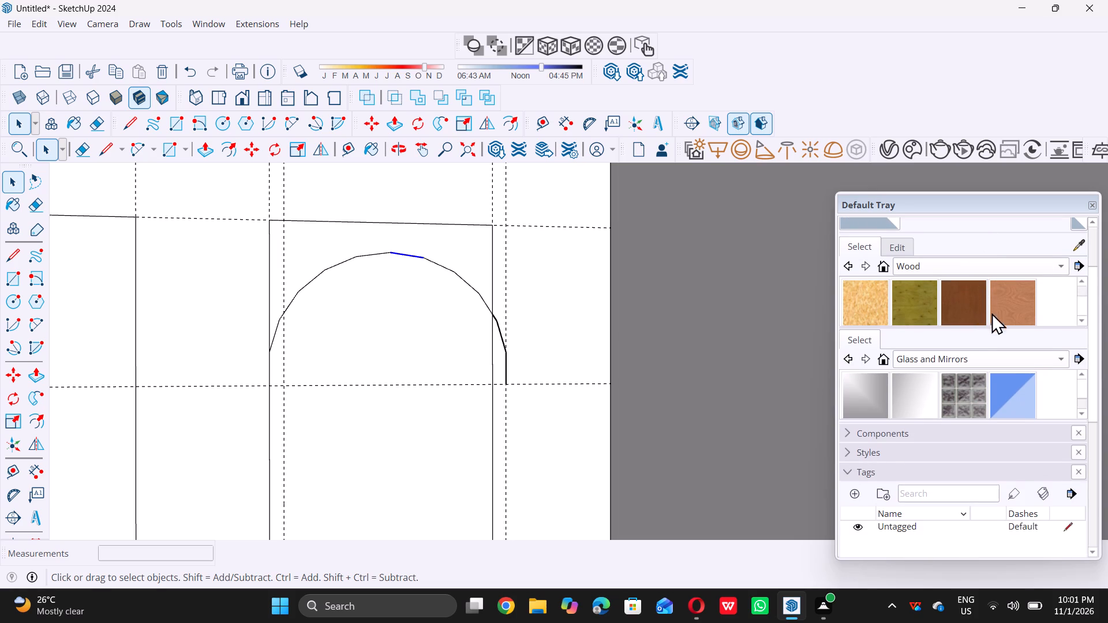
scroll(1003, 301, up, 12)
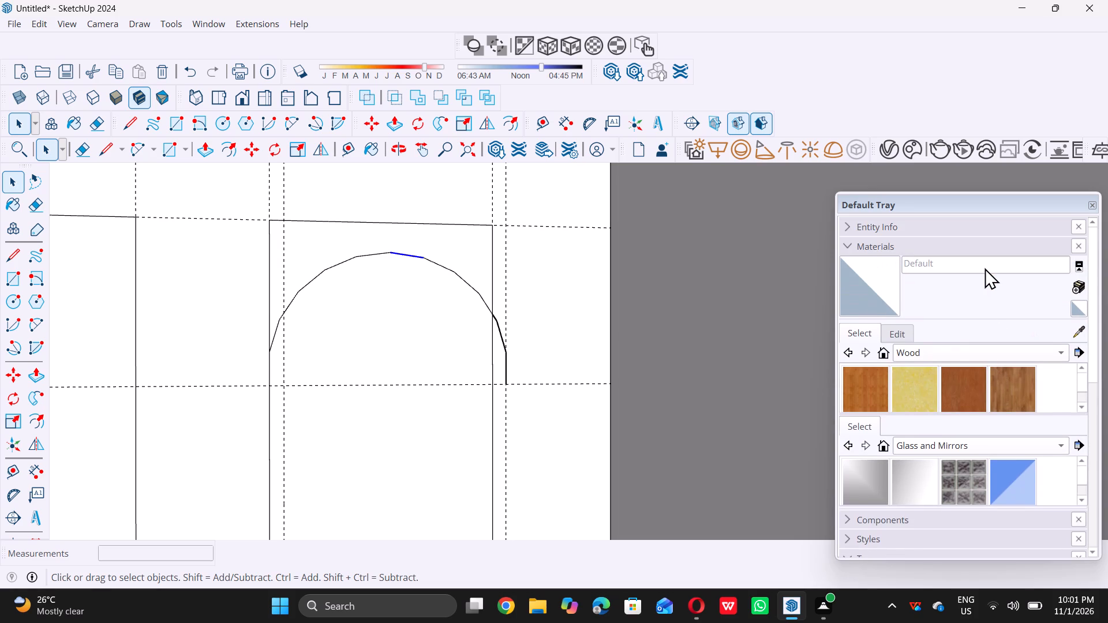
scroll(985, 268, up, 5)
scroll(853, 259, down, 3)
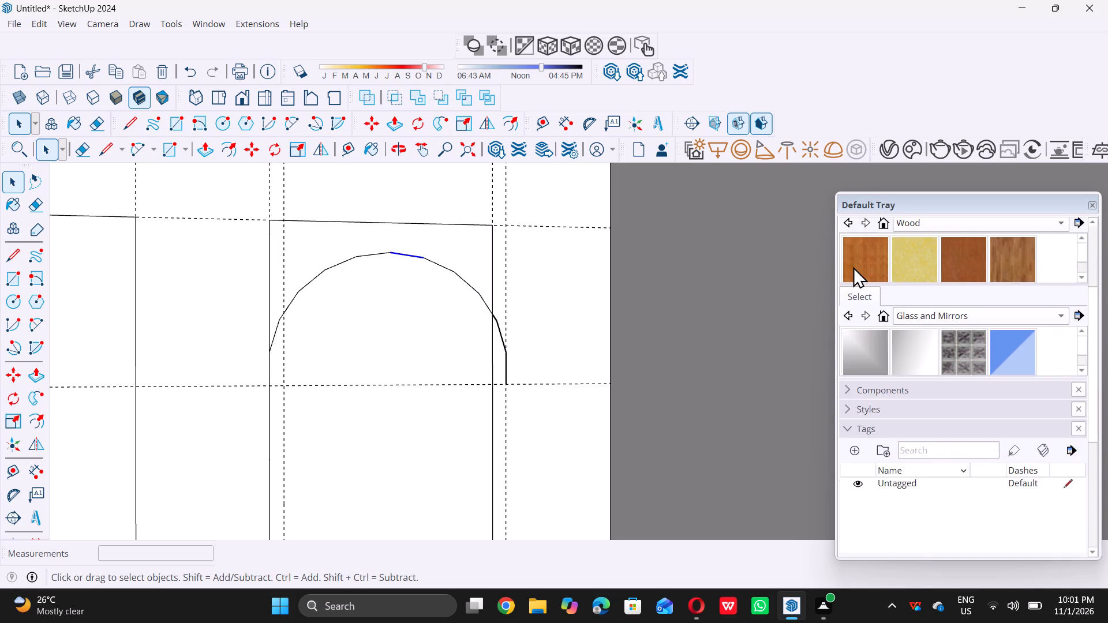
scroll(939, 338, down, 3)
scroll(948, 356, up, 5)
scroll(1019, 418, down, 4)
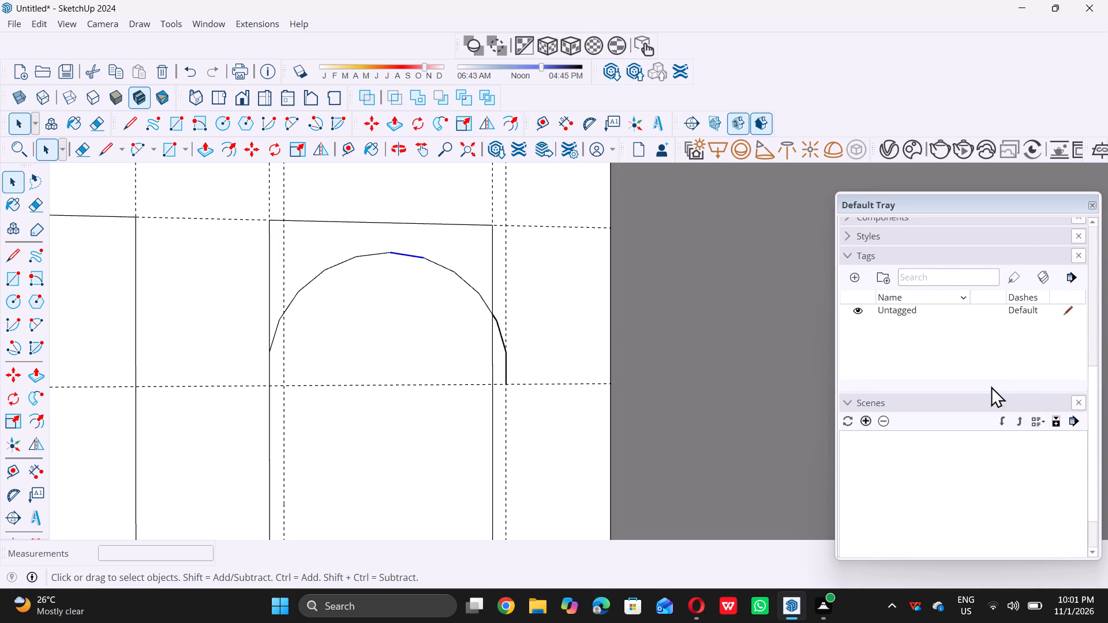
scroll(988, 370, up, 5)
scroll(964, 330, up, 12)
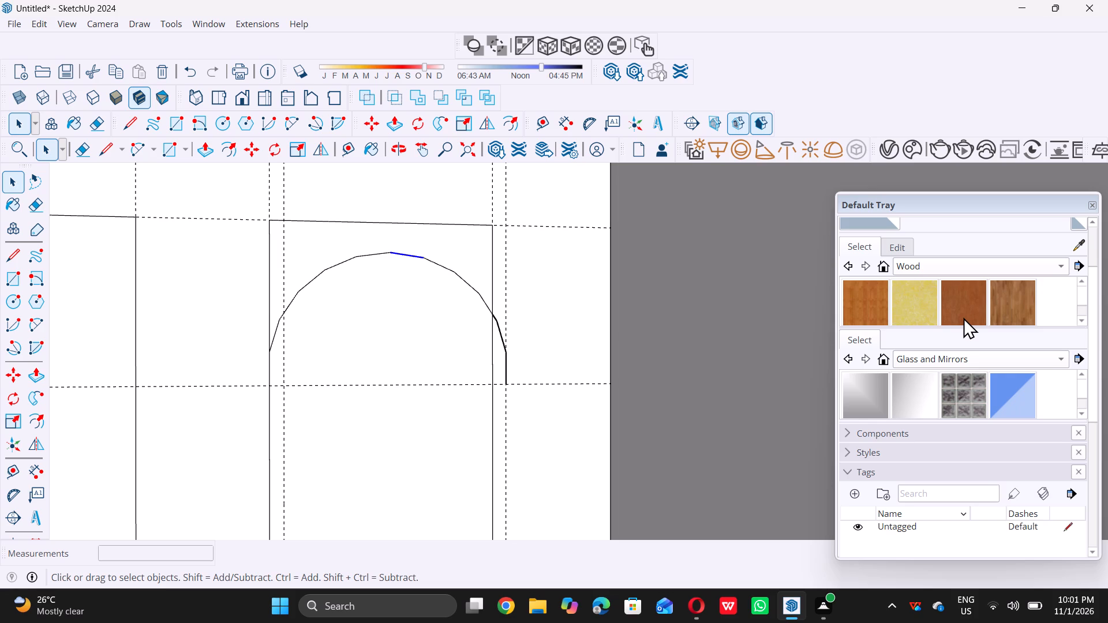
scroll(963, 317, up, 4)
Examine the arc at the top of the narrow side panel against the panel's edges and the surrounding guides.
scroll(469, 288, down, 11)
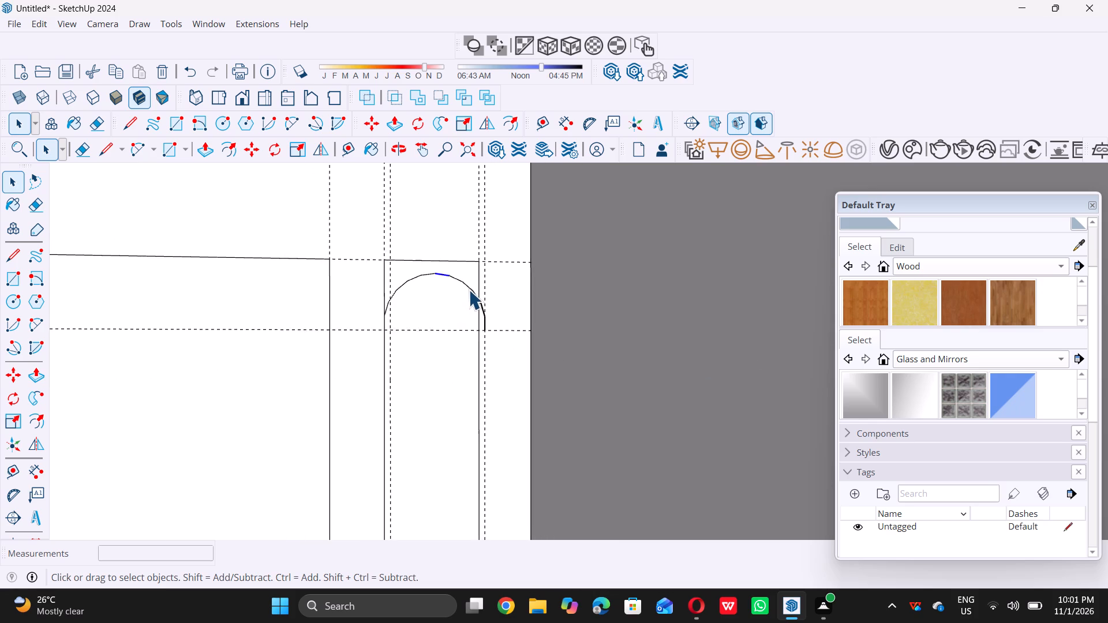
scroll(470, 297, down, 19)
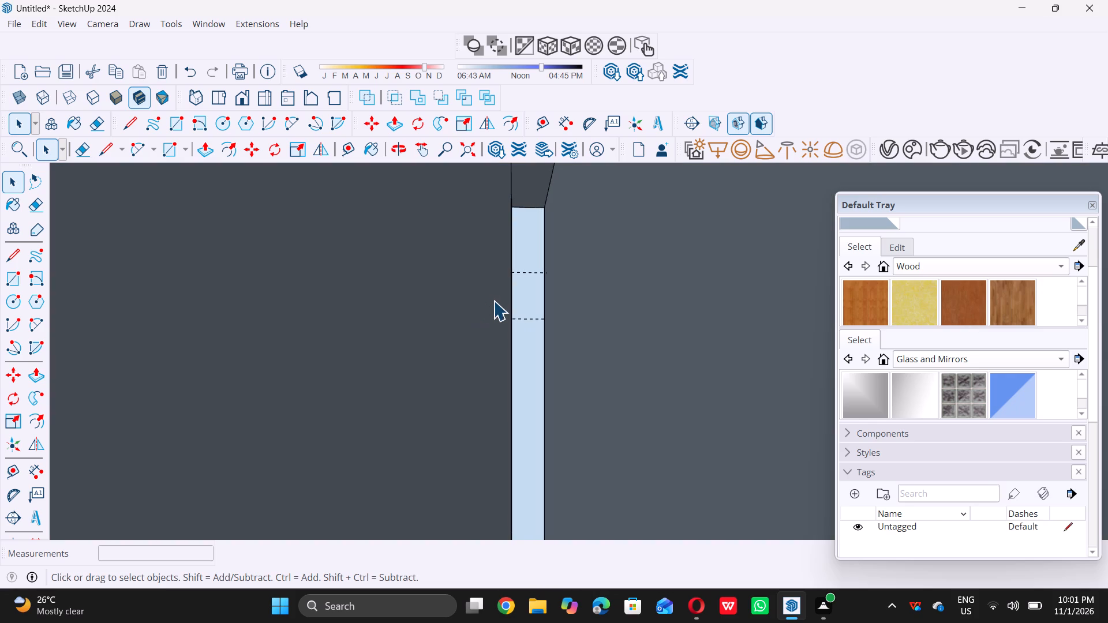
scroll(493, 301, down, 11)
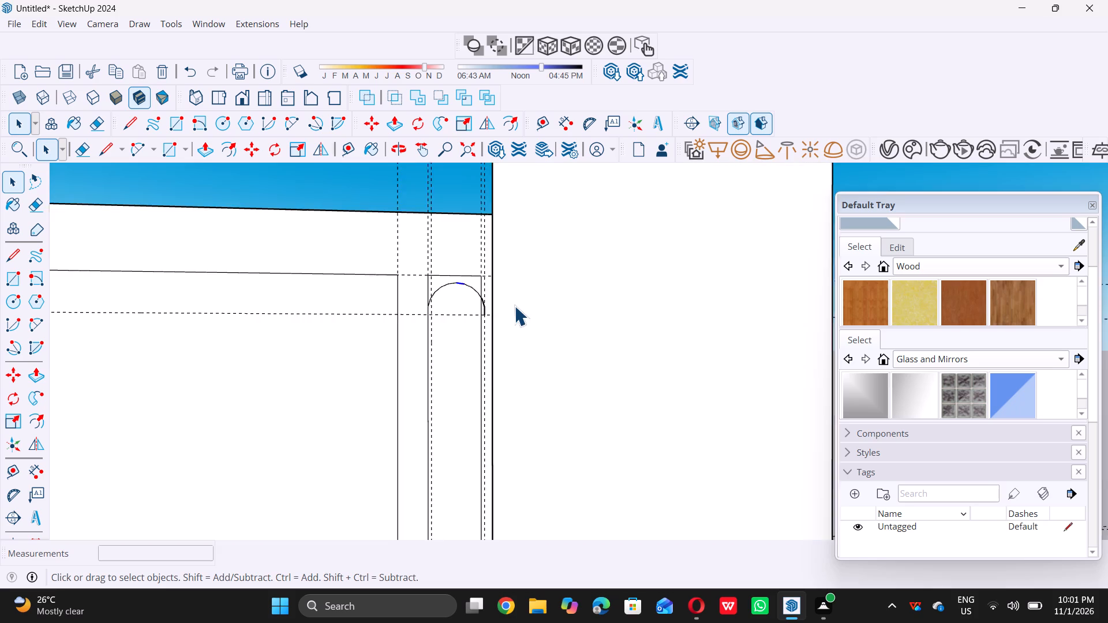
scroll(514, 306, down, 9)
click(709, 361)
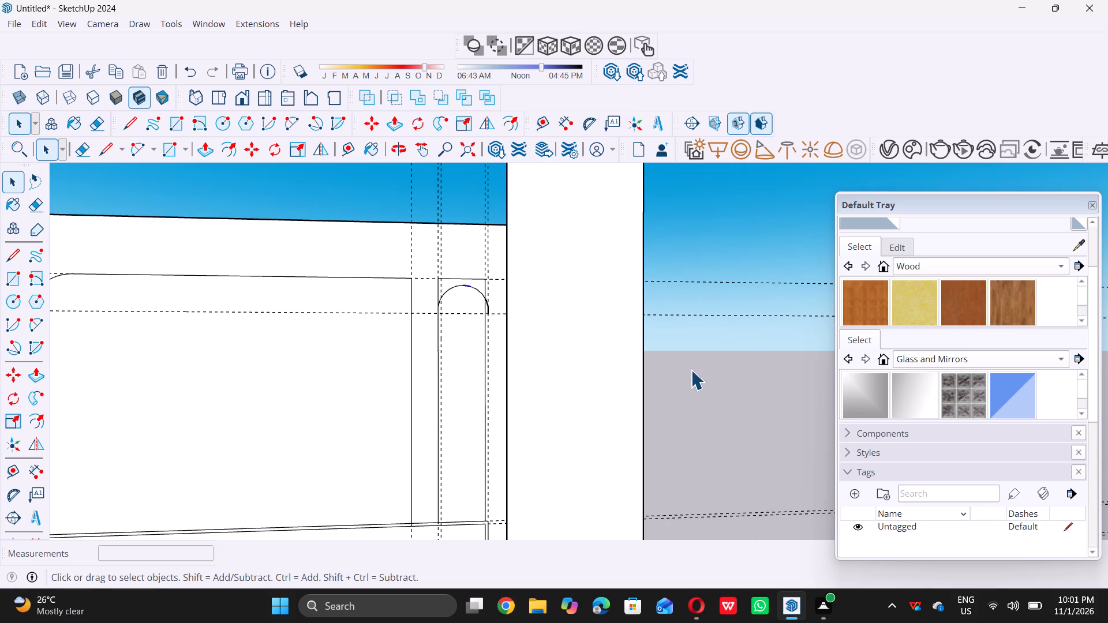
scroll(483, 311, up, 11)
middle_drag(483, 300, 480, 302)
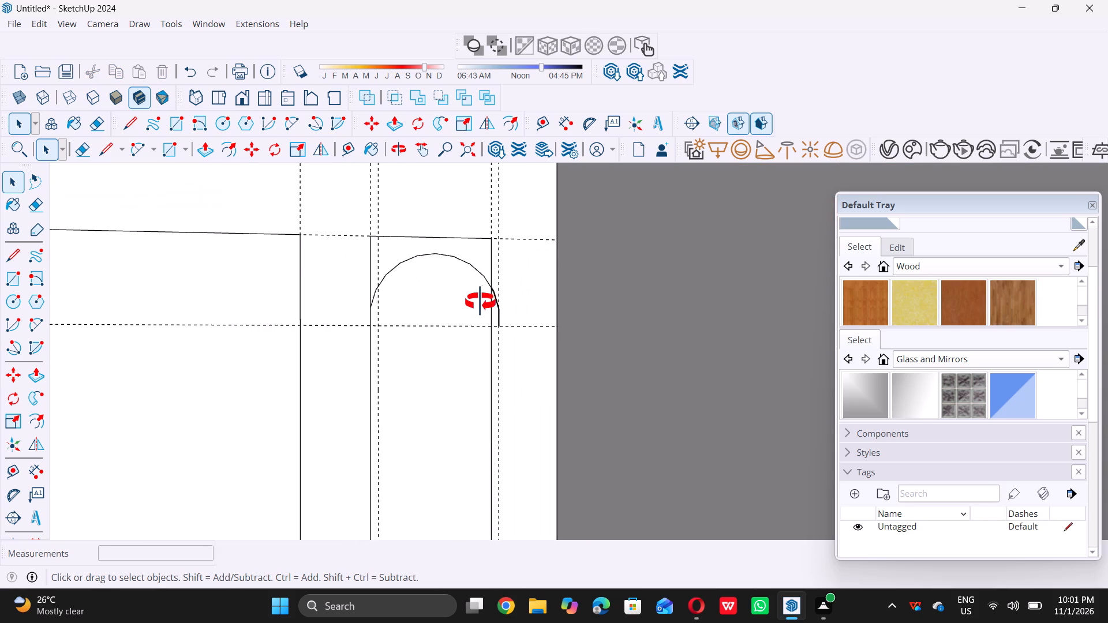
middle_drag(480, 302, 476, 302)
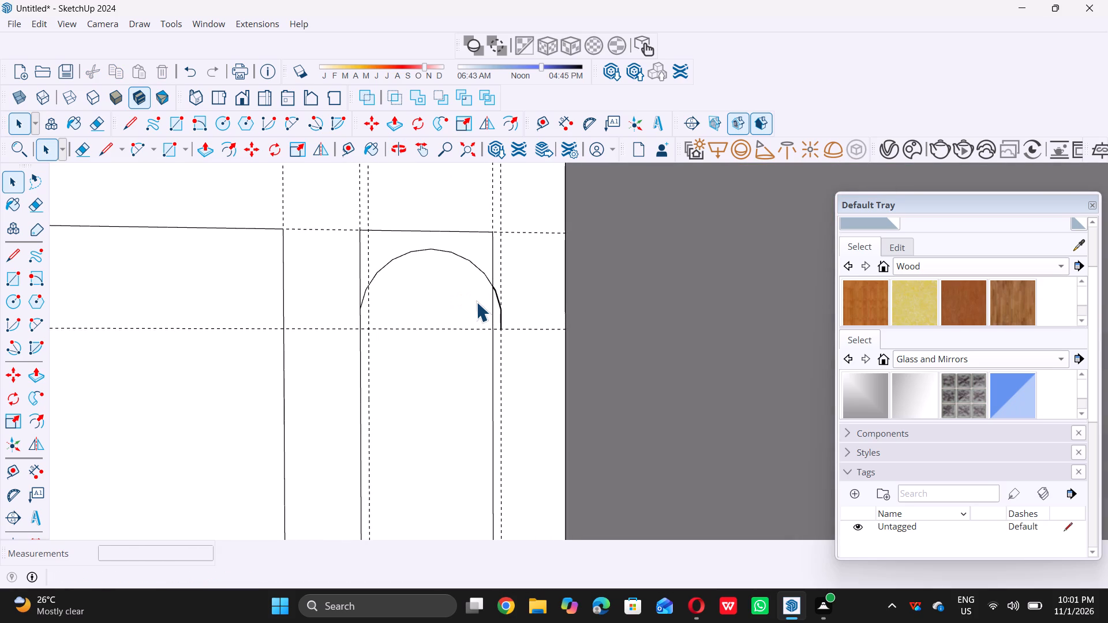
scroll(476, 302, up, 1)
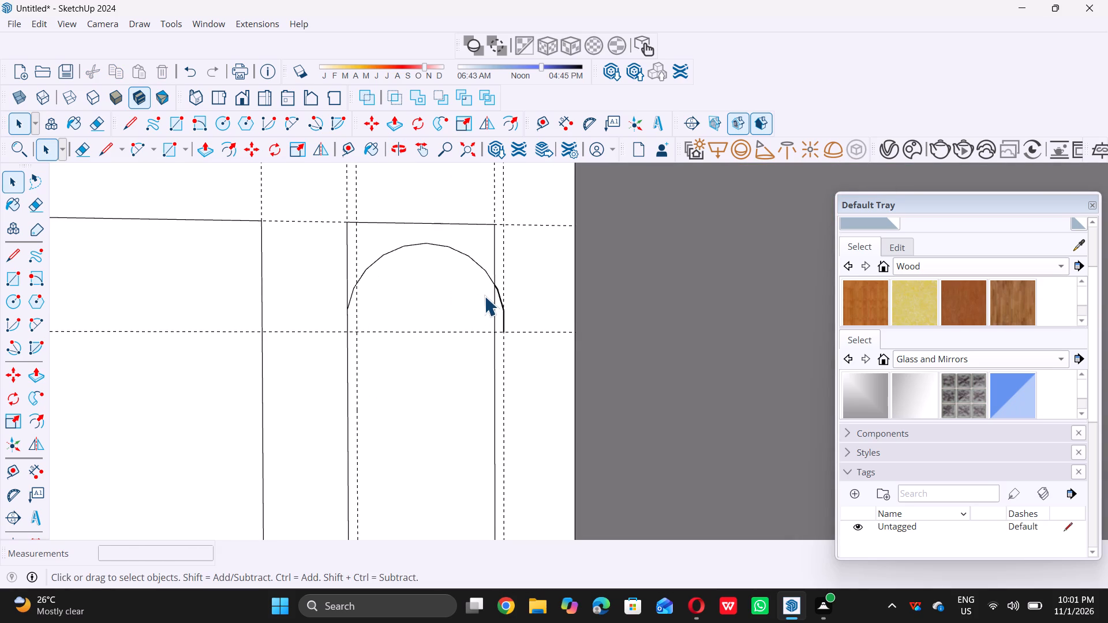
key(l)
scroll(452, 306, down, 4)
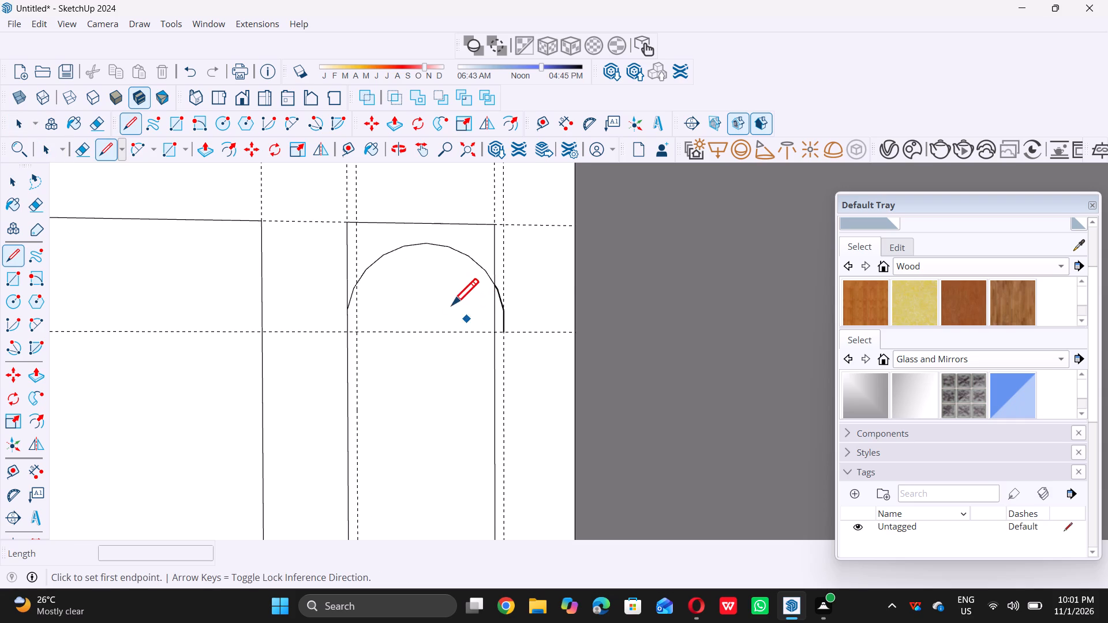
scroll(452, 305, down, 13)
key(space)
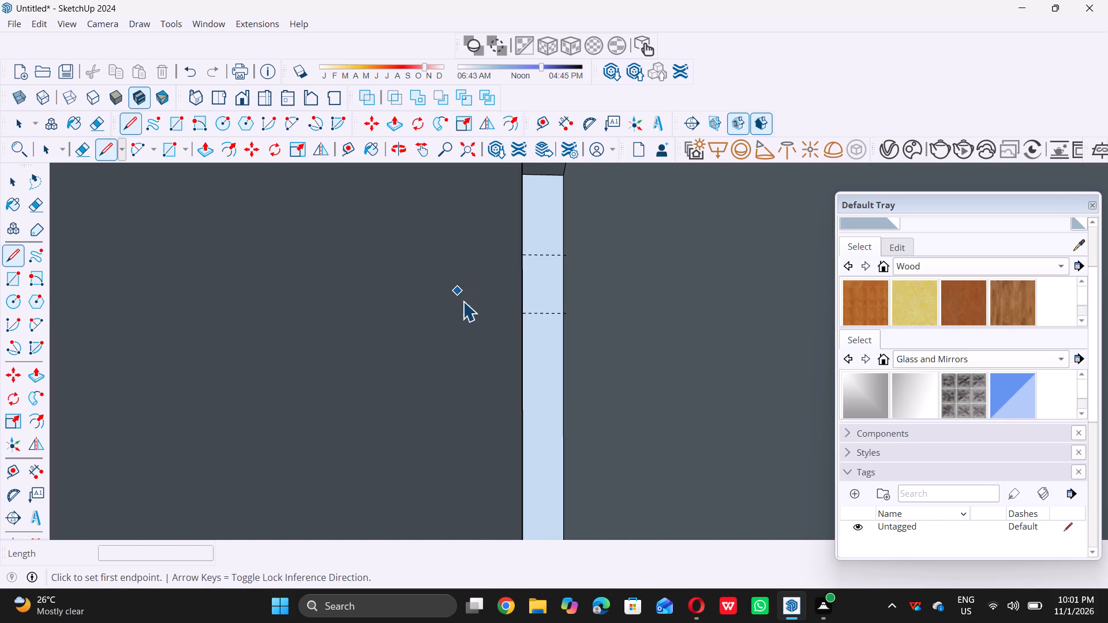
Draw a 1' 4" by 6' rectangle inside the narrow side panel, from its bottom edge at the inset vertical guide to the second horizontal guide.
text(r)
scroll(463, 301, down, 17)
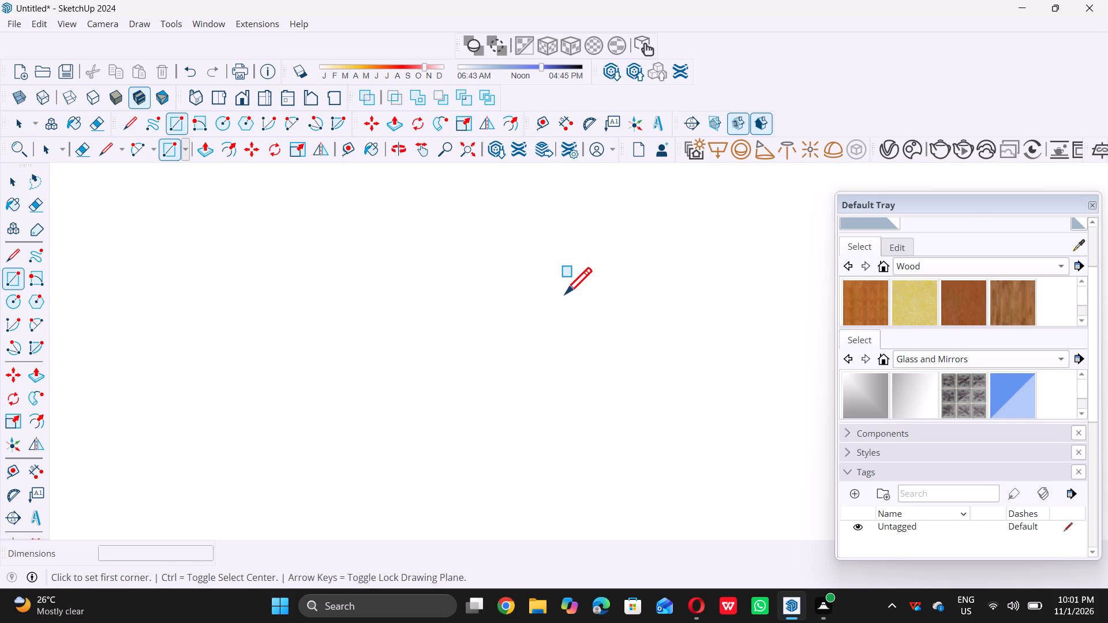
scroll(565, 294, down, 20)
scroll(565, 294, down, 5)
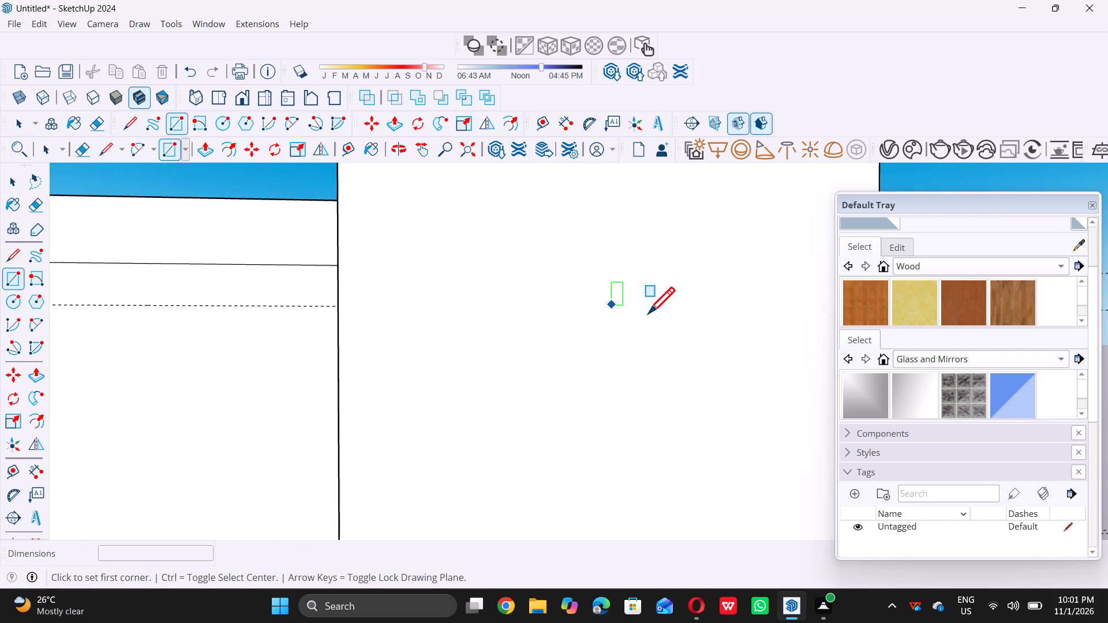
scroll(650, 312, down, 16)
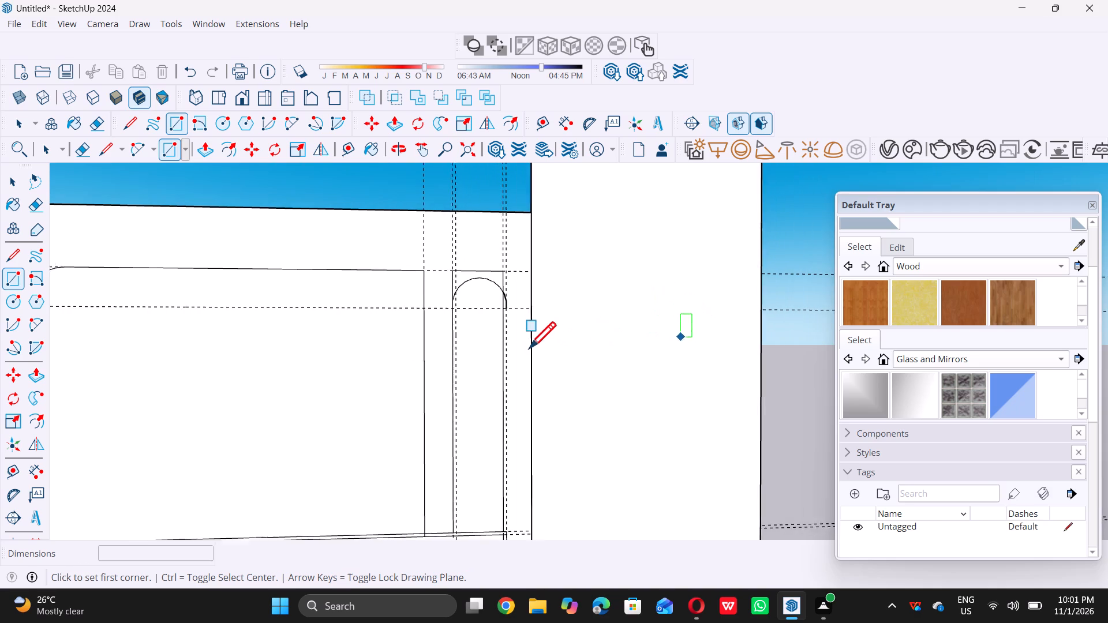
scroll(495, 498, up, 2)
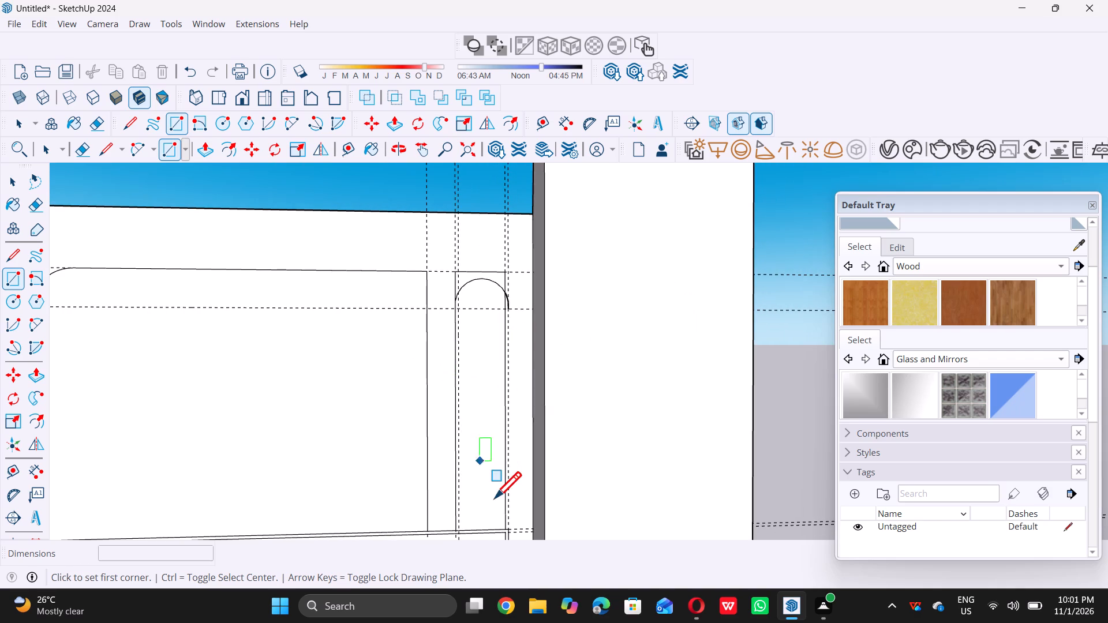
scroll(495, 498, up, 4)
scroll(503, 442, down, 8)
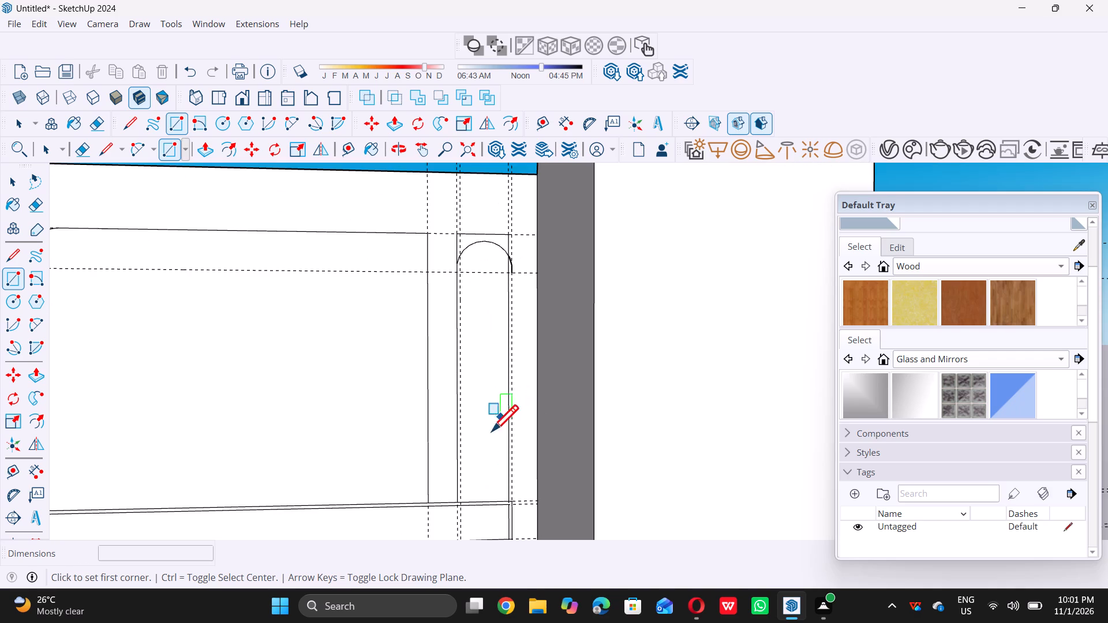
scroll(476, 512, up, 11)
scroll(456, 498, up, 17)
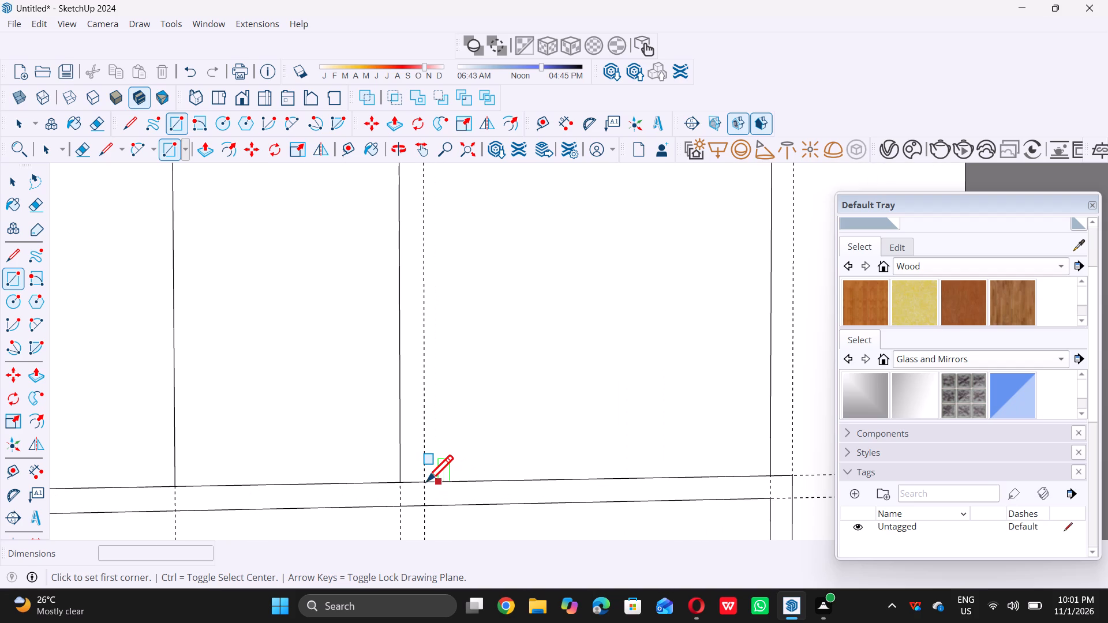
click(424, 481)
scroll(424, 481, down, 6)
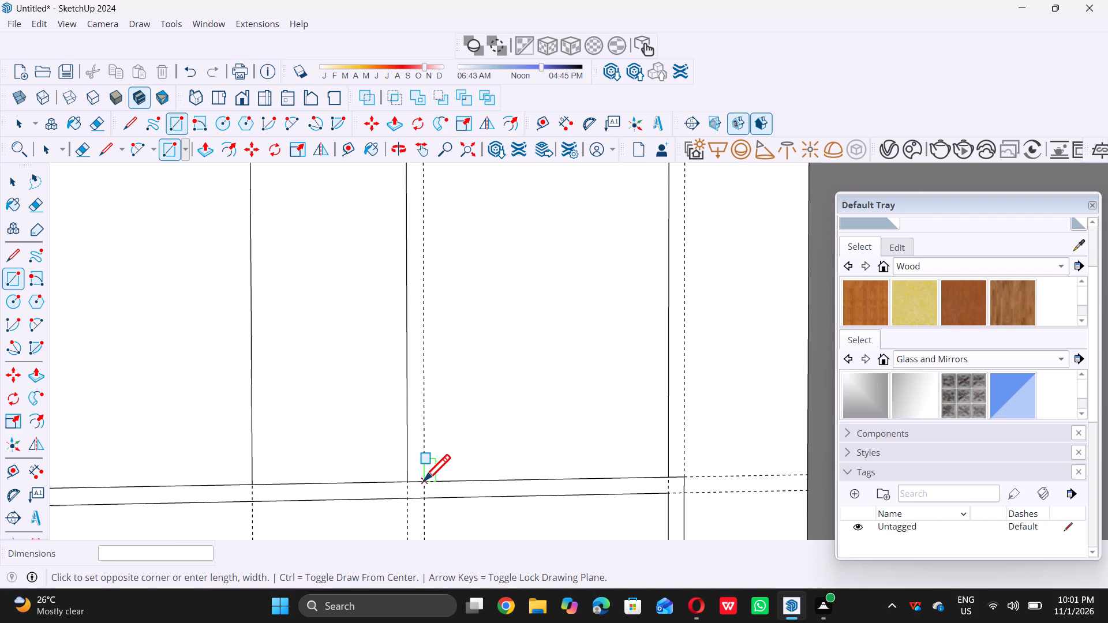
scroll(424, 481, down, 20)
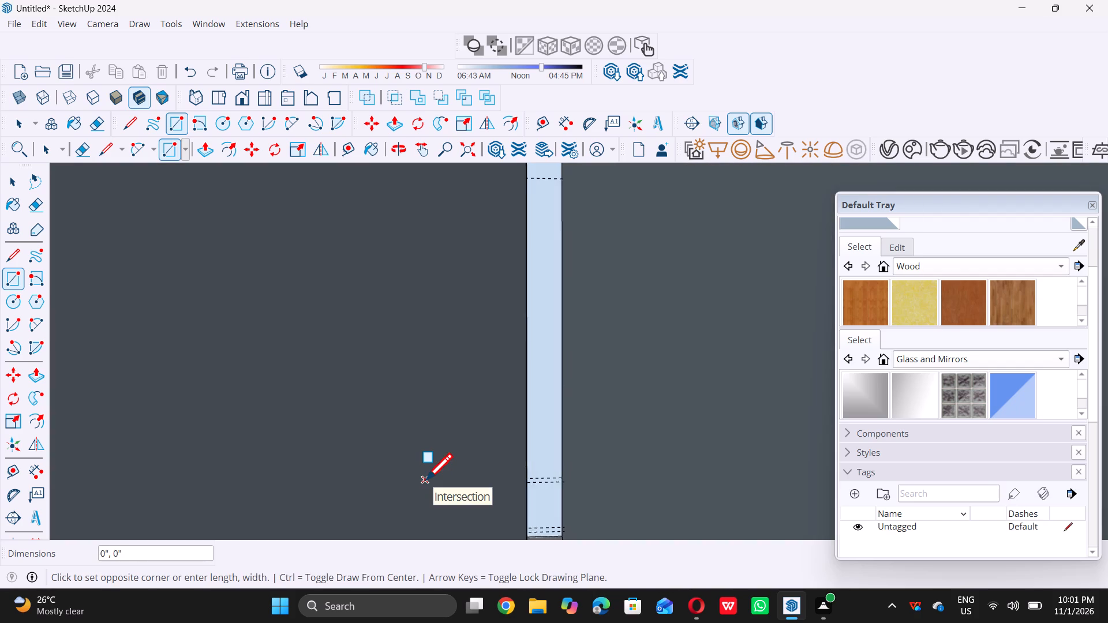
scroll(426, 479, down, 20)
scroll(426, 479, down, 7)
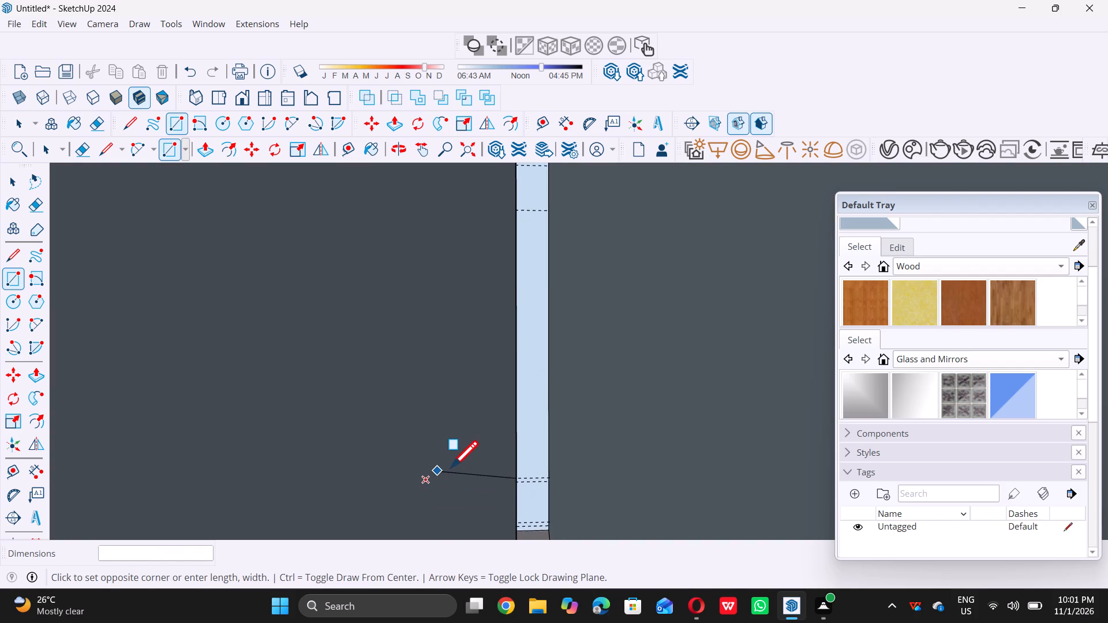
scroll(451, 467, down, 20)
scroll(451, 467, down, 8)
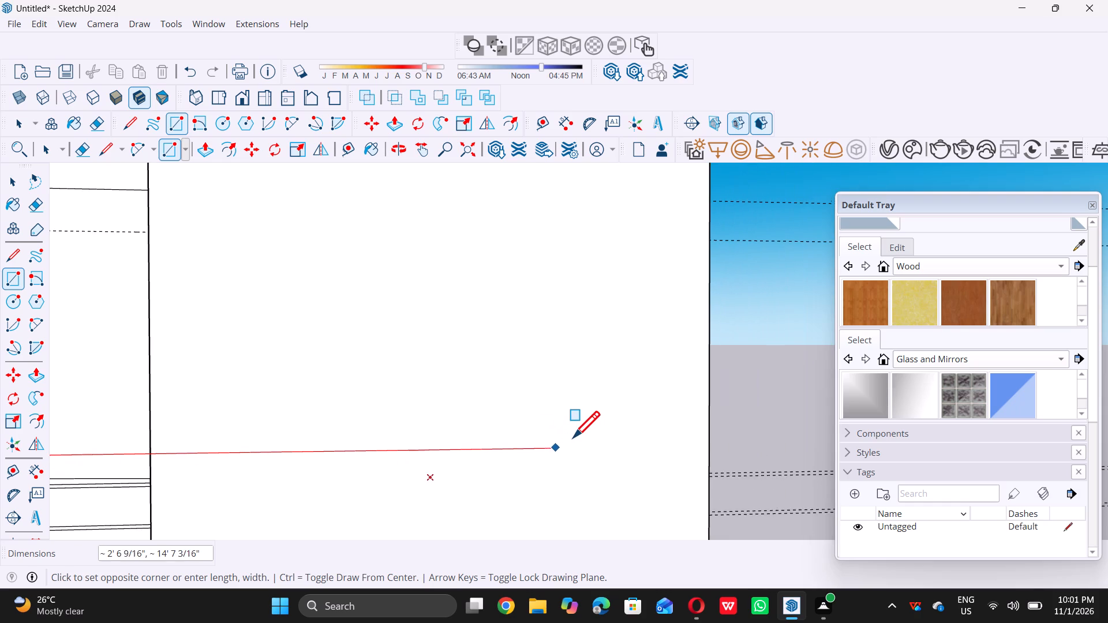
scroll(573, 437, down, 20)
scroll(573, 437, down, 7)
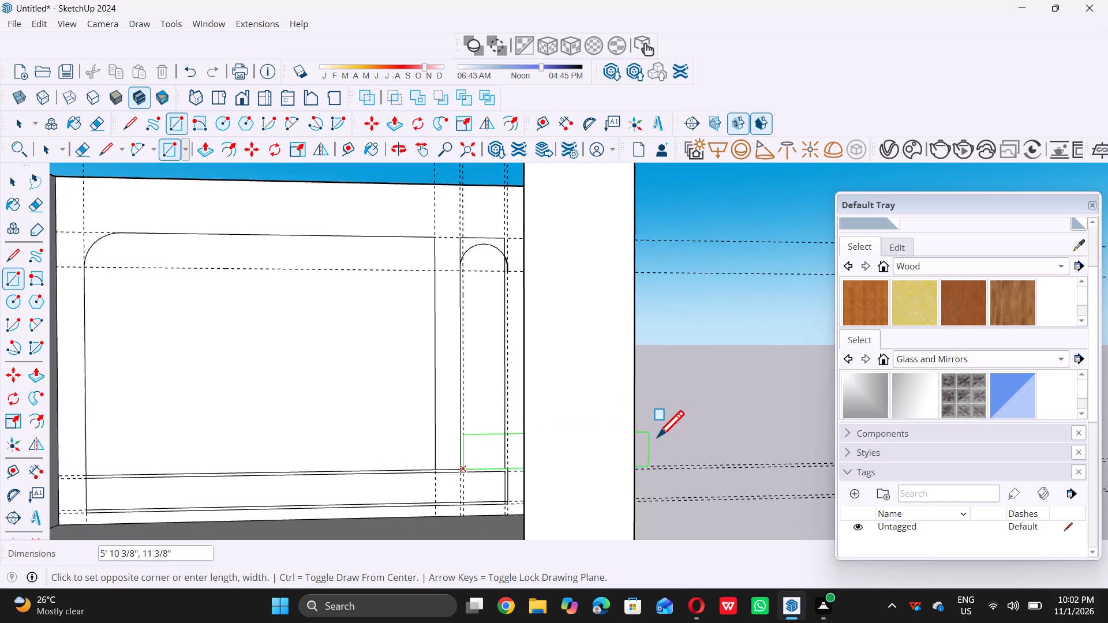
scroll(657, 437, down, 2)
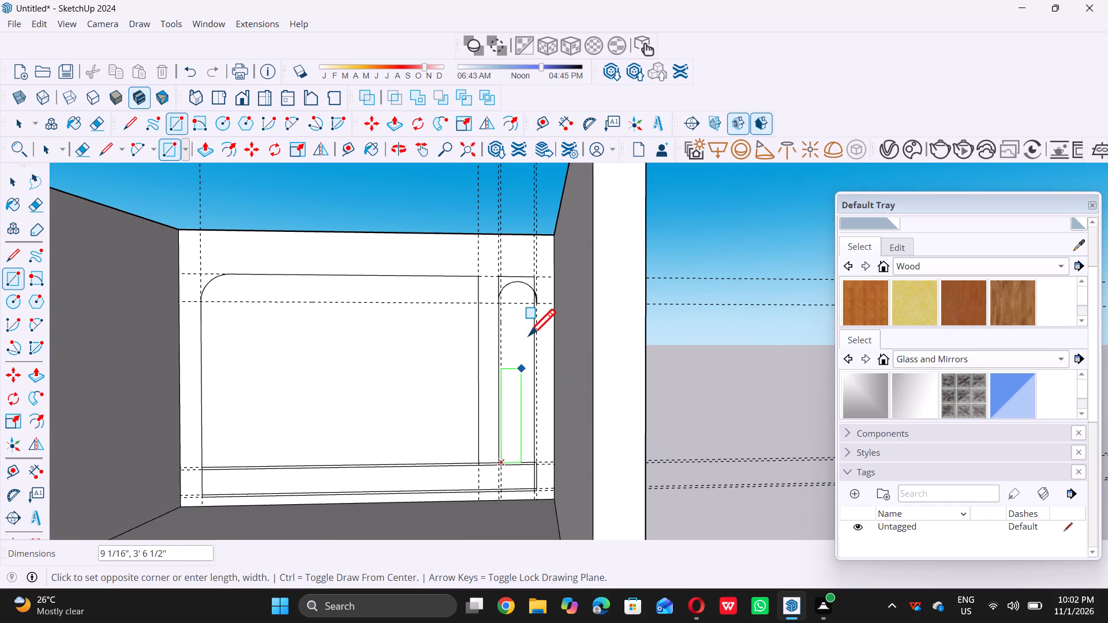
scroll(533, 304, up, 8)
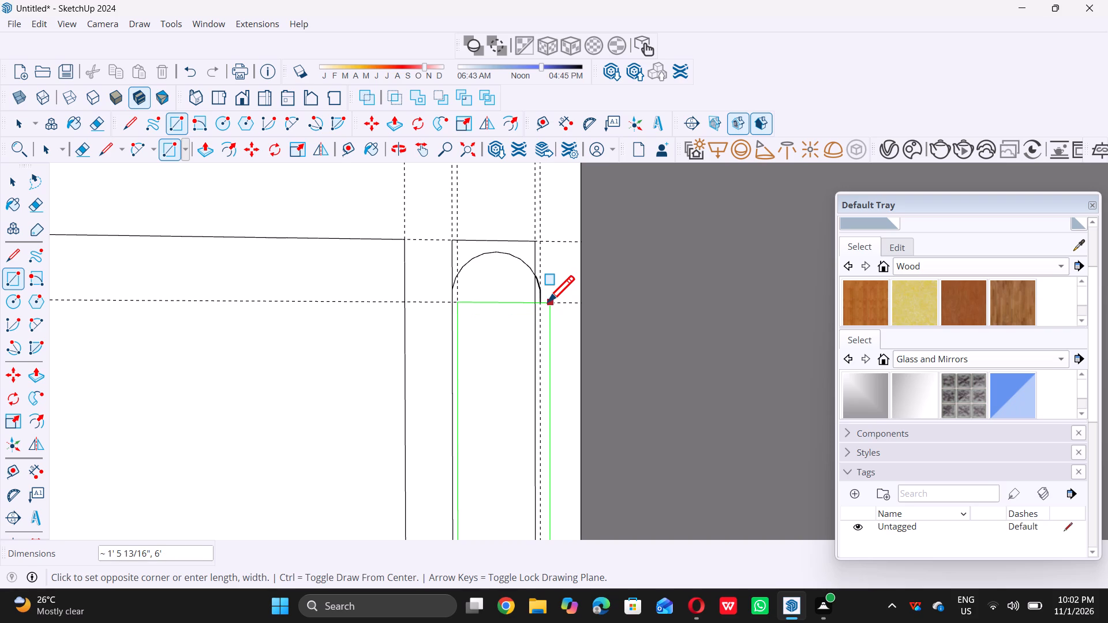
double_click(544, 302)
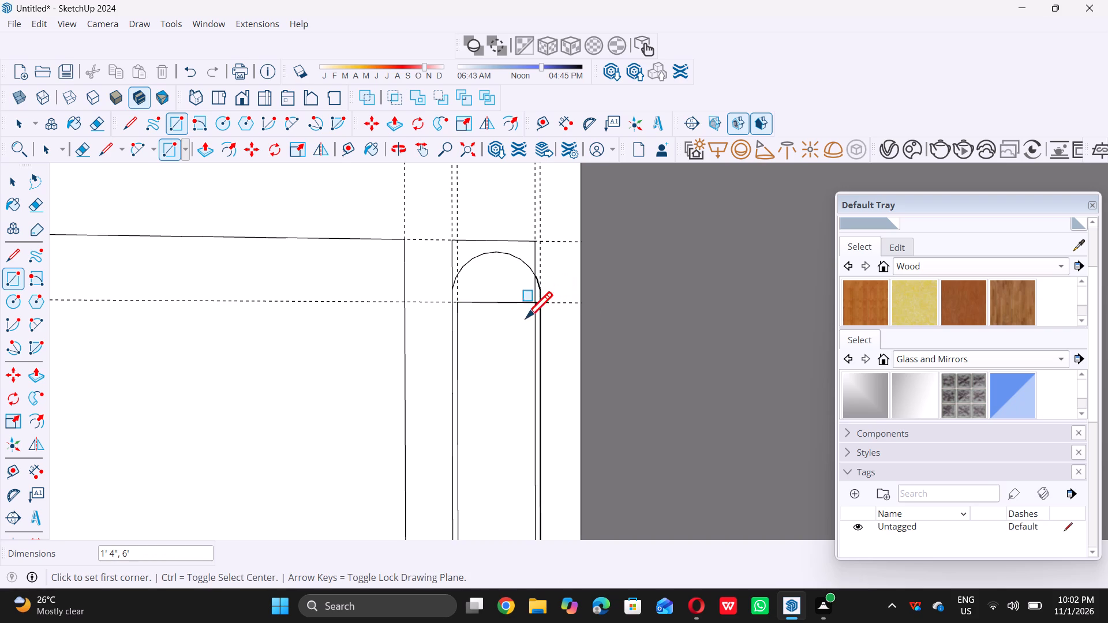
key(space)
Place a horizontal guide 10" above the bottom edge of the narrow side panel.
scroll(497, 318, down, 12)
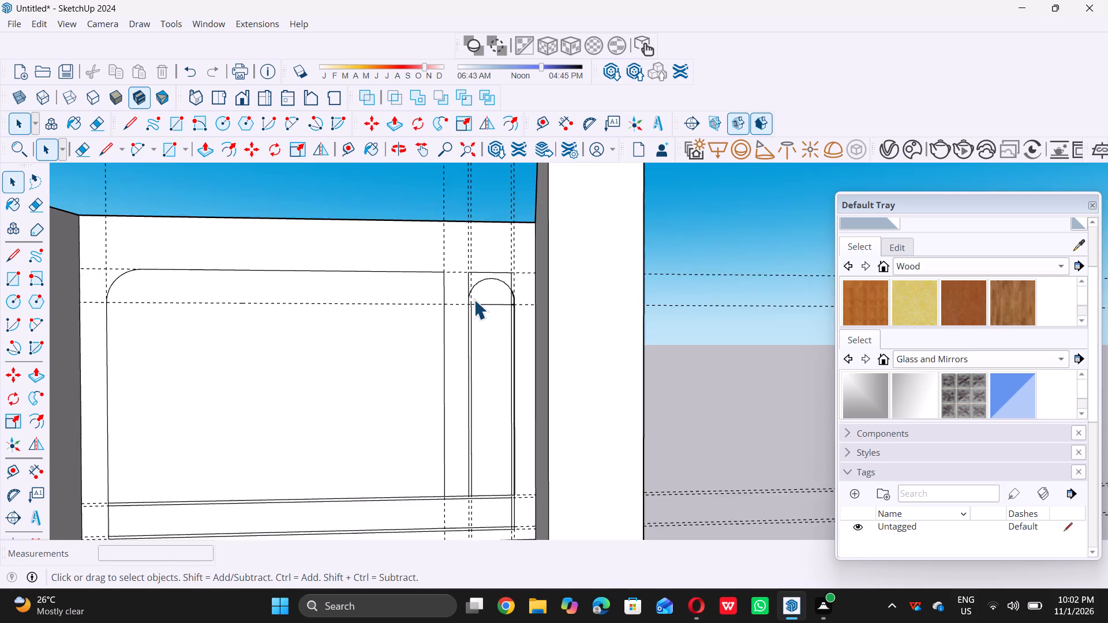
middle_drag(447, 380, 469, 340)
scroll(466, 425, up, 11)
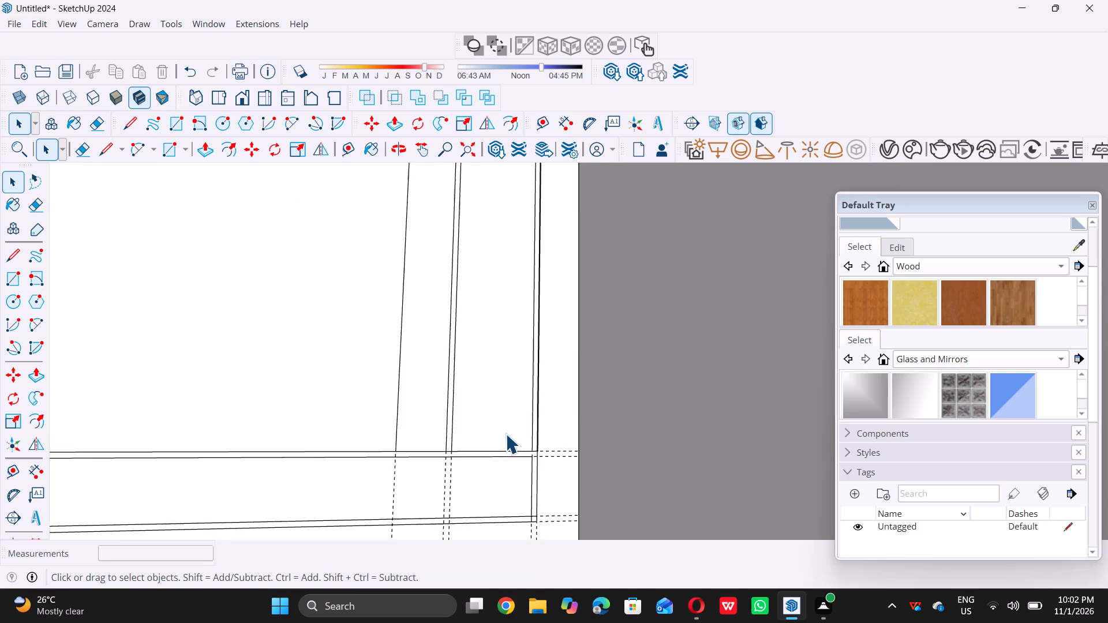
scroll(506, 434, up, 3)
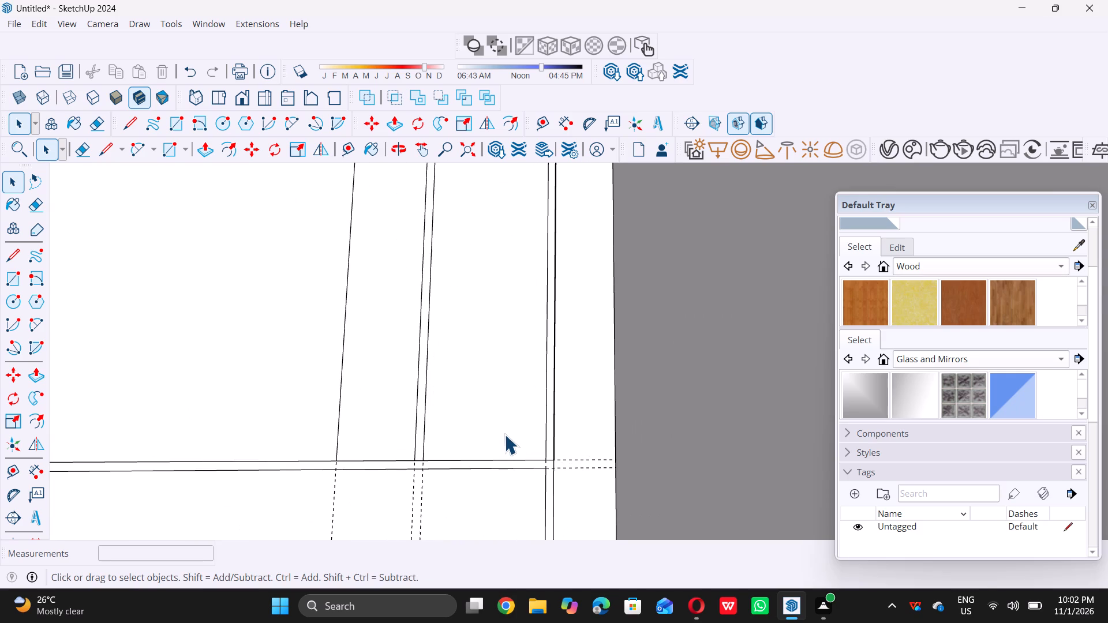
key(t)
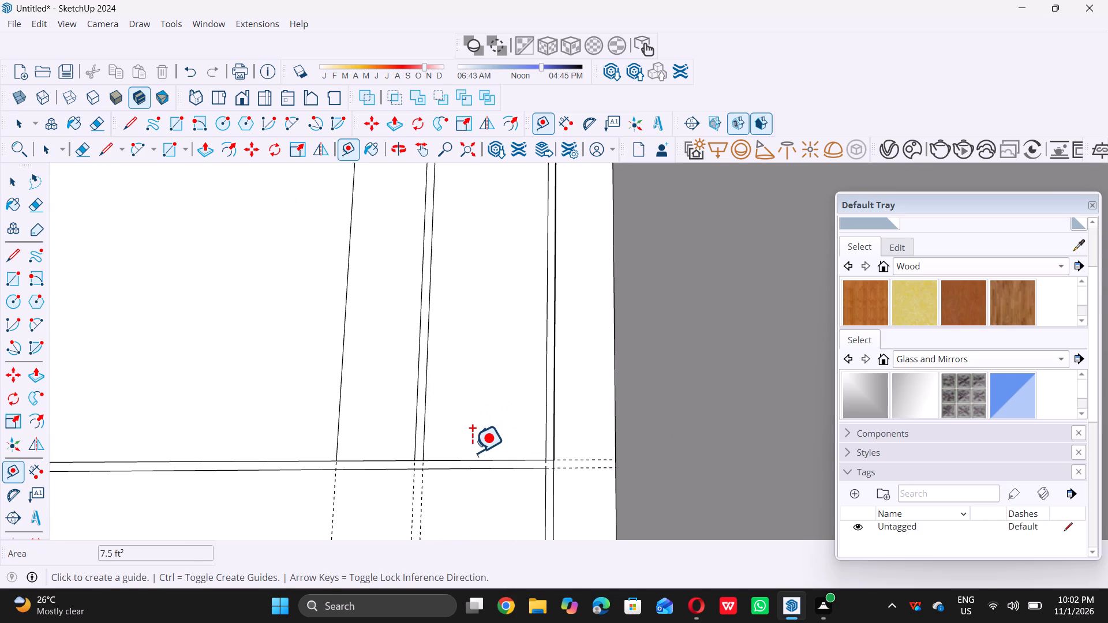
click(472, 457)
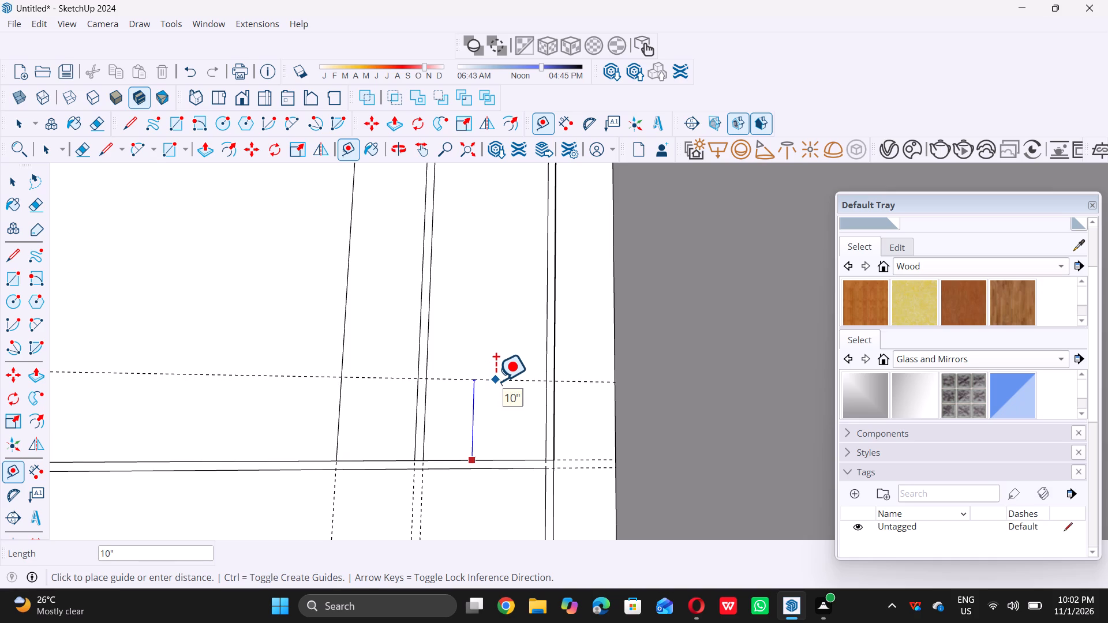
click(496, 381)
key(space)
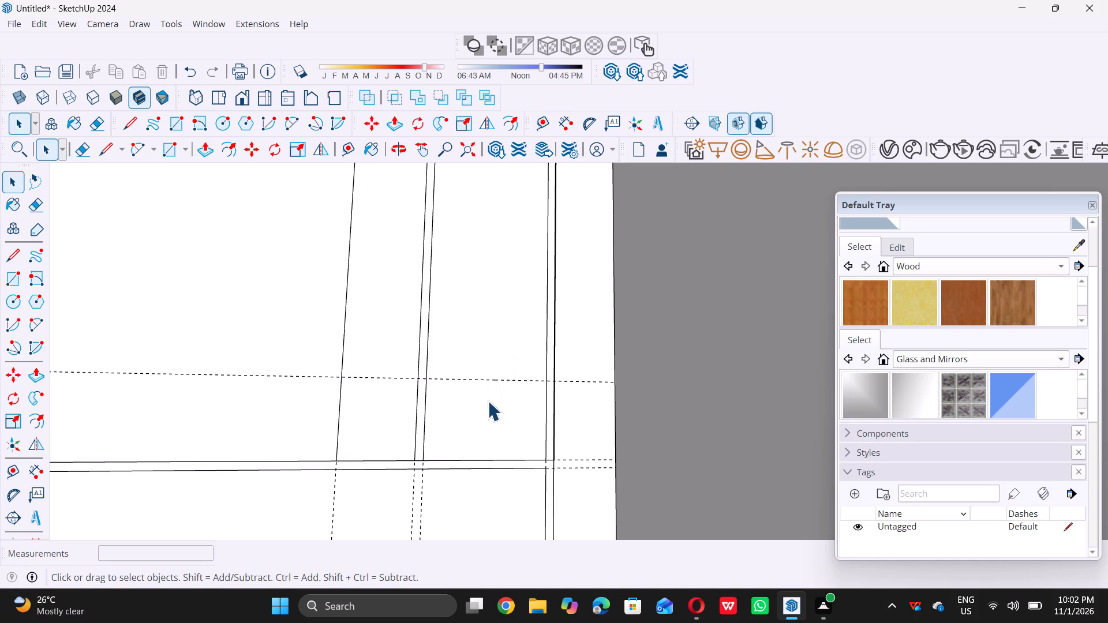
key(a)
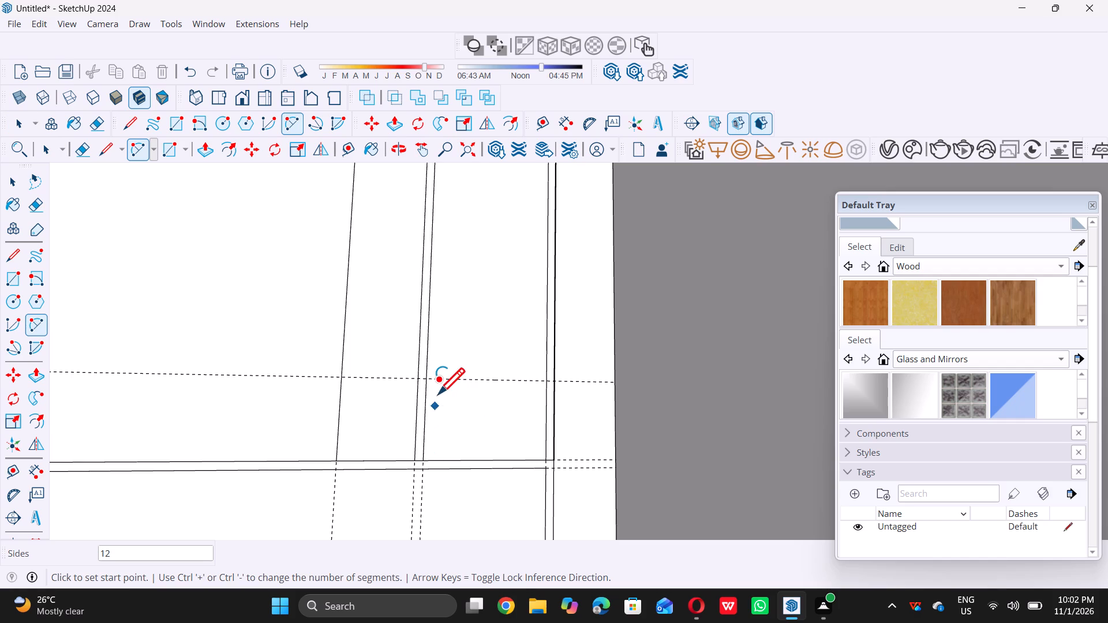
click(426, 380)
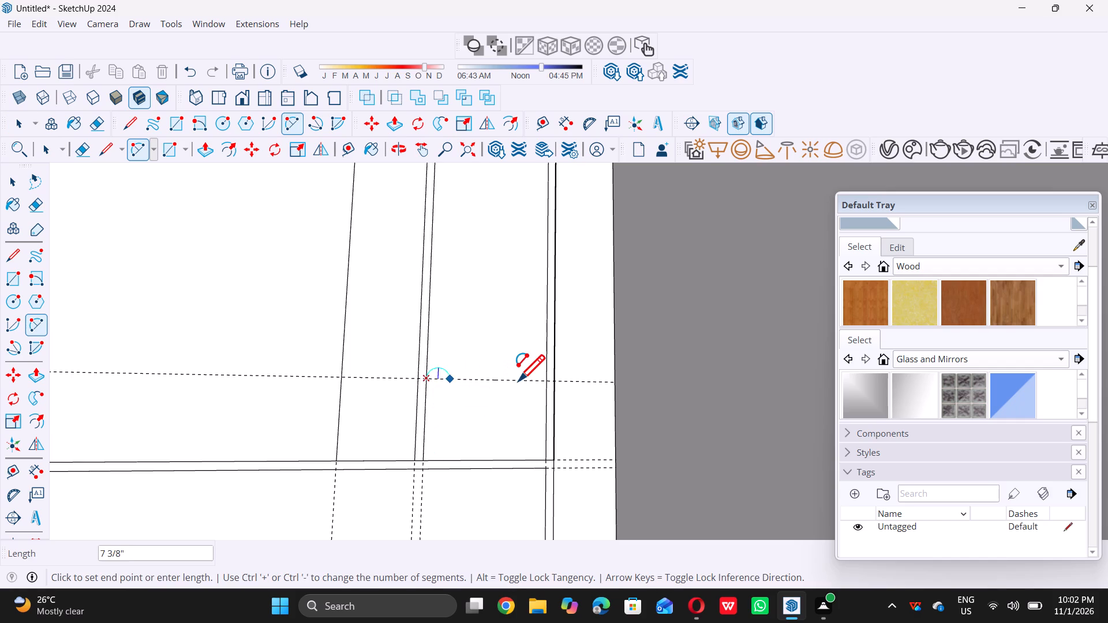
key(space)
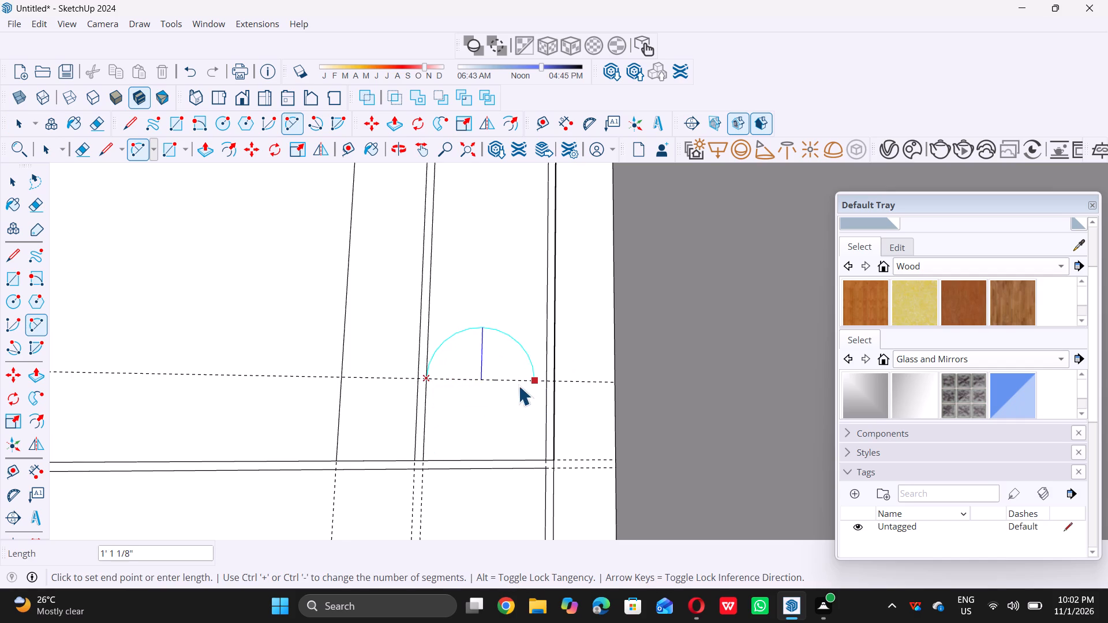
Draw a downward semicircular arc 1' 5" wide along the lower guide, from the narrow panel's inner edge to its outermost vertical edge.
key(a)
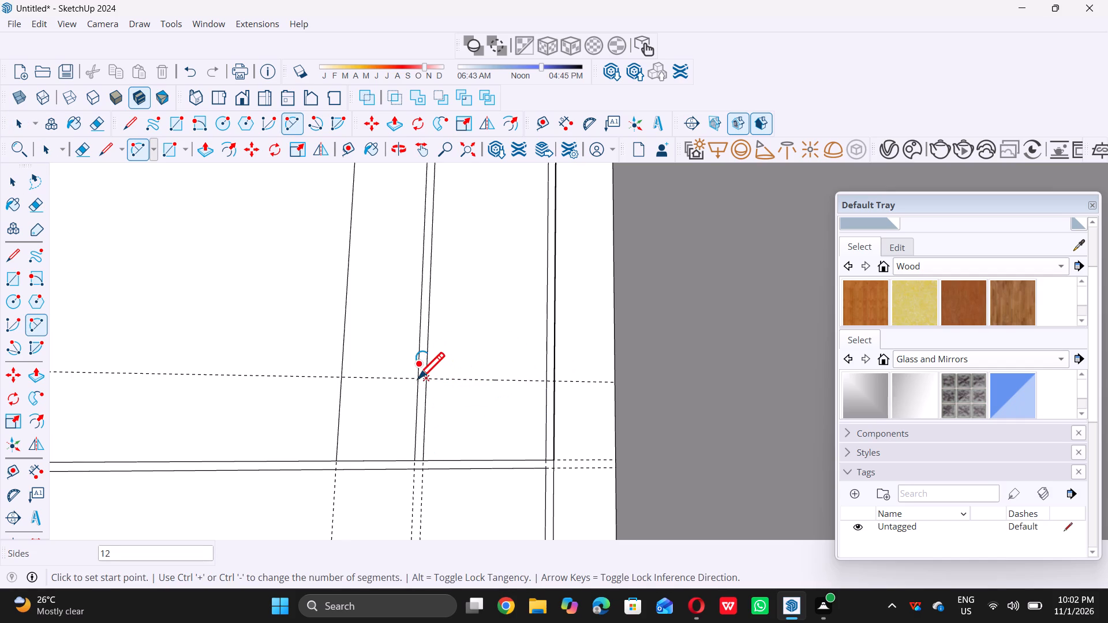
click(417, 378)
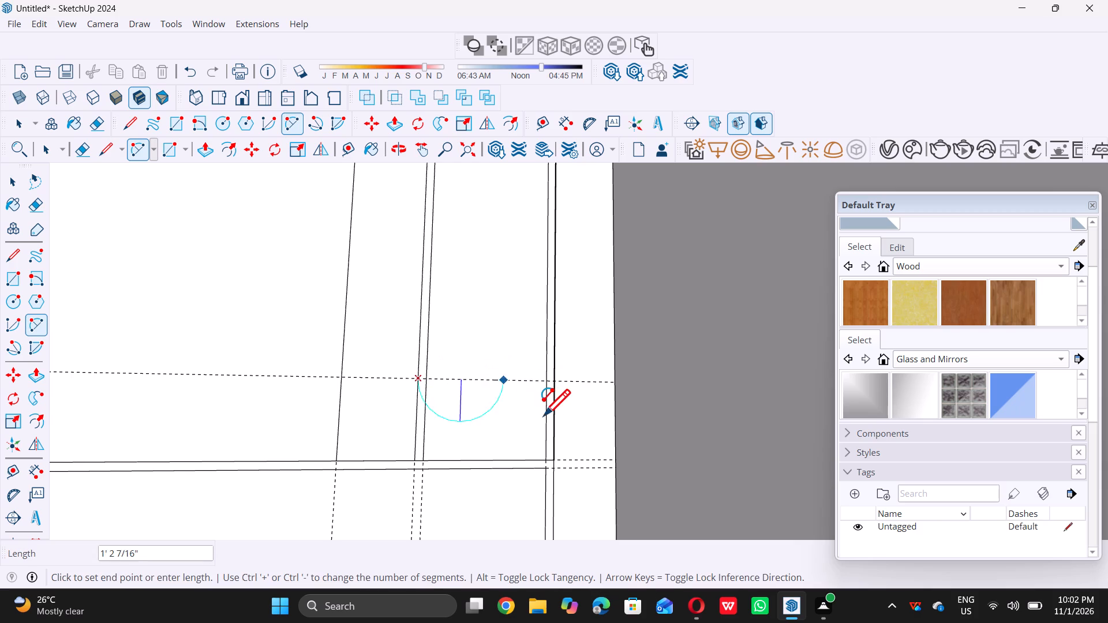
double_click(554, 382)
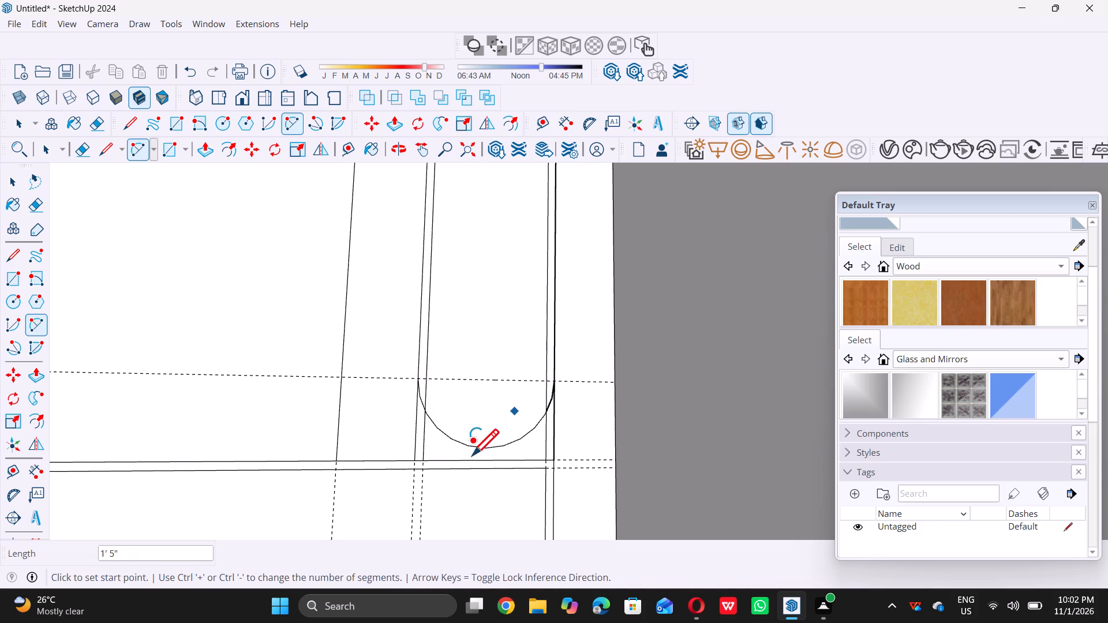
key(space)
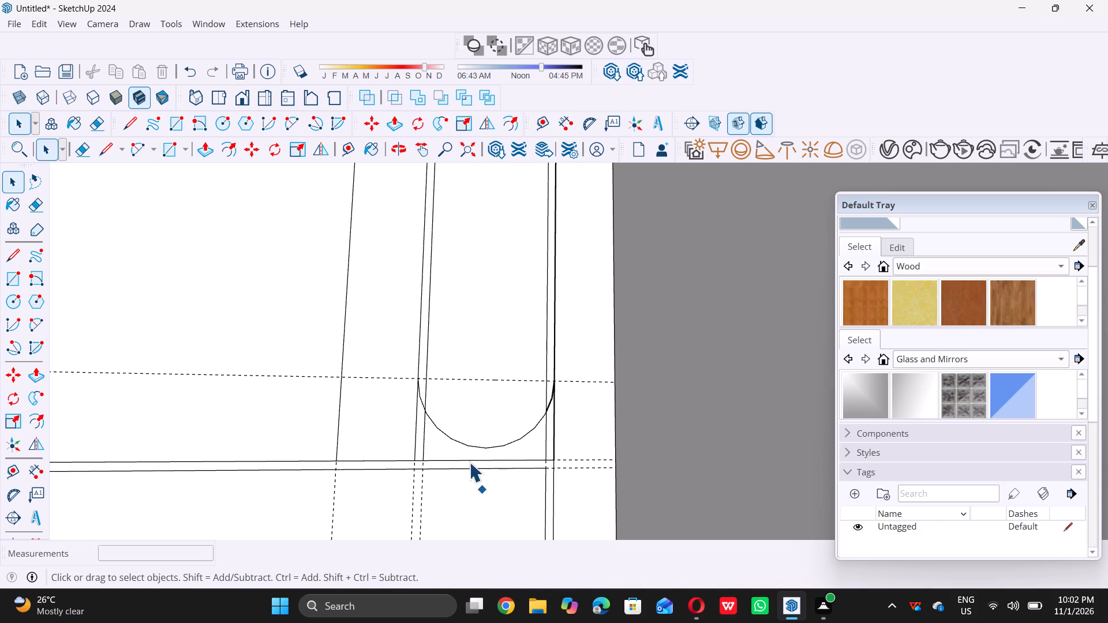
Examine the lower arc of the narrow side panel where it meets the panel's vertical edges, and the whole capsule outline.
scroll(477, 406, down, 4)
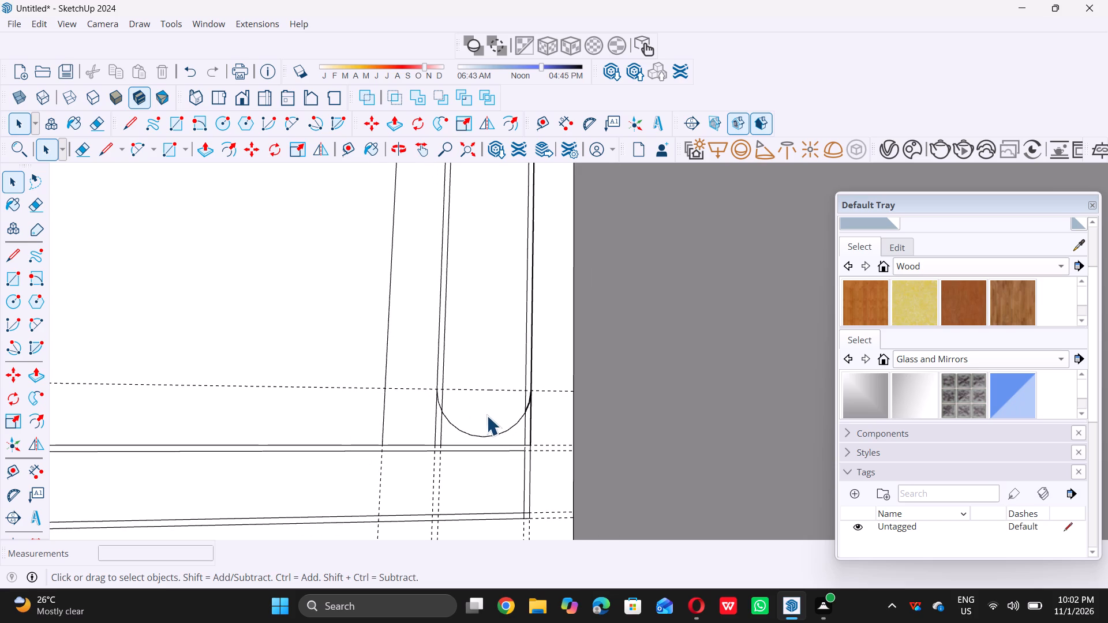
scroll(488, 404, down, 4)
middle_drag(459, 427, 547, 430)
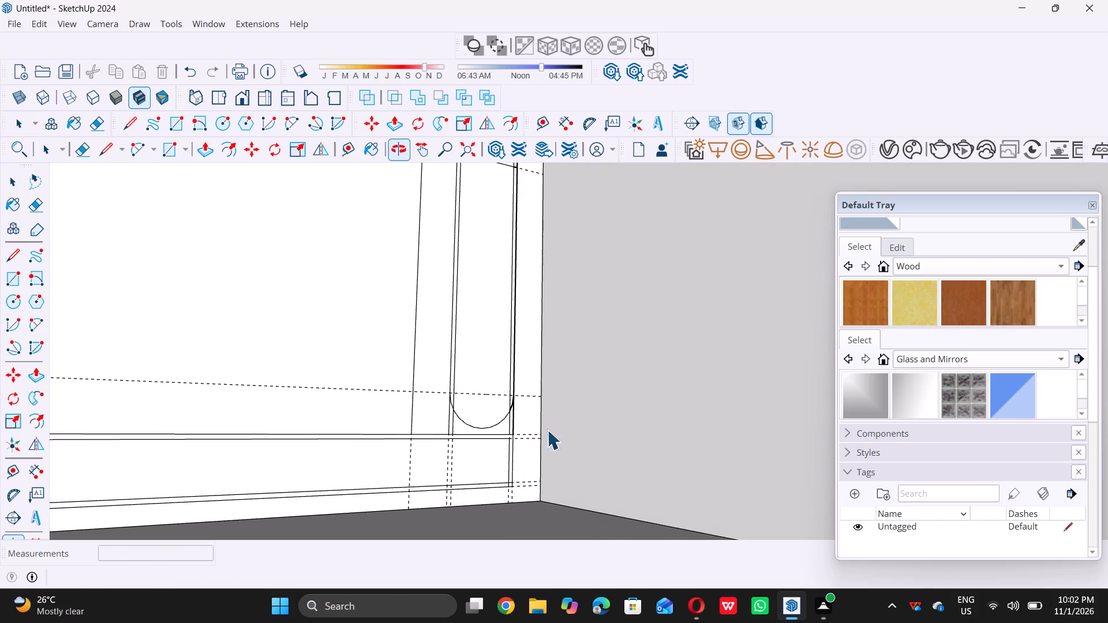
scroll(510, 381, up, 12)
scroll(509, 436, up, 13)
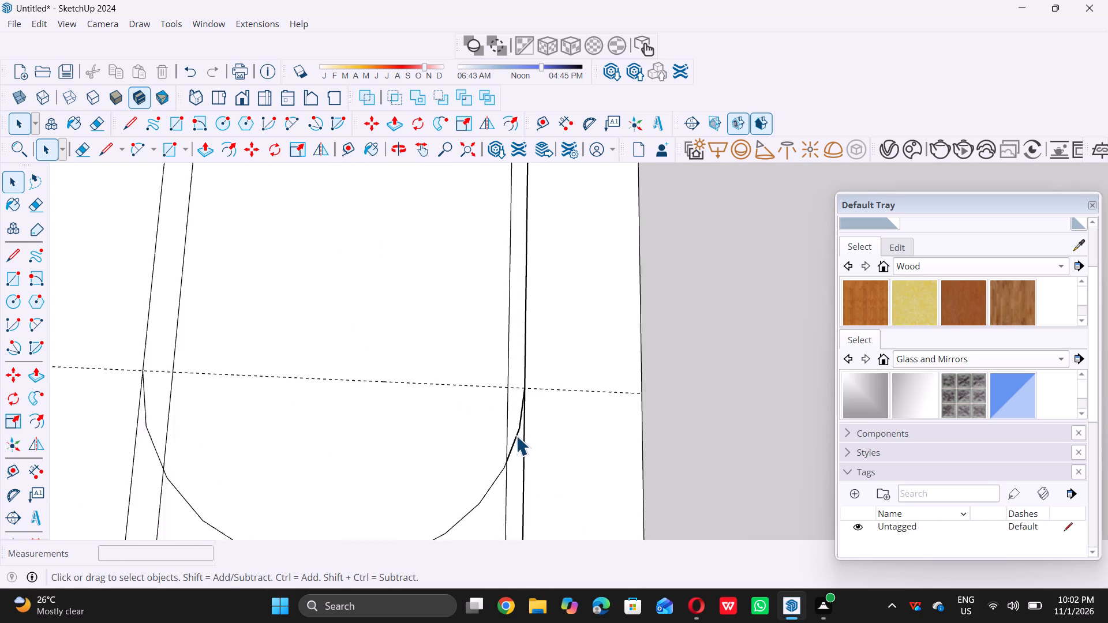
scroll(518, 446, up, 13)
scroll(506, 463, down, 17)
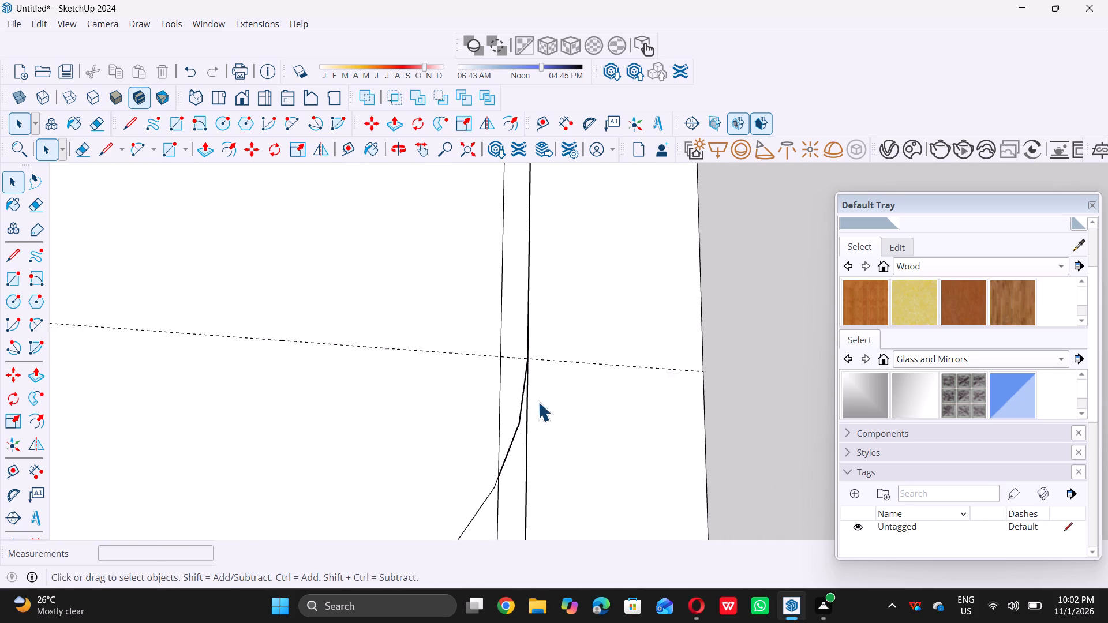
scroll(538, 401, down, 14)
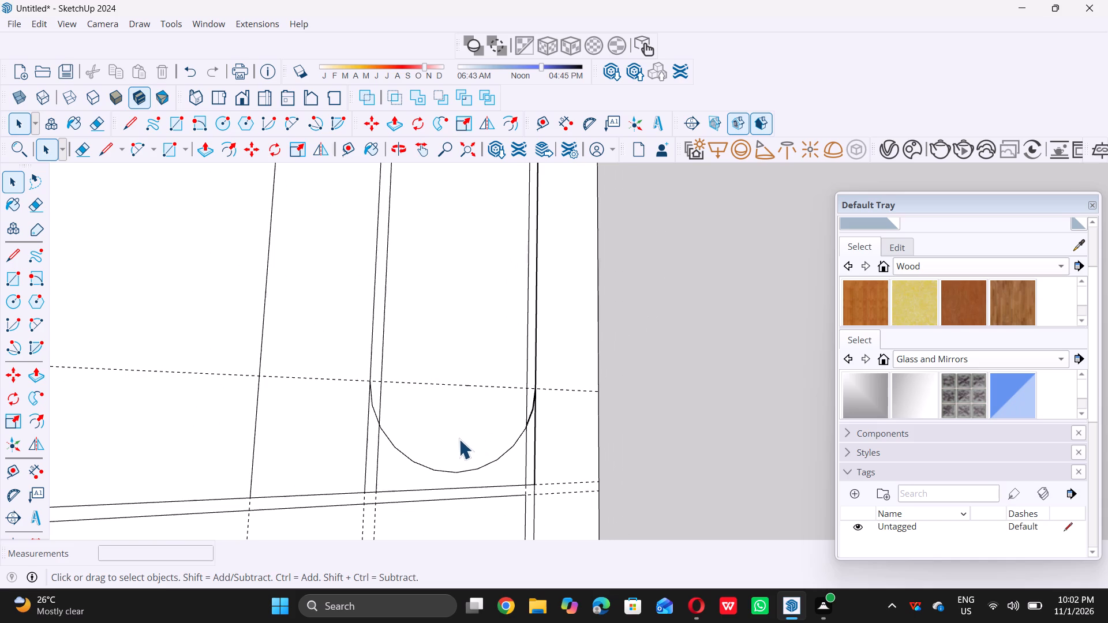
scroll(437, 434, down, 10)
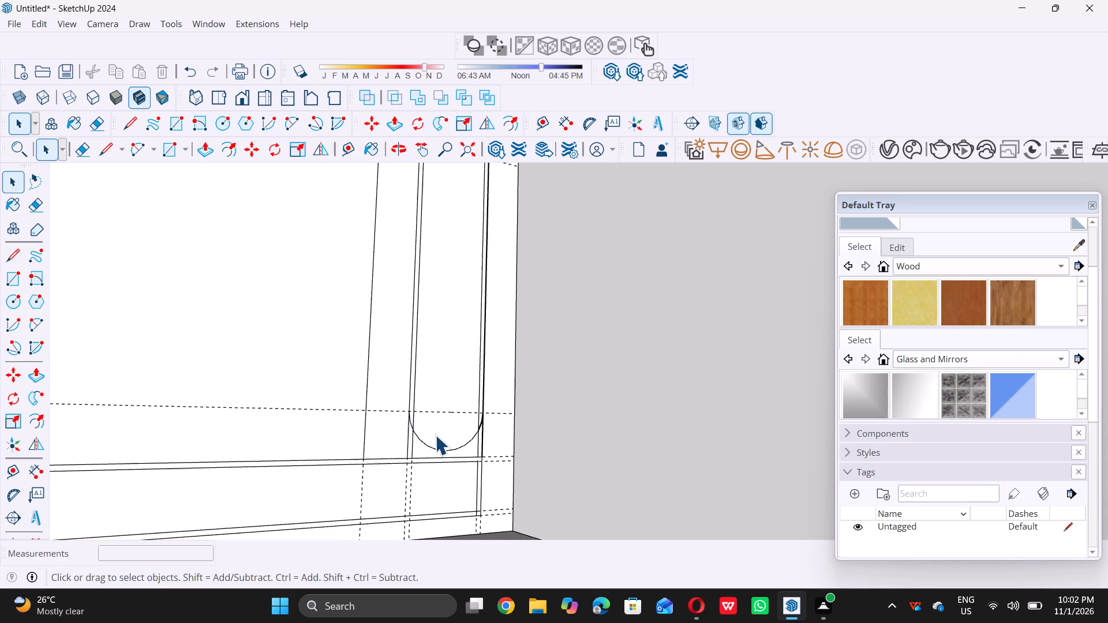
scroll(435, 435, down, 2)
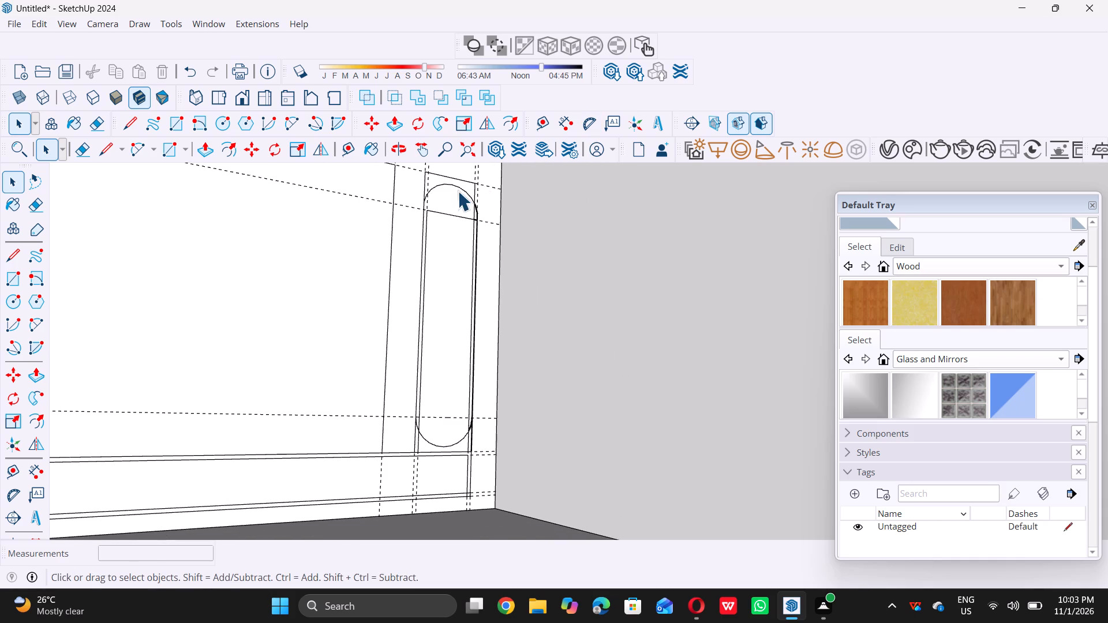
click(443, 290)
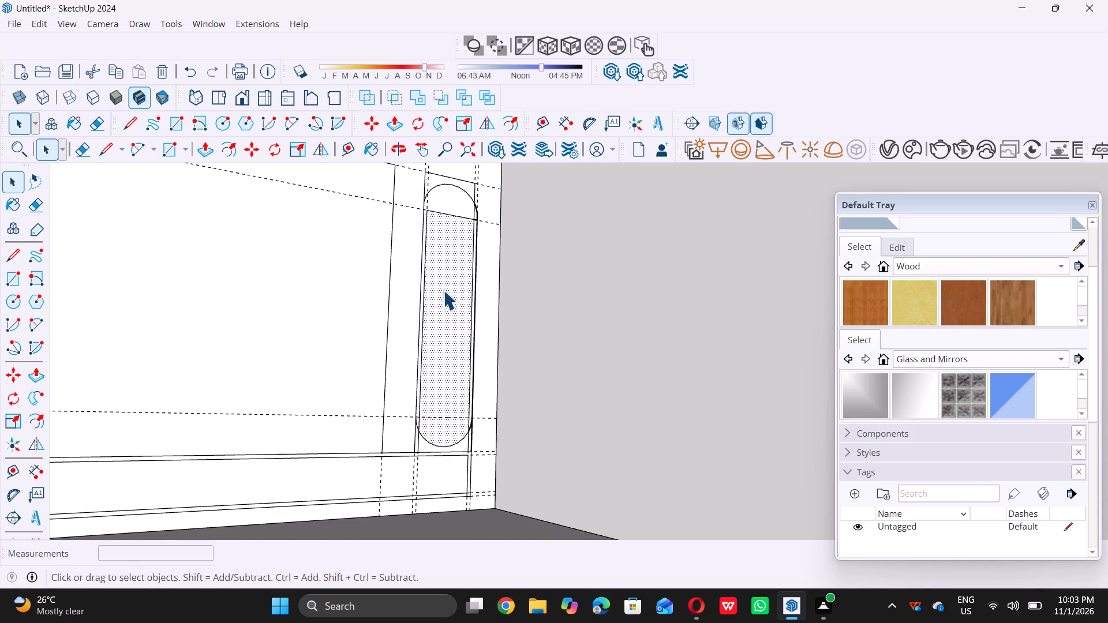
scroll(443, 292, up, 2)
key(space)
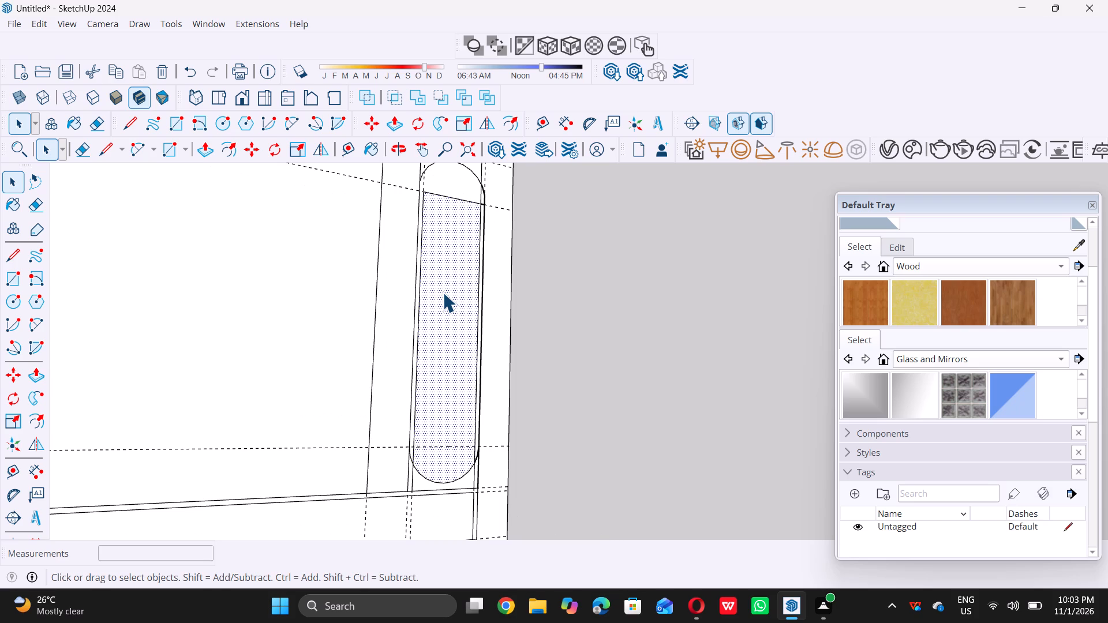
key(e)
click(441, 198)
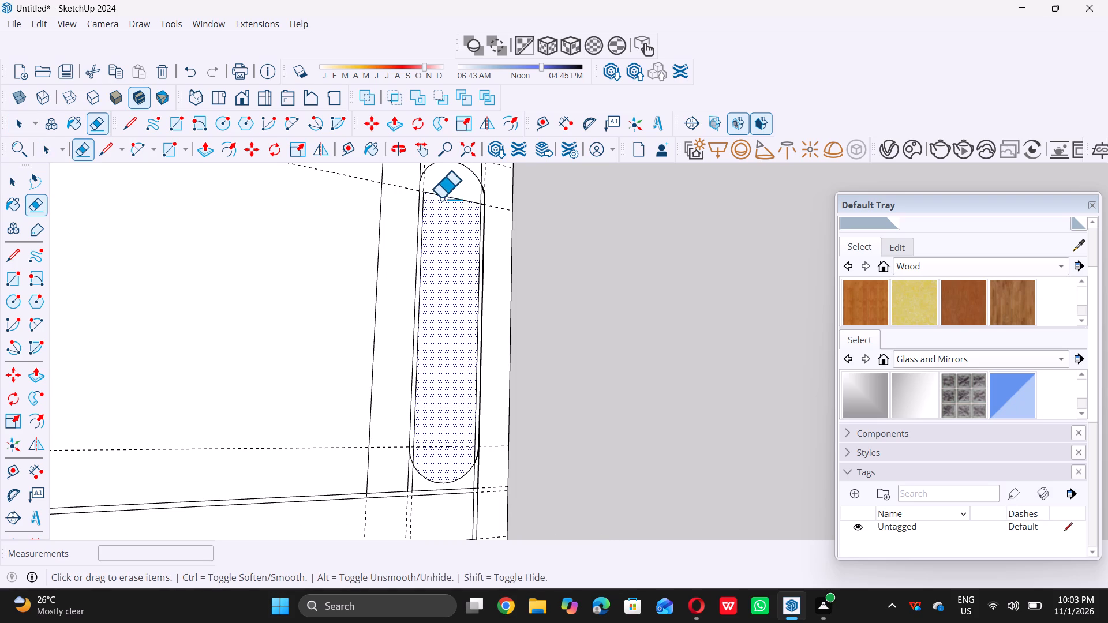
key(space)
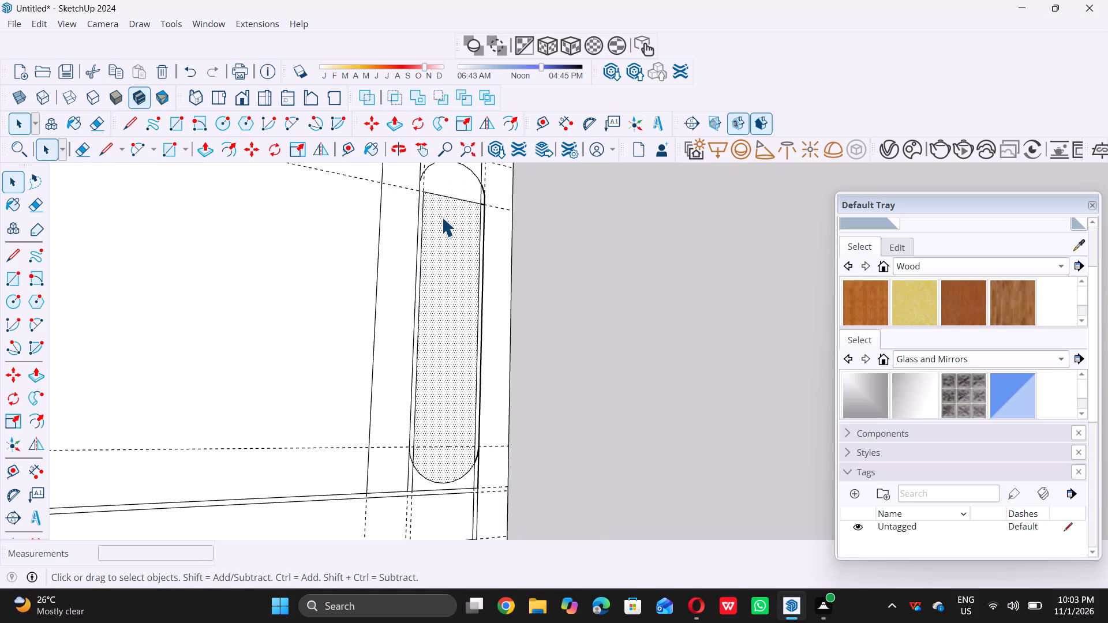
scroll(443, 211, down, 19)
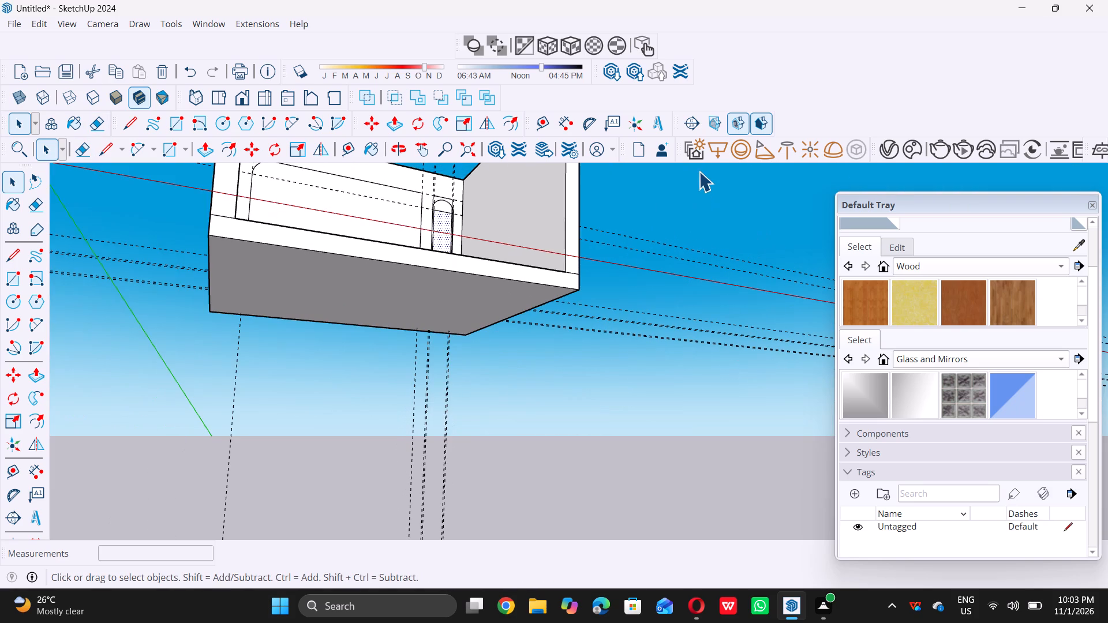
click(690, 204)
Erase the horizontal edge and guide crossing the narrow panel at the base of its upper arc.
middle_drag(437, 203, 423, 262)
scroll(437, 202, up, 1)
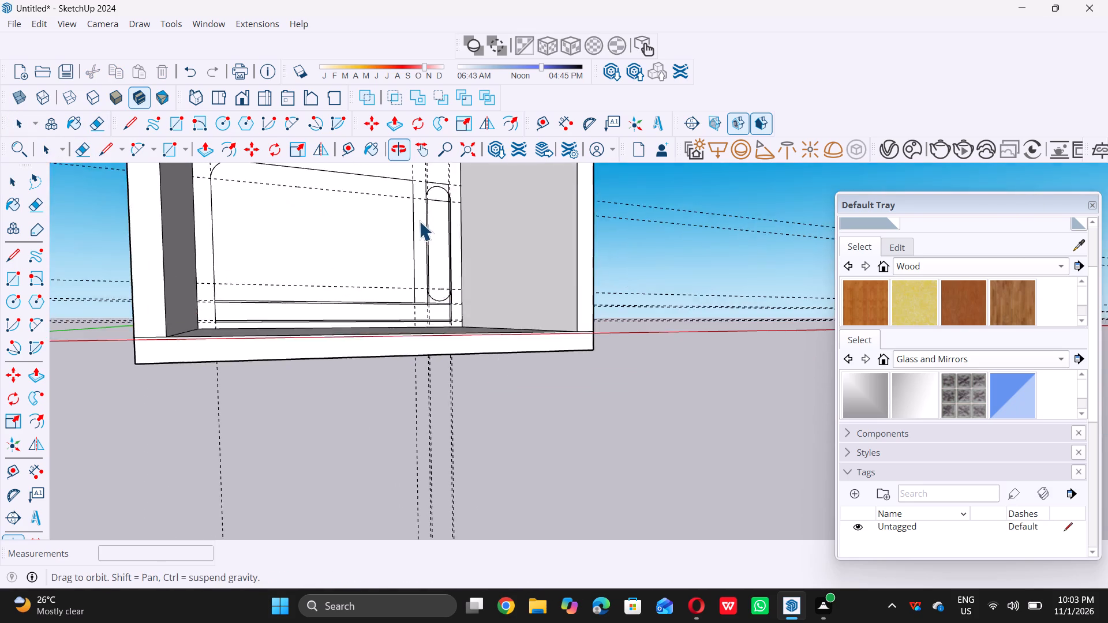
scroll(425, 207, up, 16)
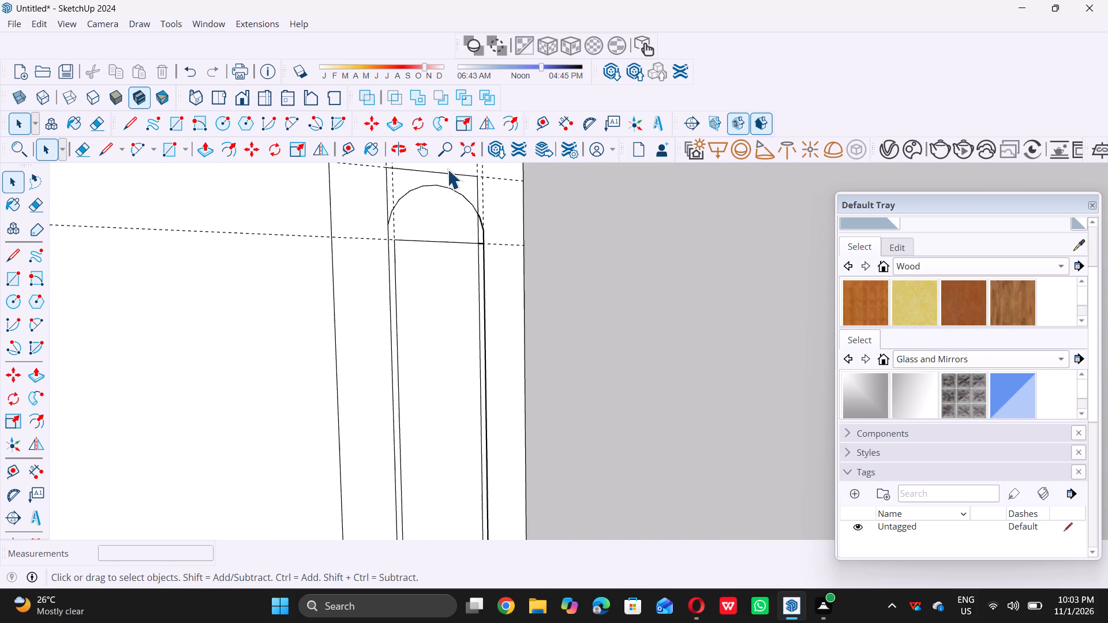
key(e)
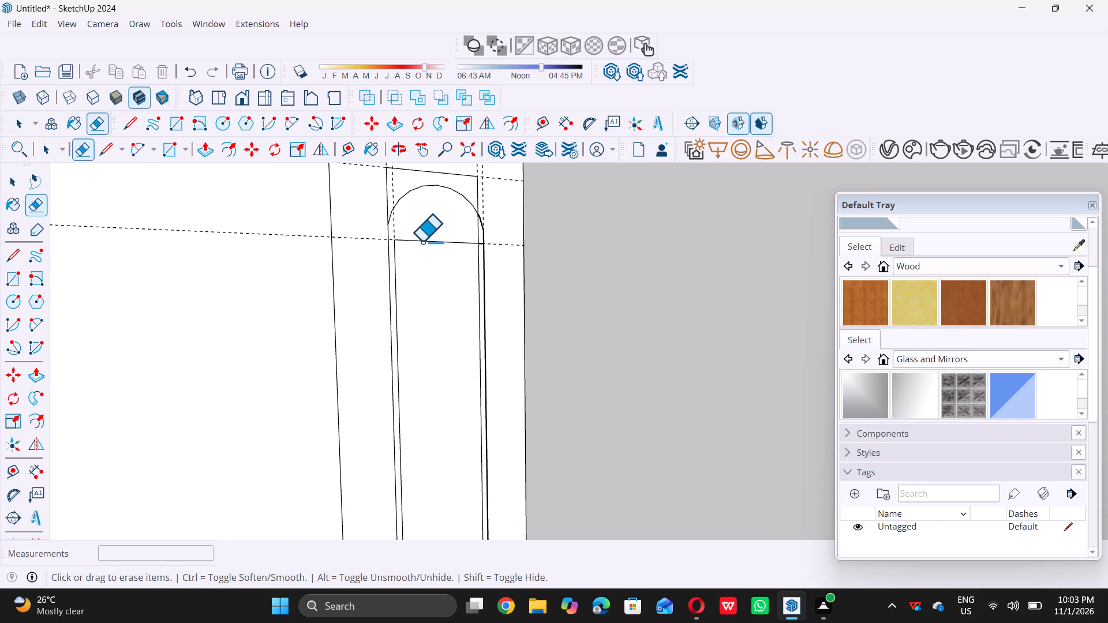
click(422, 243)
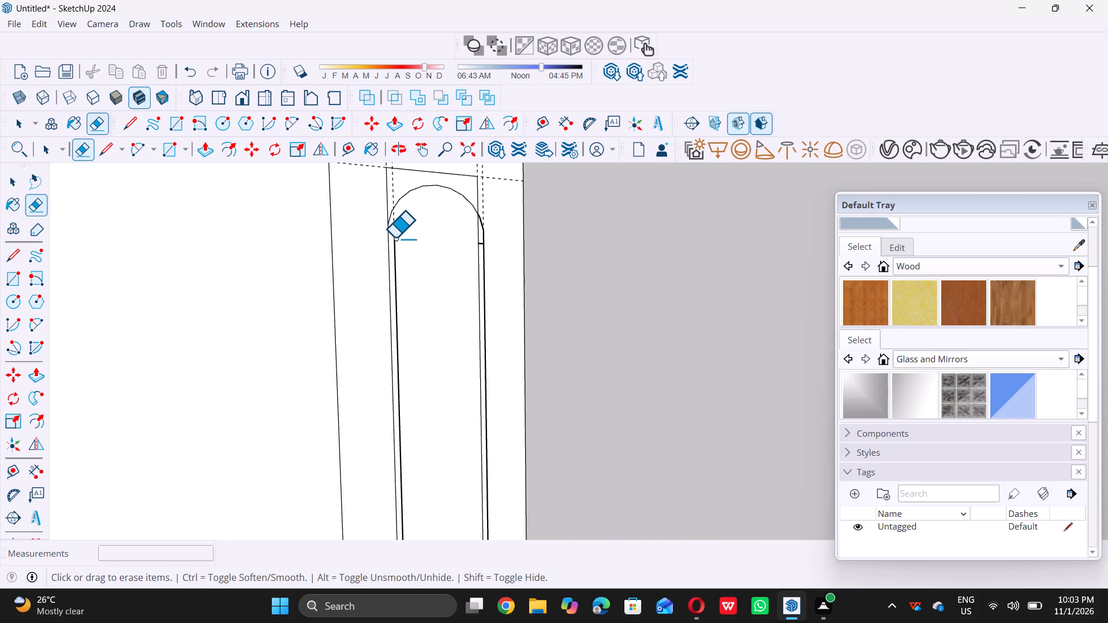
Erase the inset vertical guide and the inner rectangle's two vertical edges inside the capsule, including the leftover short horizontal piece.
click(395, 238)
click(392, 240)
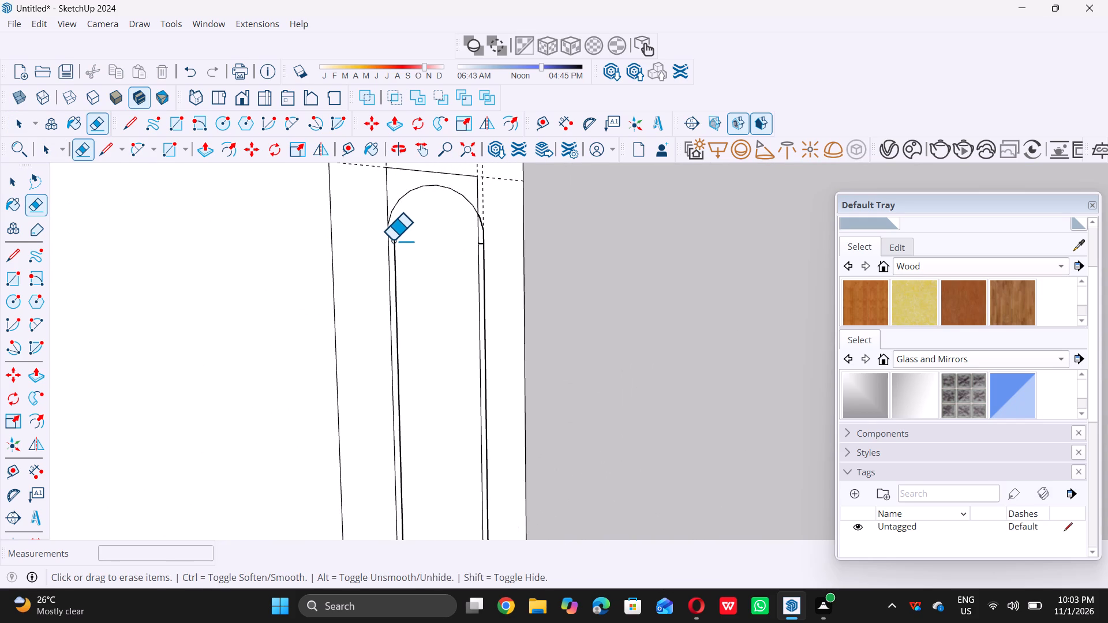
triple_click(392, 240)
click(392, 243)
double_click(392, 243)
scroll(394, 244, up, 3)
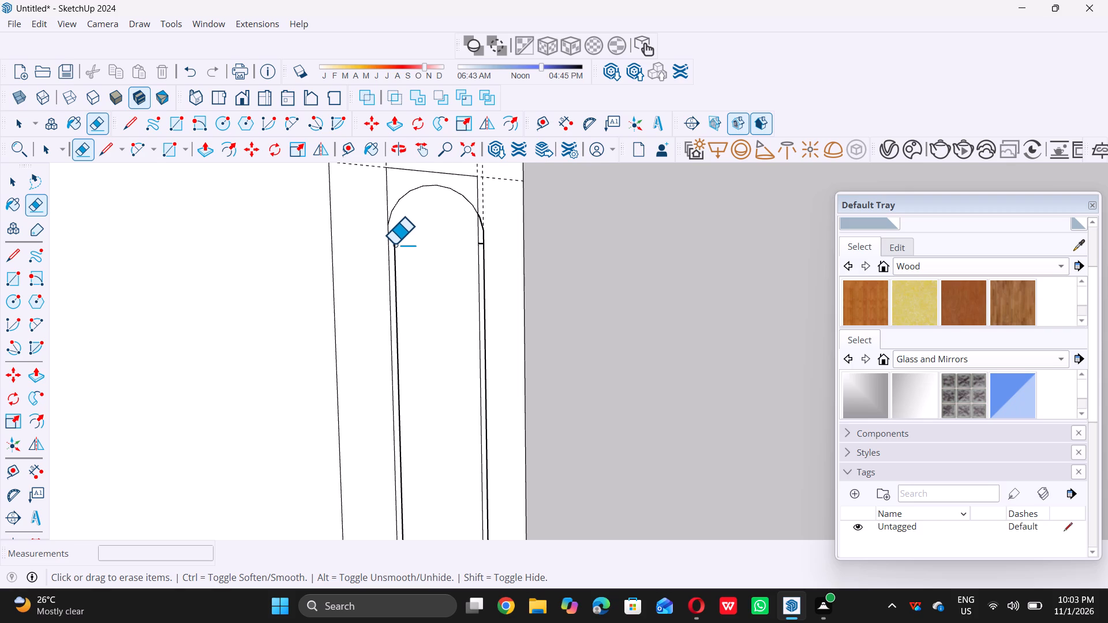
scroll(394, 244, up, 4)
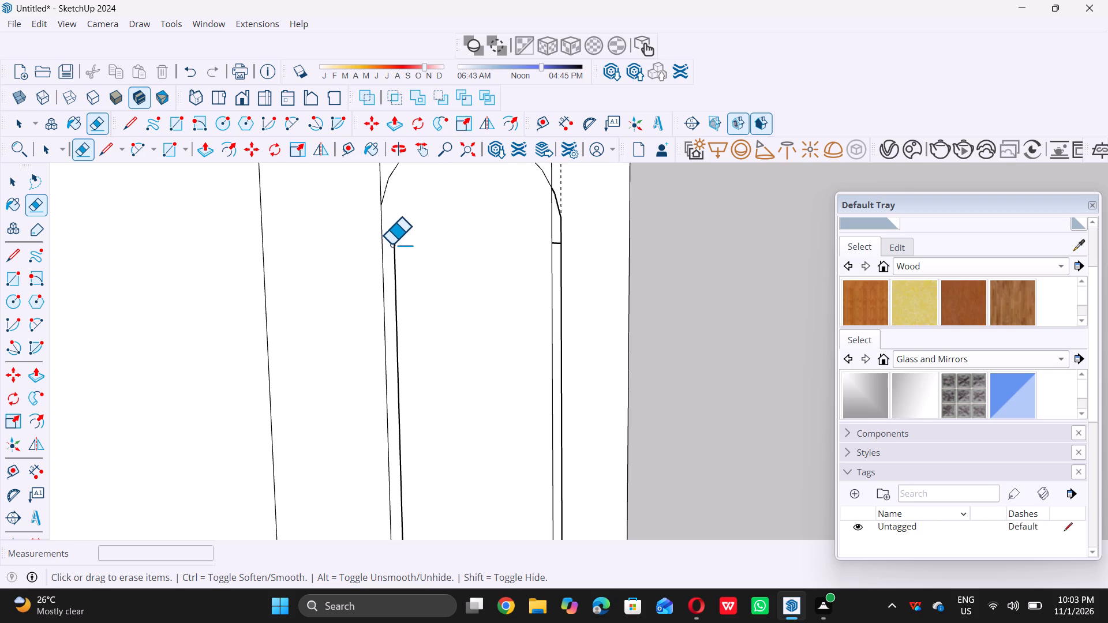
click(391, 244)
triple_click(393, 245)
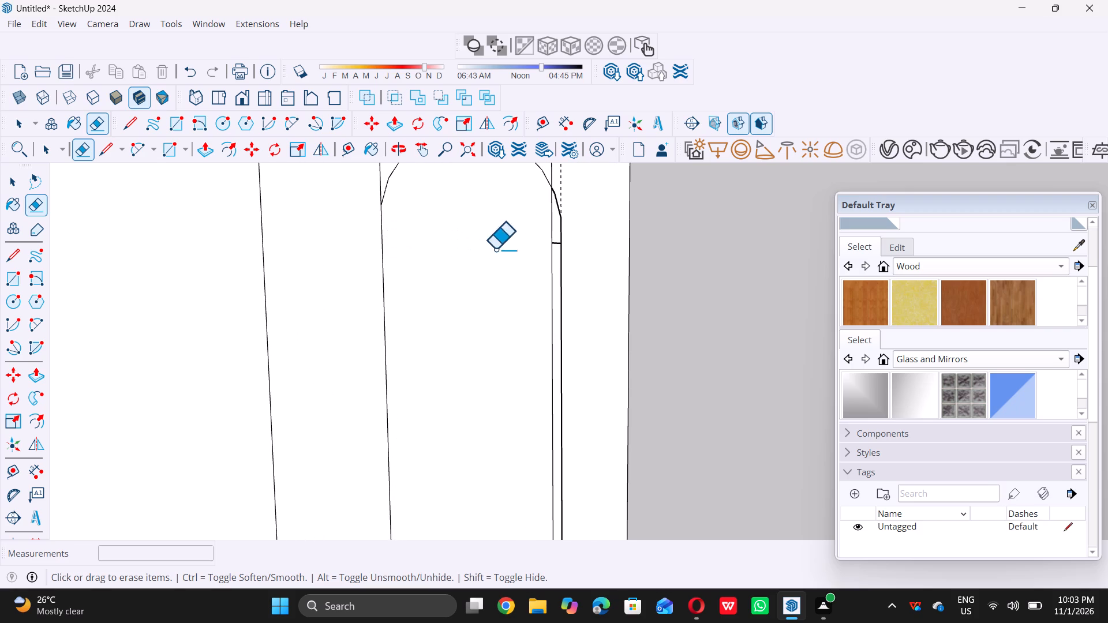
click(553, 243)
Erase the narrow panel's leftover top edge and straight vertical edges outside the upper arc.
scroll(526, 250, down, 3)
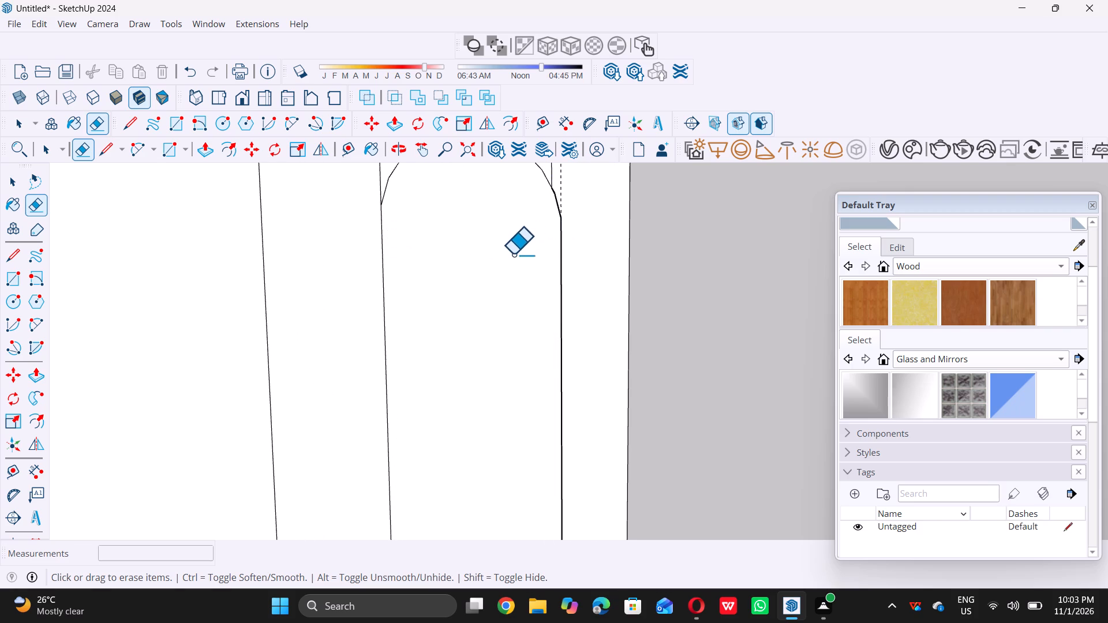
scroll(513, 254, down, 10)
scroll(509, 226, up, 6)
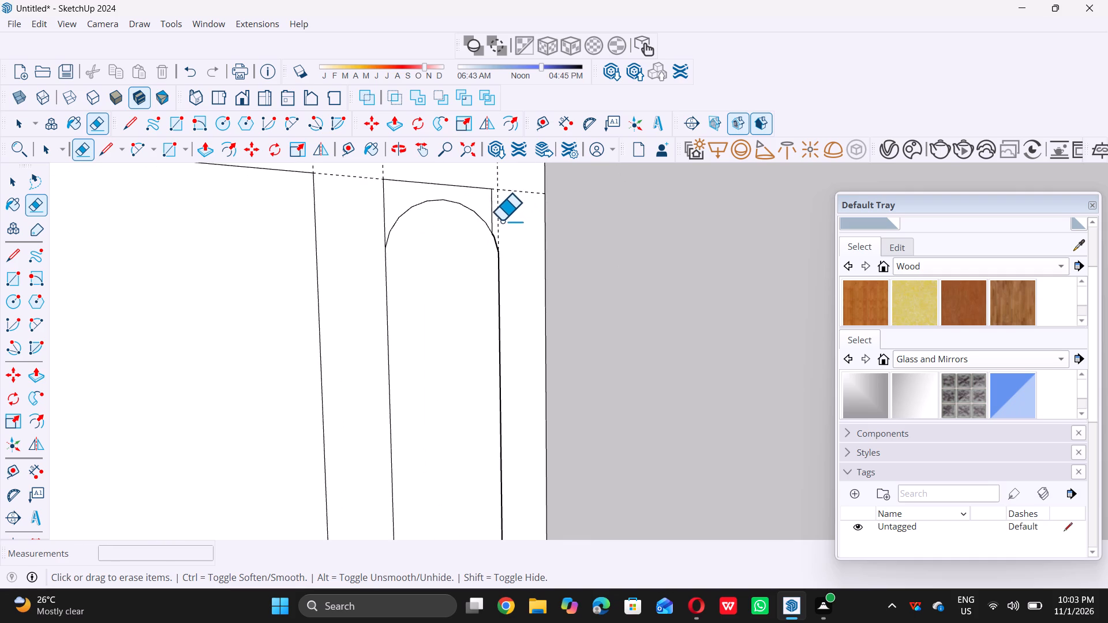
scroll(497, 217, up, 4)
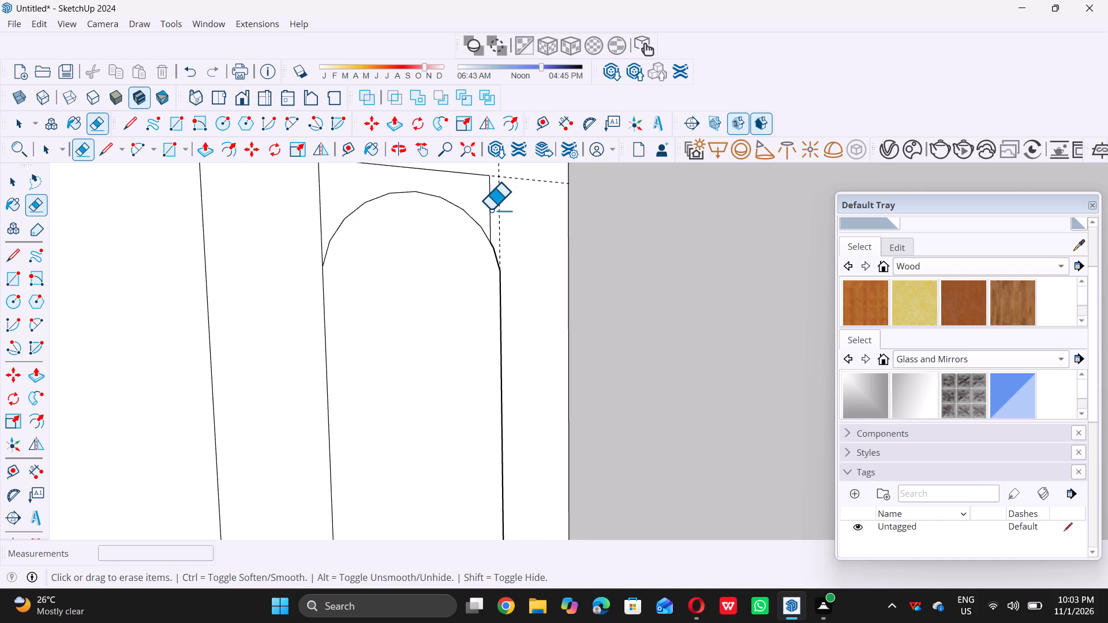
triple_click(488, 208)
click(488, 208)
click(491, 209)
triple_click(483, 175)
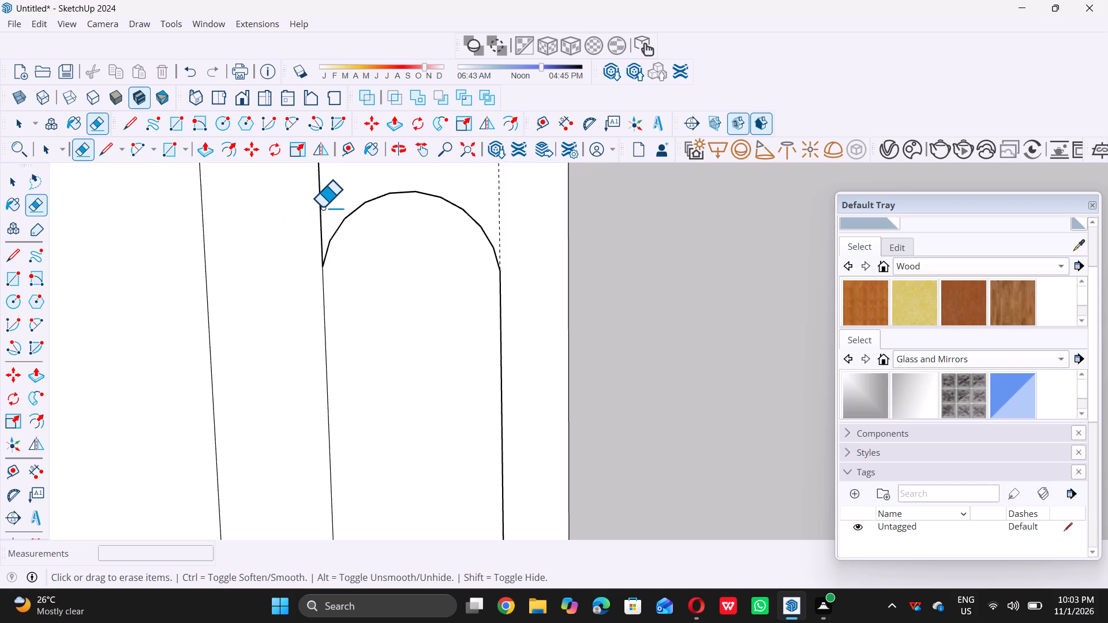
double_click(320, 207)
Erase the two leftover vertical edges below the lower arc on the capsule's side nearest the side wall.
scroll(320, 207, down, 10)
scroll(444, 233, up, 6)
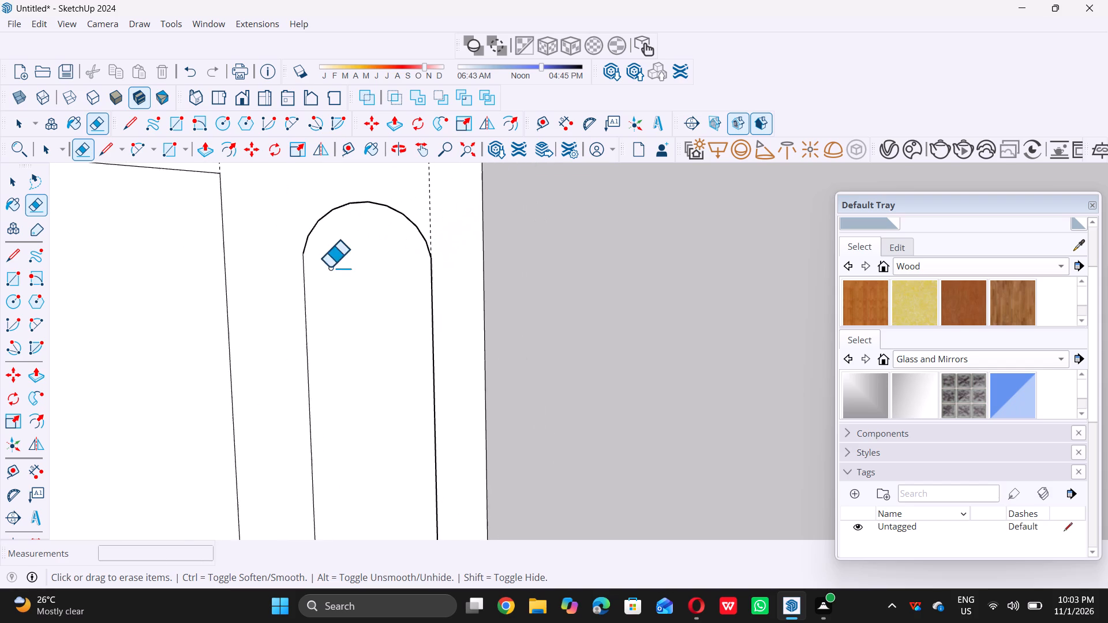
scroll(266, 250, up, 12)
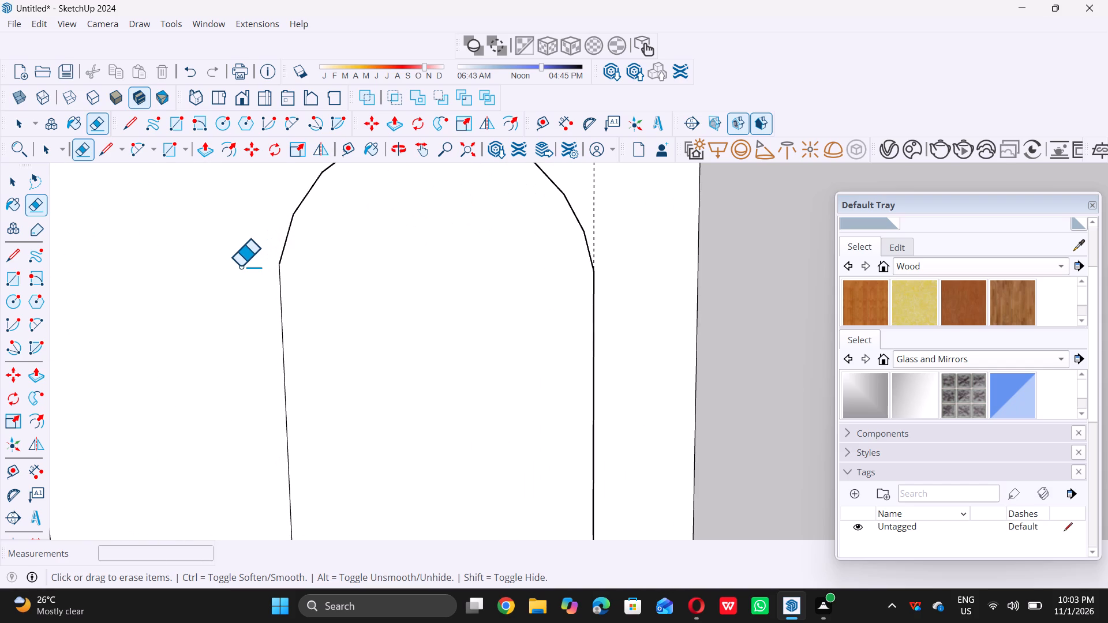
middle_drag(454, 265, 243, 325)
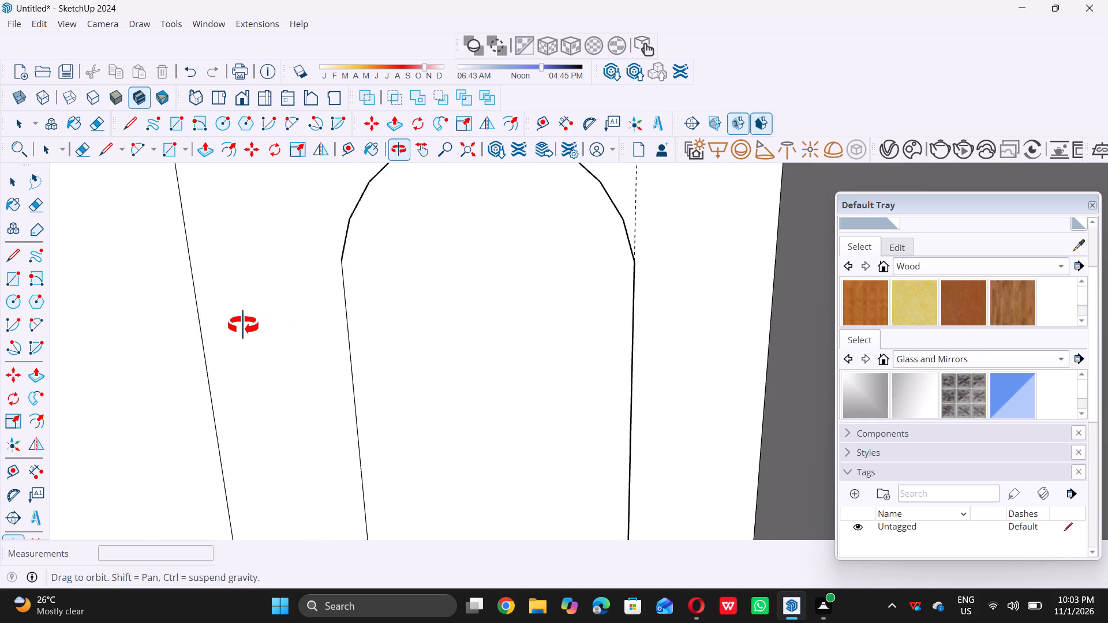
middle_drag(243, 325, 222, 331)
middle_click(222, 331)
scroll(350, 302, down, 17)
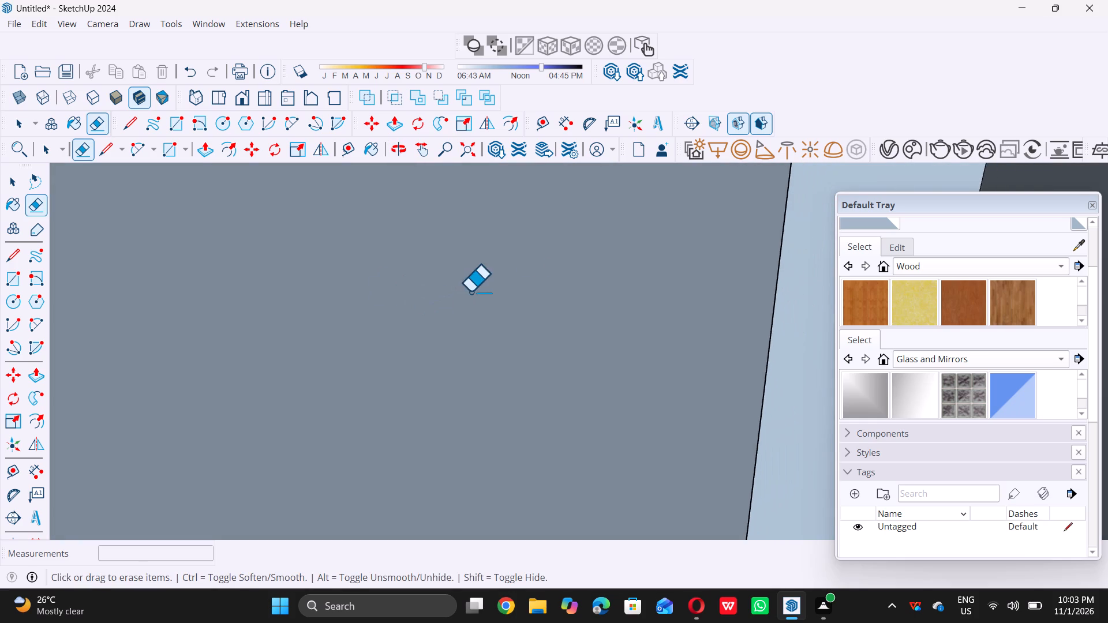
scroll(470, 291, down, 4)
scroll(558, 257, down, 20)
scroll(558, 257, down, 6)
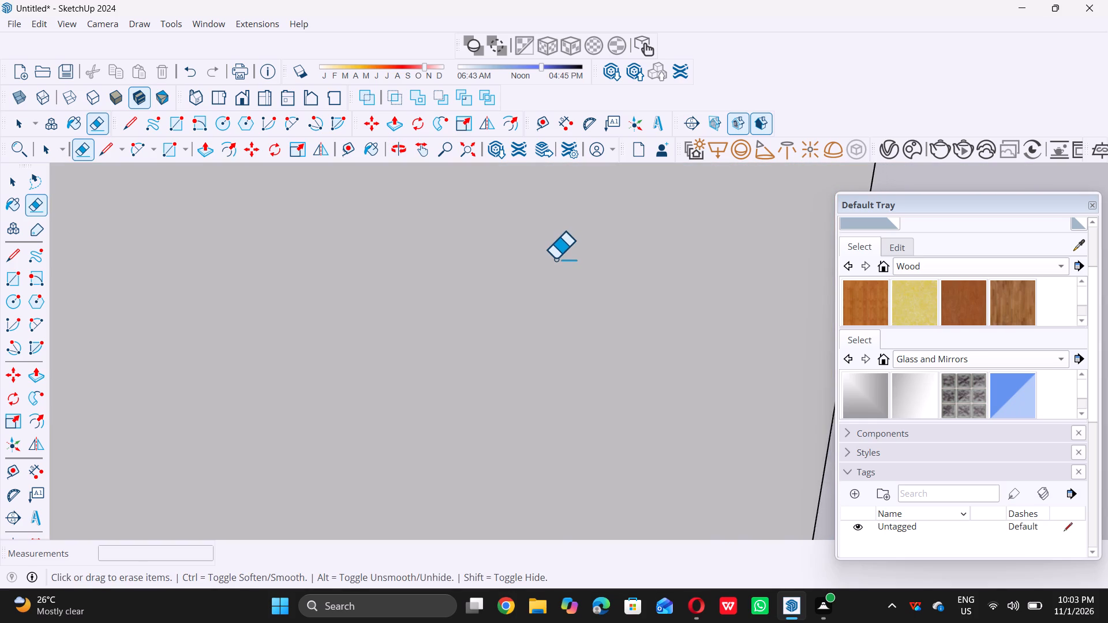
scroll(555, 258, down, 20)
scroll(555, 258, down, 14)
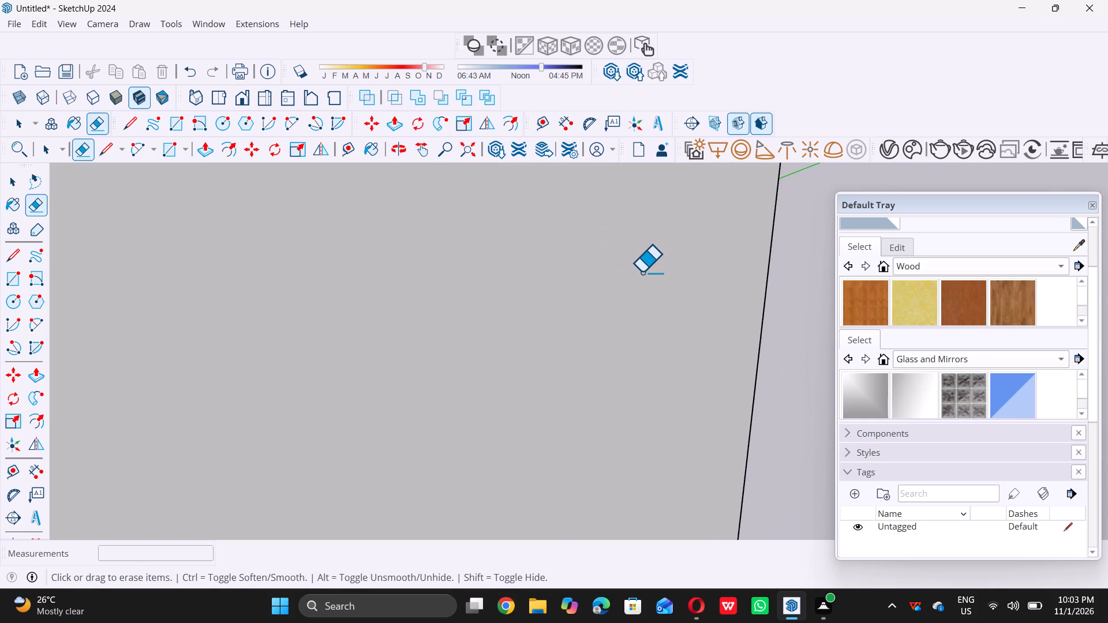
scroll(642, 272, down, 13)
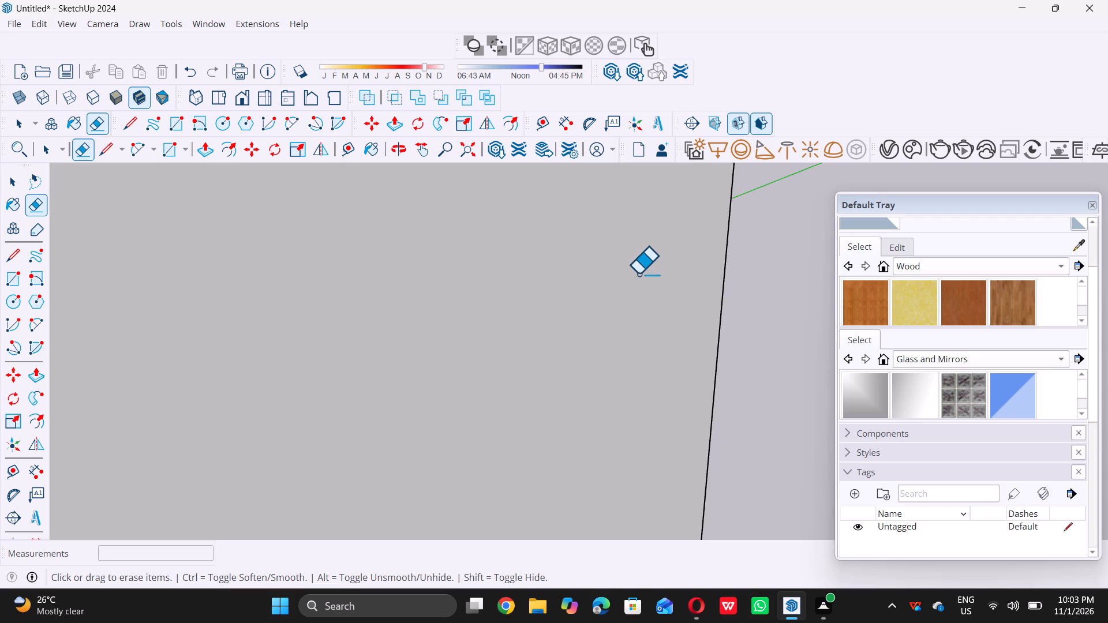
scroll(638, 273, down, 20)
scroll(638, 273, down, 5)
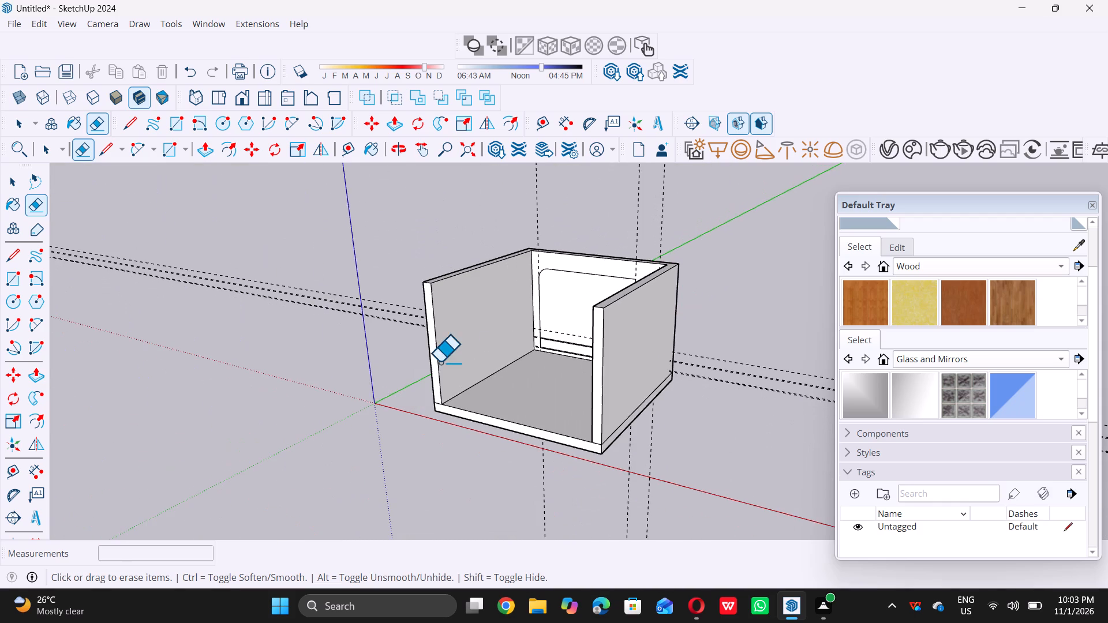
middle_drag(443, 362, 593, 336)
scroll(664, 272, up, 7)
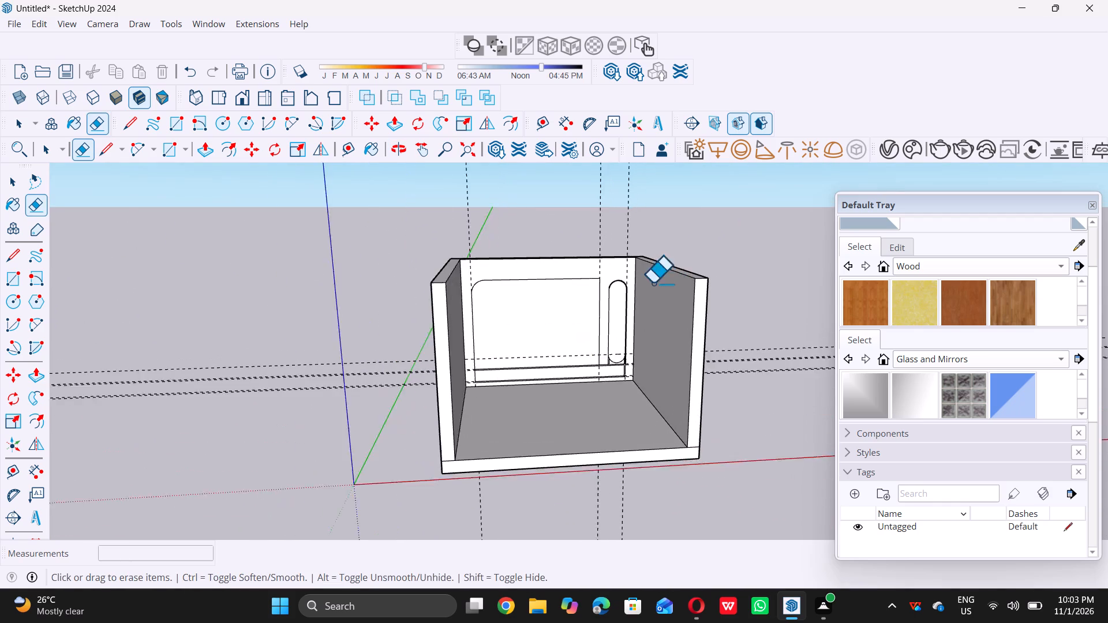
scroll(613, 355, up, 7)
scroll(623, 406, up, 18)
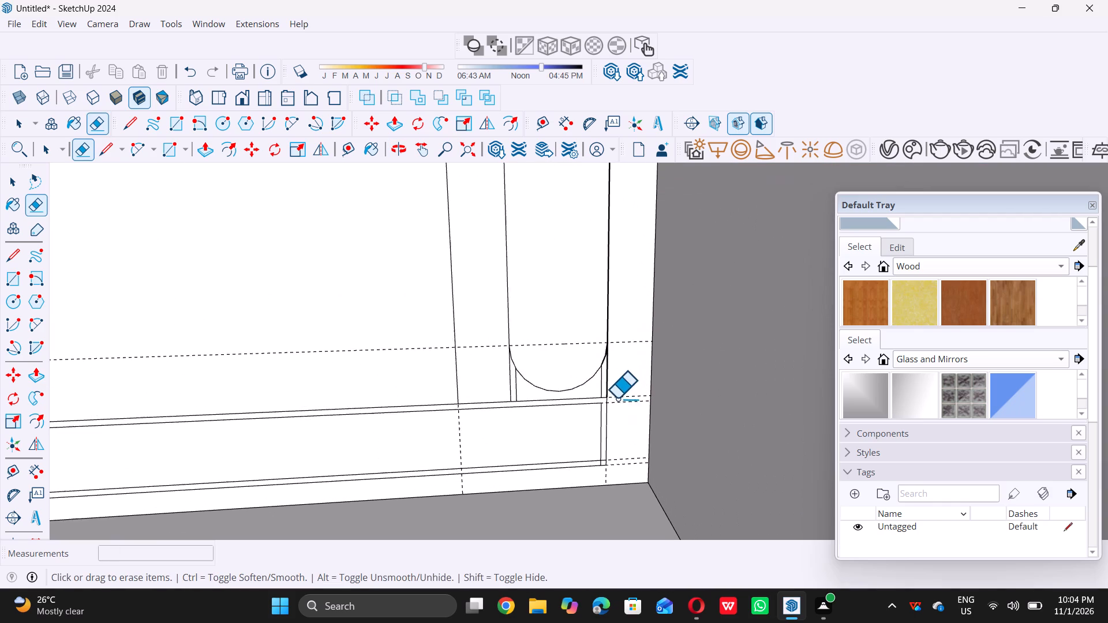
scroll(617, 398, up, 9)
scroll(601, 318, up, 7)
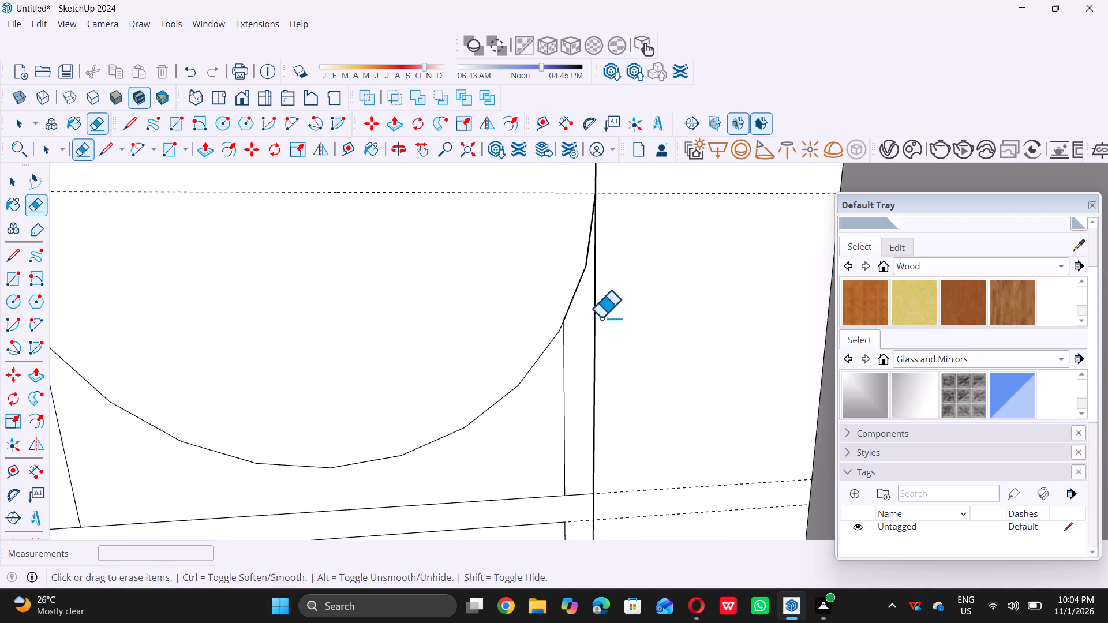
scroll(601, 317, up, 5)
triple_click(590, 314)
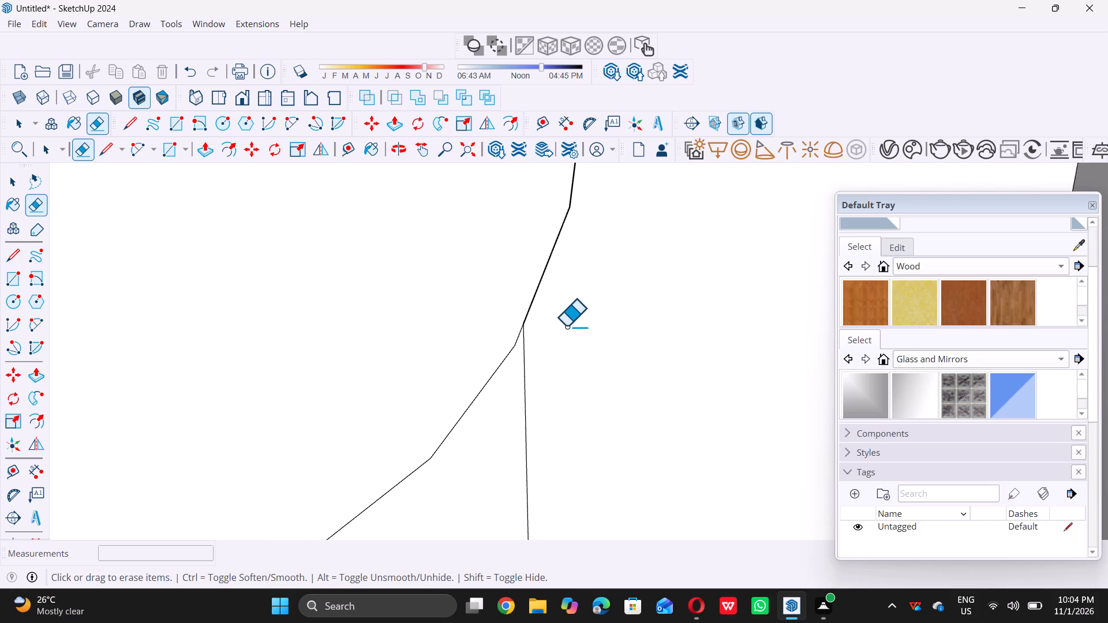
triple_click(523, 355)
click(523, 355)
Erase the two leftover vertical edges below the lower arc on the capsule's side nearest the large panel.
scroll(538, 354, down, 9)
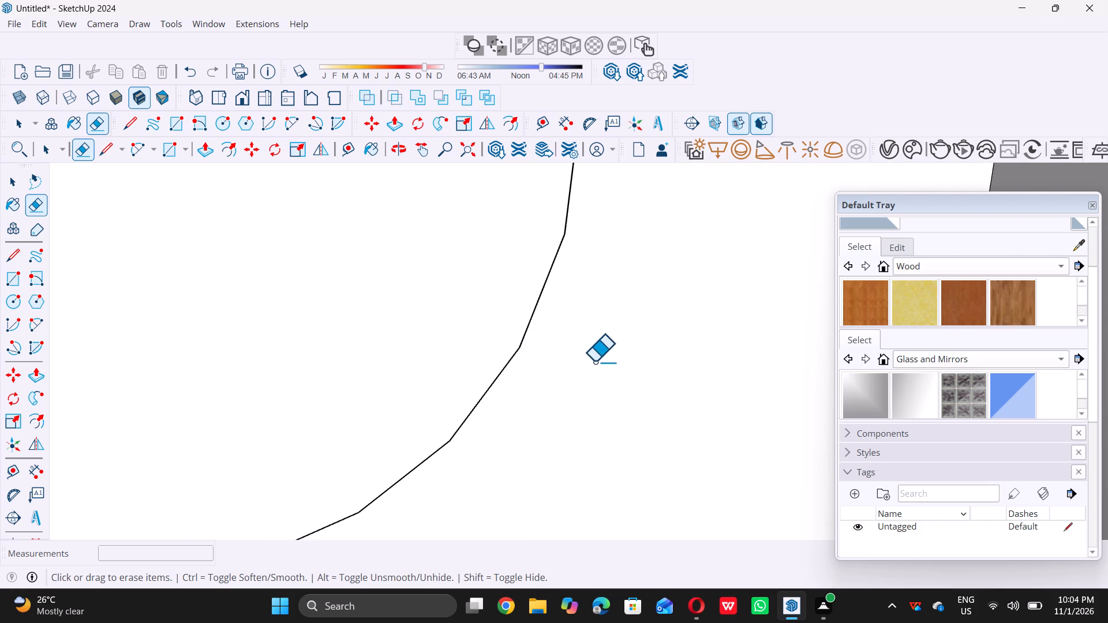
scroll(594, 361, down, 19)
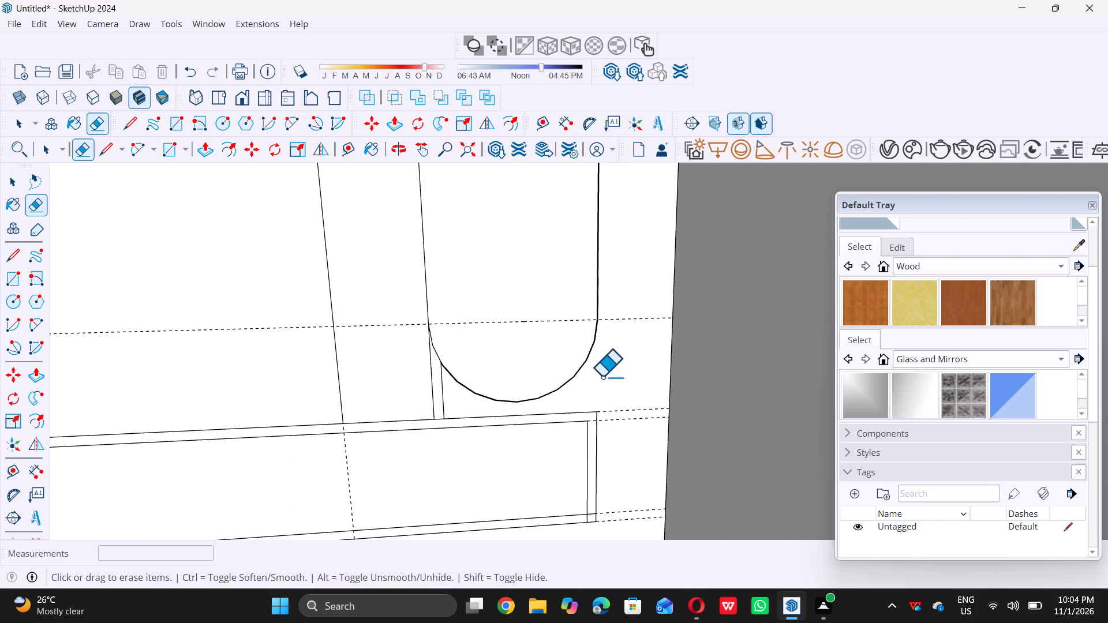
scroll(439, 388, up, 15)
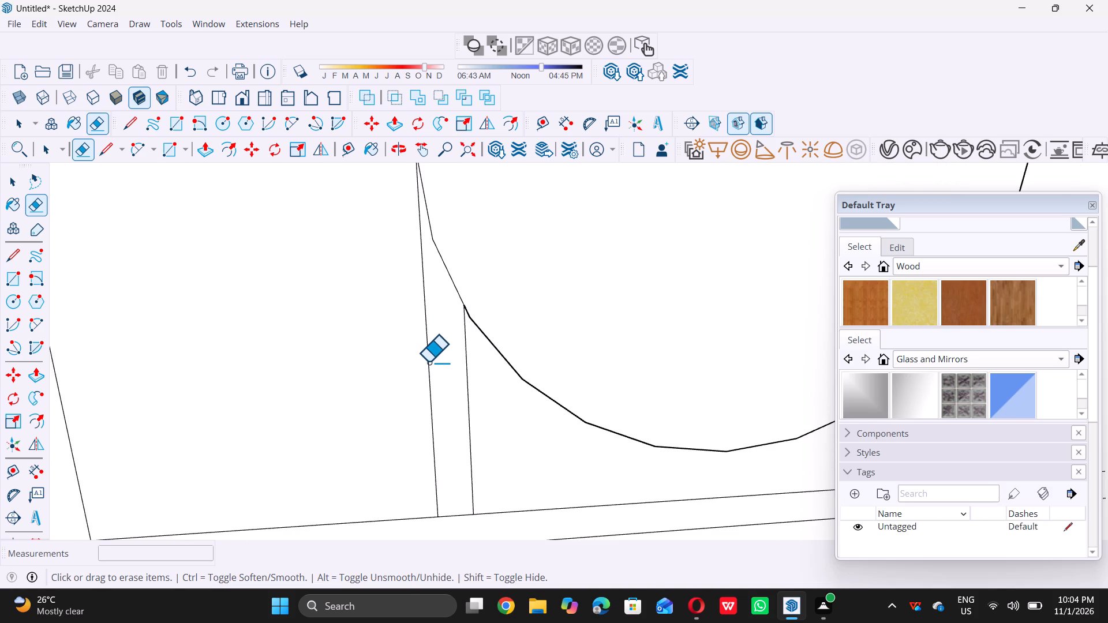
double_click(428, 362)
double_click(467, 364)
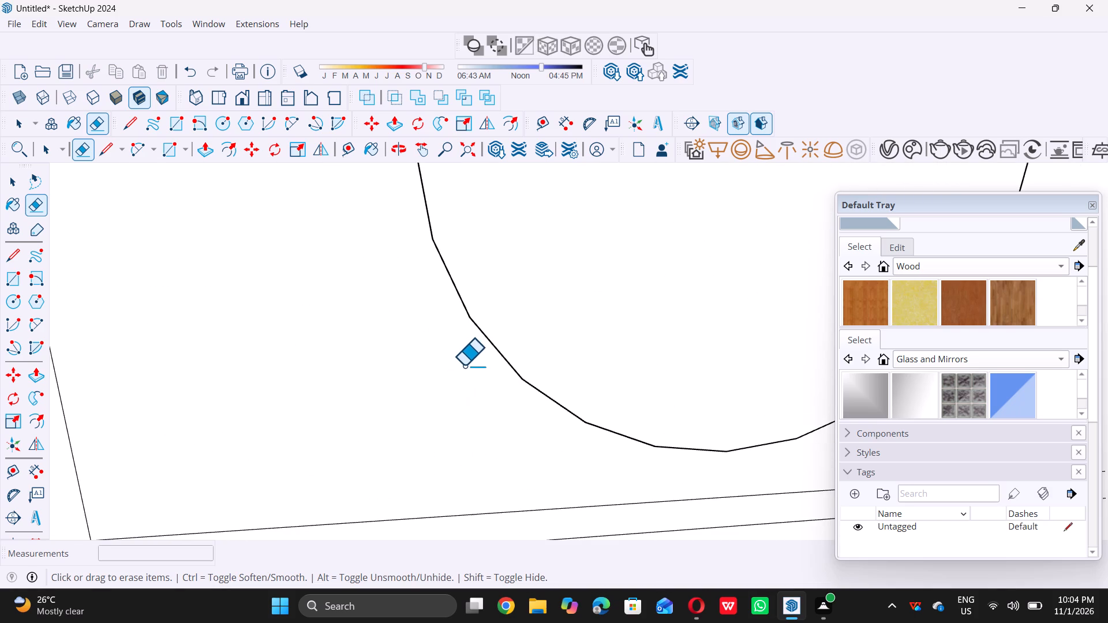
Examine the capsule outline and its spacing beside the large rounded panel on the back wall.
scroll(446, 373, down, 20)
scroll(446, 373, down, 8)
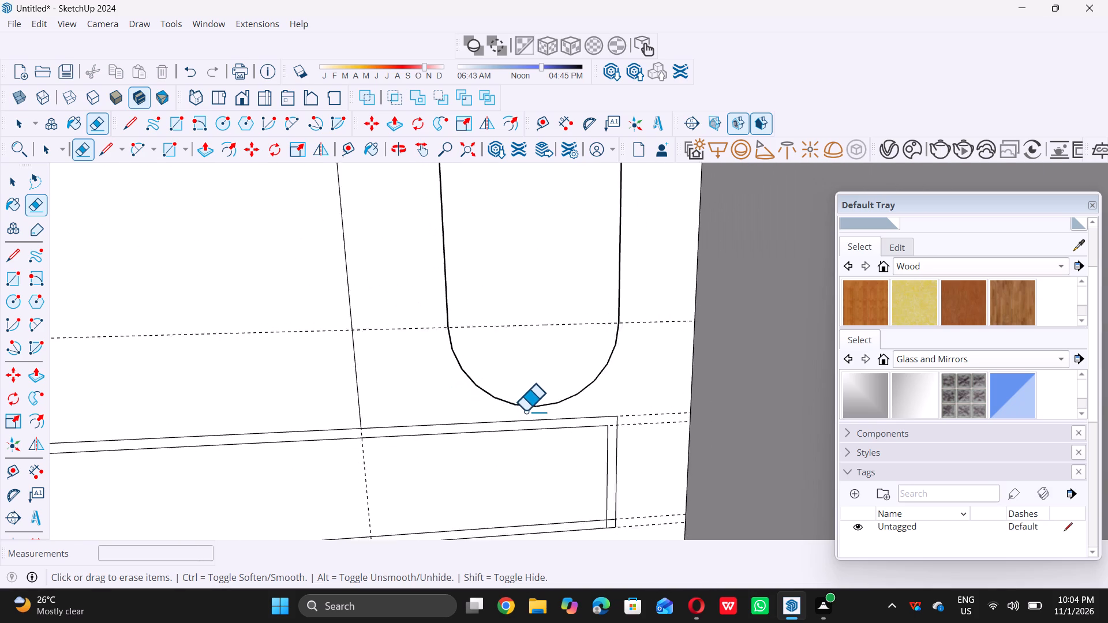
scroll(525, 411, down, 19)
middle_drag(509, 366, 565, 367)
scroll(565, 366, up, 9)
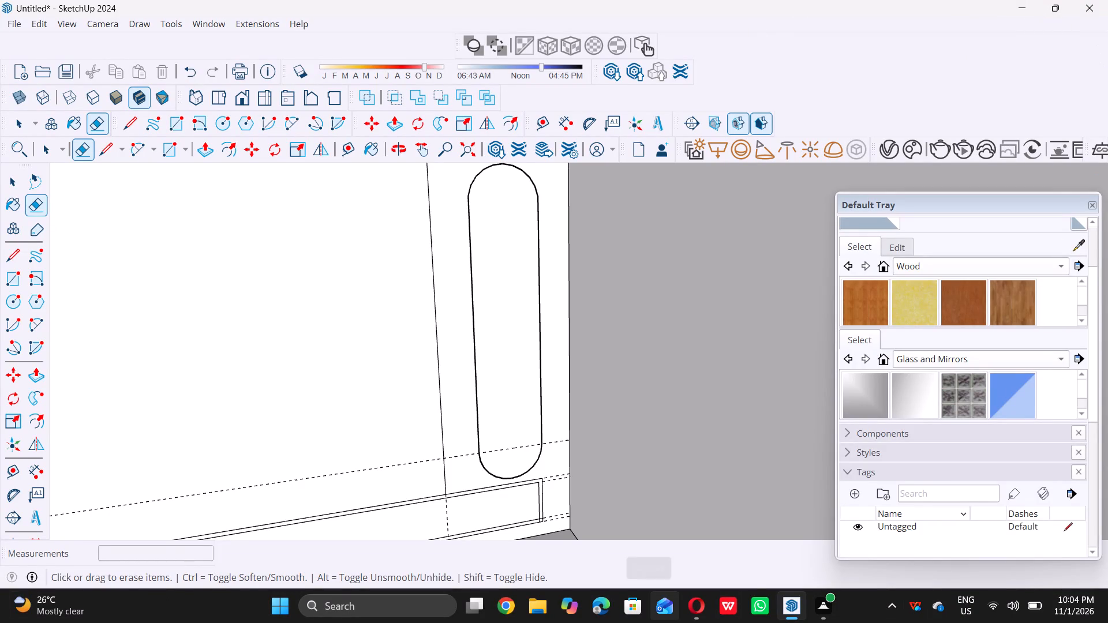
scroll(474, 369, down, 7)
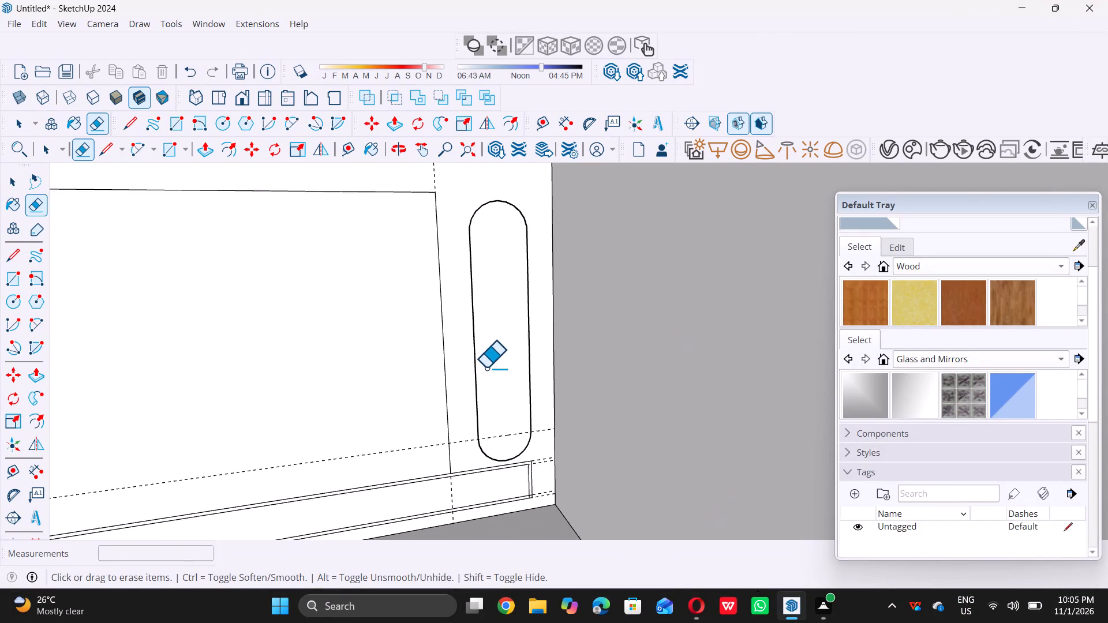
scroll(486, 367, down, 6)
middle_drag(476, 363, 516, 346)
middle_click(516, 346)
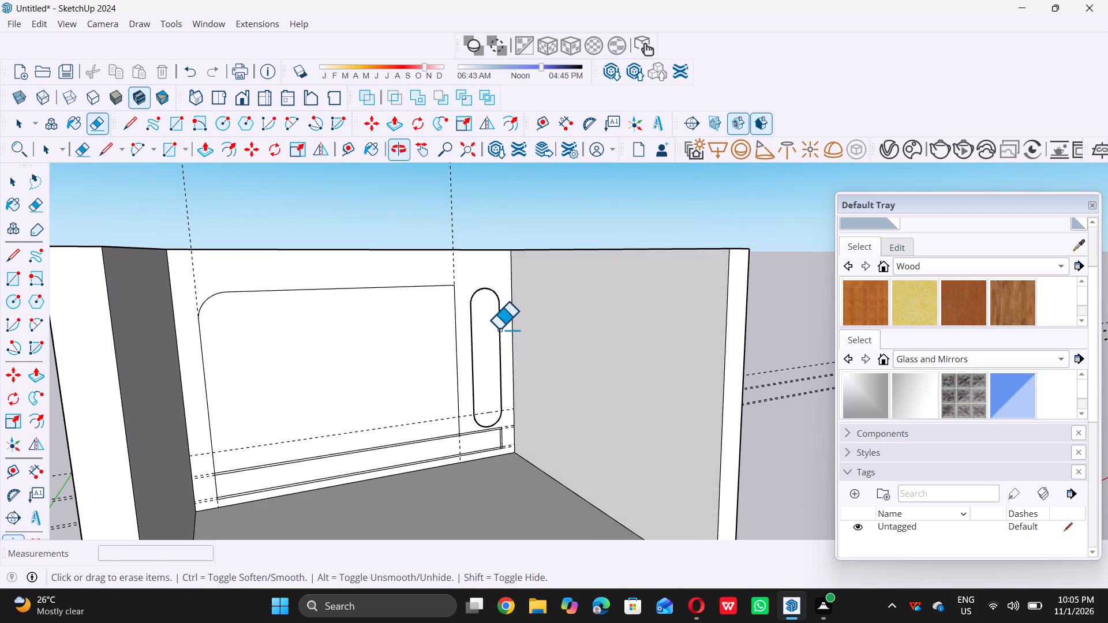
Erase the segments of the capsule's upper arc from the side-wall half across its crown.
scroll(497, 308, up, 7)
scroll(487, 289, up, 15)
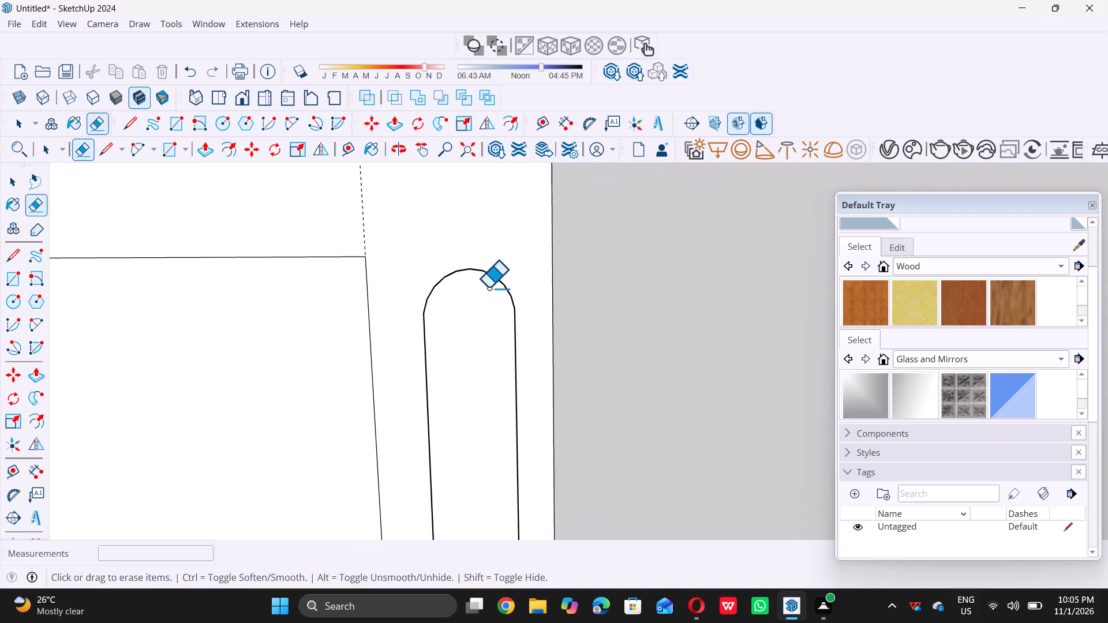
scroll(488, 287, up, 1)
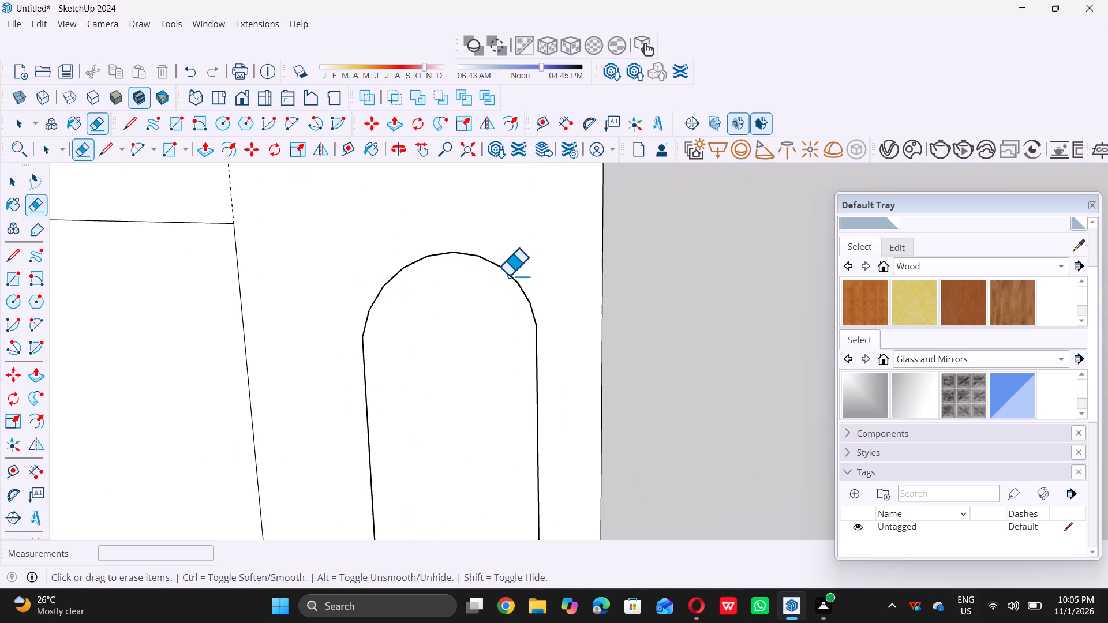
click(508, 275)
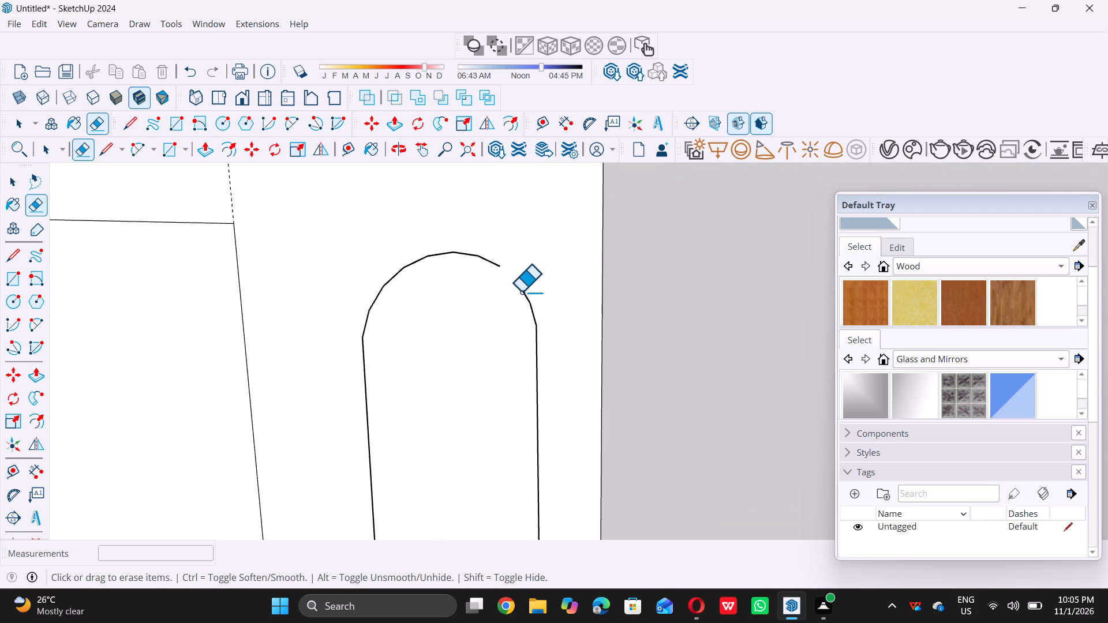
click(522, 290)
triple_click(489, 262)
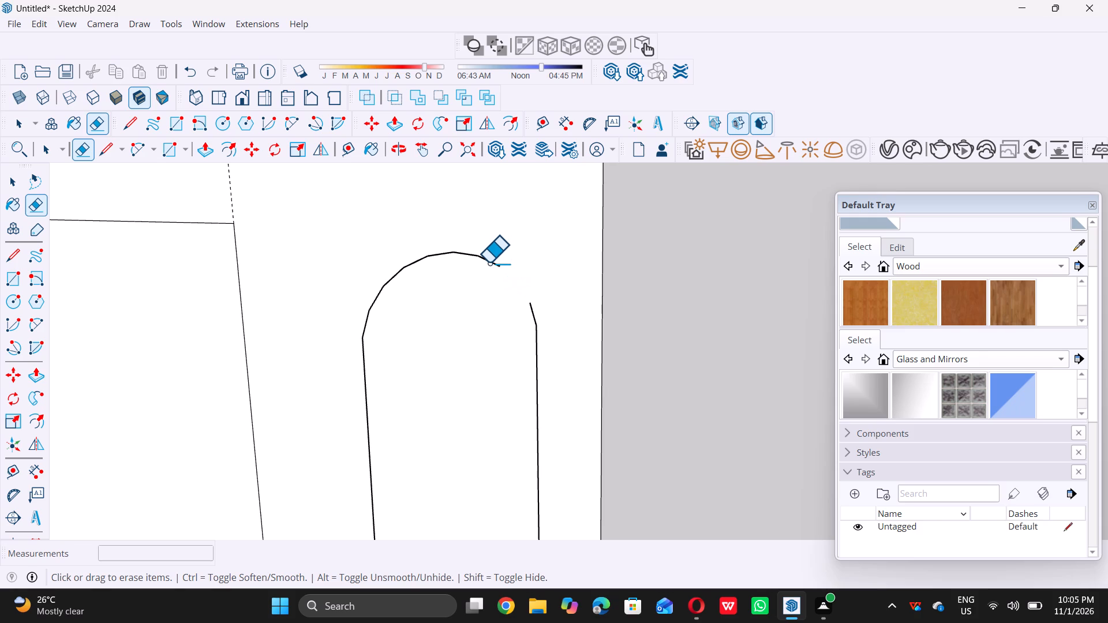
double_click(465, 257)
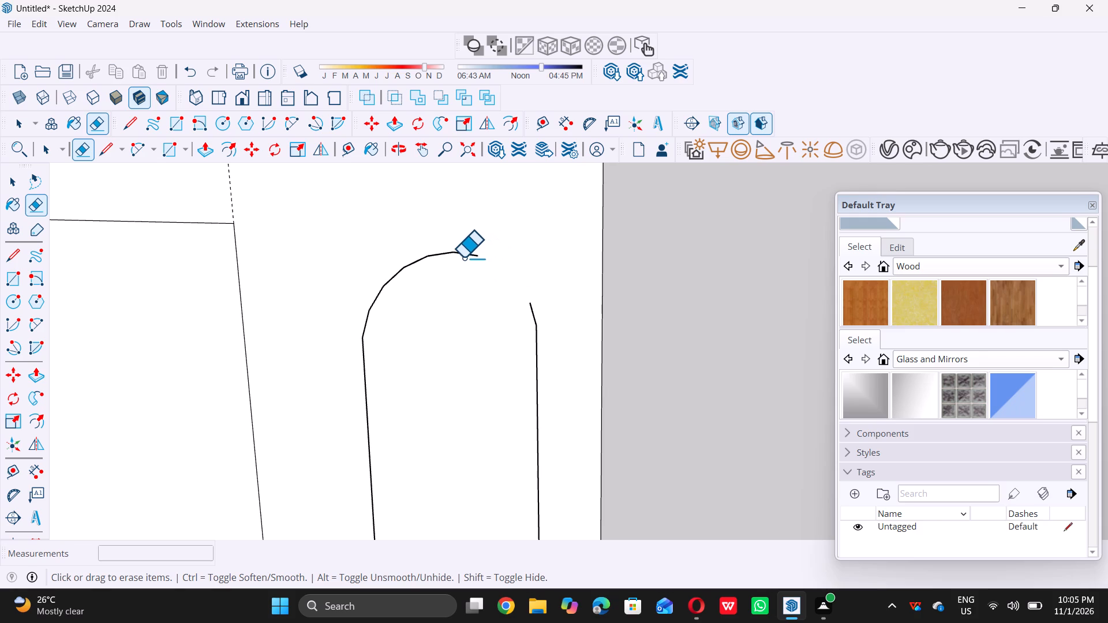
triple_click(463, 256)
double_click(463, 253)
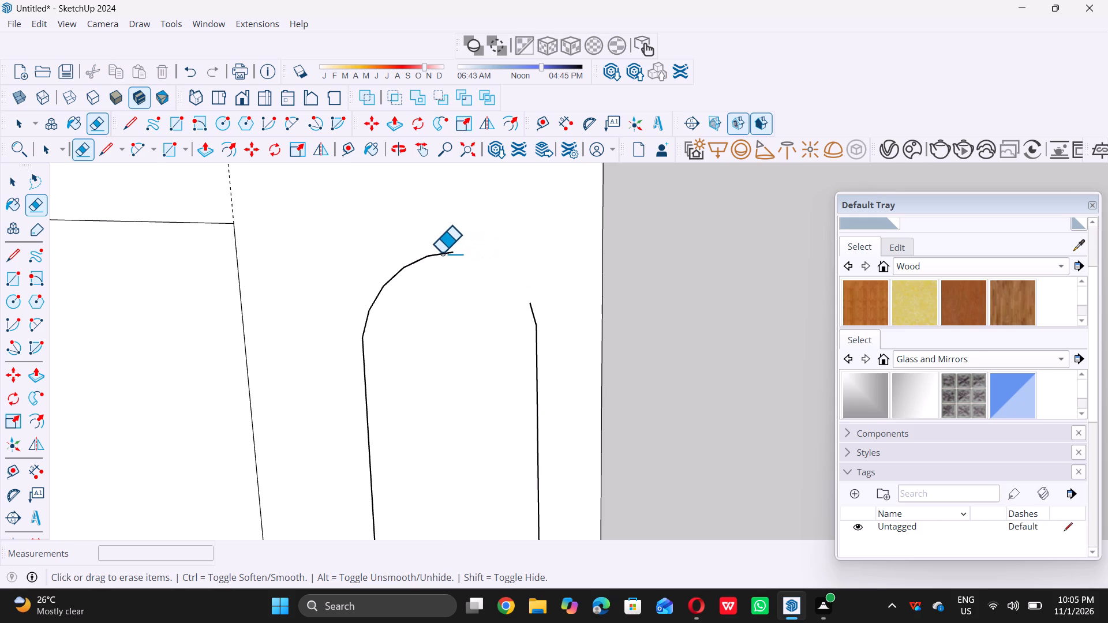
triple_click(441, 253)
click(441, 254)
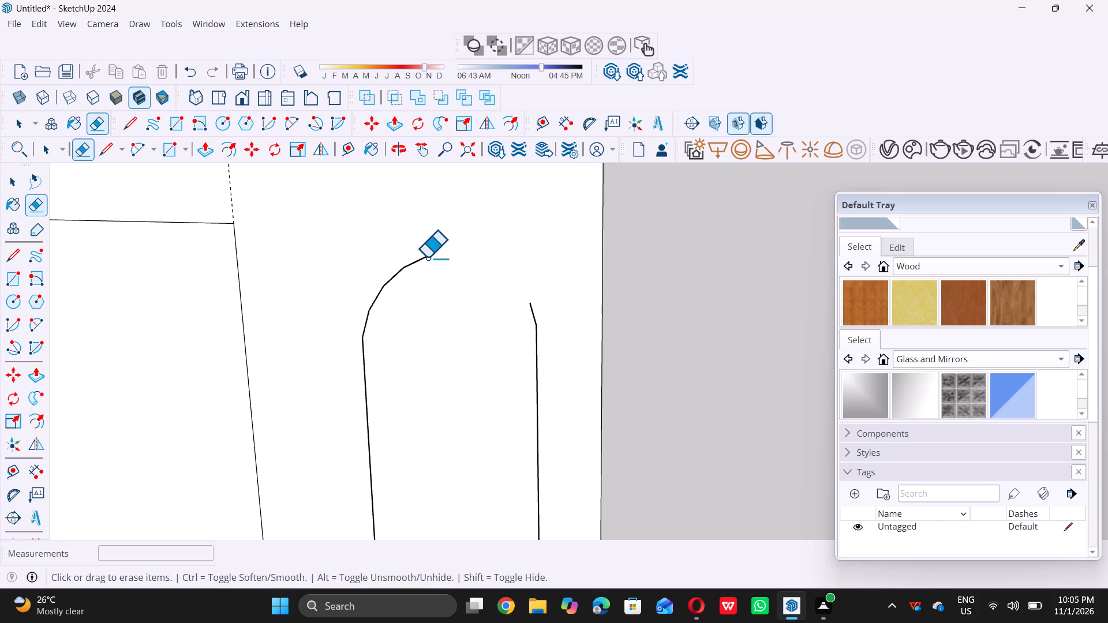
Erase the rest of the capsule's upper arc facing the large panel and the straight vertical edge below it.
click(427, 256)
triple_click(393, 277)
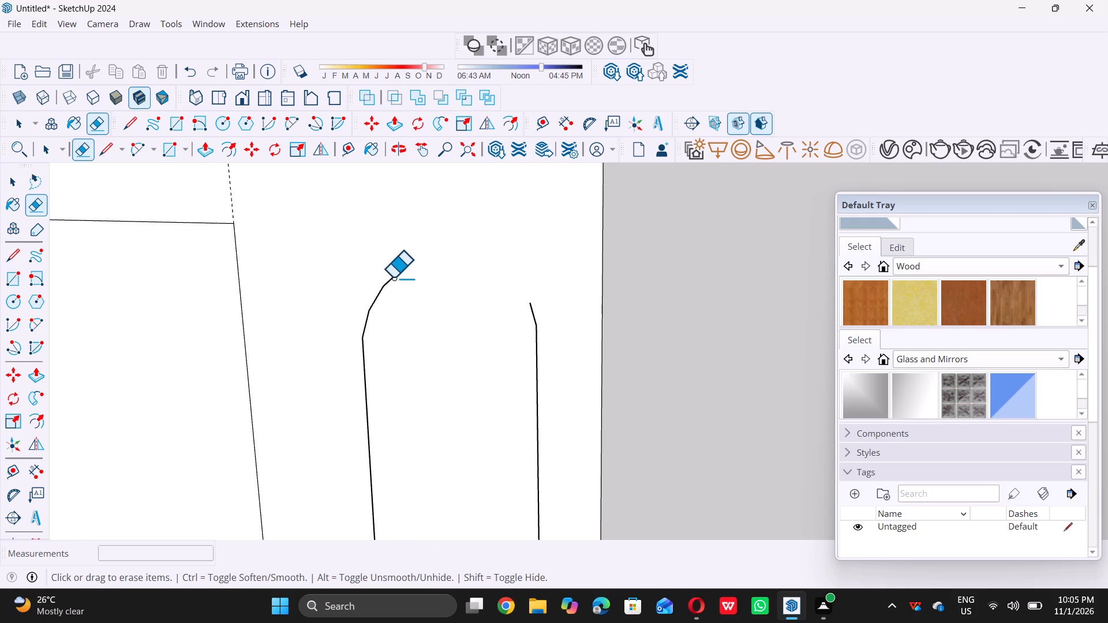
triple_click(379, 288)
click(388, 295)
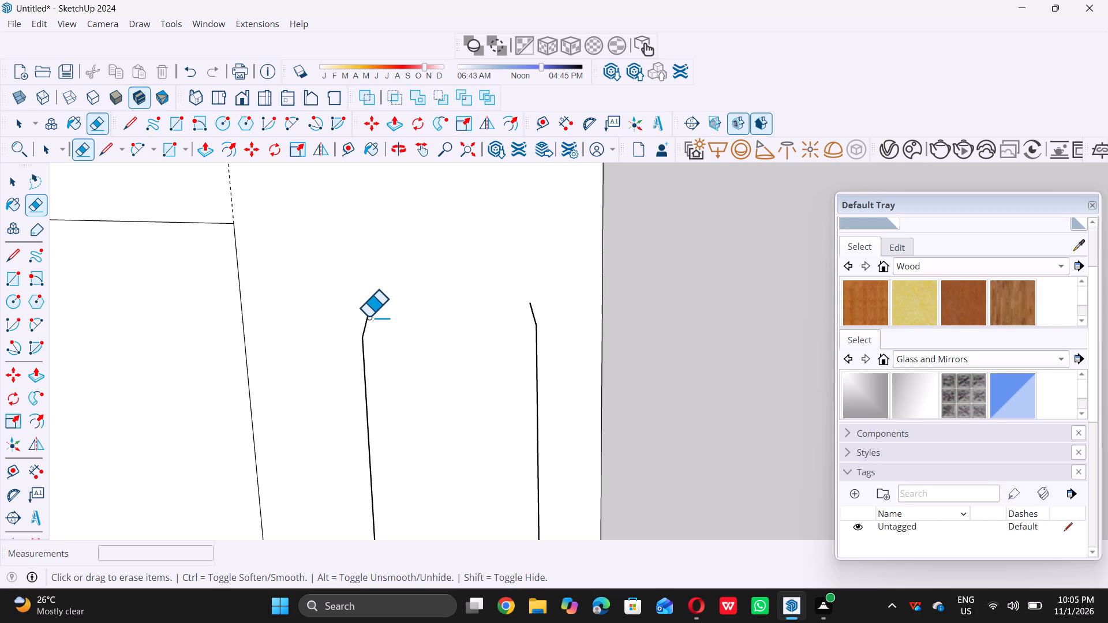
click(369, 317)
double_click(369, 317)
click(361, 339)
double_click(361, 339)
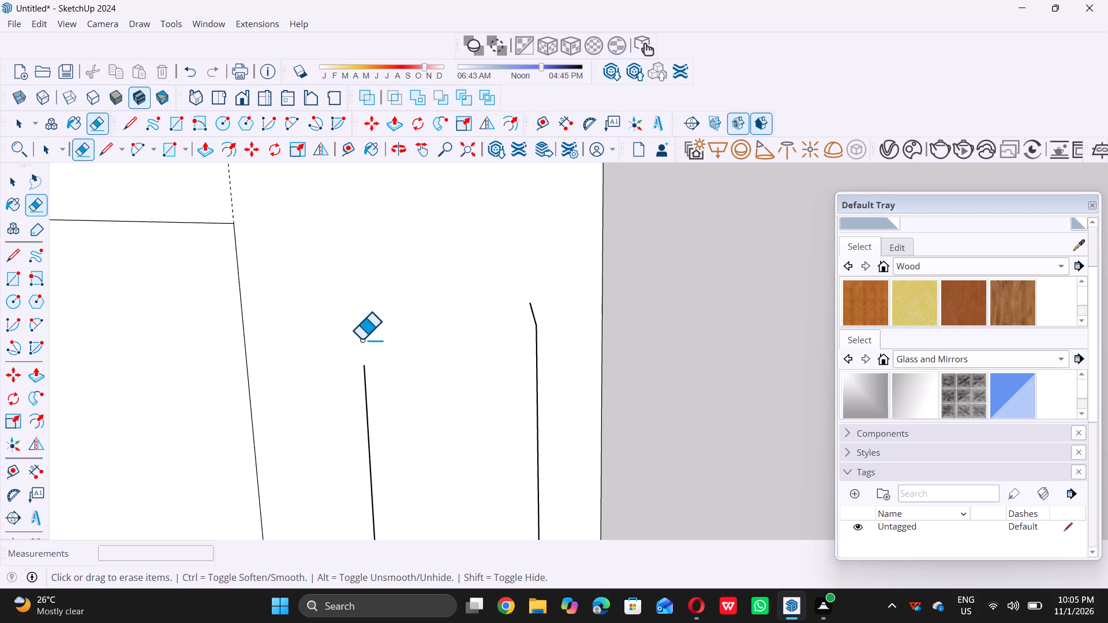
triple_click(363, 377)
click(363, 377)
double_click(366, 374)
Erase the capsule's last upper-arc piece and the straight vertical edge nearest the side wall.
scroll(396, 317, down, 5)
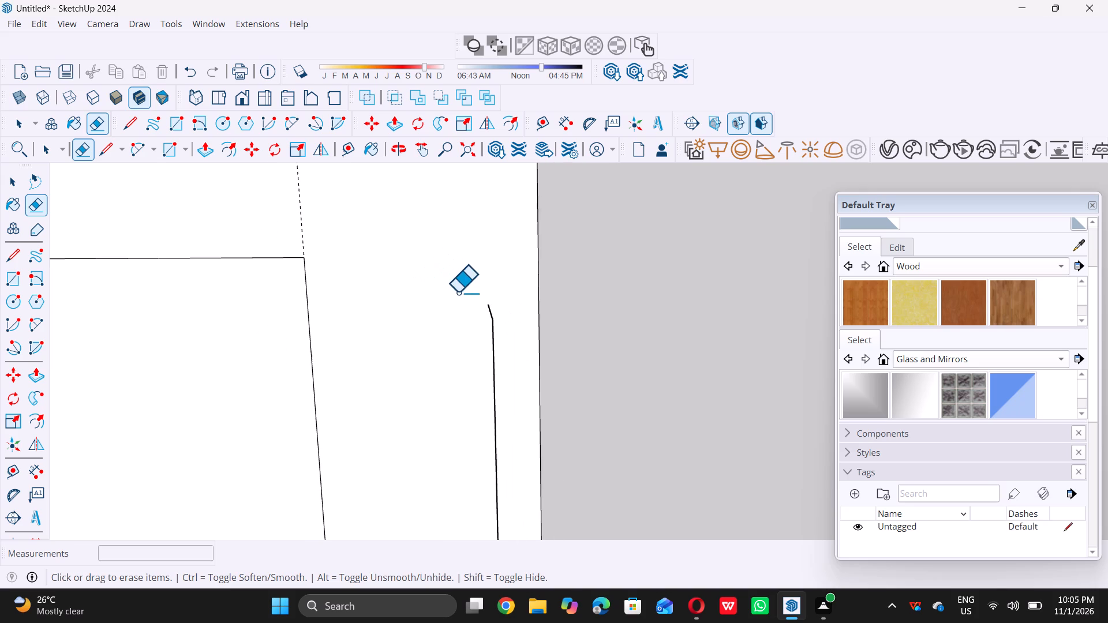
triple_click(490, 310)
middle_click(491, 313)
double_click(491, 313)
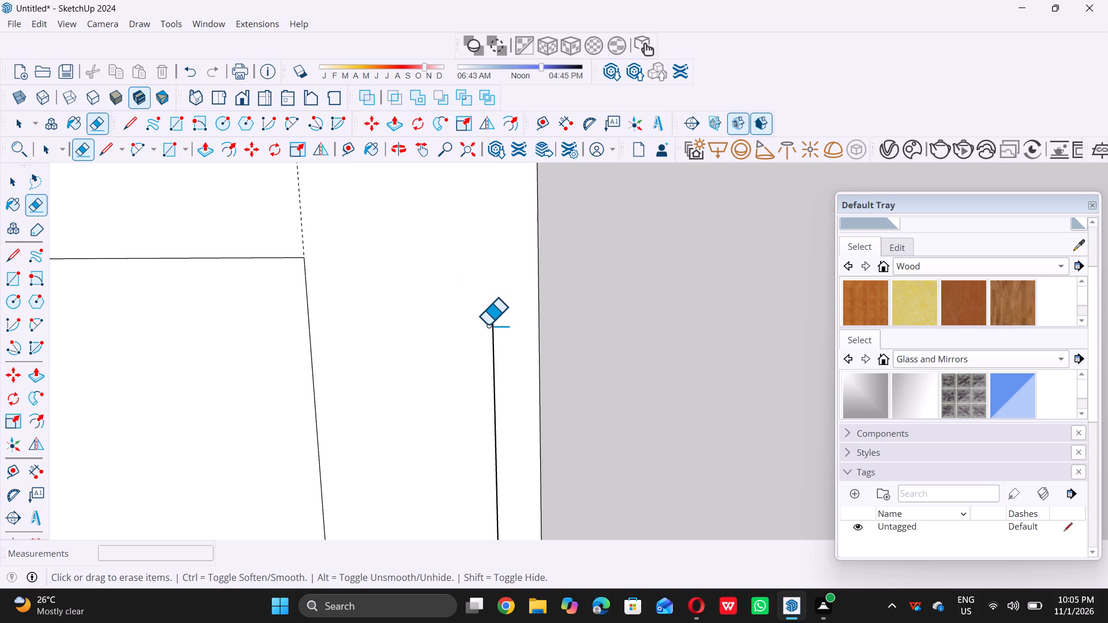
double_click(491, 325)
Erase the capsule's remaining lower arc just above the TV unit.
scroll(442, 303, down, 12)
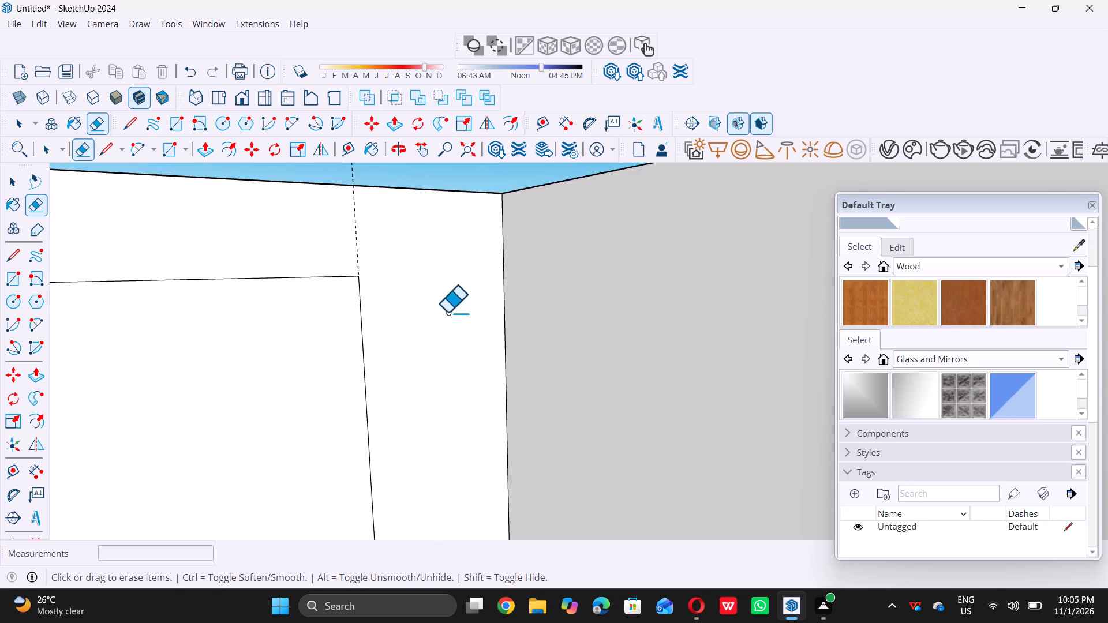
scroll(447, 312, down, 7)
scroll(437, 464, up, 7)
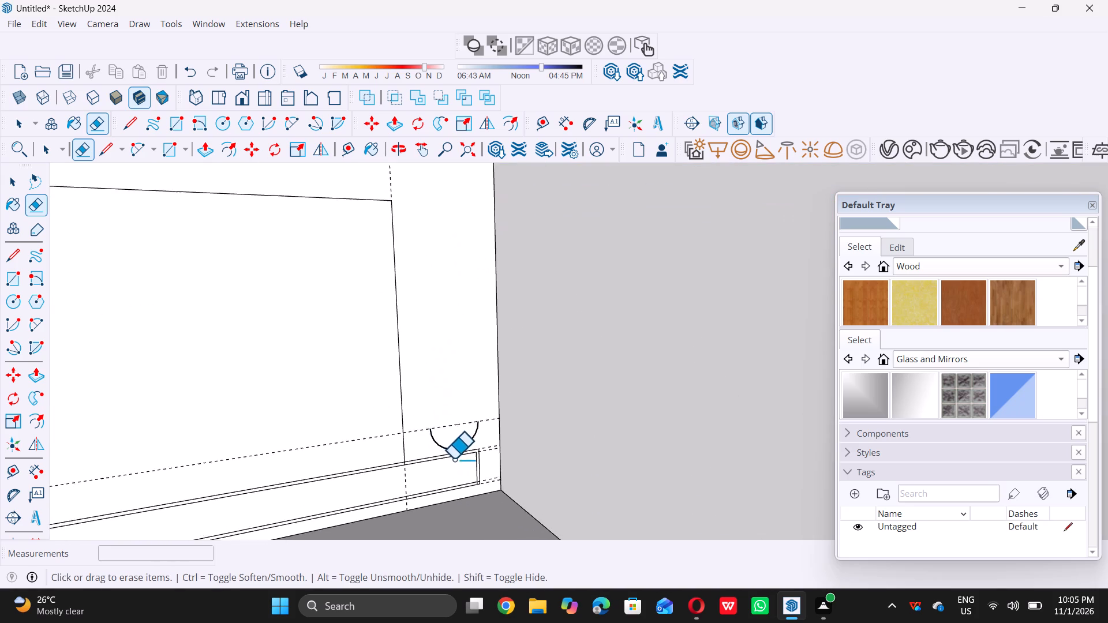
scroll(447, 447, up, 7)
double_click(448, 444)
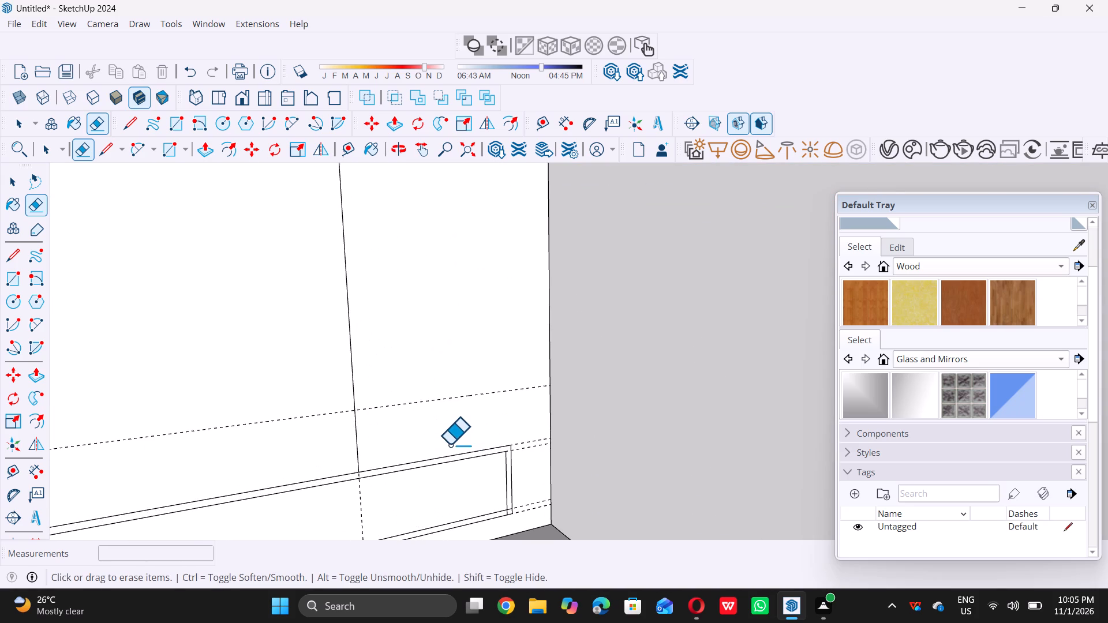
key(space)
Place a vertical guide on the back wall 9" in from the corner with the side wall.
scroll(452, 396, down, 6)
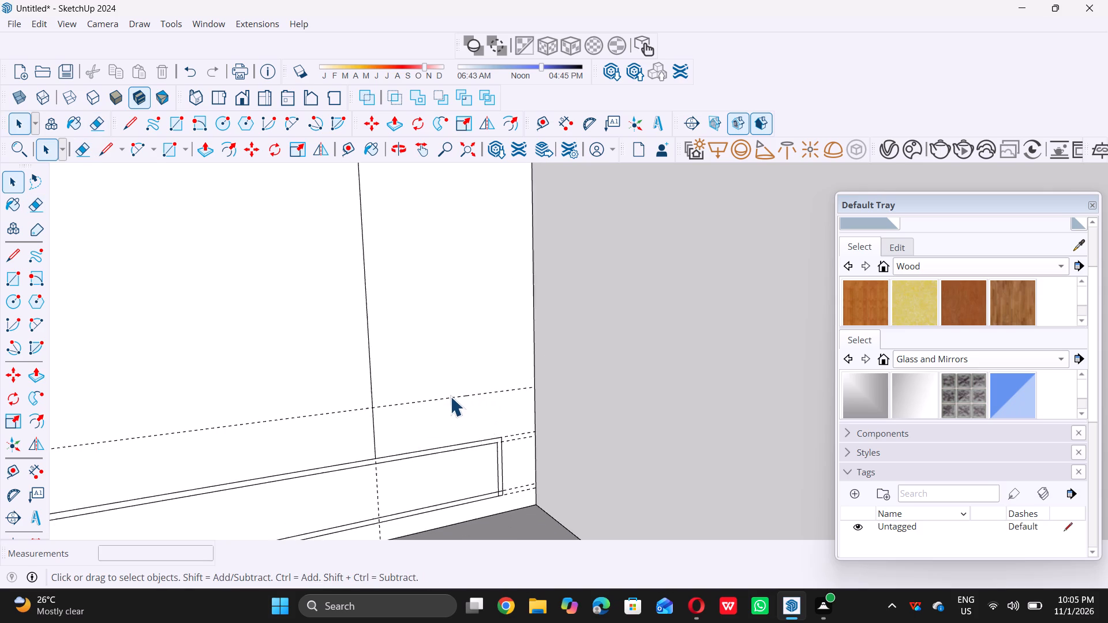
scroll(450, 396, down, 16)
middle_drag(467, 350, 494, 333)
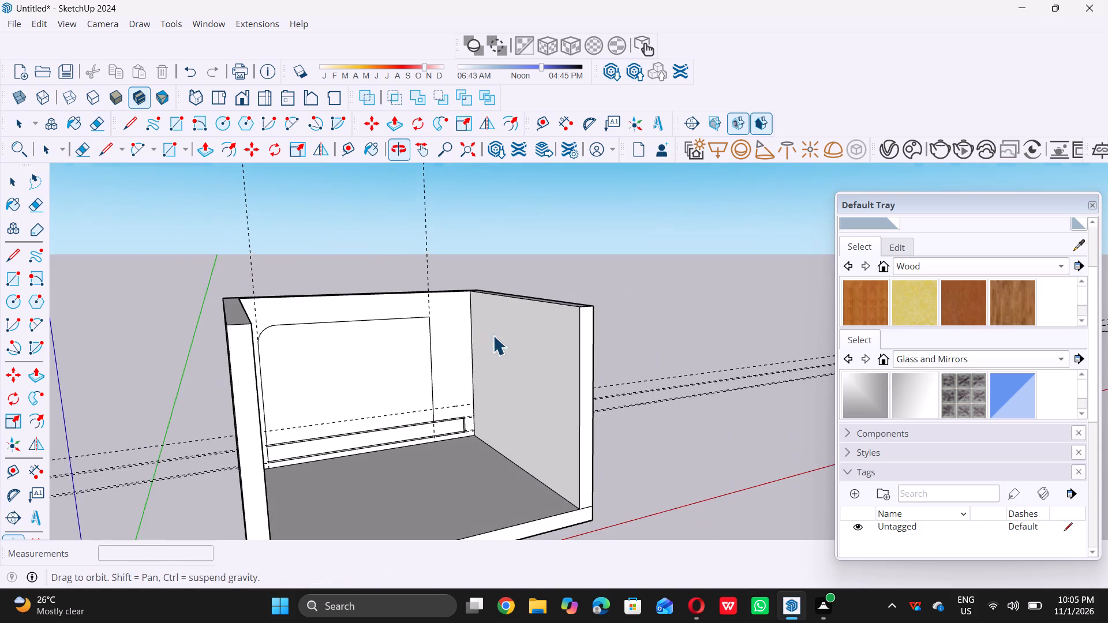
scroll(452, 430, up, 8)
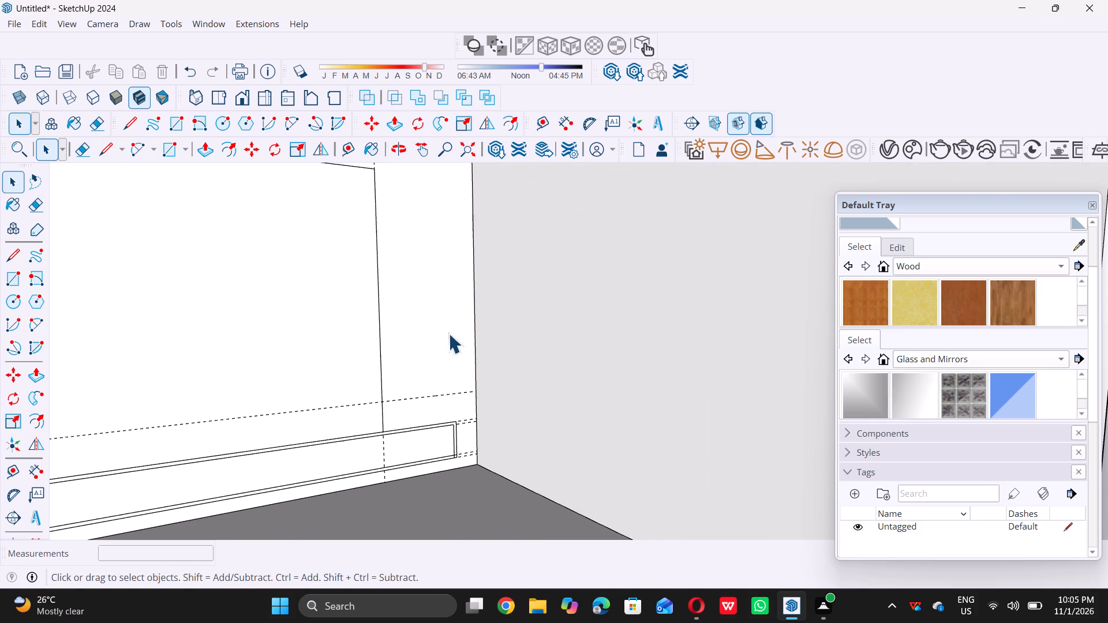
scroll(443, 345, down, 6)
middle_drag(446, 305, 440, 297)
key(t)
scroll(415, 320, up, 4)
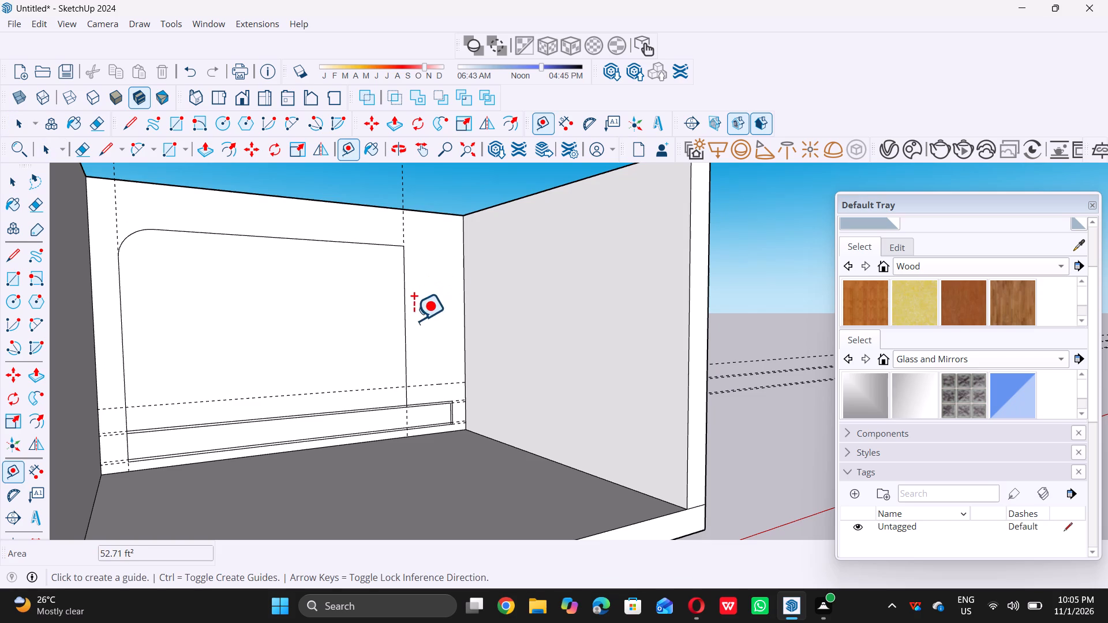
scroll(414, 320, up, 1)
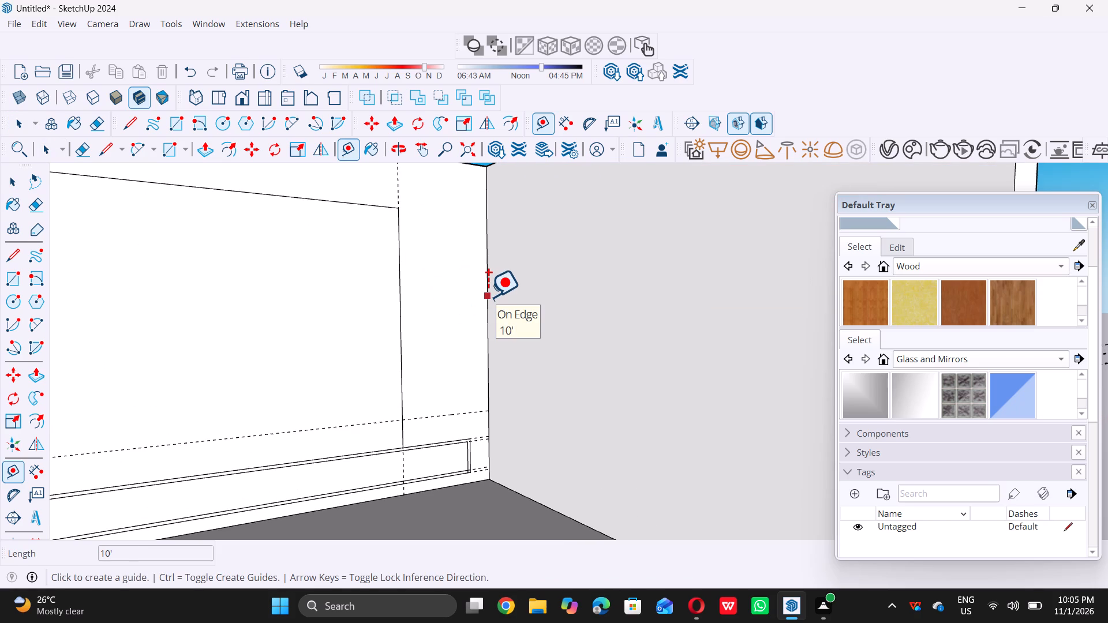
click(488, 297)
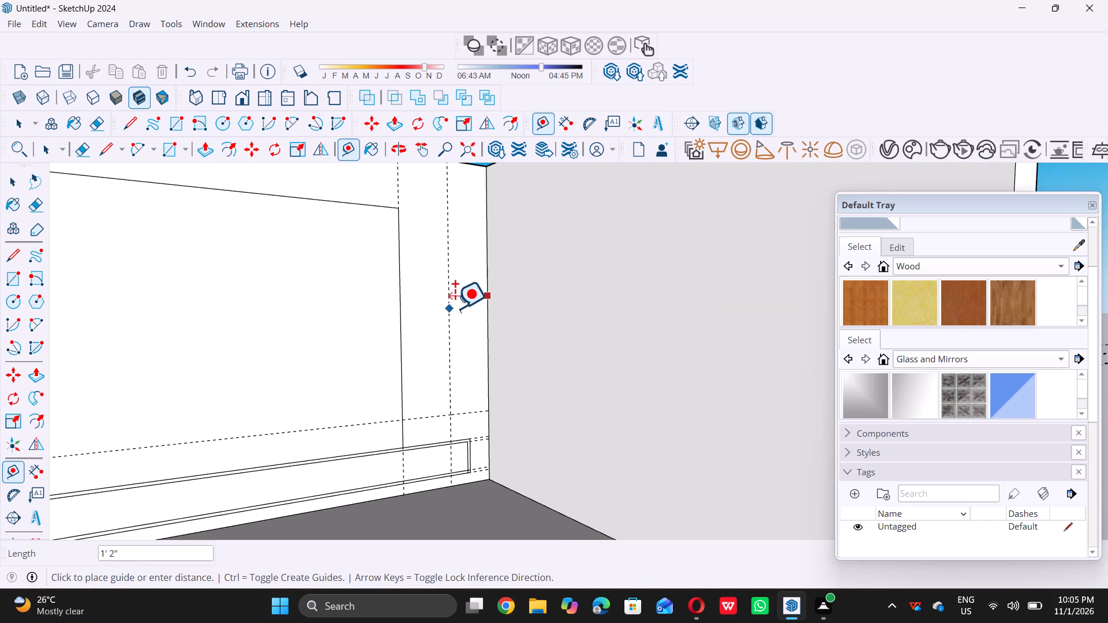
key(9)
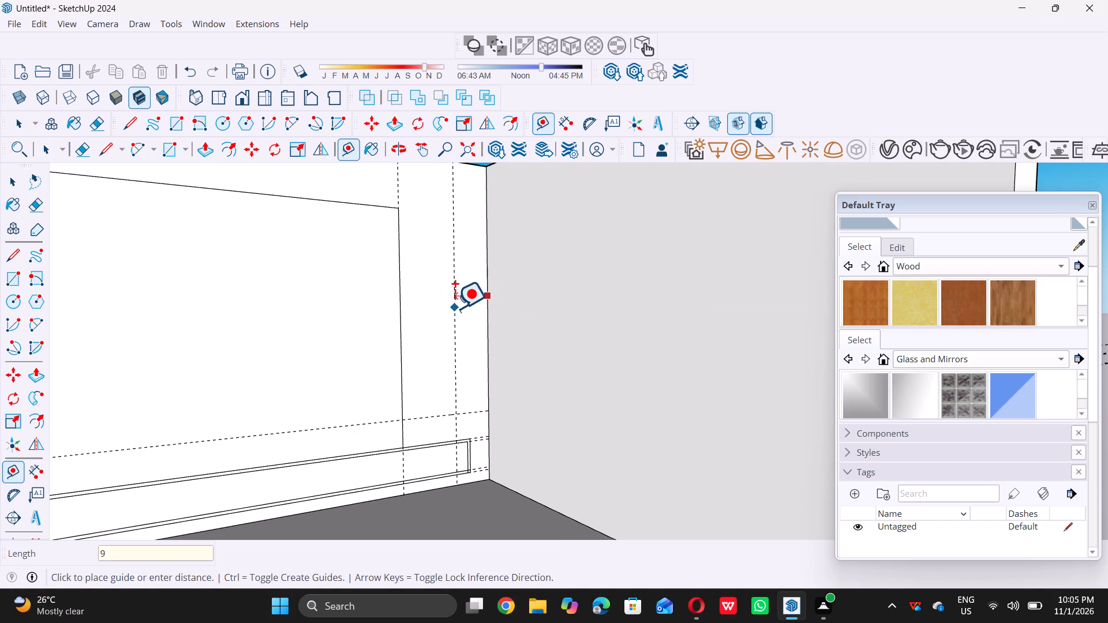
key(shift+quotedbl)
key(Return)
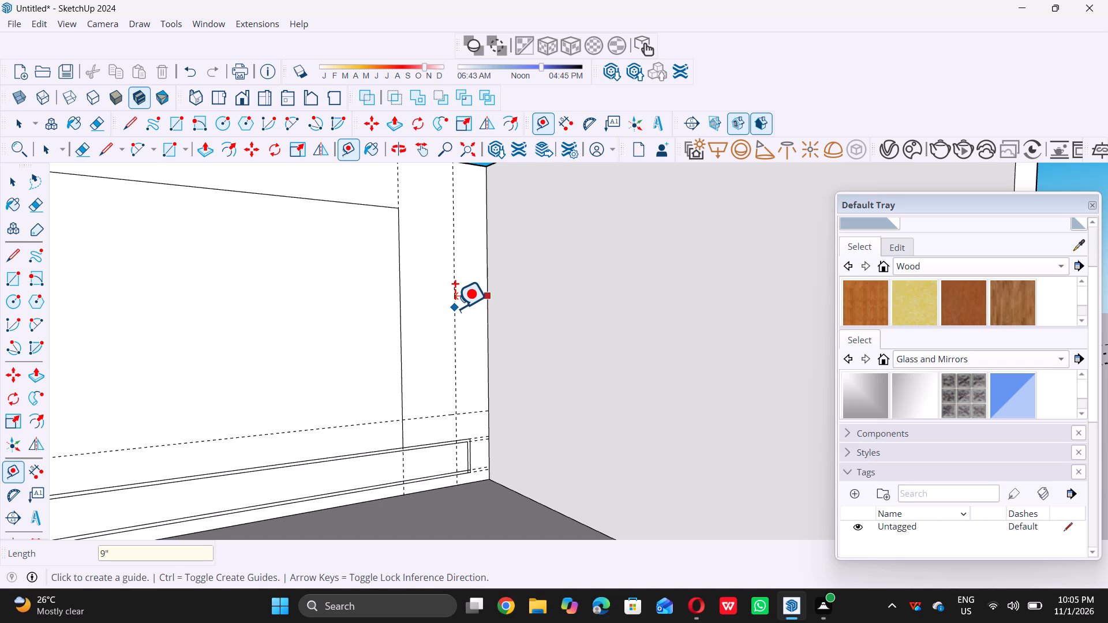
Place a vertical guide 9" from the large panel's vertical edge, towards the side wall.
double_click(397, 305)
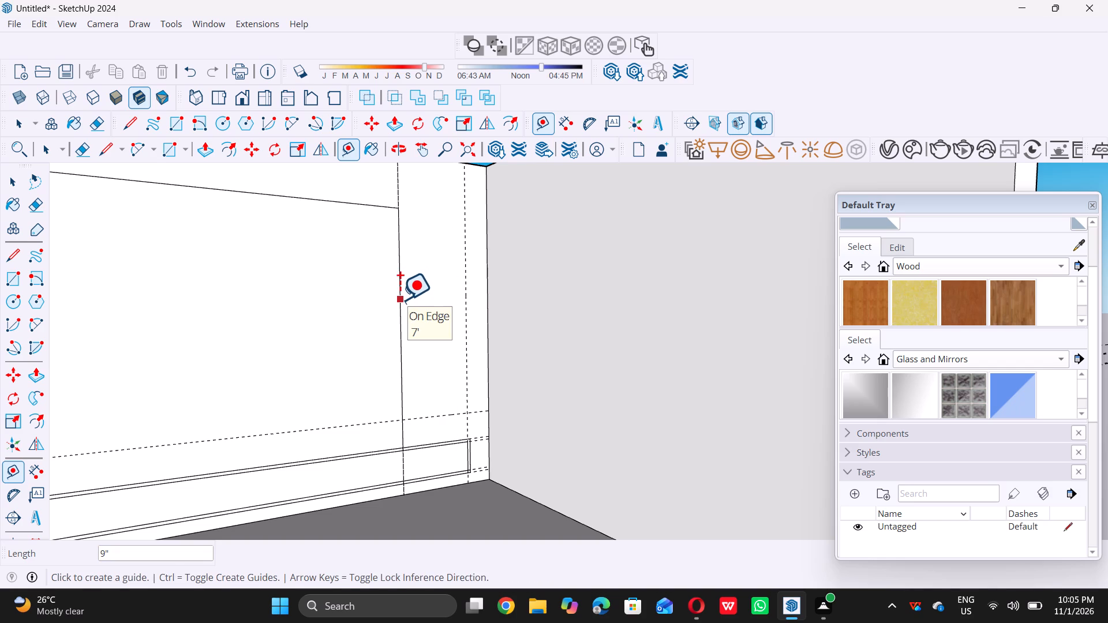
click(400, 299)
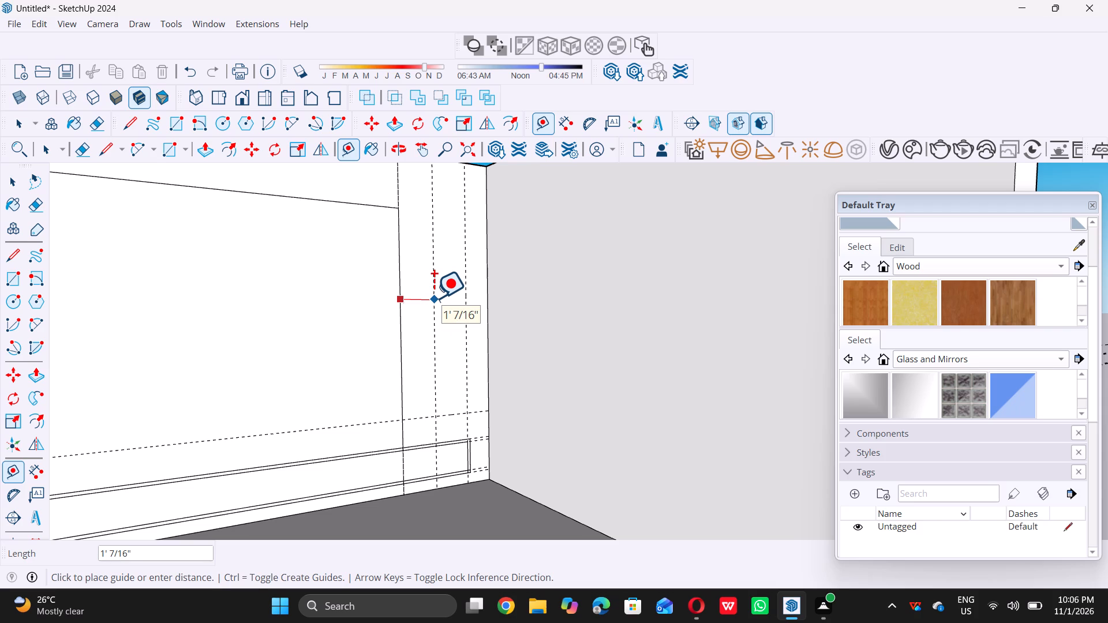
key(9)
key(shift+quotedbl)
key(Return)
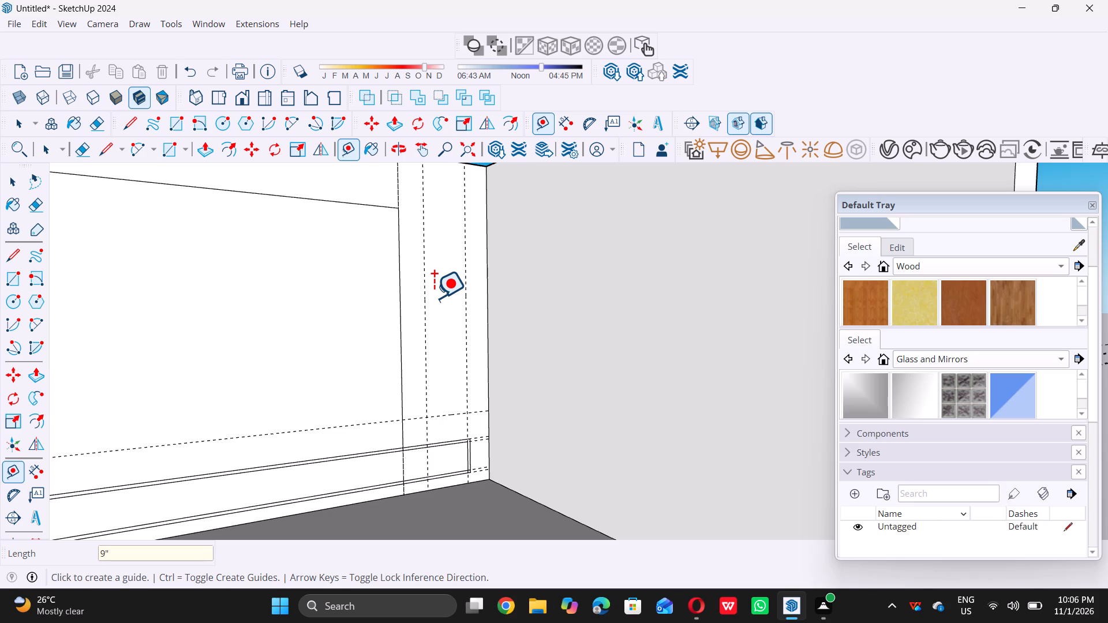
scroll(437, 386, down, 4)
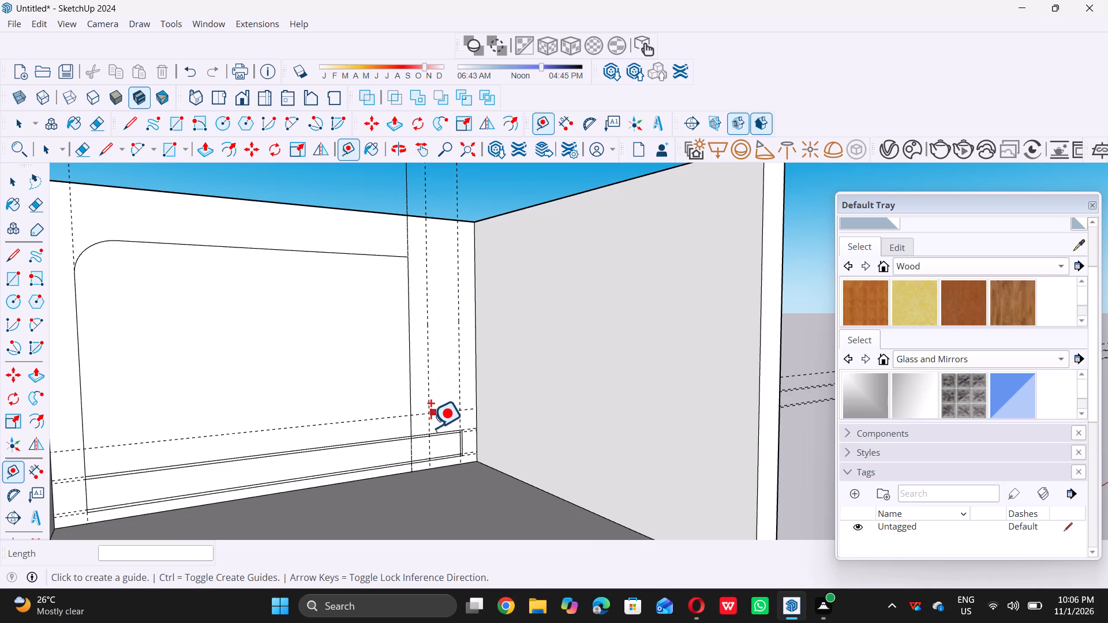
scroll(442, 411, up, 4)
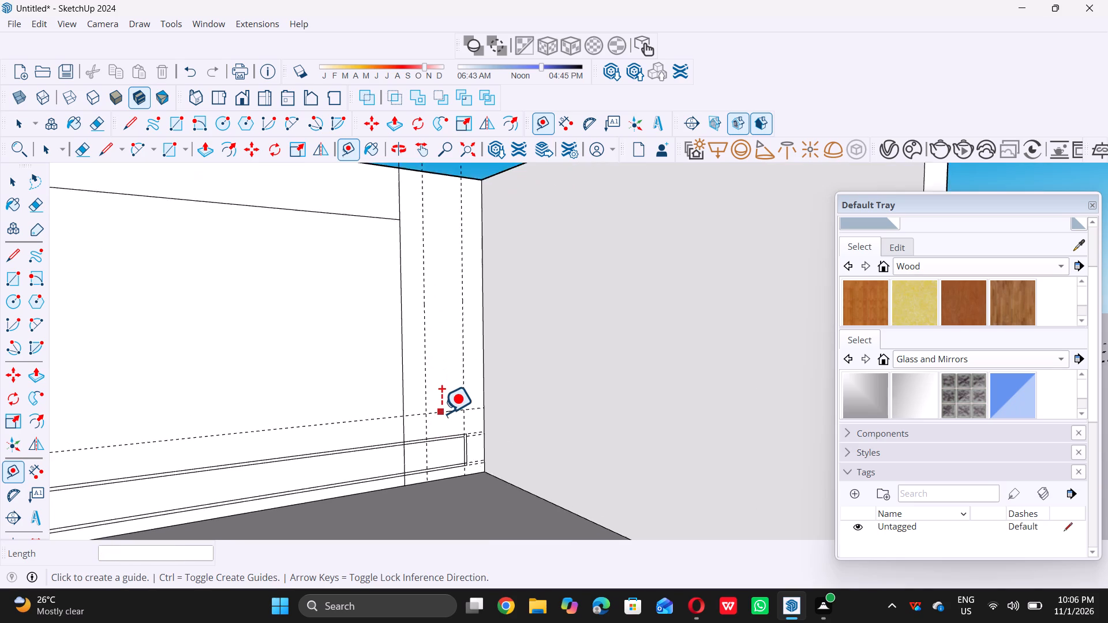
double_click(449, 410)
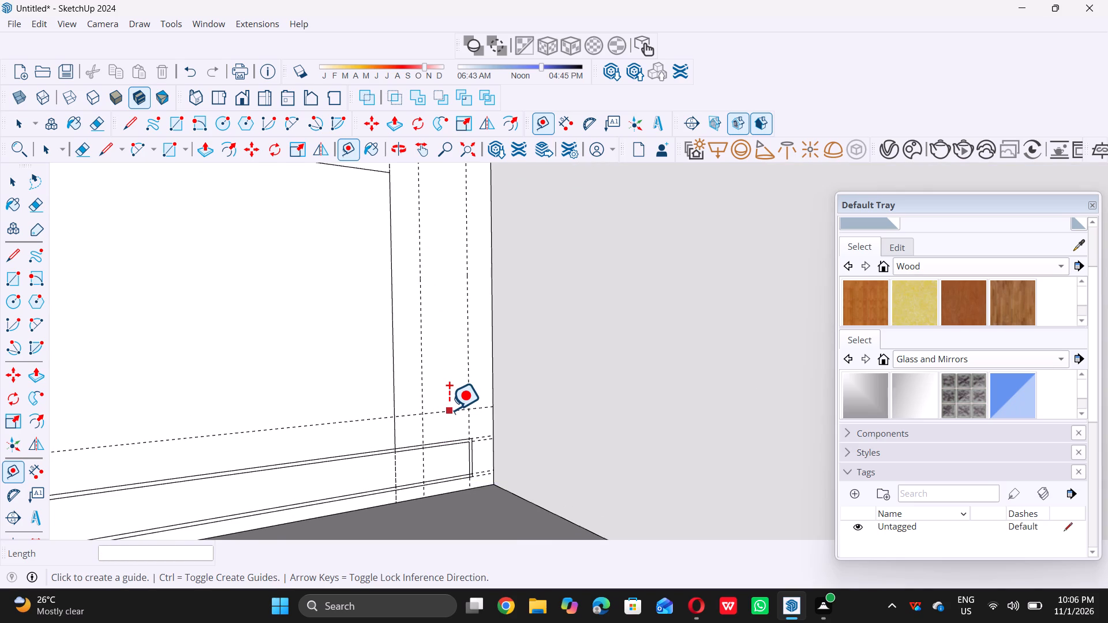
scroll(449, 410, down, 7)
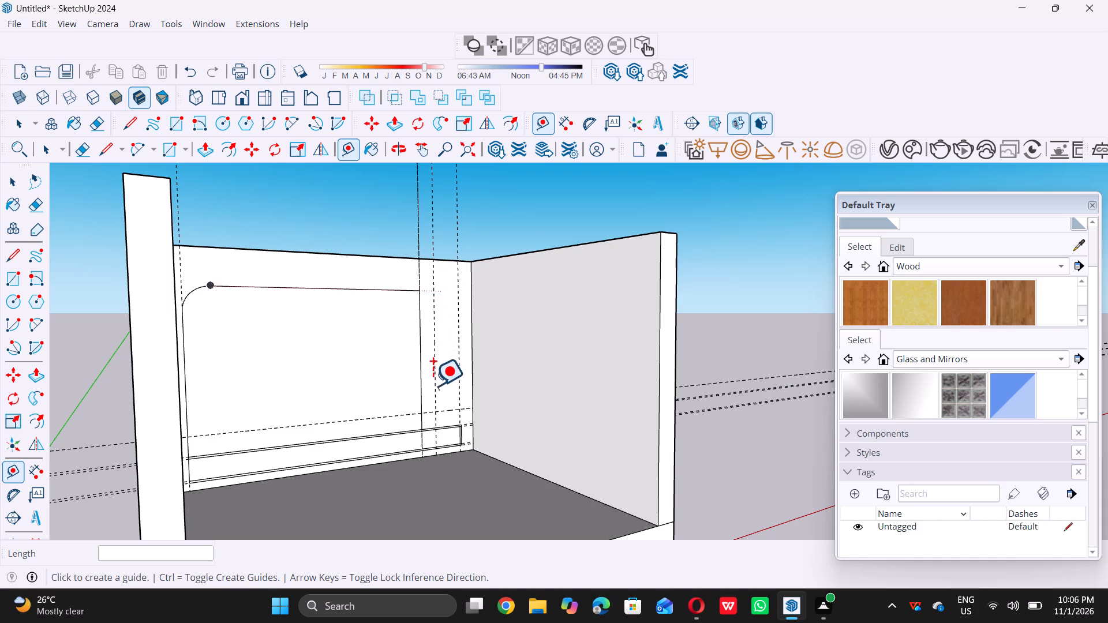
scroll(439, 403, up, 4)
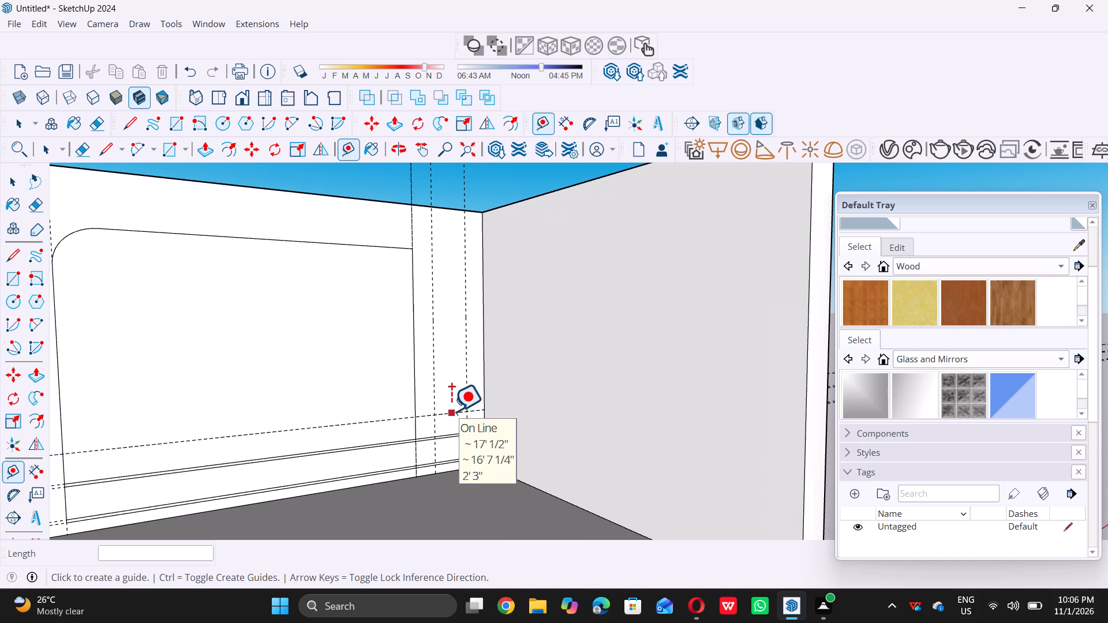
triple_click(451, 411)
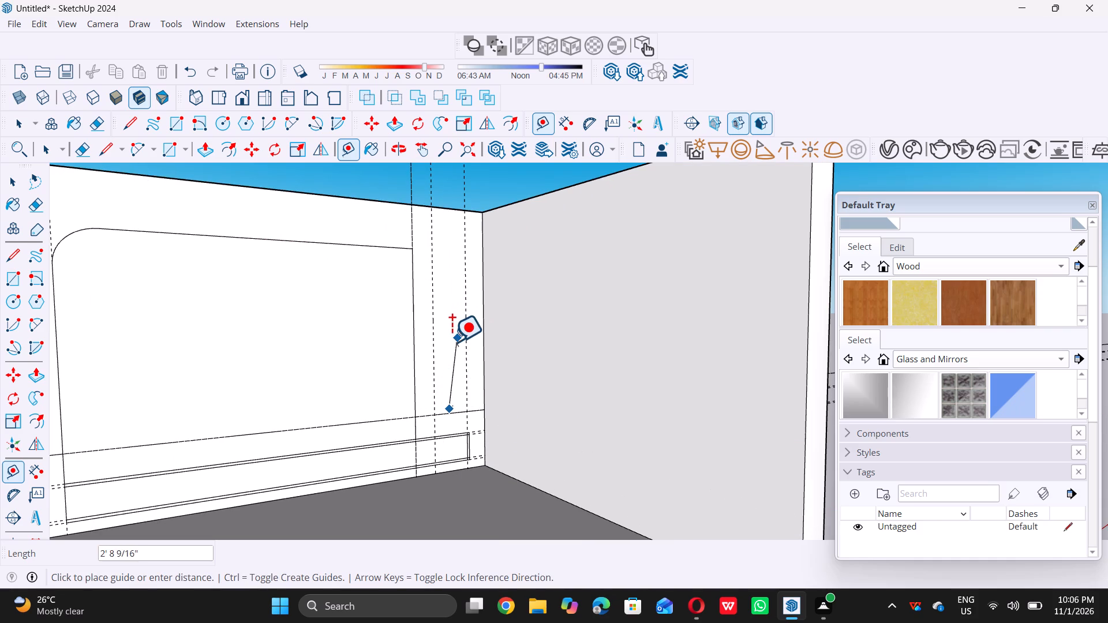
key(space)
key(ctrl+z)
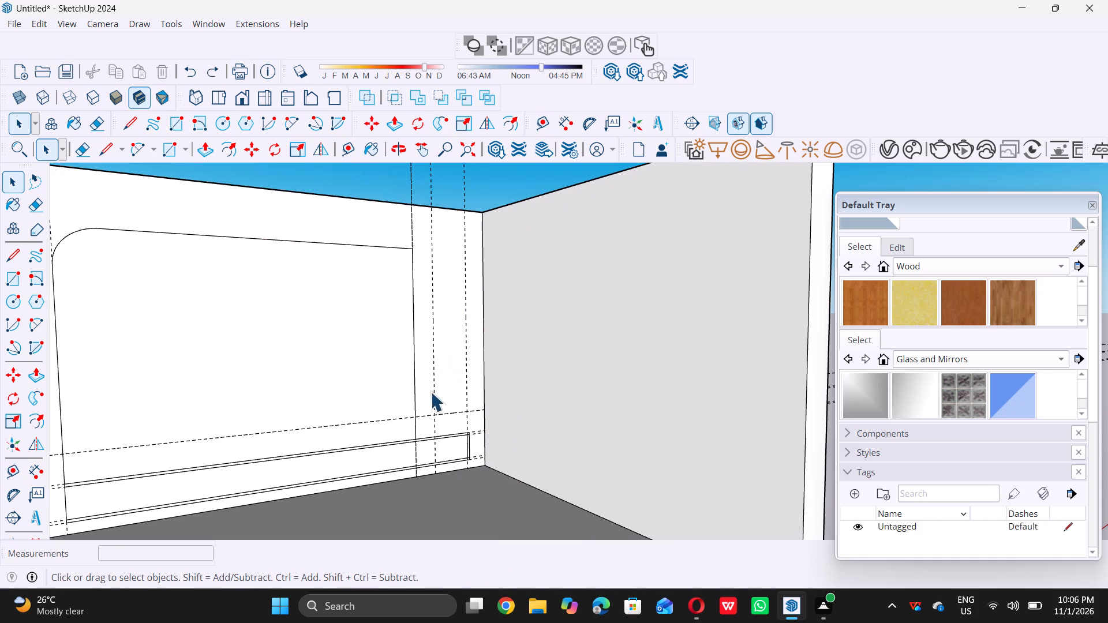
Place a horizontal guide on the back wall about 5' 9" above the horizontal guide over the TV unit.
key(t)
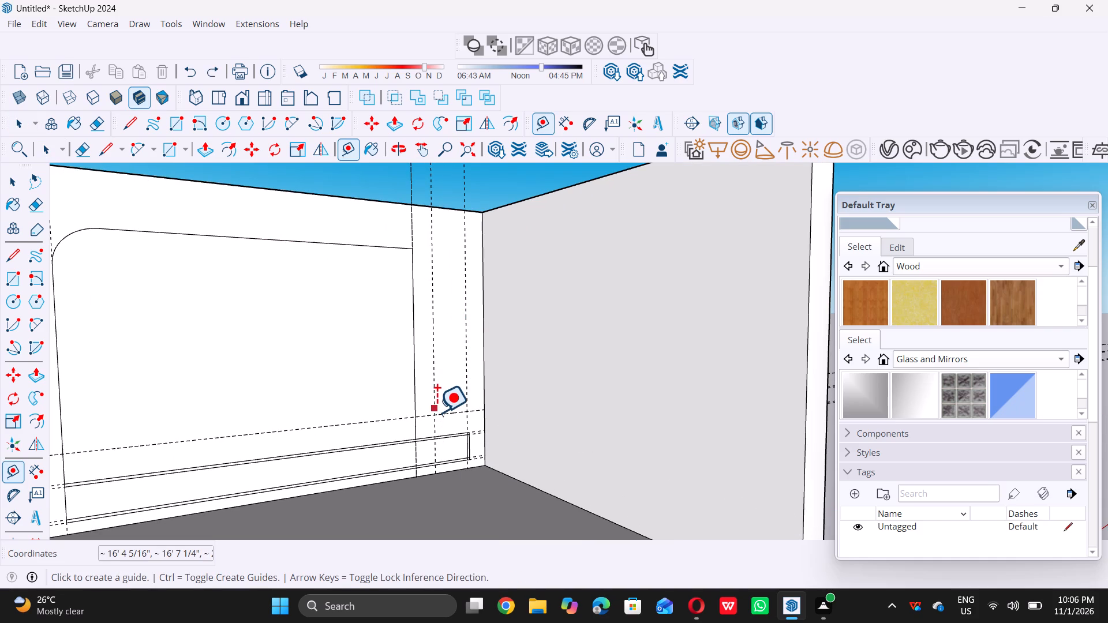
click(447, 411)
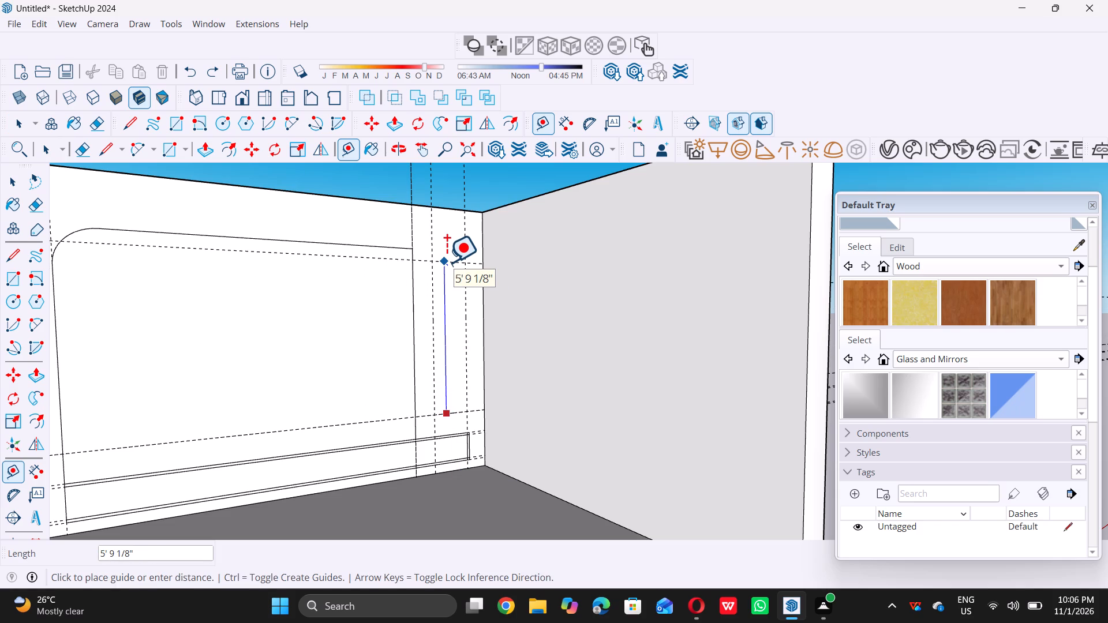
click(447, 262)
key(space)
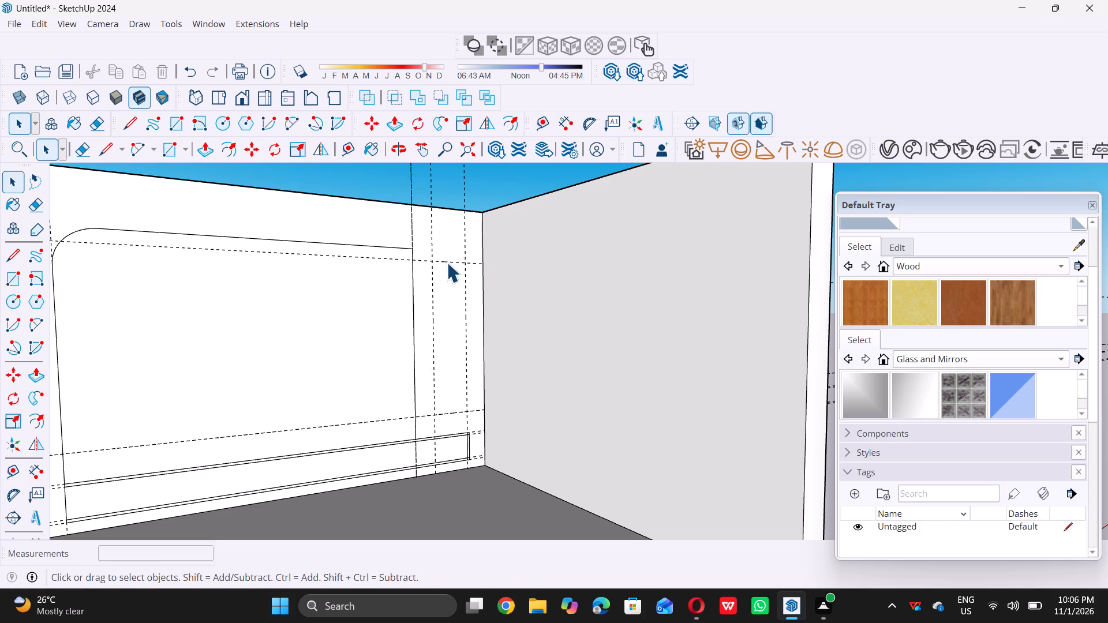
Draw the capsule's upper half-circle arc between the two vertical guides, with an 8" bulge rising to the upper horizontal guide.
text(a)
scroll(434, 273, up, 8)
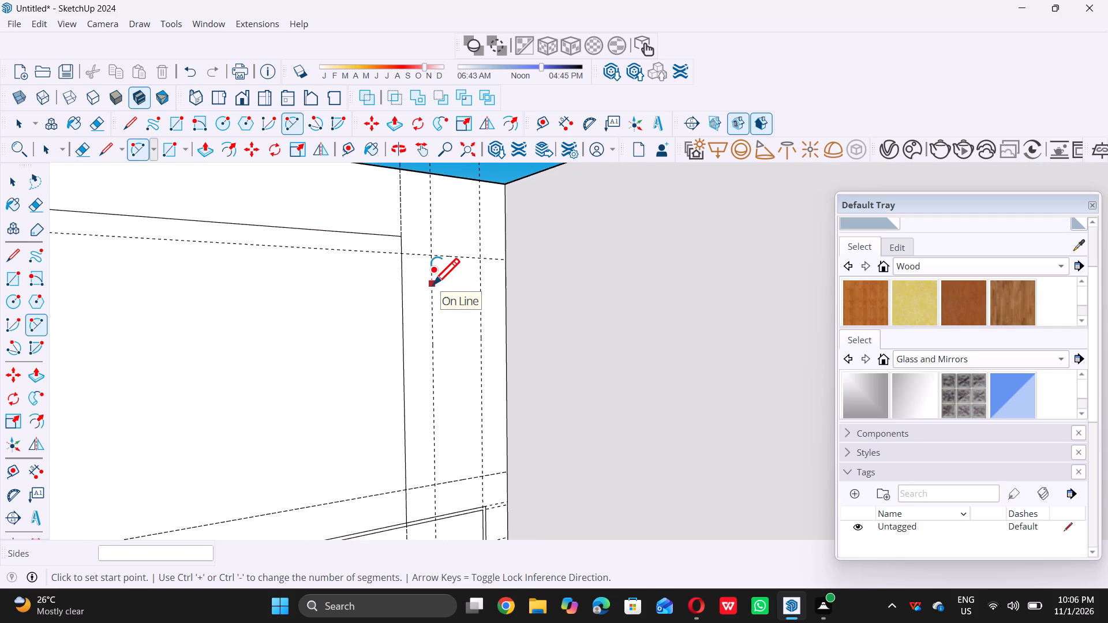
click(433, 284)
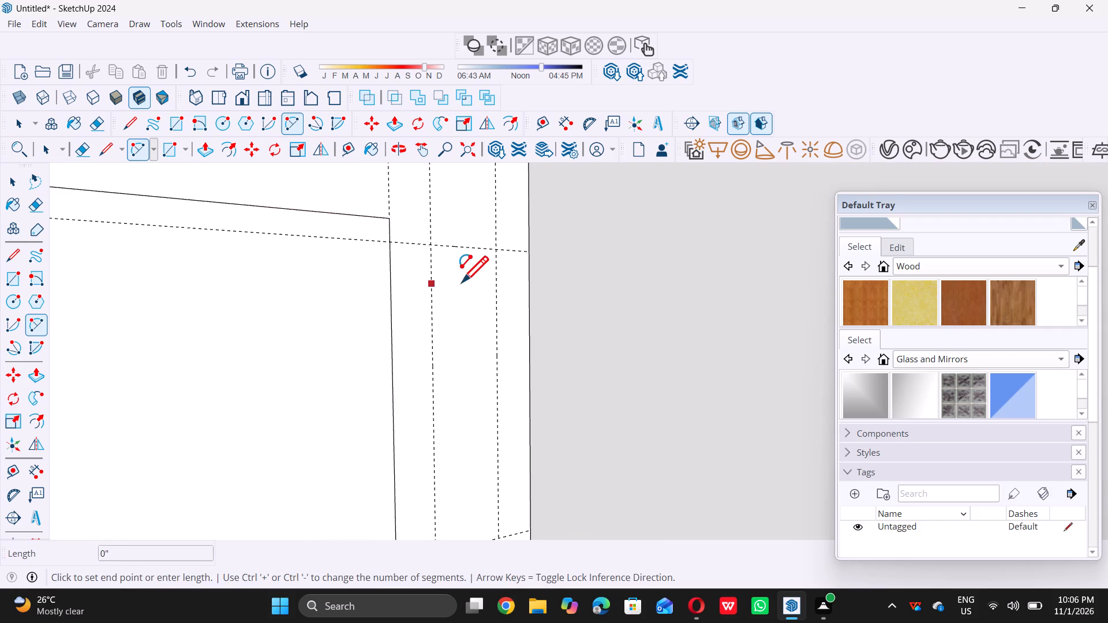
triple_click(496, 282)
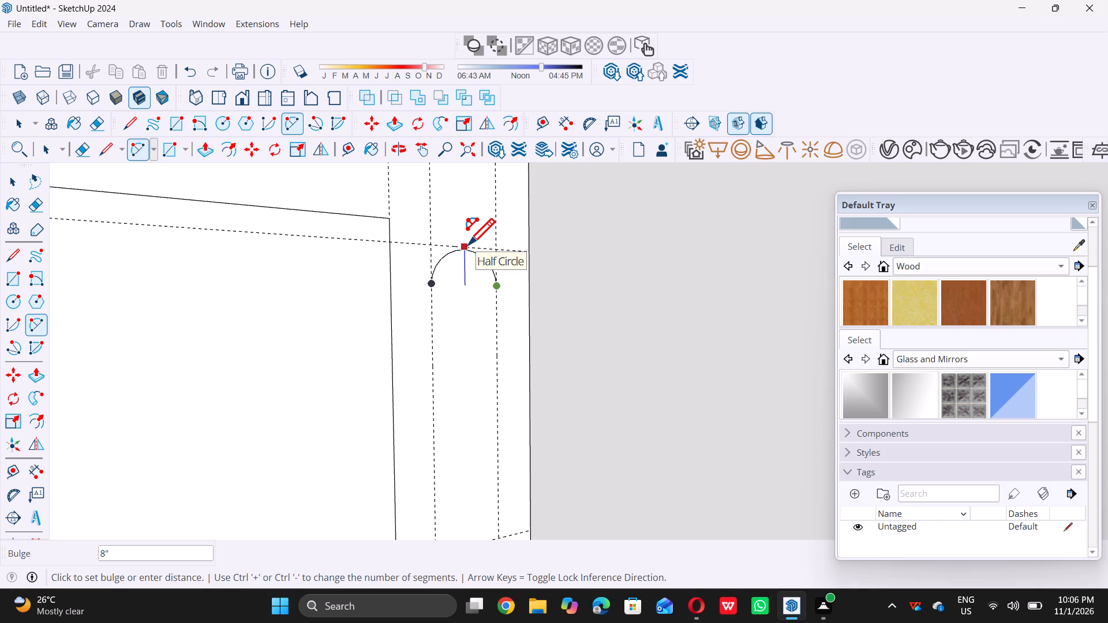
double_click(468, 245)
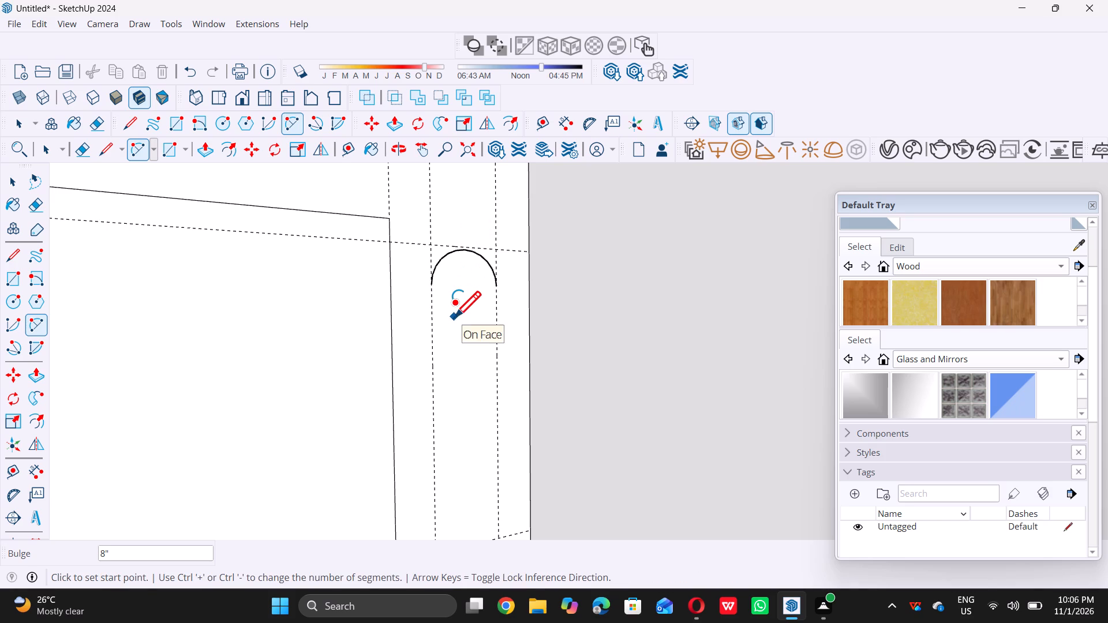
key(space)
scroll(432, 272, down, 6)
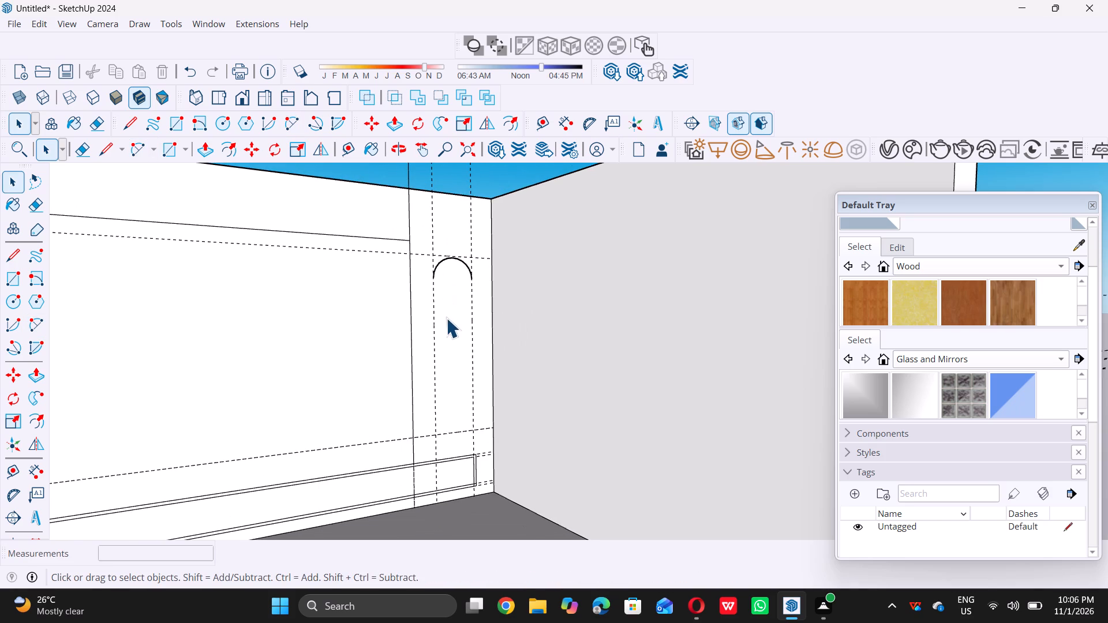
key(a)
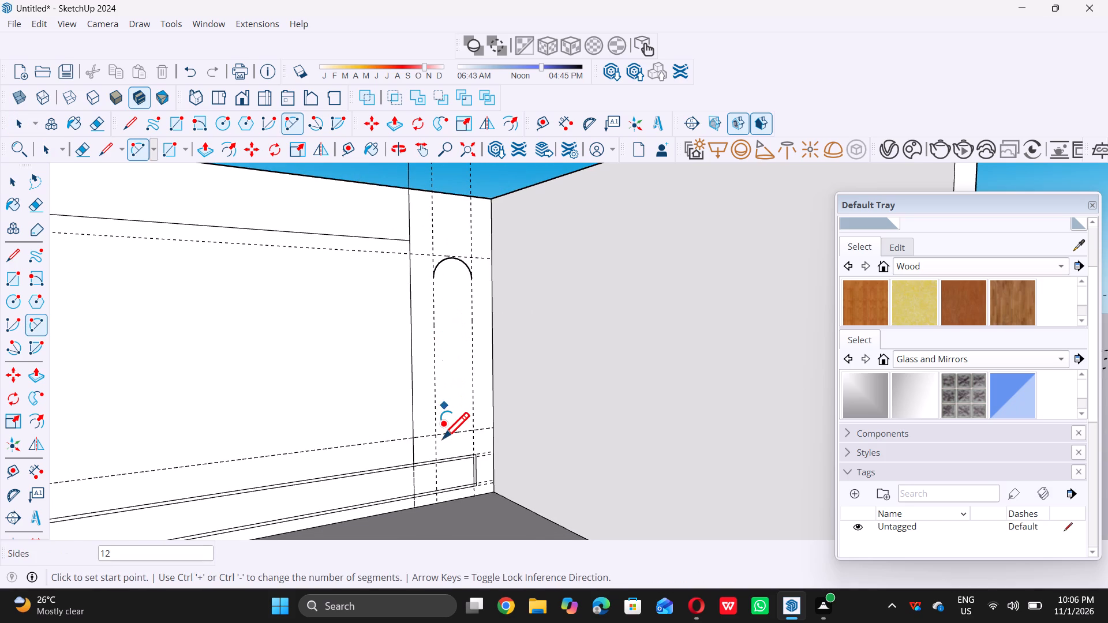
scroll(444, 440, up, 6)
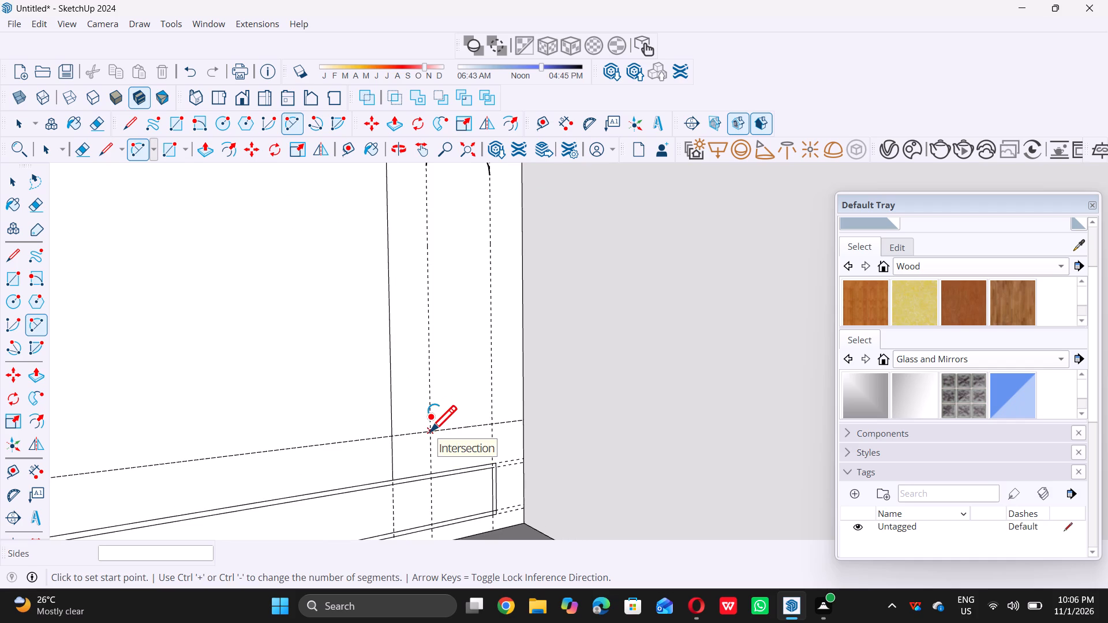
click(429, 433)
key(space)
Delete the duplicate horizontal guide just above the TV unit.
scroll(431, 442, down, 4)
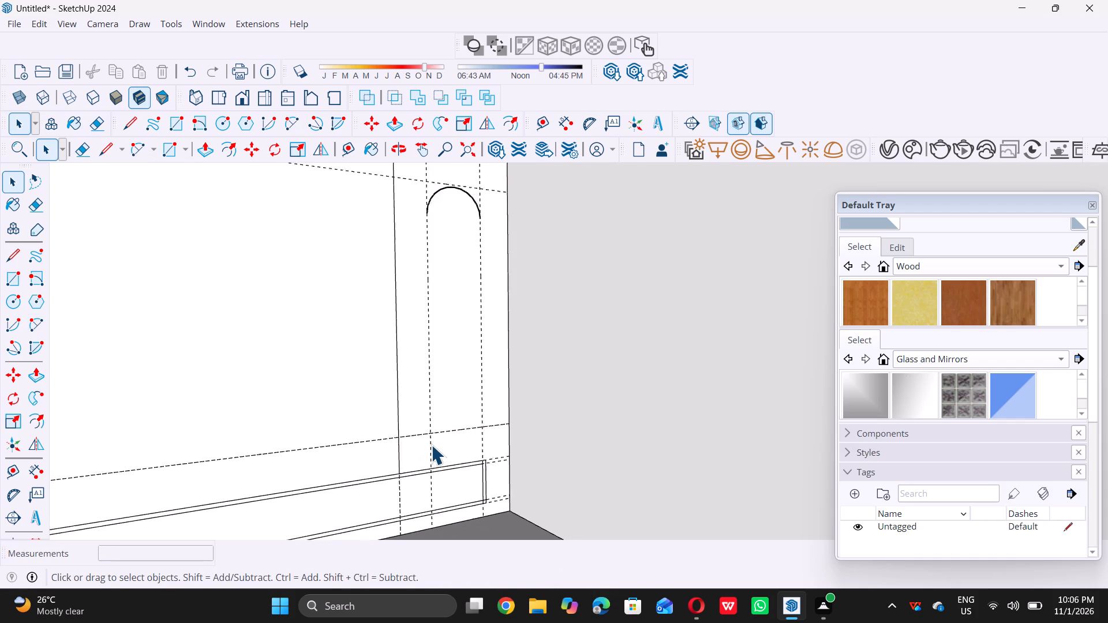
scroll(431, 445, down, 3)
scroll(440, 429, up, 10)
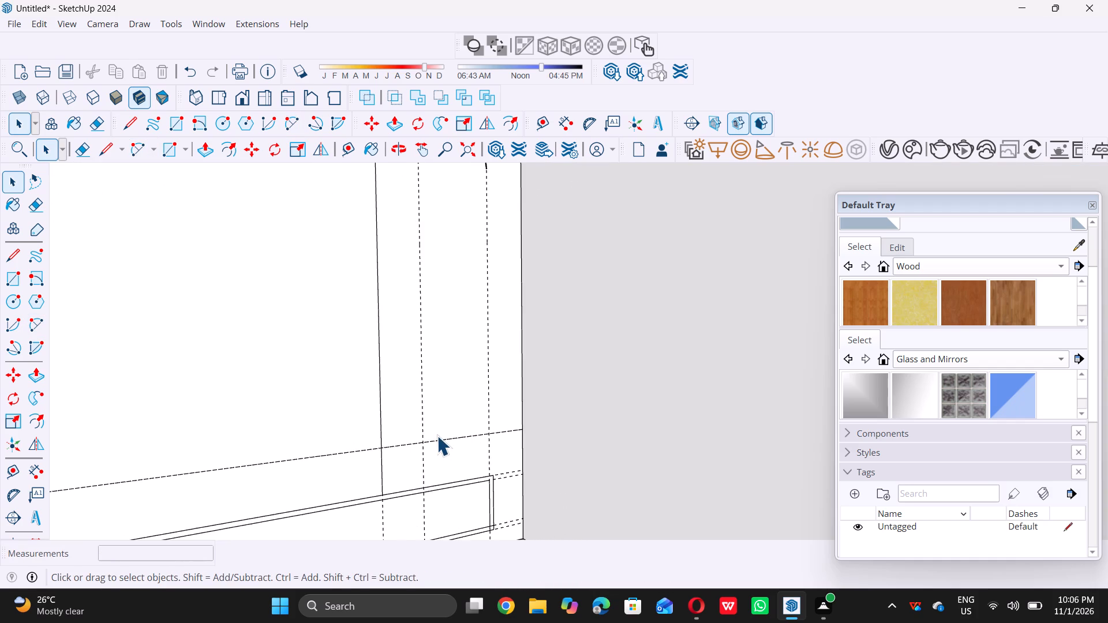
scroll(437, 436, up, 2)
click(439, 444)
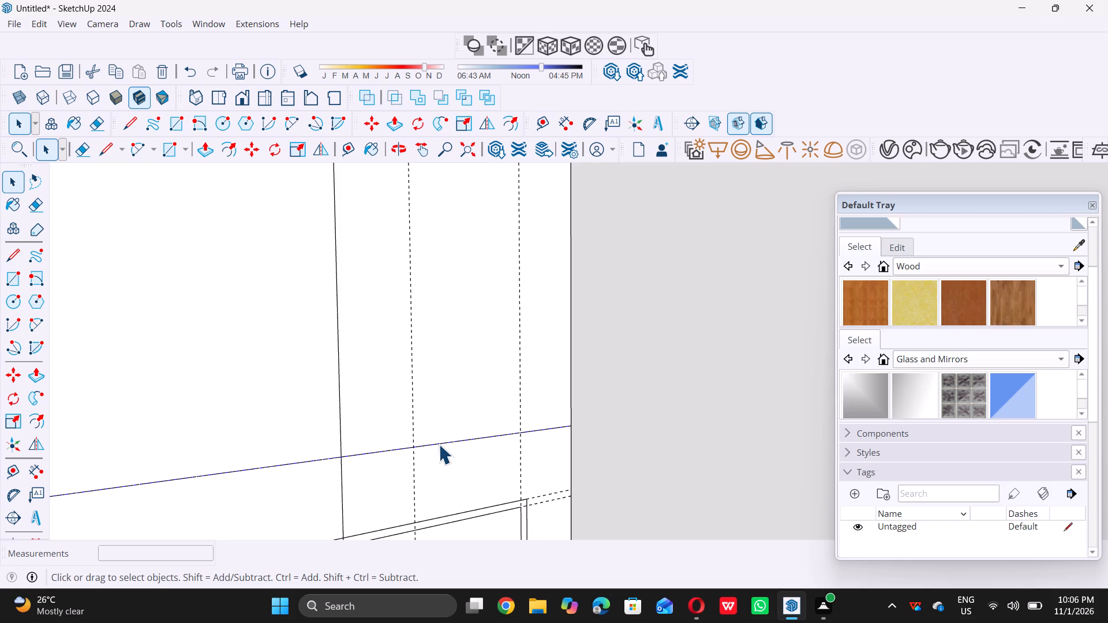
key(Delete)
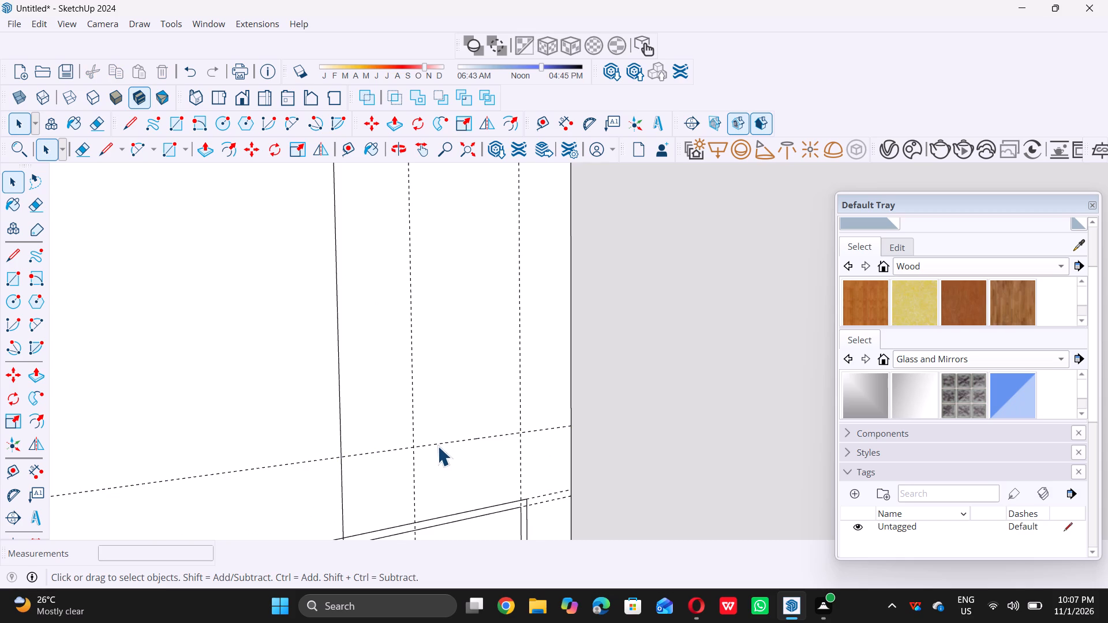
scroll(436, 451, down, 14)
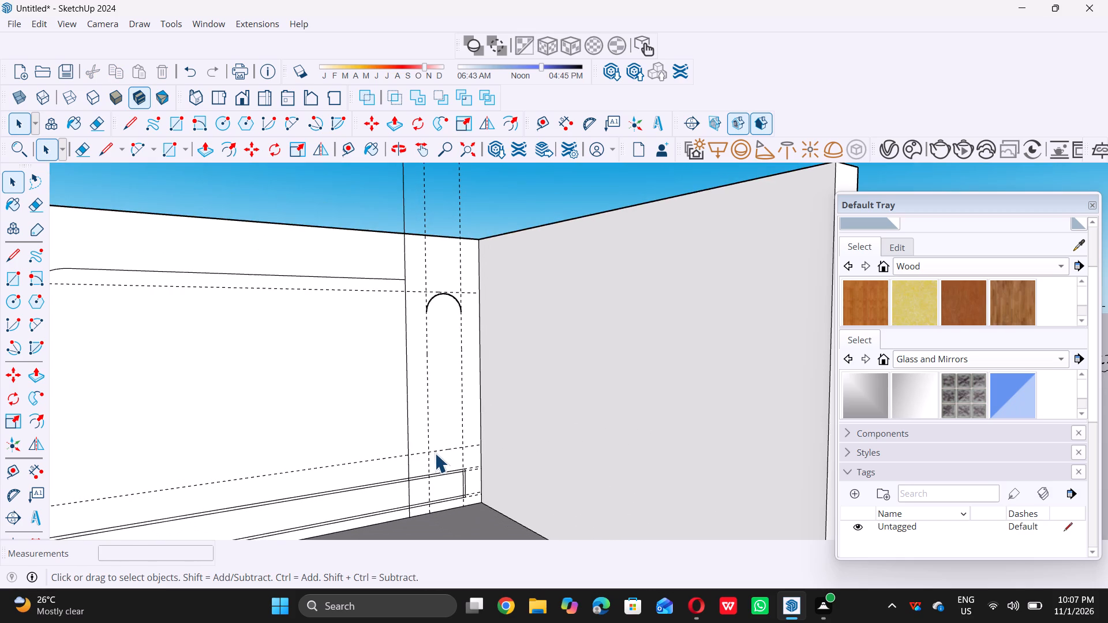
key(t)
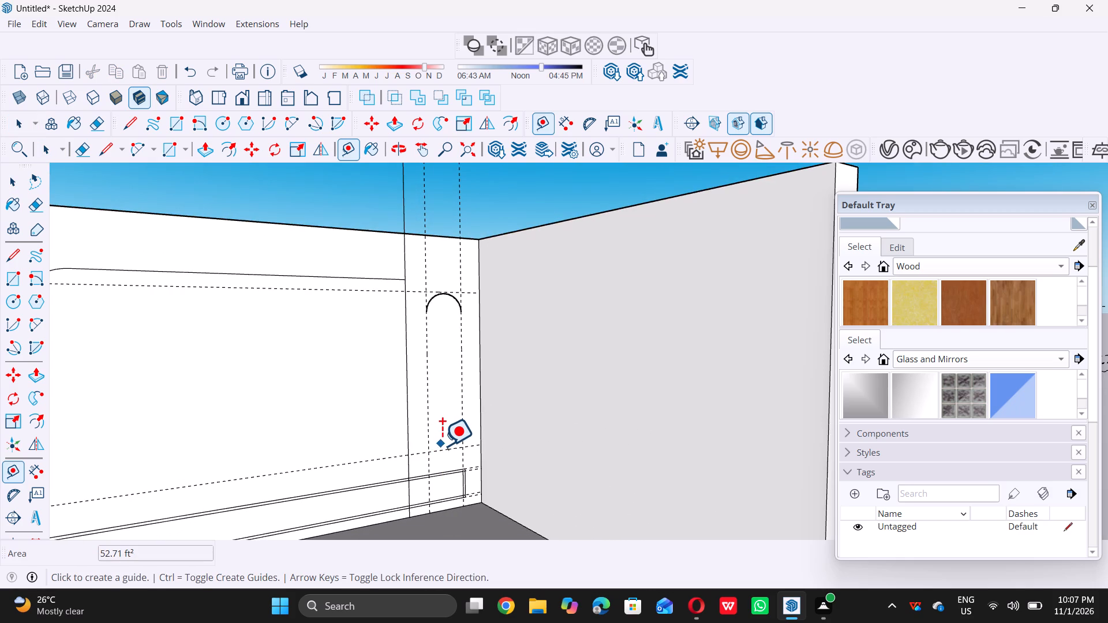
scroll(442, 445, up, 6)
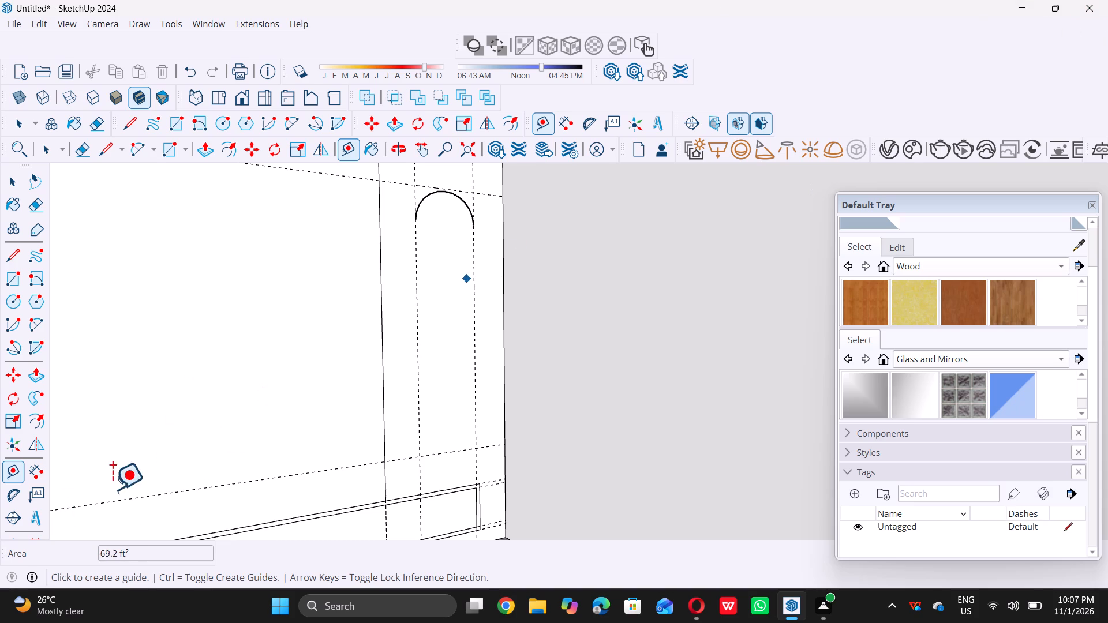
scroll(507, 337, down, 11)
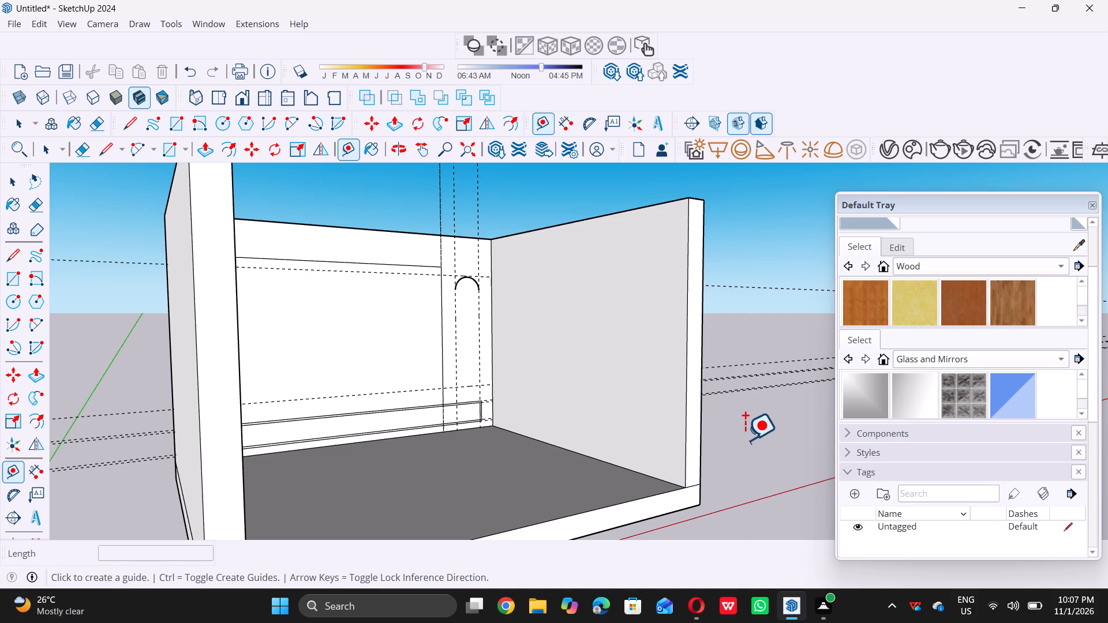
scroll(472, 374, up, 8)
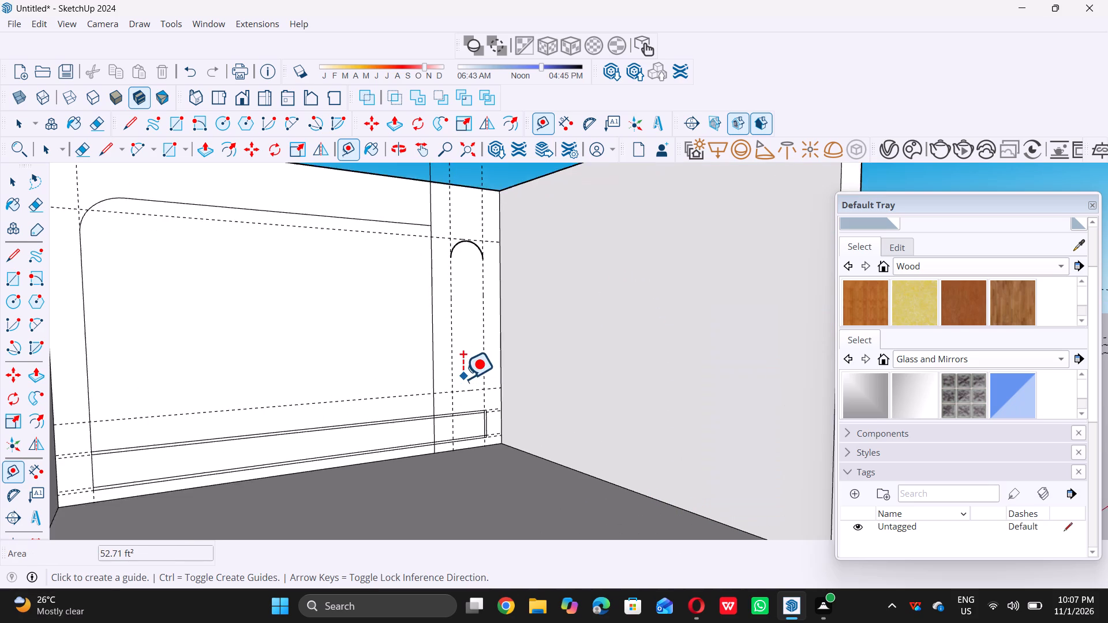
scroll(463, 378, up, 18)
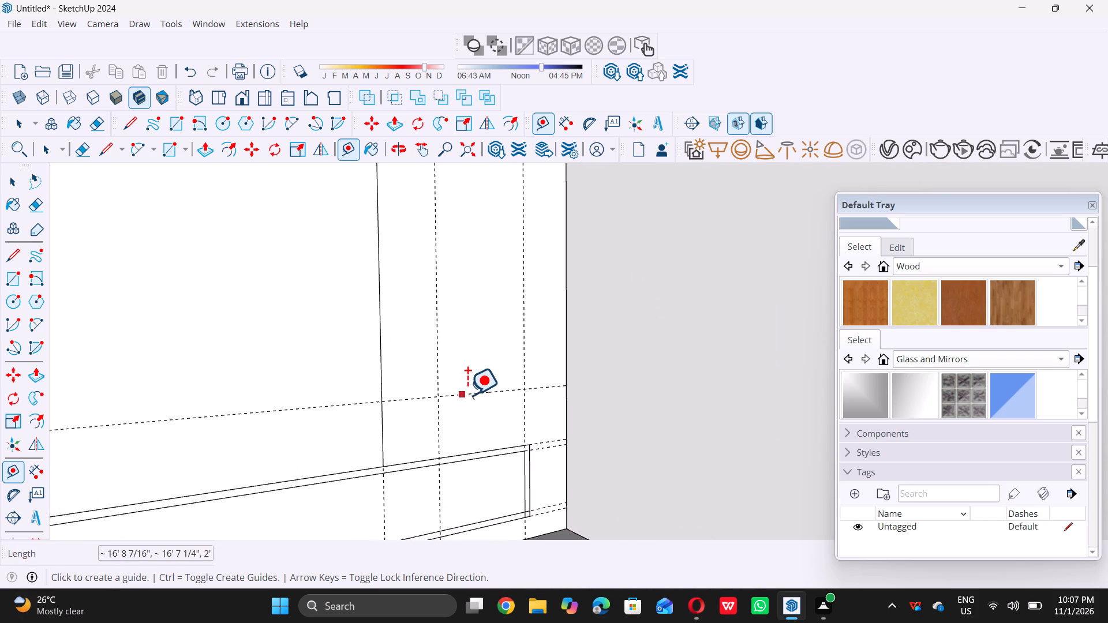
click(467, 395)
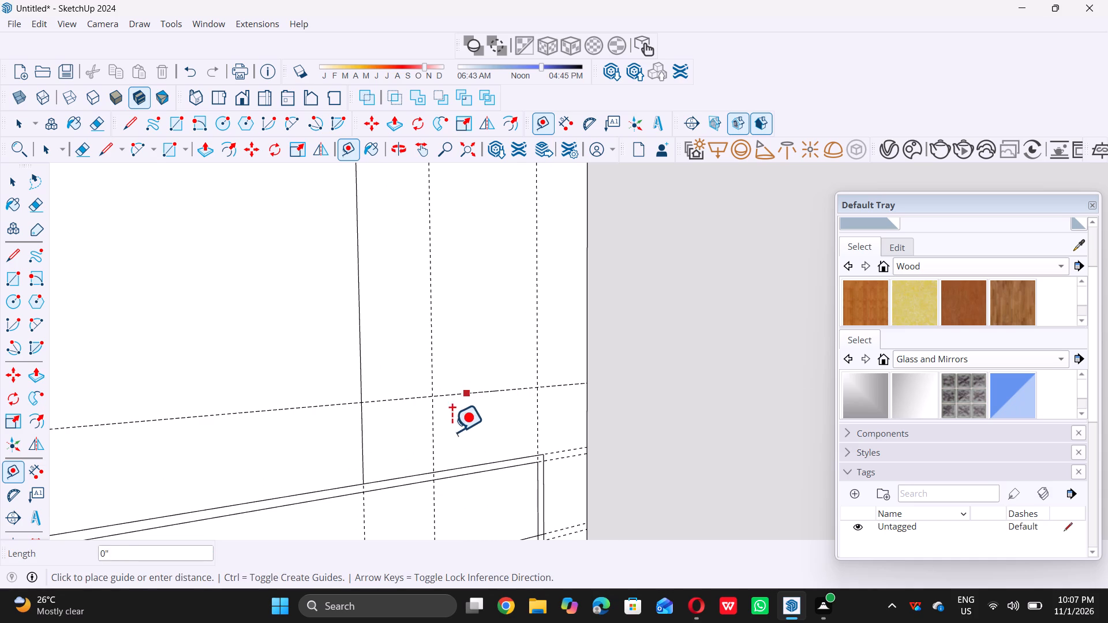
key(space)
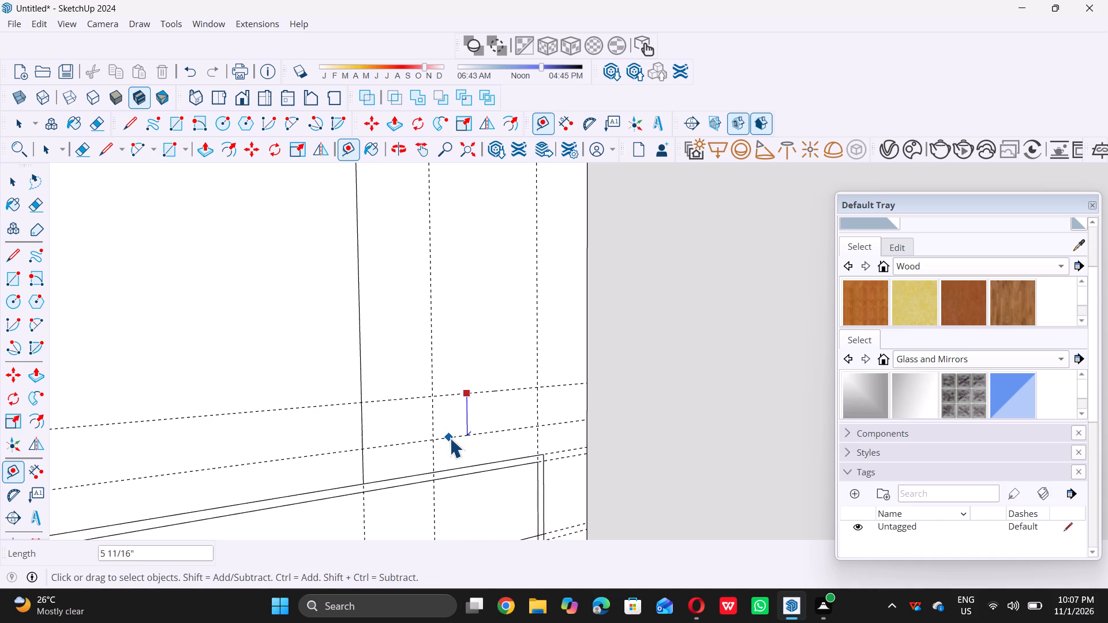
Draw the capsule's lower arc, 1' 4" wide with a 10" downward bulge, between the vertical guides at the lower horizontal guide.
key(a)
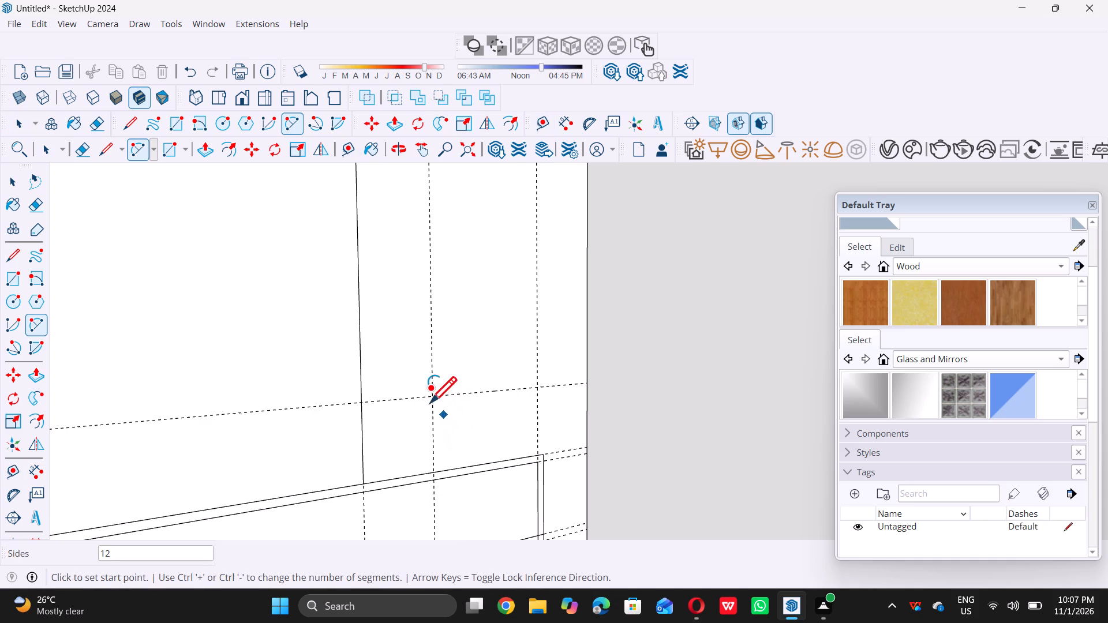
click(436, 396)
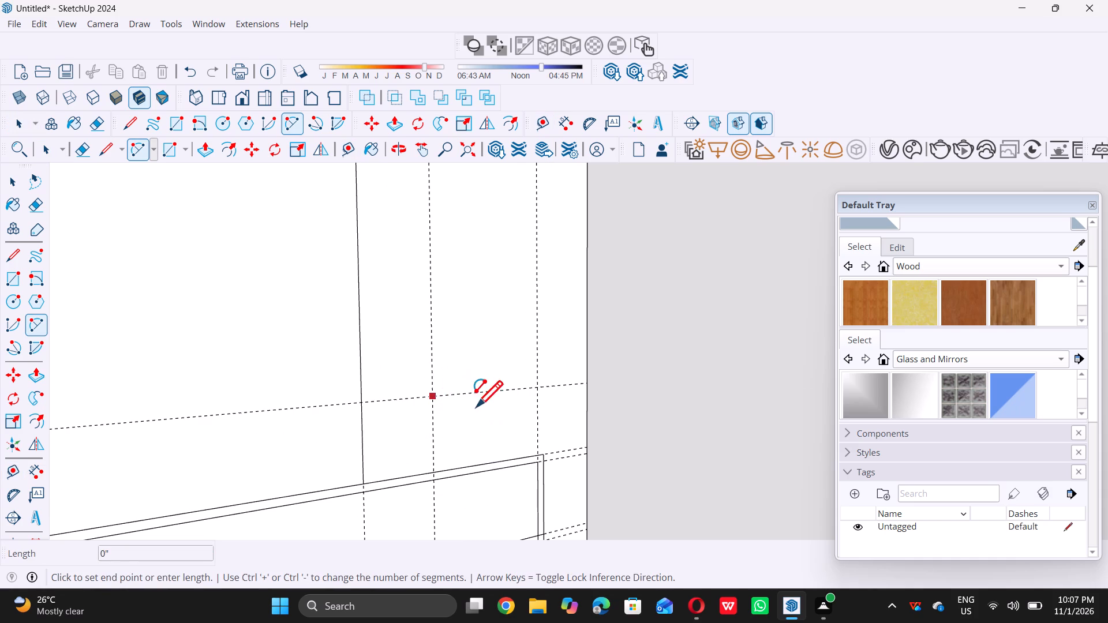
click(540, 384)
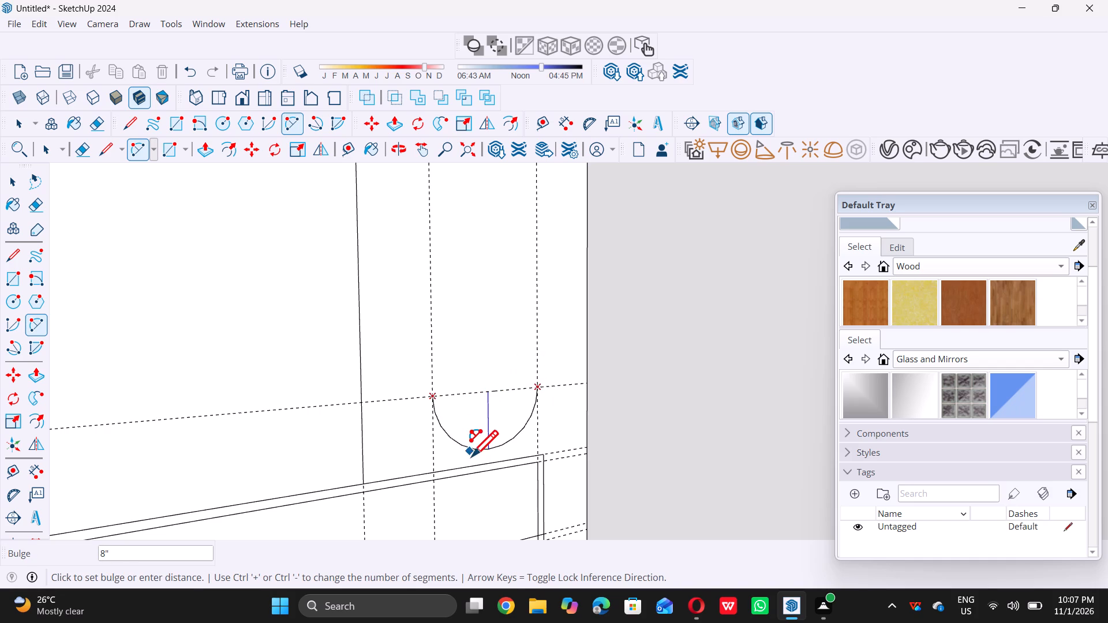
double_click(484, 463)
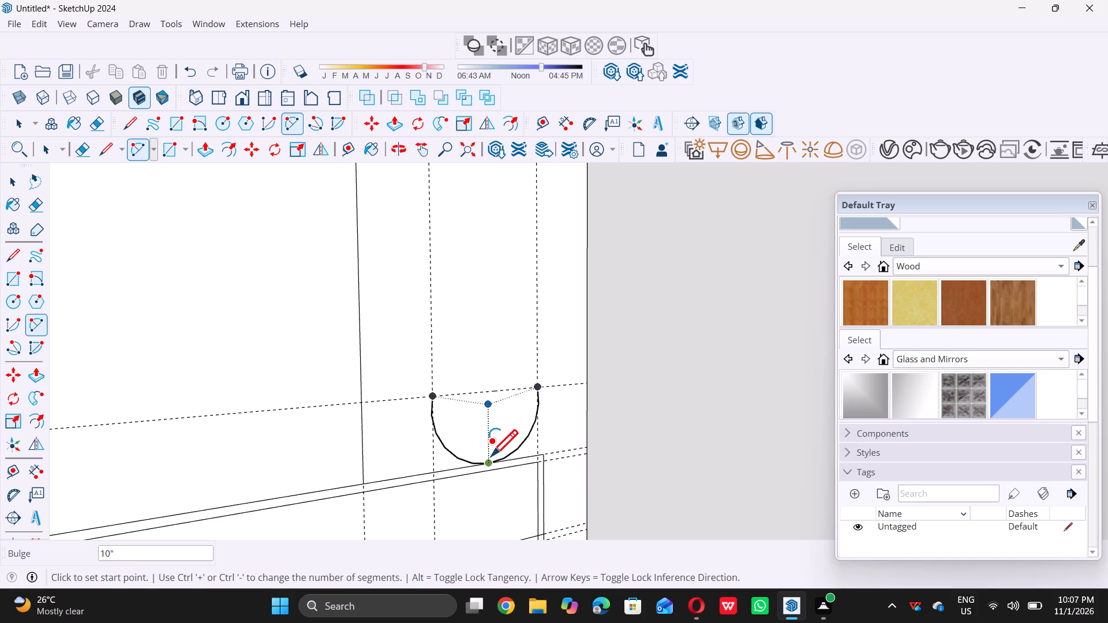
key(space)
Draw the capsule's straight side nearest the wide panel, about 5' 1/2" long, joining the lower arc's endpoint to the upper arc's.
scroll(480, 448, down, 12)
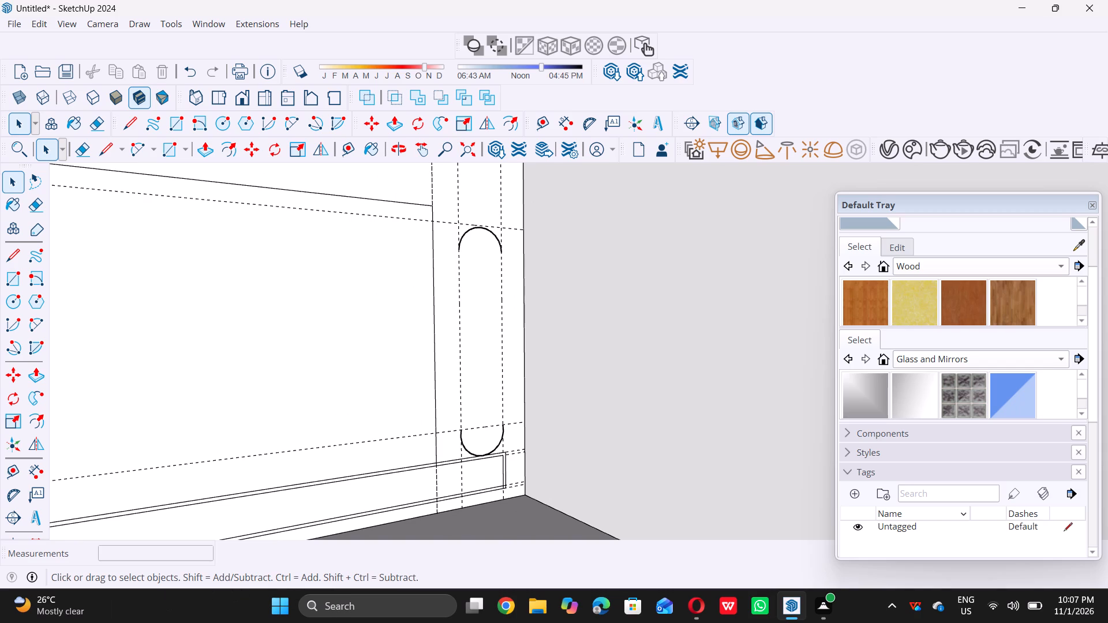
key(l)
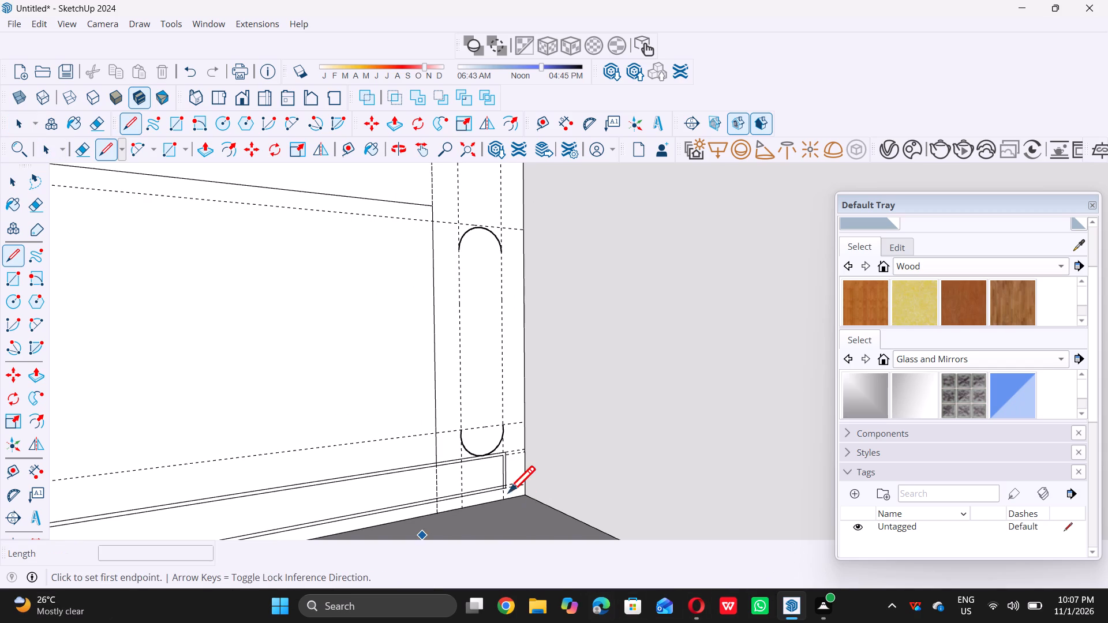
scroll(463, 420, up, 5)
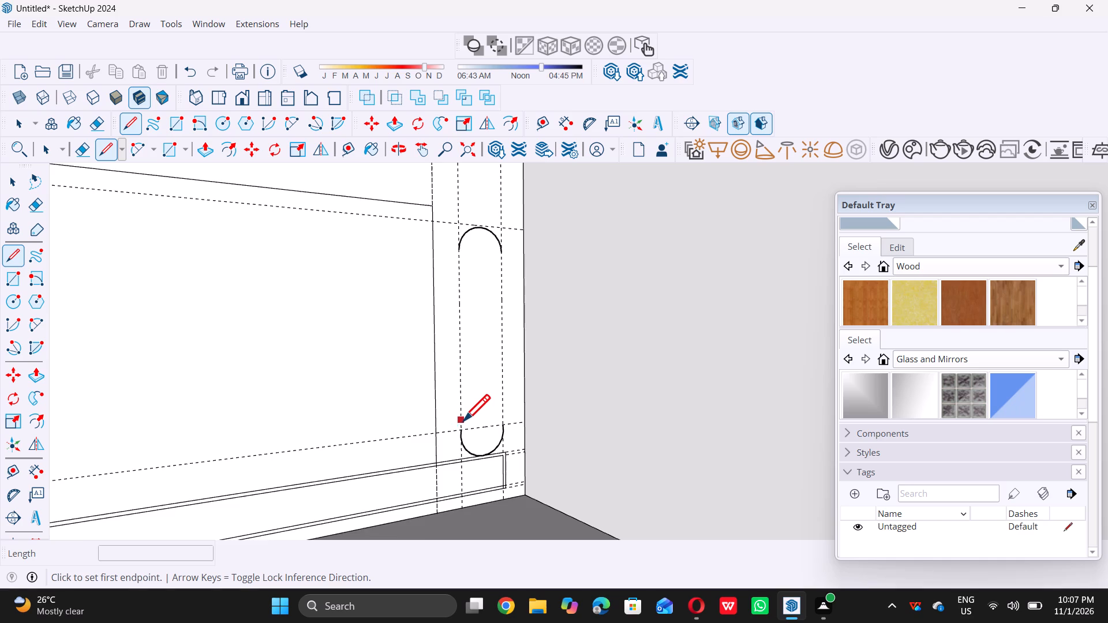
scroll(463, 421, up, 10)
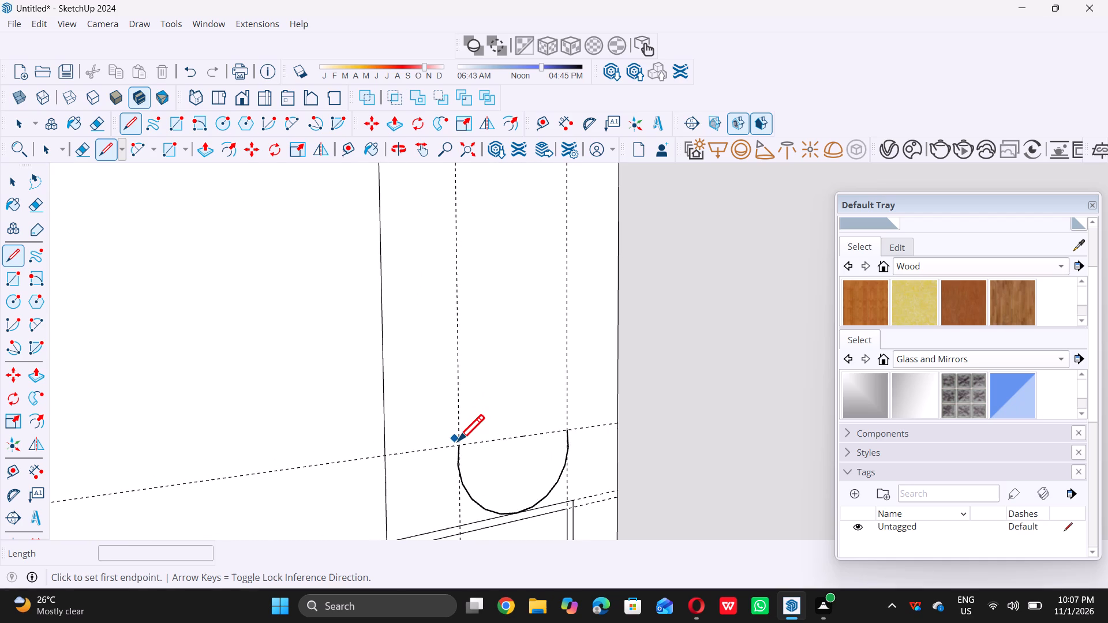
click(461, 445)
scroll(461, 445, down, 13)
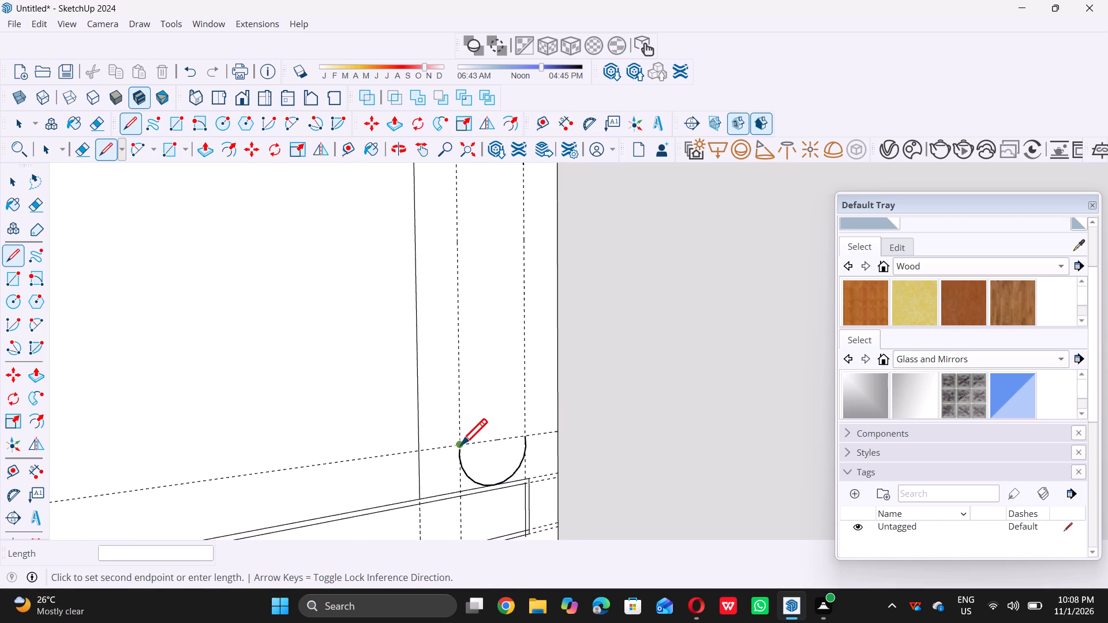
scroll(461, 445, down, 5)
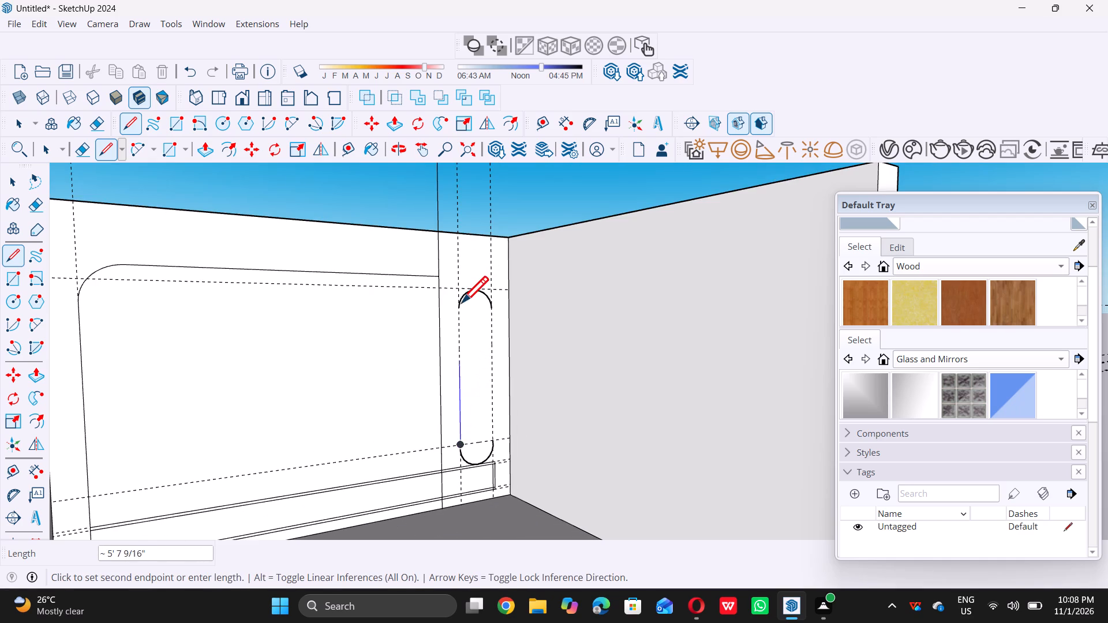
scroll(461, 305, up, 9)
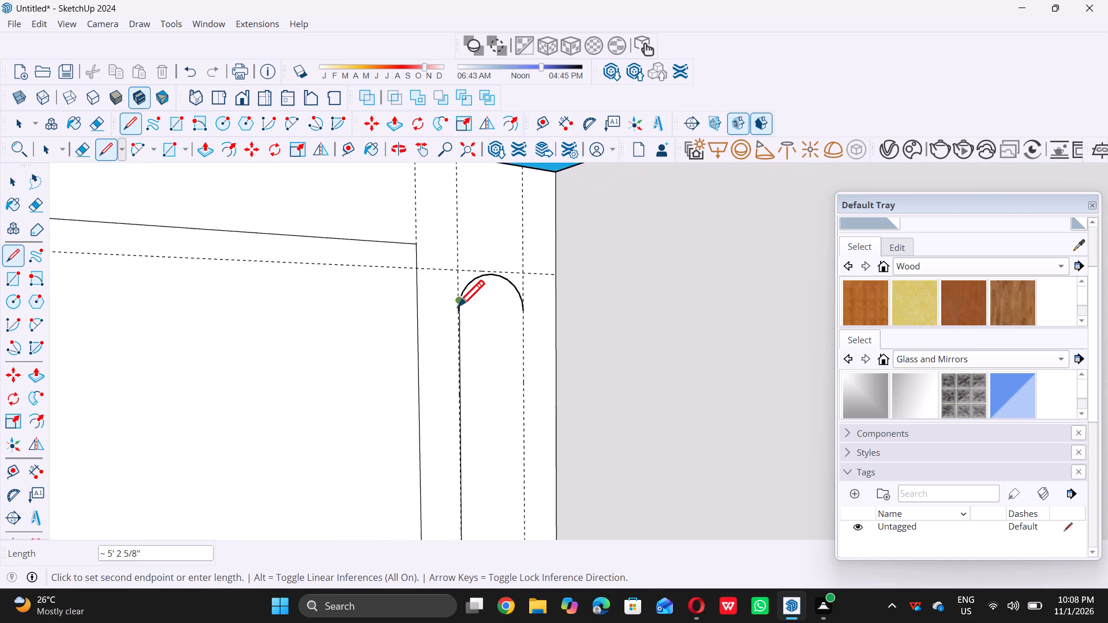
scroll(458, 306, up, 3)
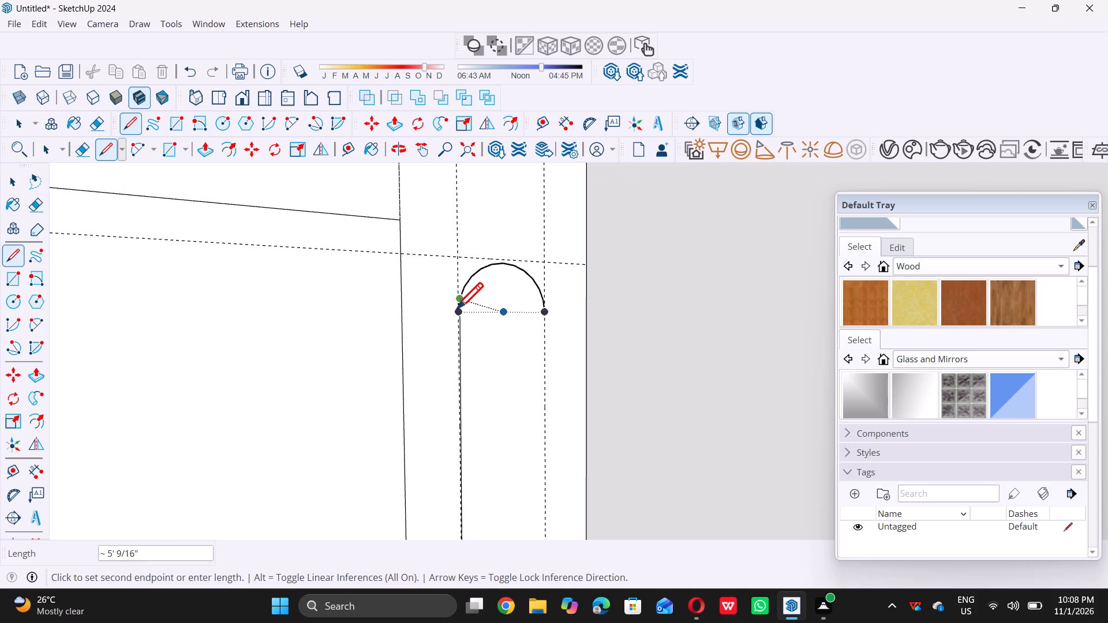
double_click(456, 313)
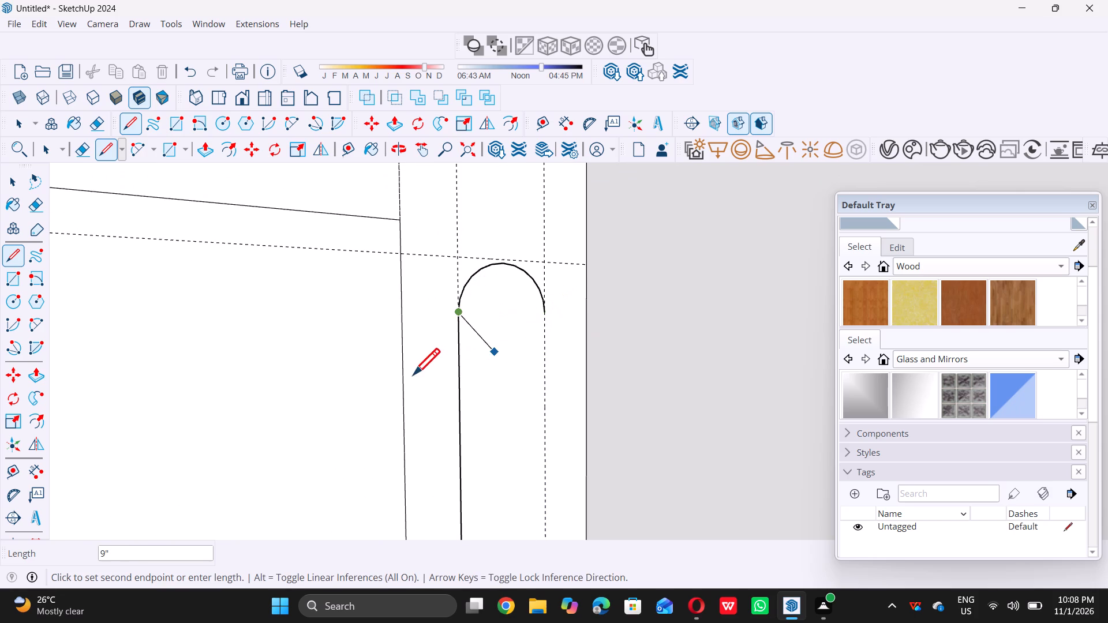
key(space)
Close the capsule with a vertical line about 5' 1/2" long on the side nearest the room corner, joining both arcs' endpoints.
key(l)
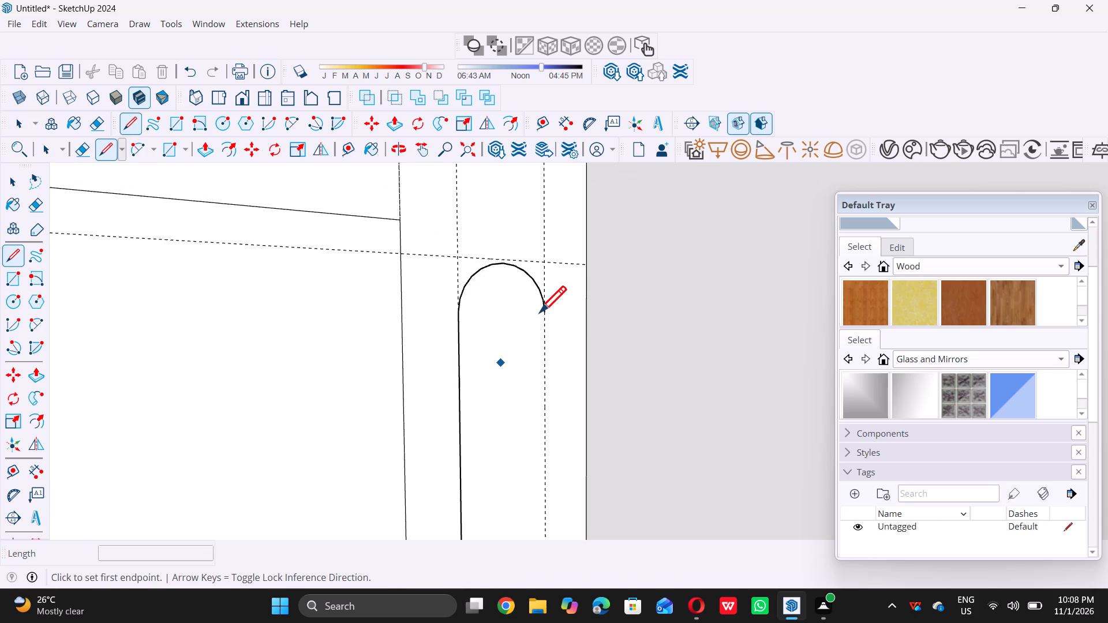
click(543, 311)
scroll(540, 312, down, 5)
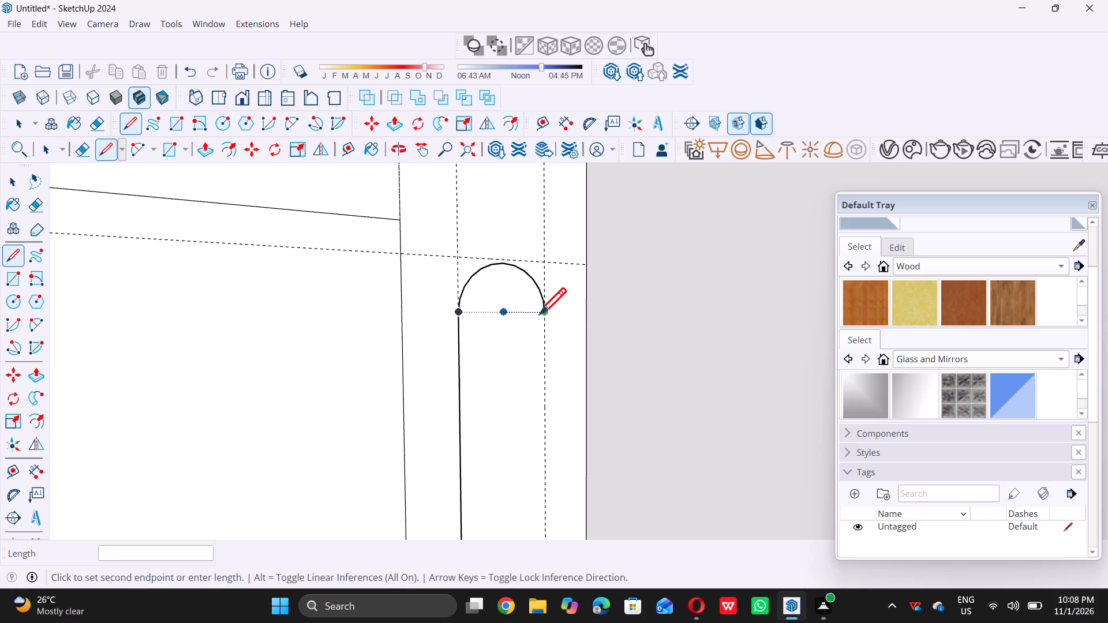
scroll(540, 314, down, 13)
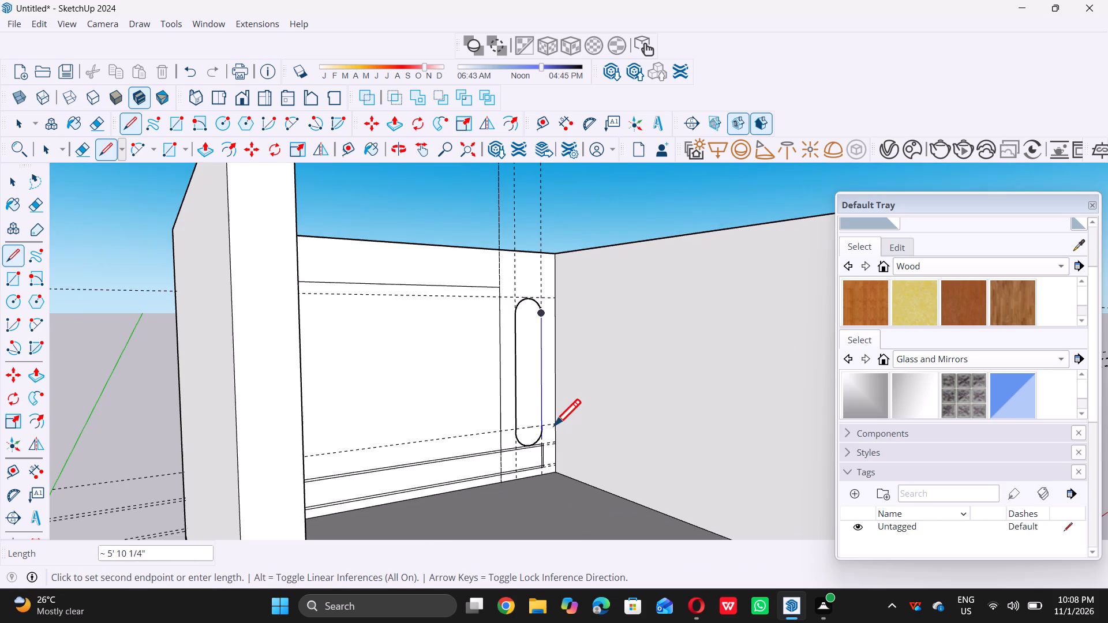
scroll(550, 424, up, 11)
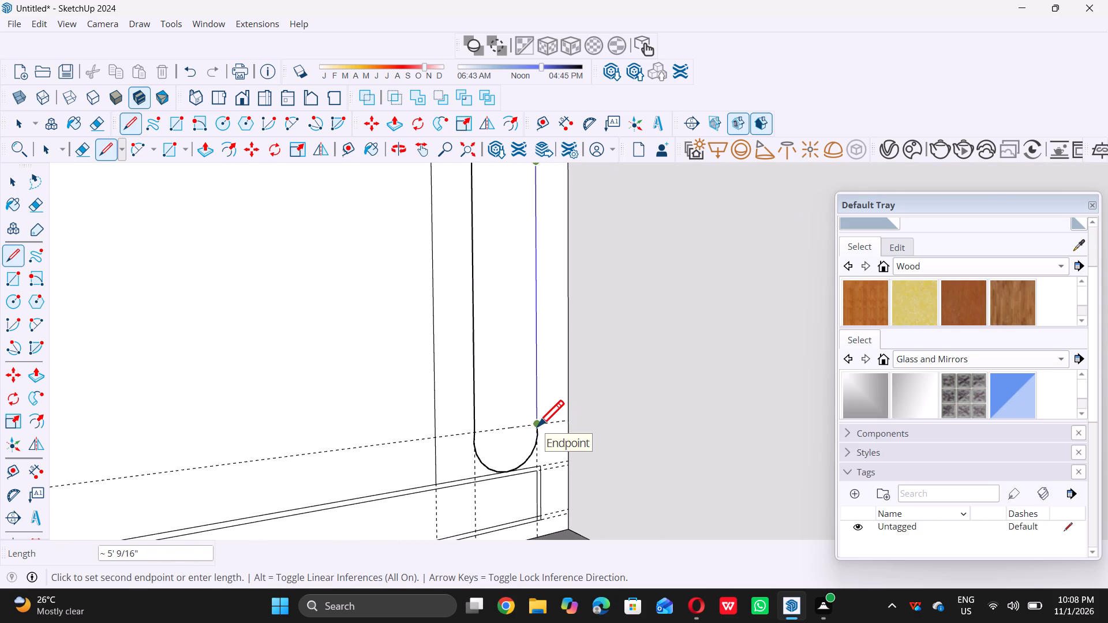
double_click(537, 426)
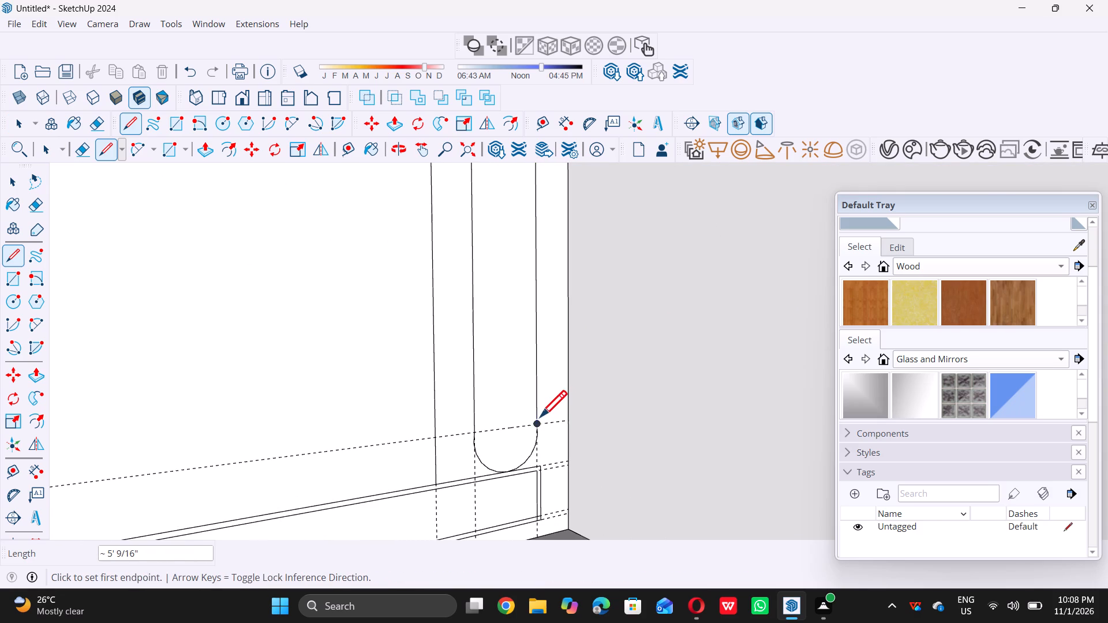
key(space)
Delete all the construction guides from the model.
scroll(528, 431, down, 9)
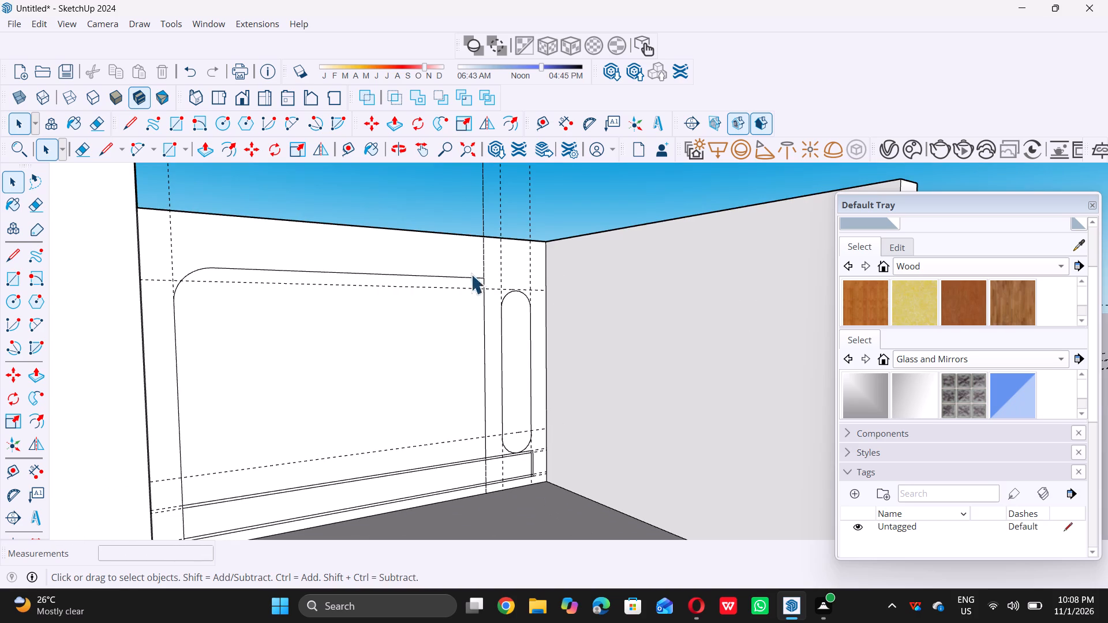
scroll(324, 303, down, 1)
middle_drag(445, 361, 397, 364)
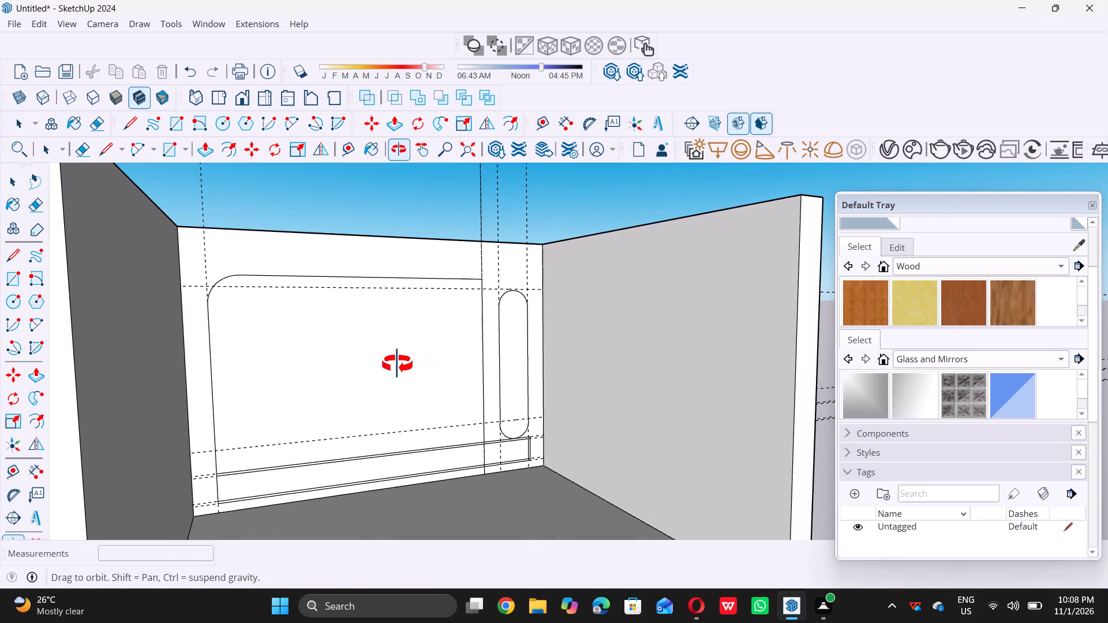
middle_drag(397, 364, 397, 363)
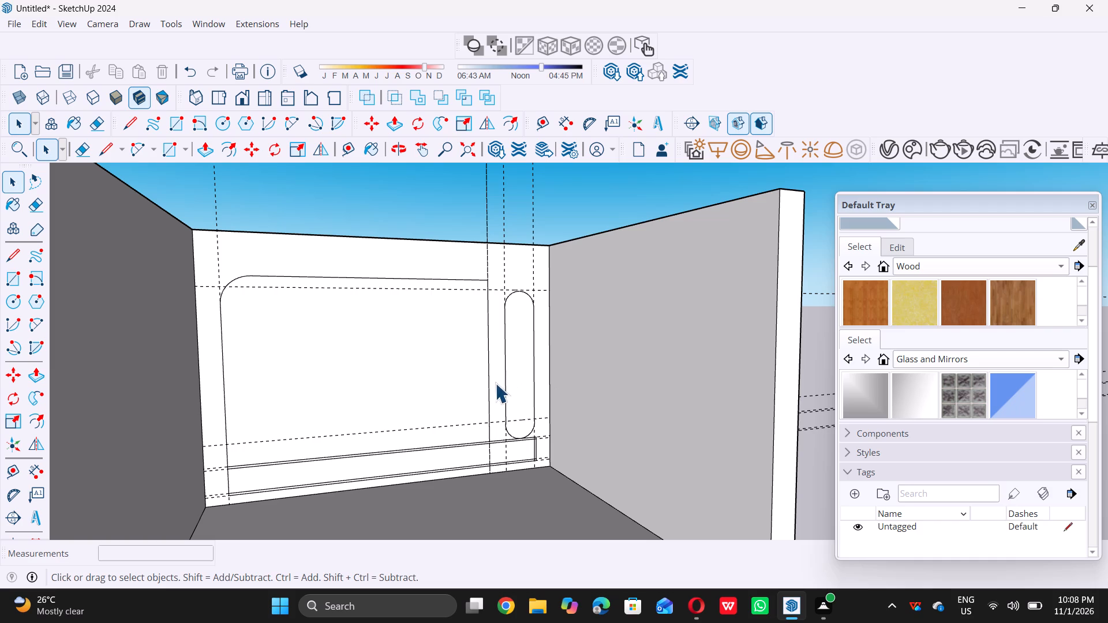
scroll(211, 370, up, 1)
middle_drag(210, 370, 184, 371)
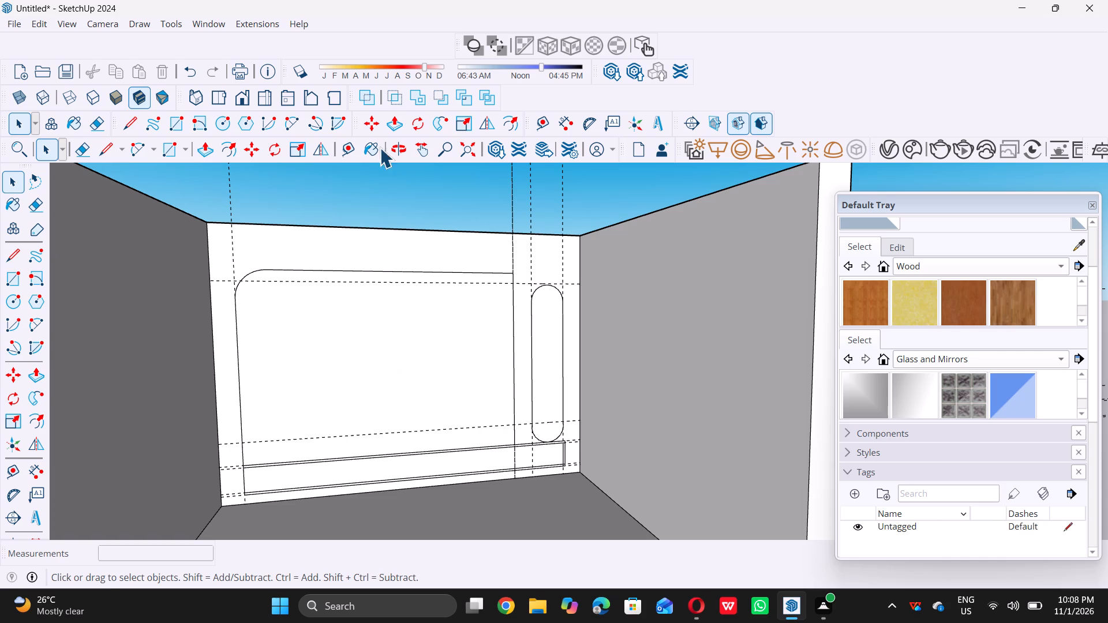
click(36, 22)
click(77, 171)
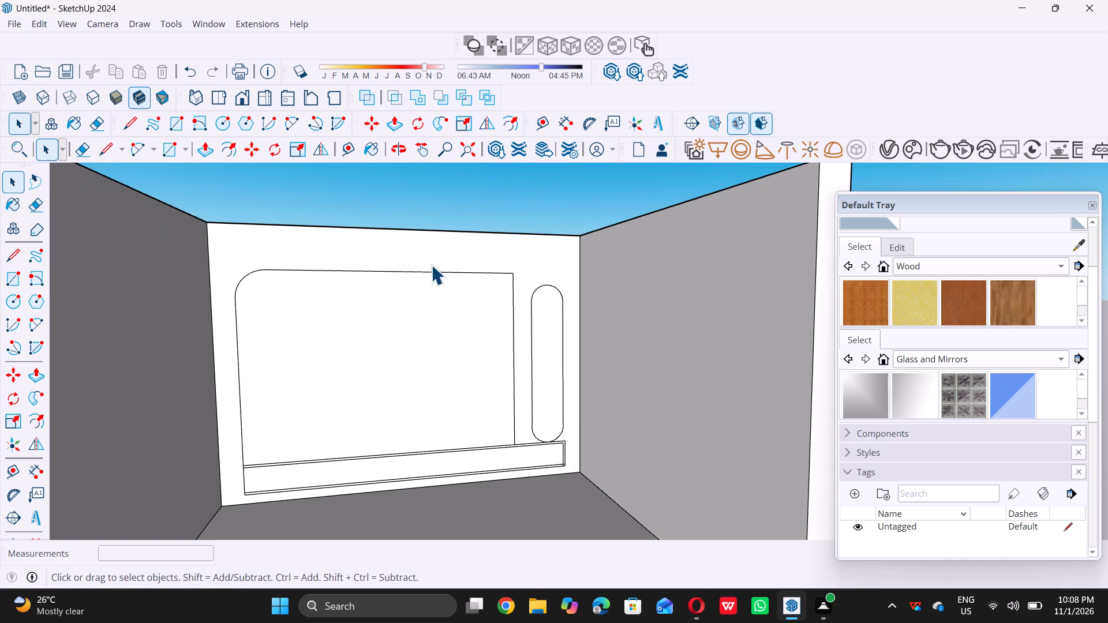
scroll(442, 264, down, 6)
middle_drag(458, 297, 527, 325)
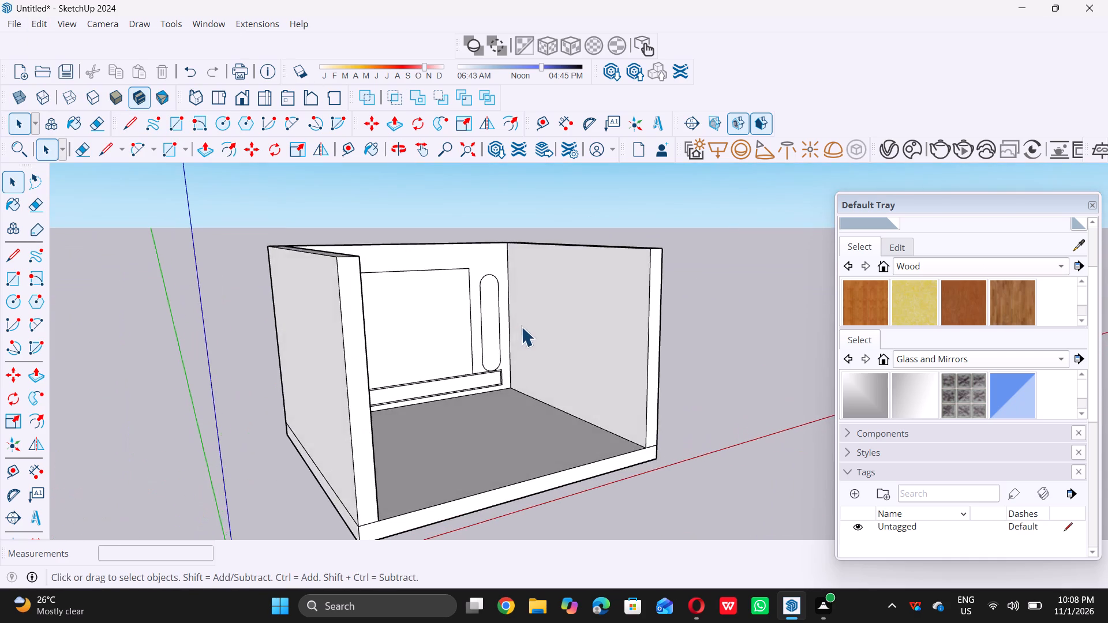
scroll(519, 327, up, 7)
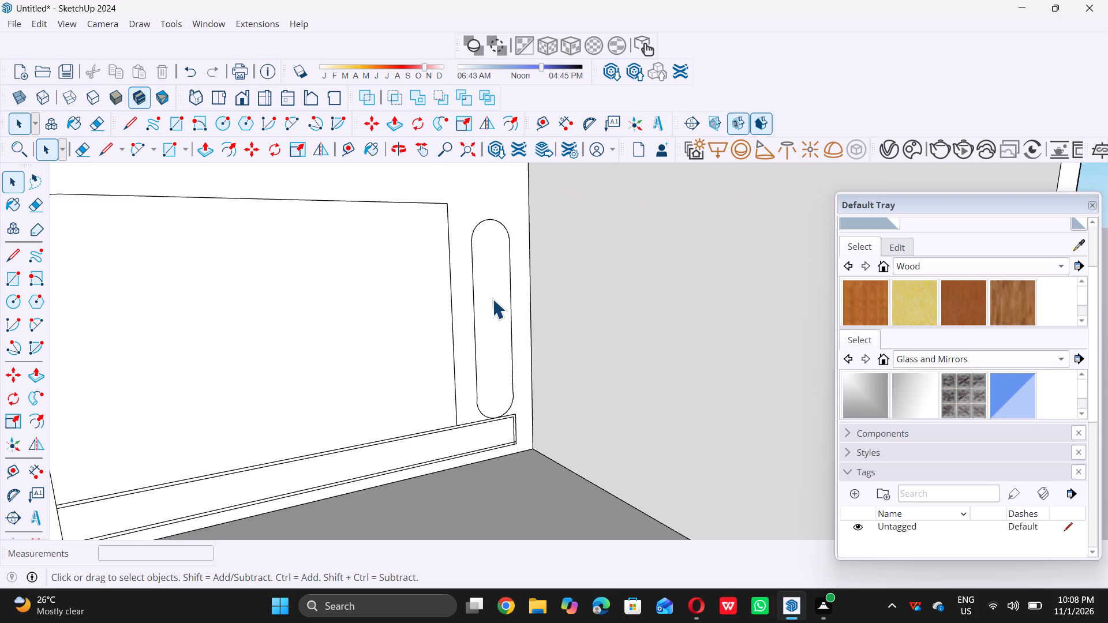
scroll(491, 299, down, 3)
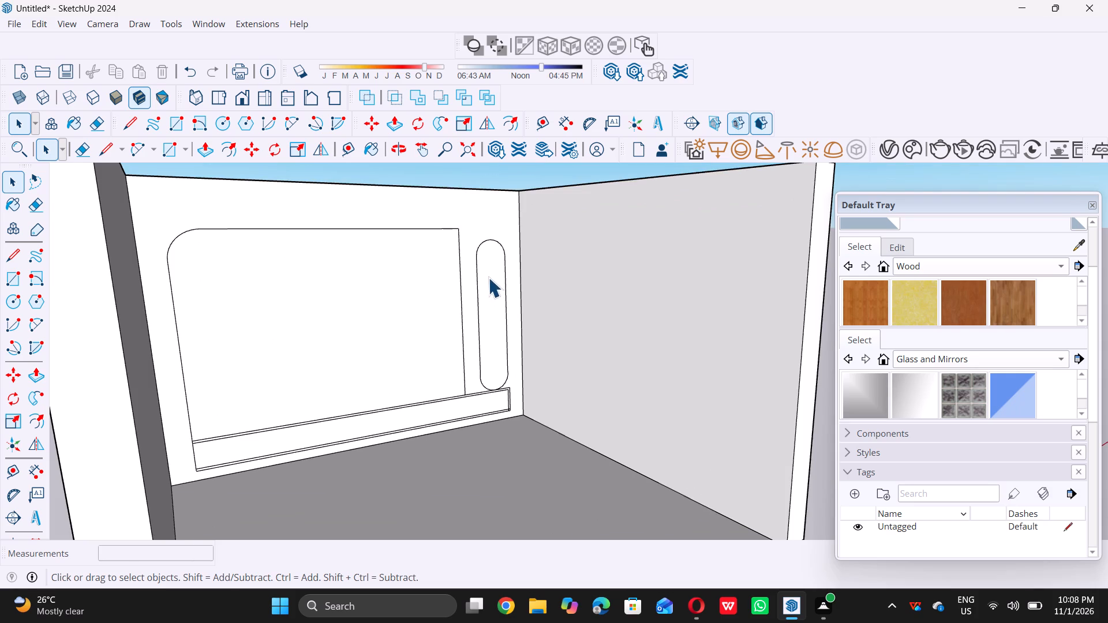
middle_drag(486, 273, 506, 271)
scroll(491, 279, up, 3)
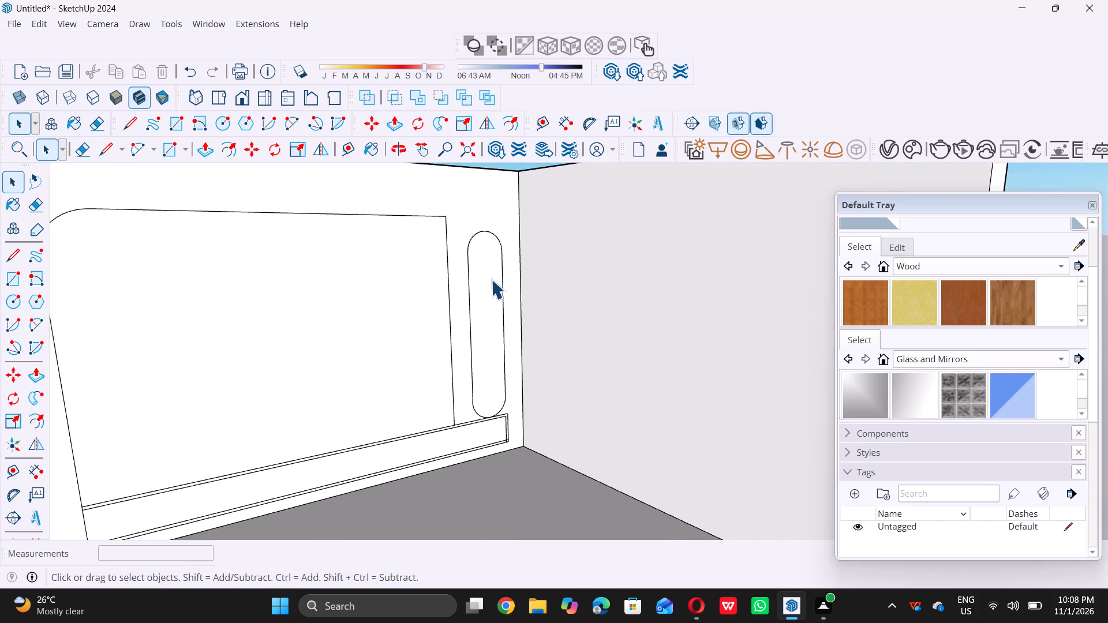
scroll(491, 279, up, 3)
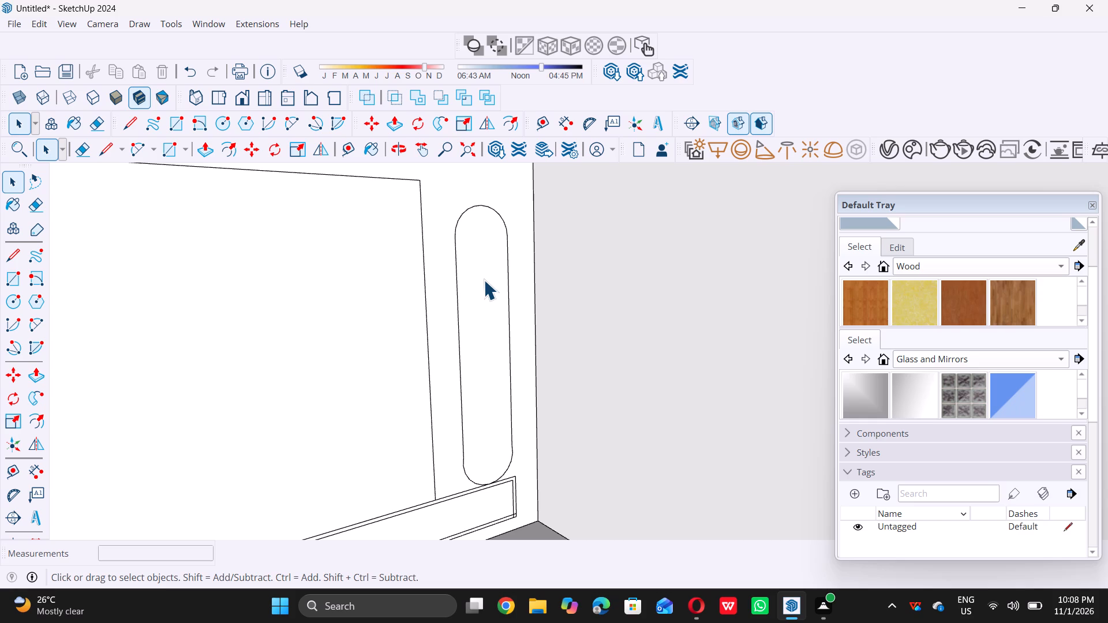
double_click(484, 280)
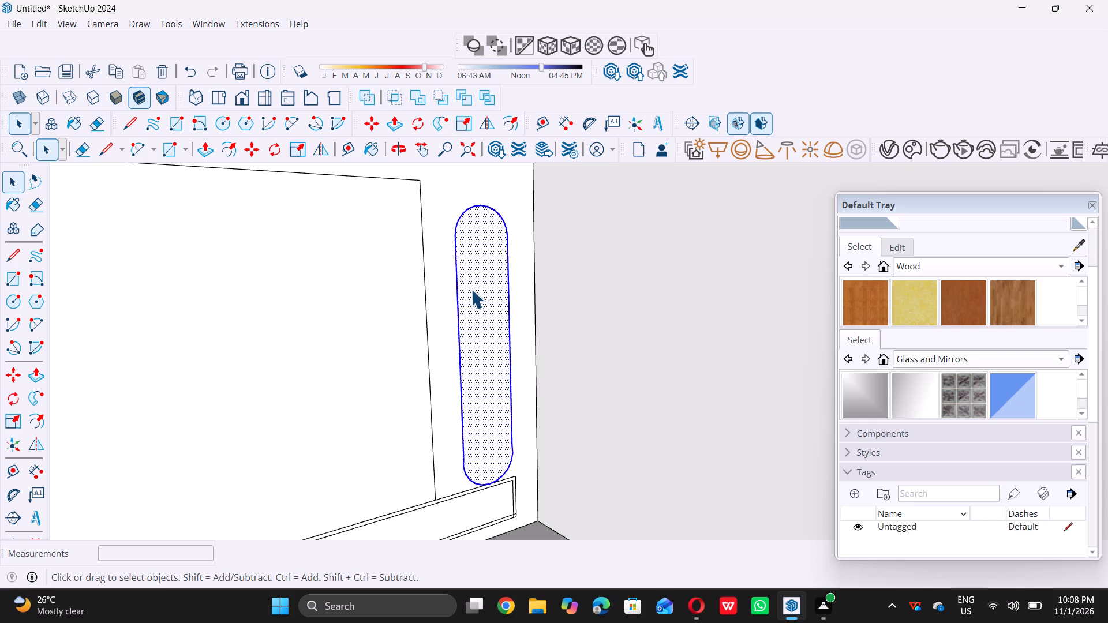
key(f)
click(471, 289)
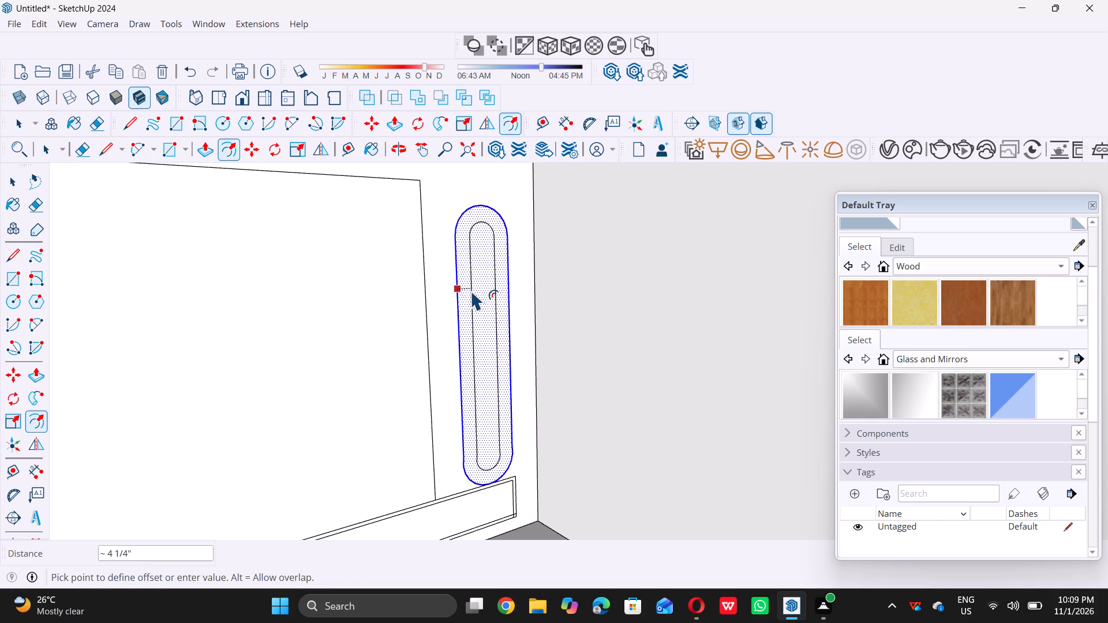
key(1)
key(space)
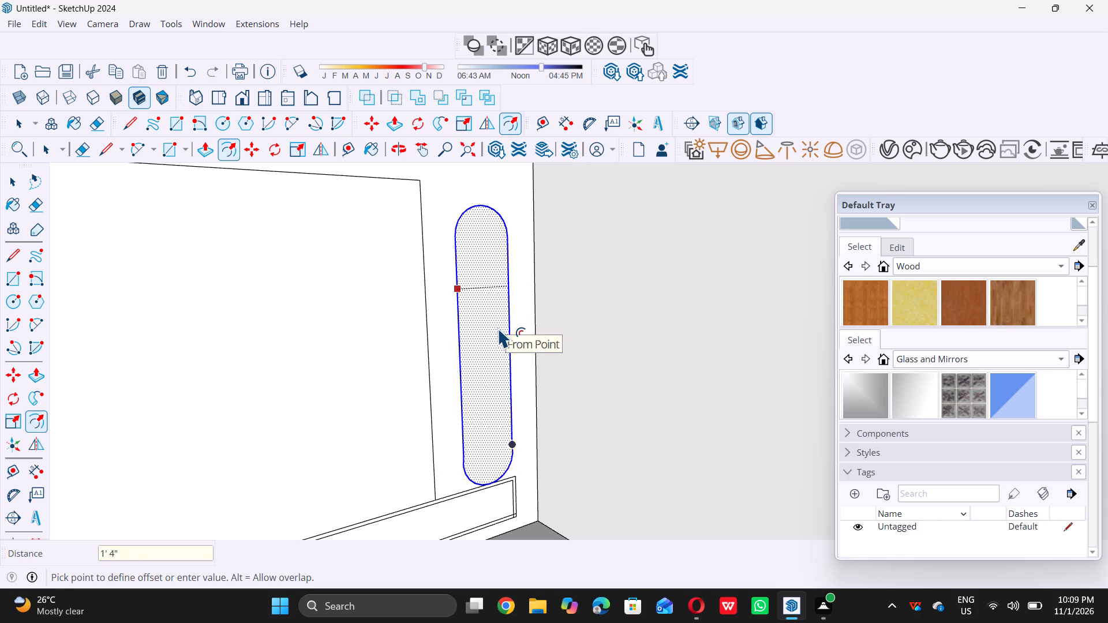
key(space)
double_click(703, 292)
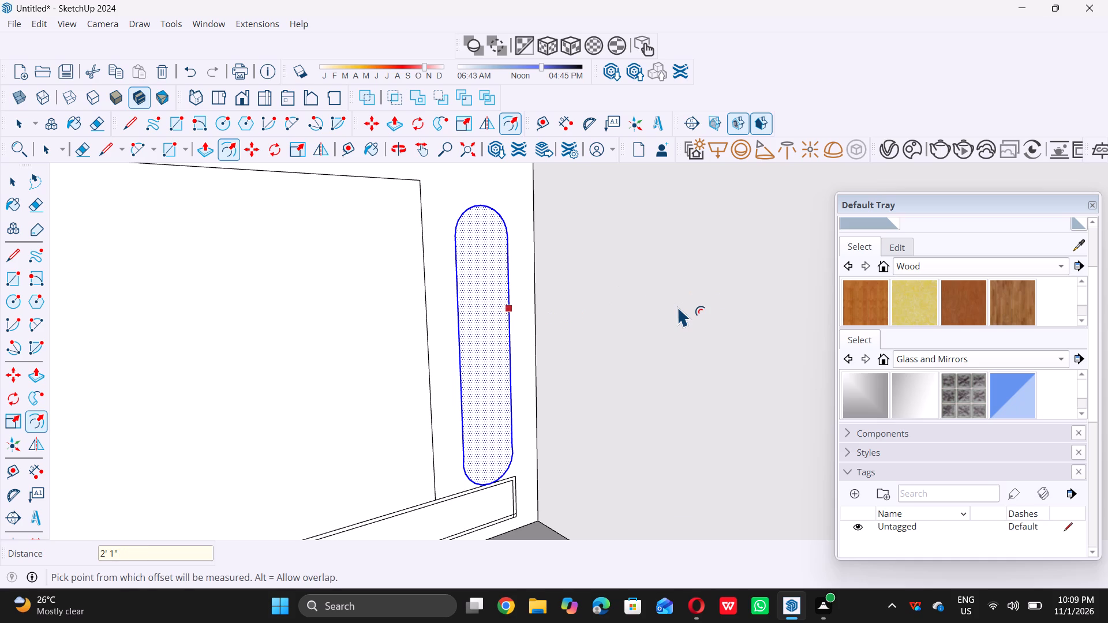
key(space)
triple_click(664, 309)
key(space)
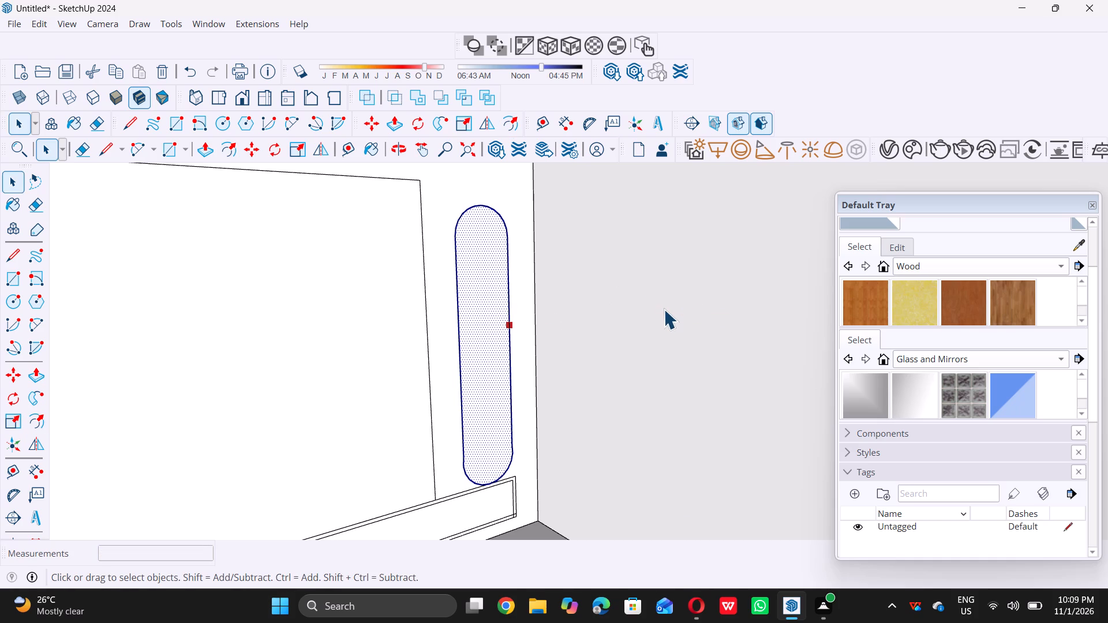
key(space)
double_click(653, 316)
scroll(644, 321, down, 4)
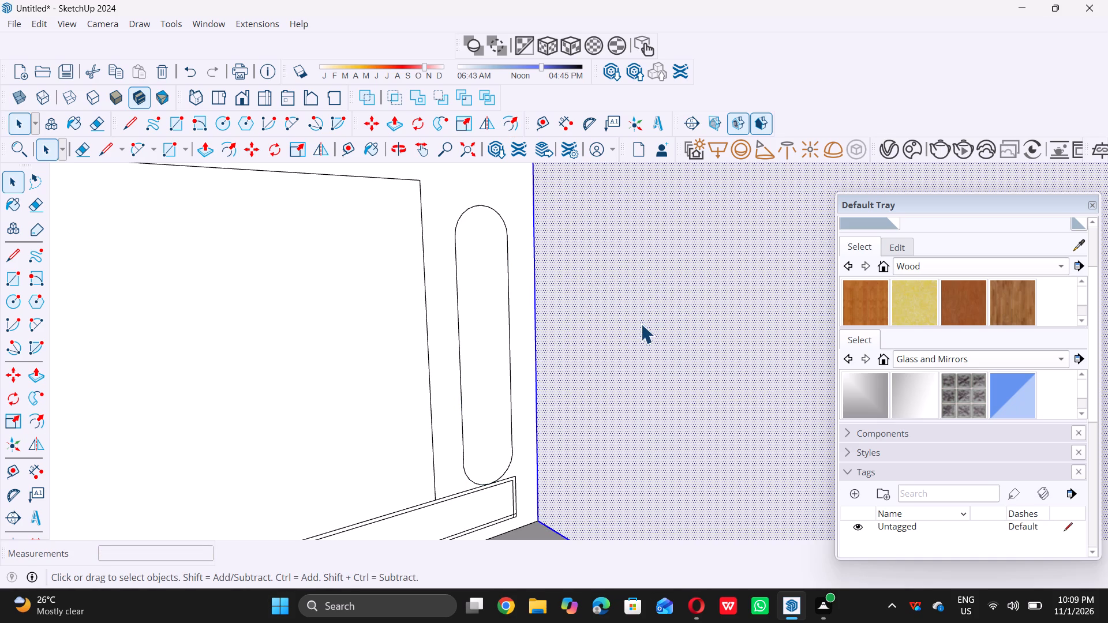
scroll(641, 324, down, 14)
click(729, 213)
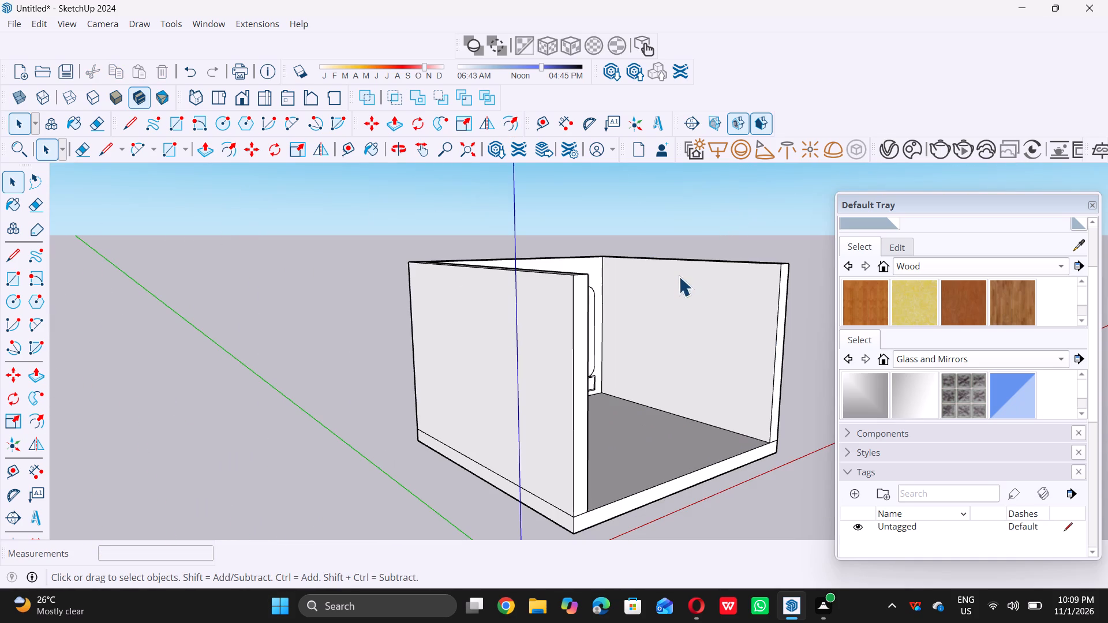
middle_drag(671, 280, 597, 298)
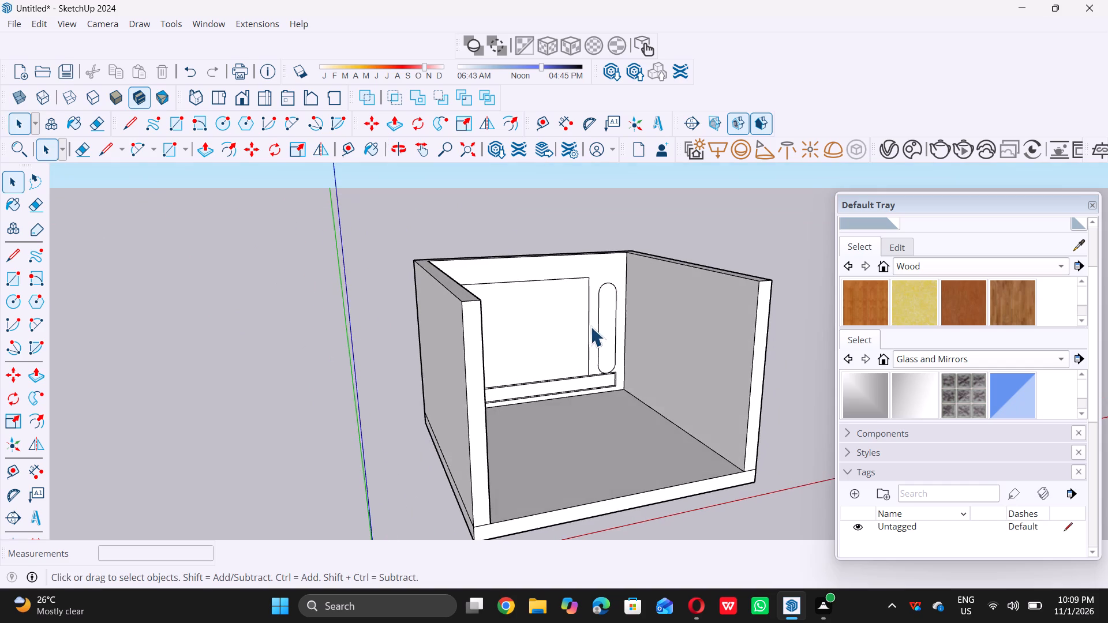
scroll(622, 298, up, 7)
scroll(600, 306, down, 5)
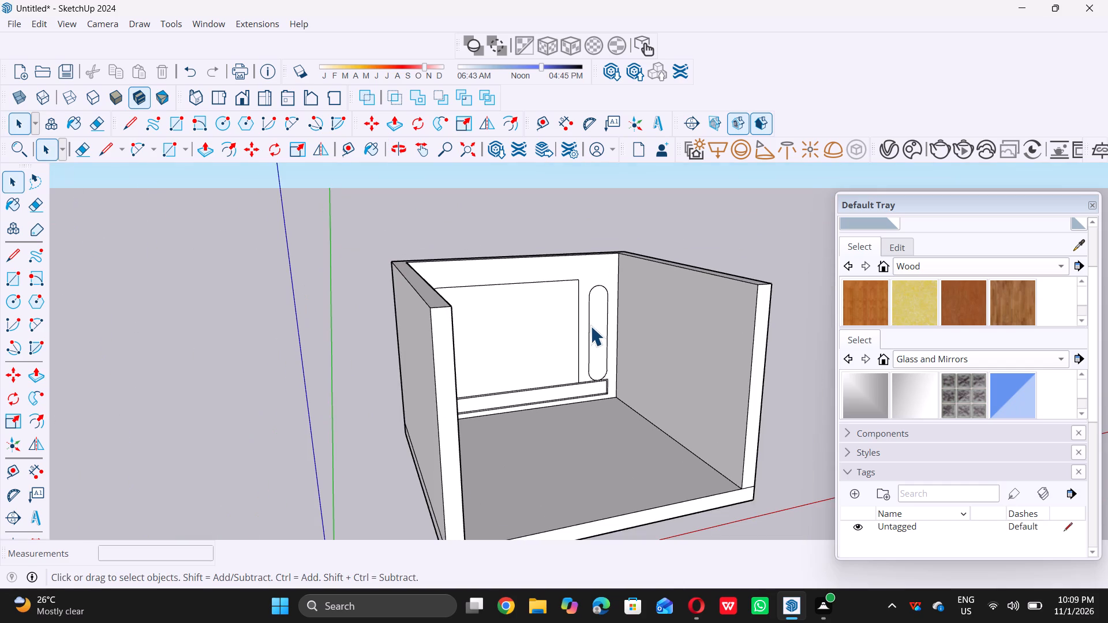
Offset the capsule panel's outline on the back wall inward by 1".
scroll(590, 326, down, 6)
middle_drag(590, 326, 601, 327)
scroll(605, 322, up, 8)
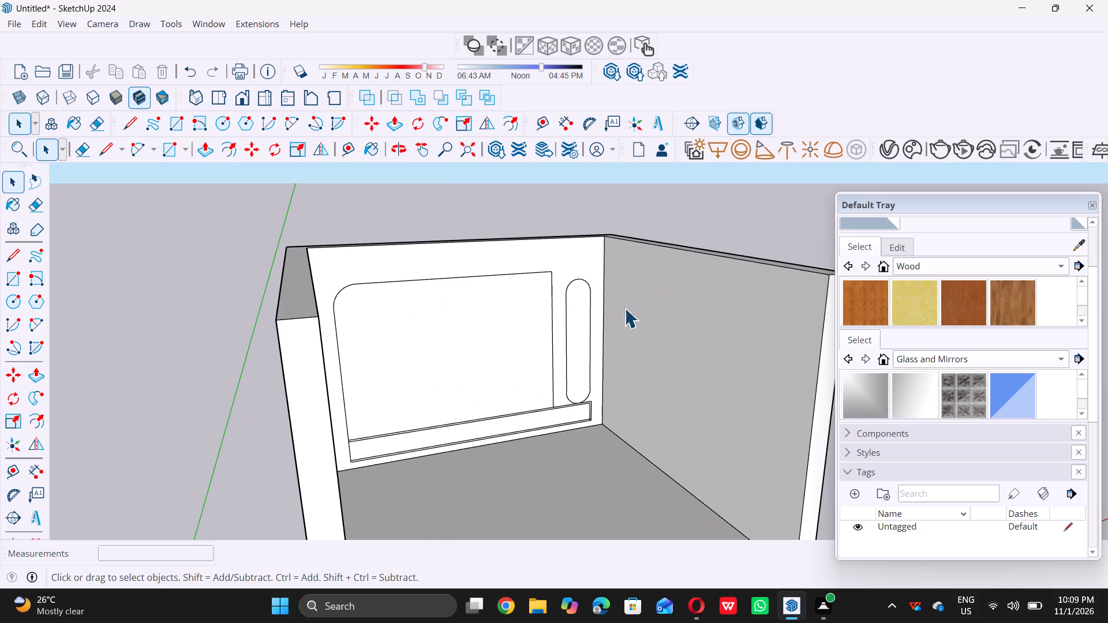
scroll(575, 335, up, 4)
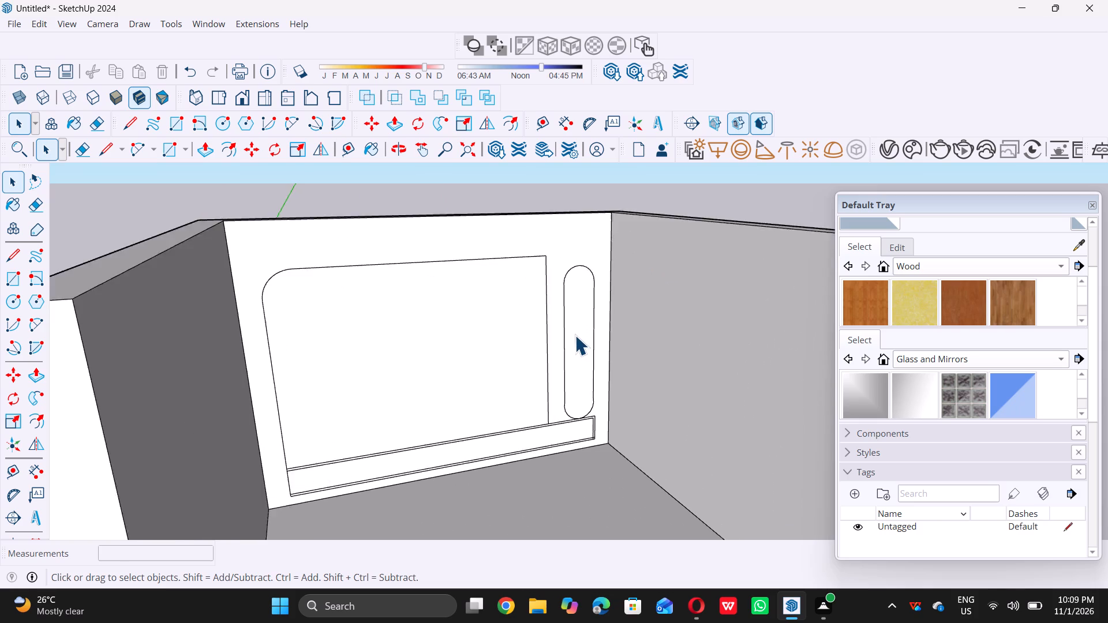
click(574, 335)
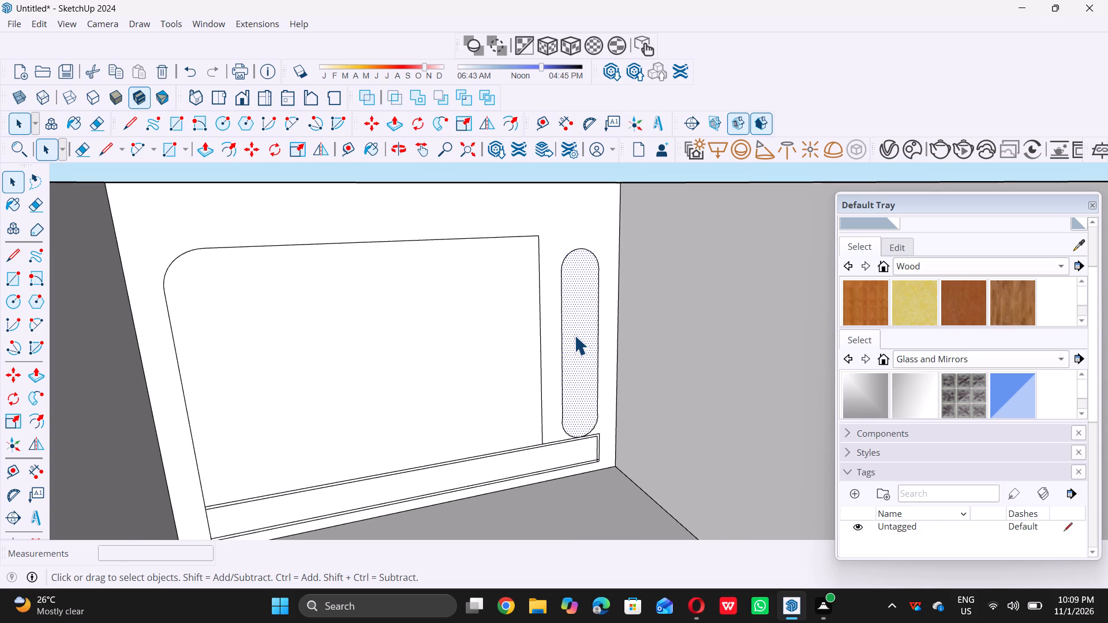
key(f)
click(572, 335)
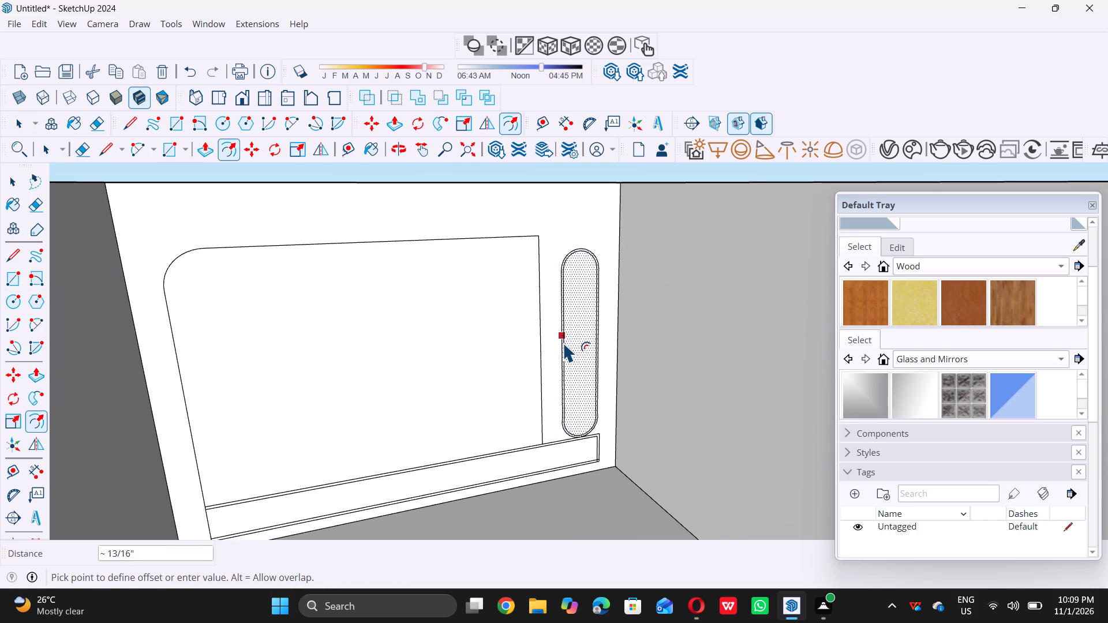
key(1)
key(shift+quotedbl)
key(Return)
key(space)
scroll(602, 309, up, 6)
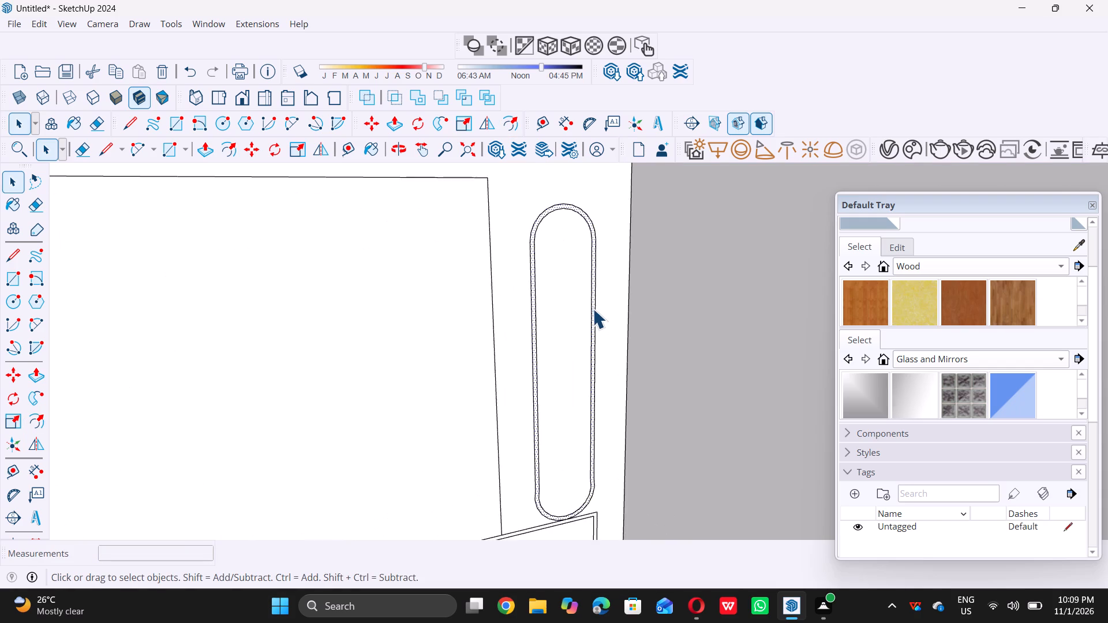
scroll(593, 309, up, 2)
scroll(593, 309, down, 17)
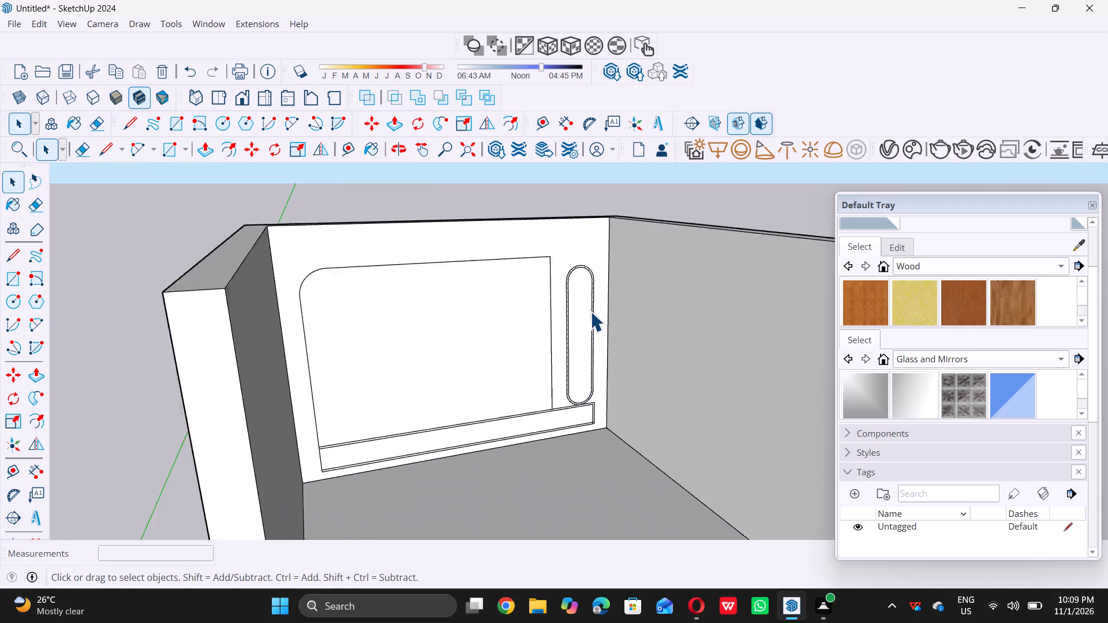
scroll(590, 311, down, 5)
click(744, 271)
Move the wide panel's top edge straight down 9" along the blue axis.
scroll(587, 349, up, 7)
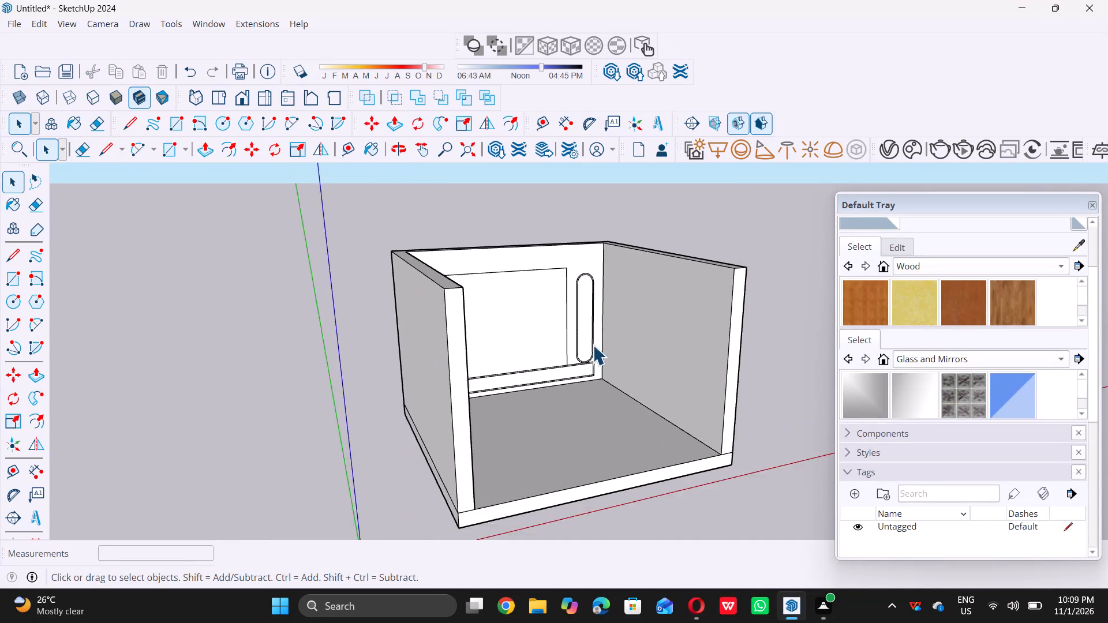
scroll(594, 343, up, 8)
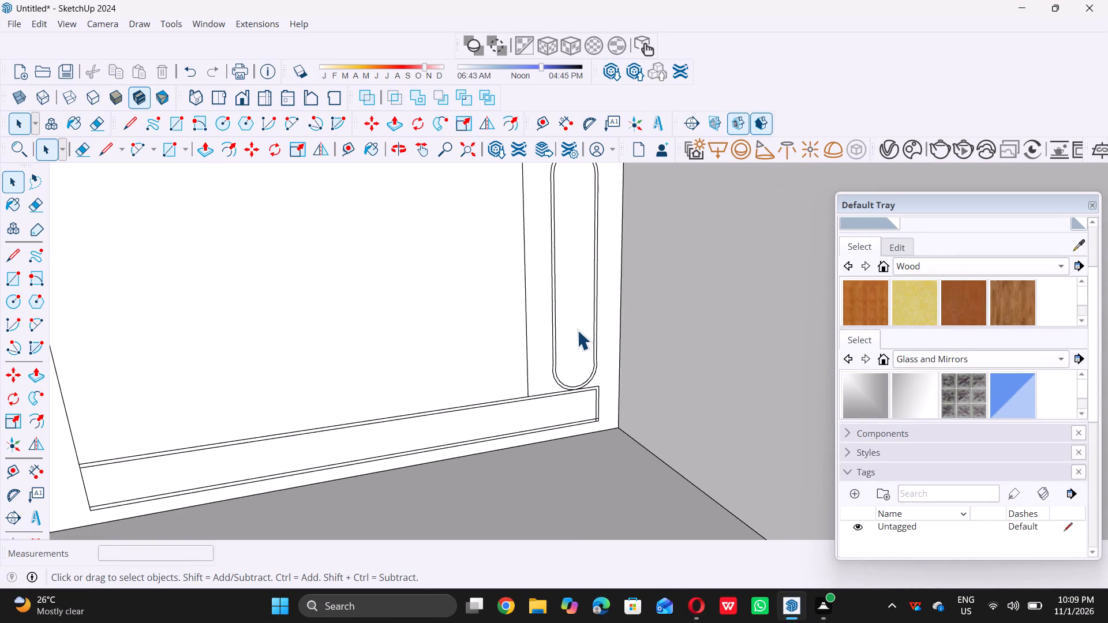
scroll(589, 282, down, 5)
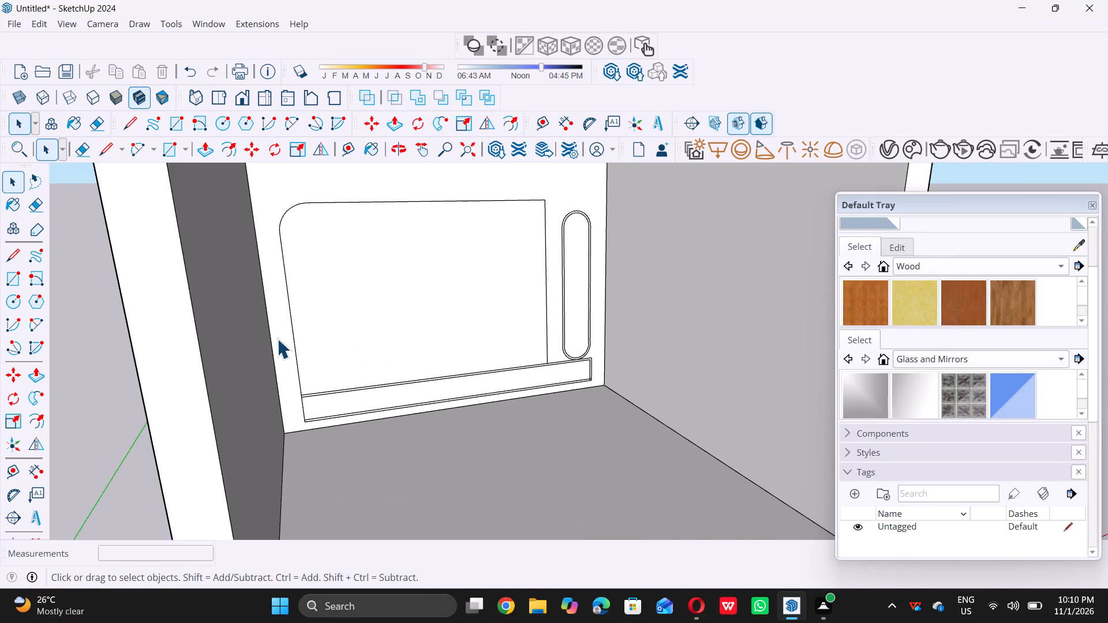
scroll(296, 382, down, 5)
scroll(469, 240, up, 6)
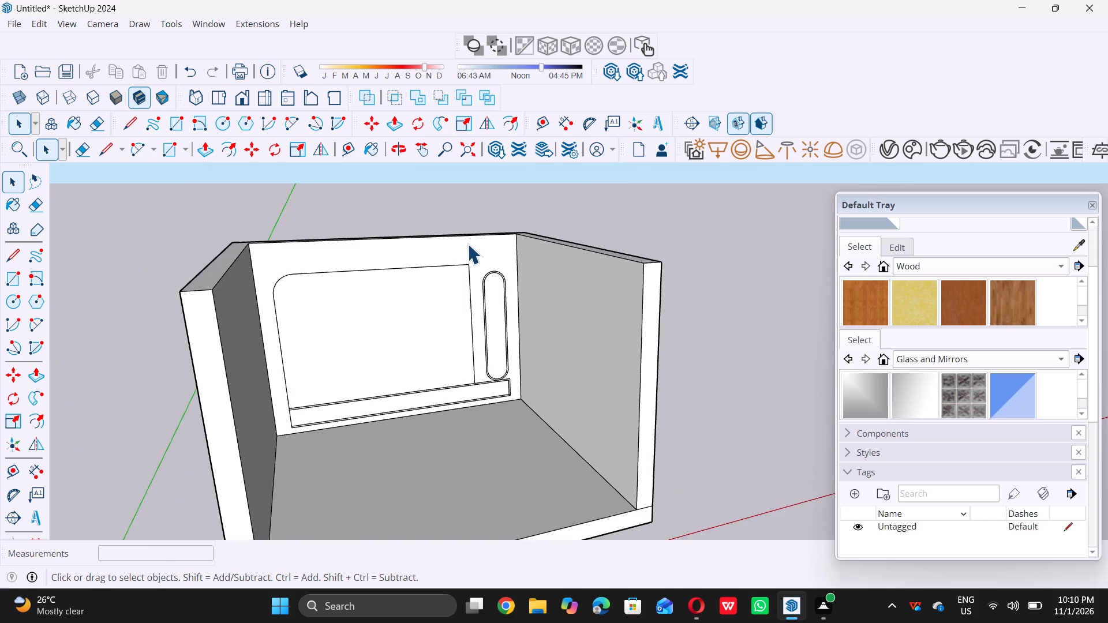
scroll(450, 273, up, 9)
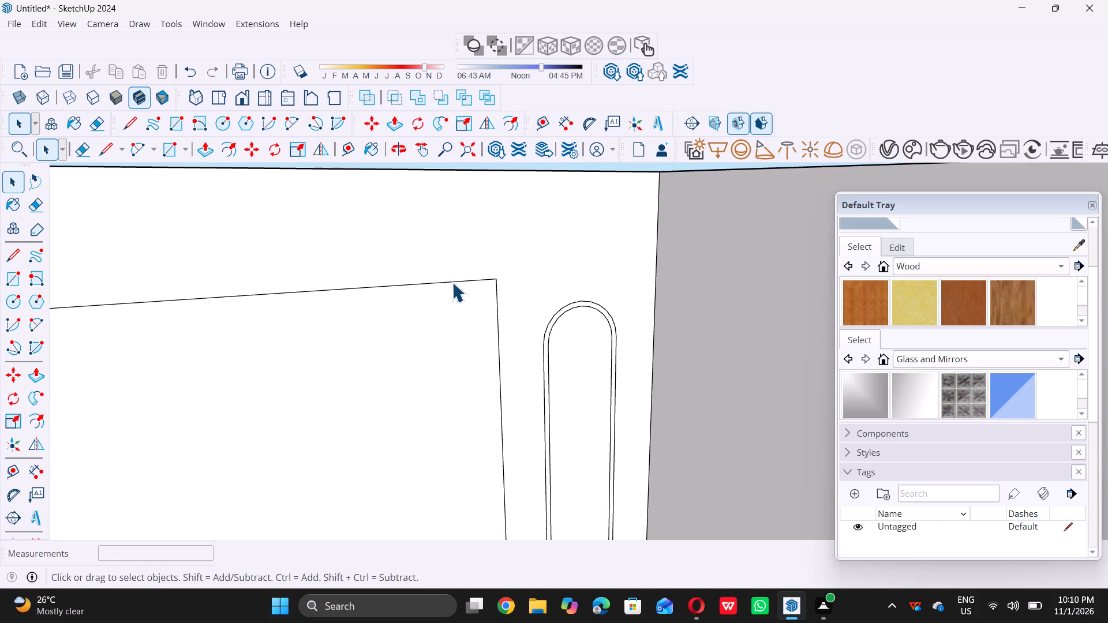
double_click(455, 280)
scroll(455, 282, down, 8)
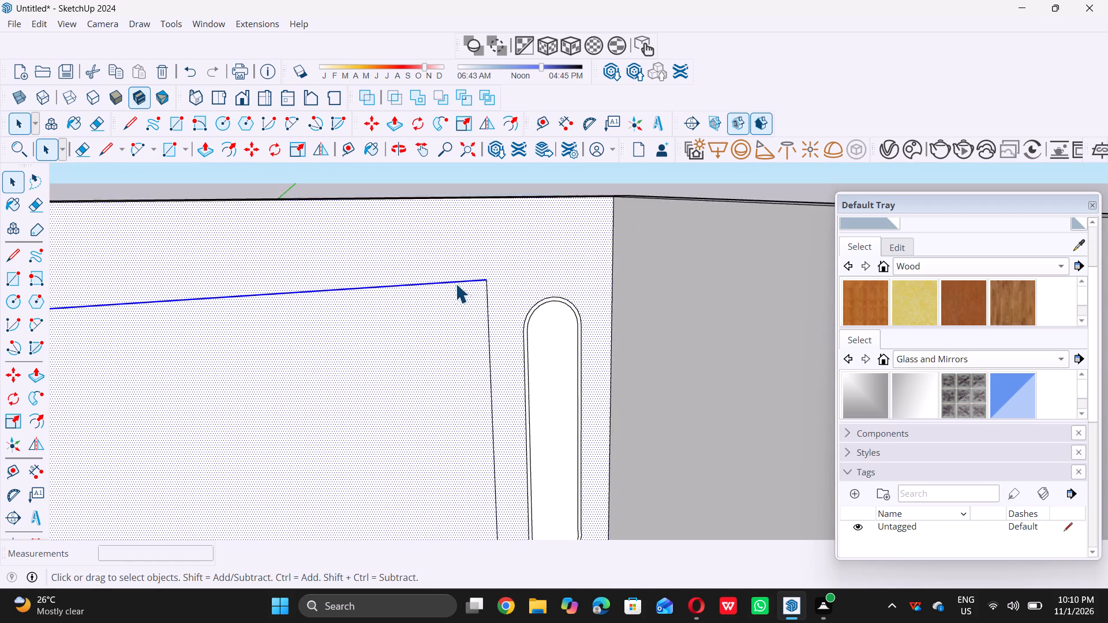
double_click(468, 183)
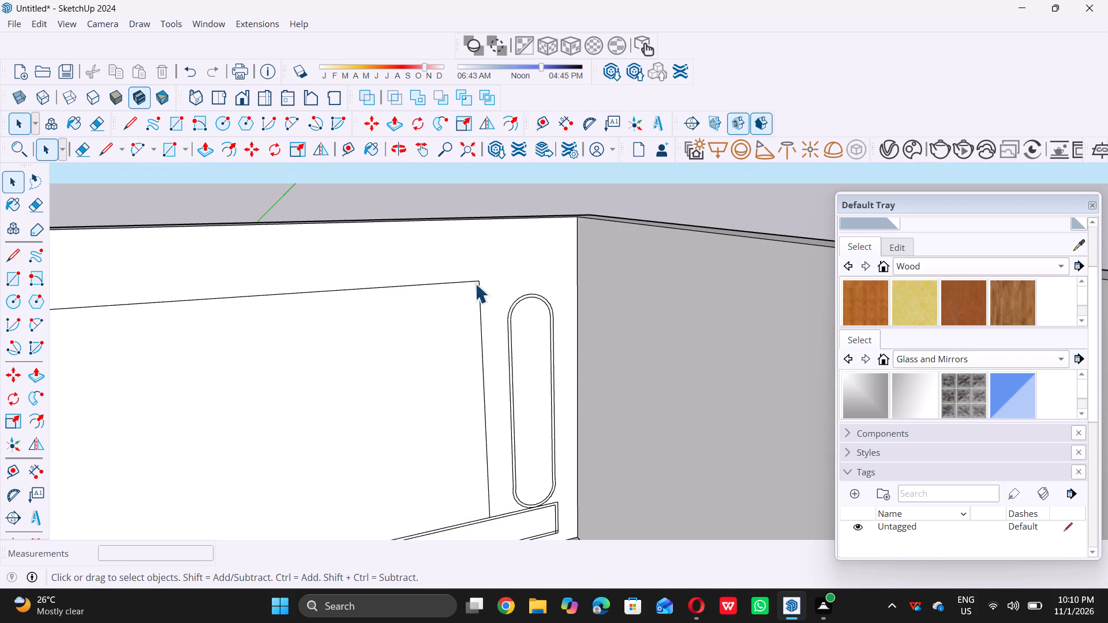
click(471, 281)
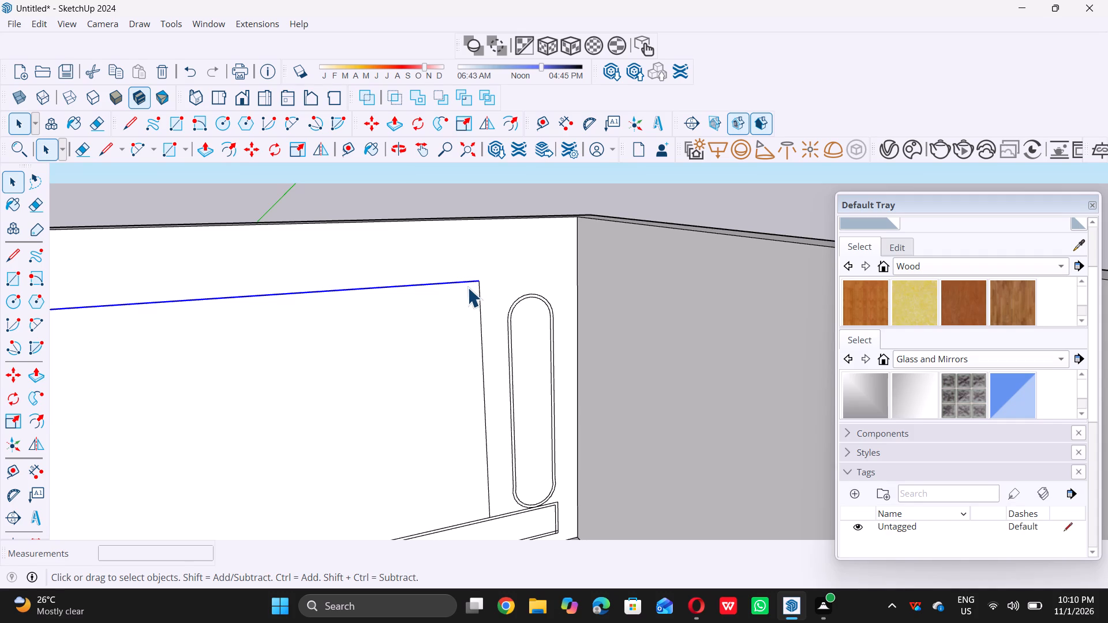
key(m)
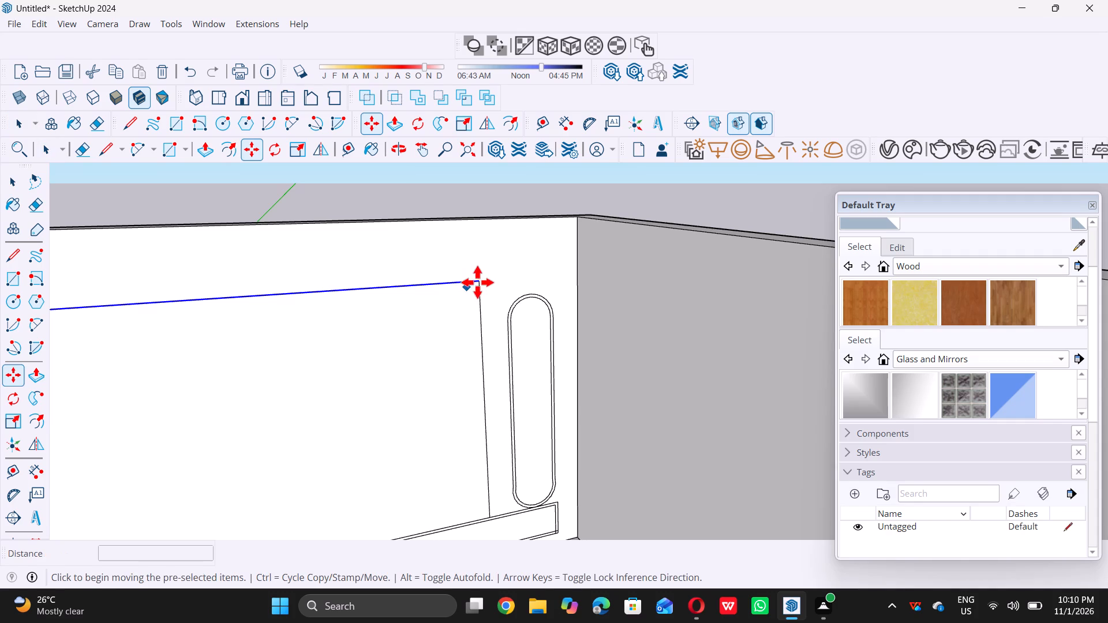
click(478, 281)
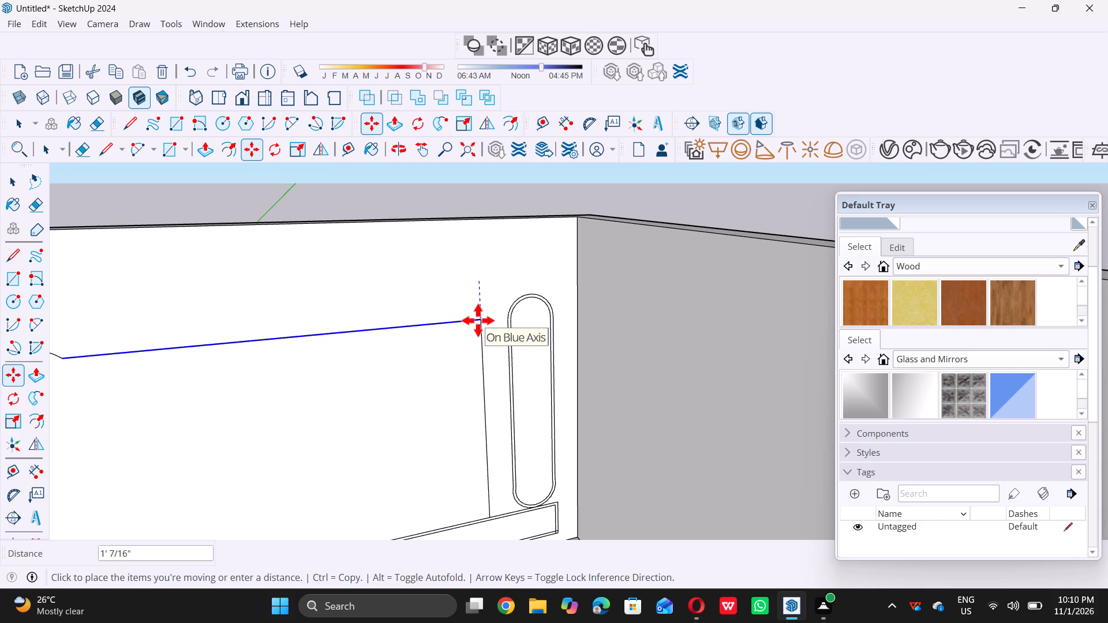
key(space)
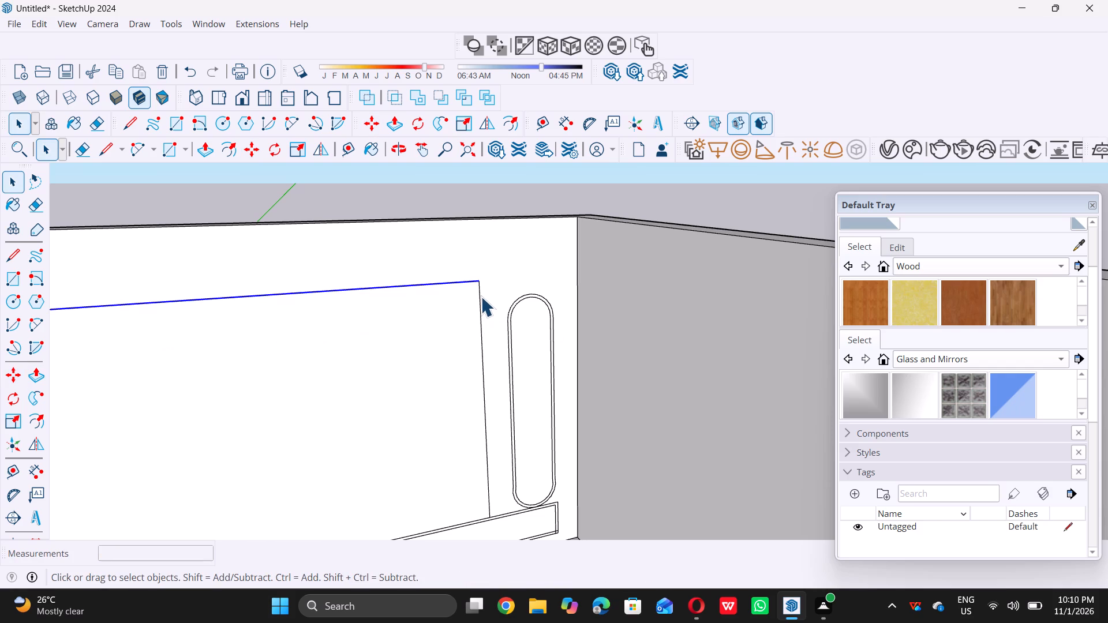
key(m)
click(481, 279)
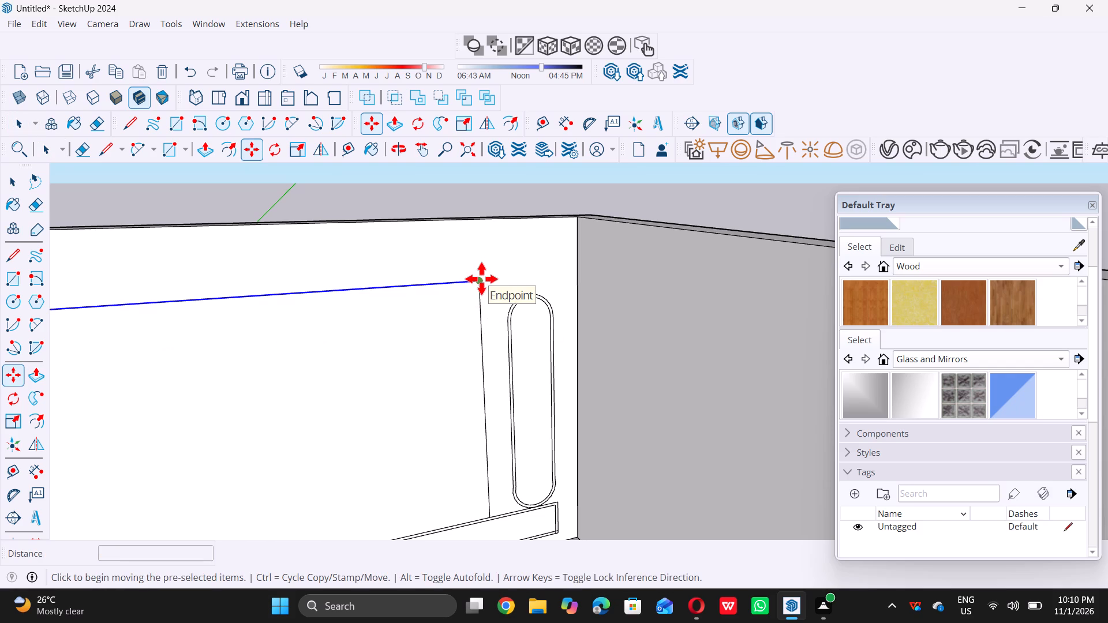
triple_click(482, 309)
key(space)
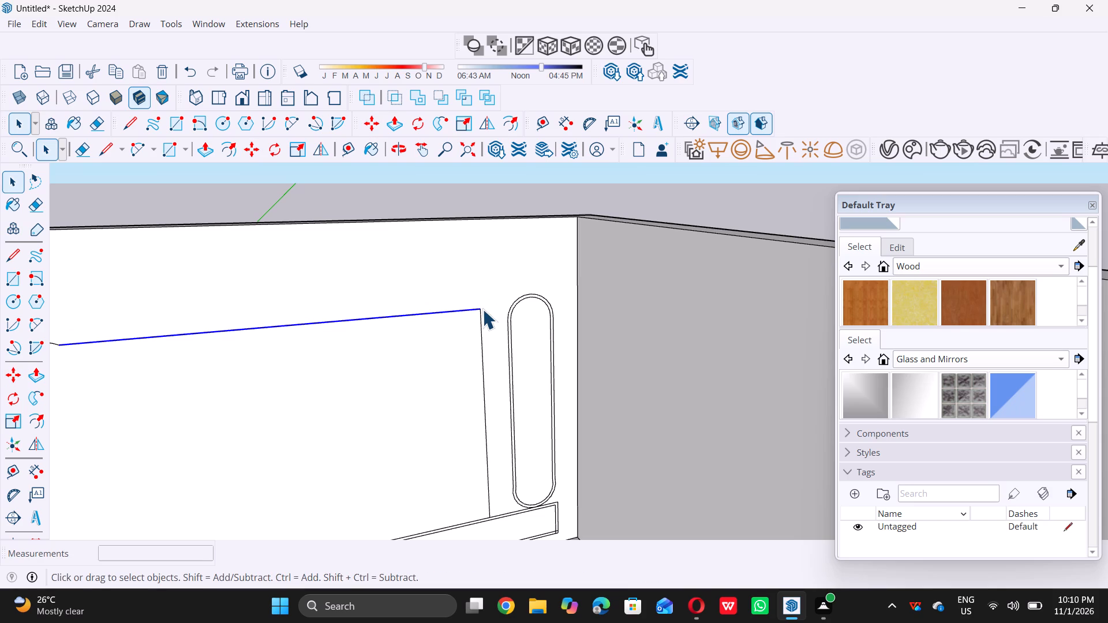
scroll(482, 309, down, 12)
click(613, 242)
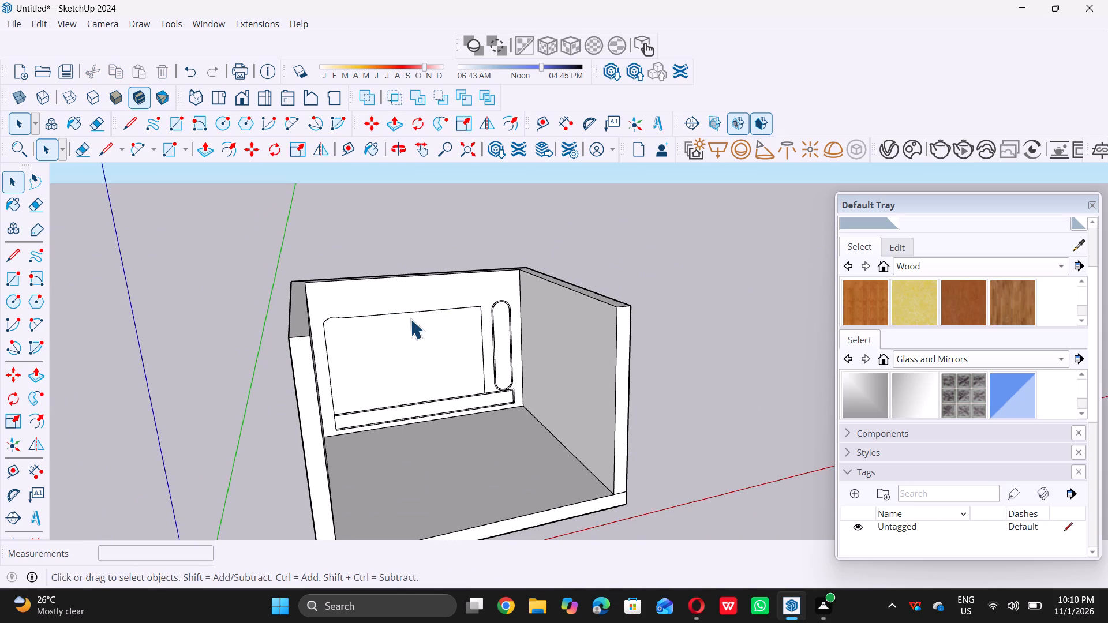
Erase the distorted arc at the wide panel's upper corner farthest from the capsule.
middle_drag(341, 327, 330, 321)
scroll(333, 320, up, 10)
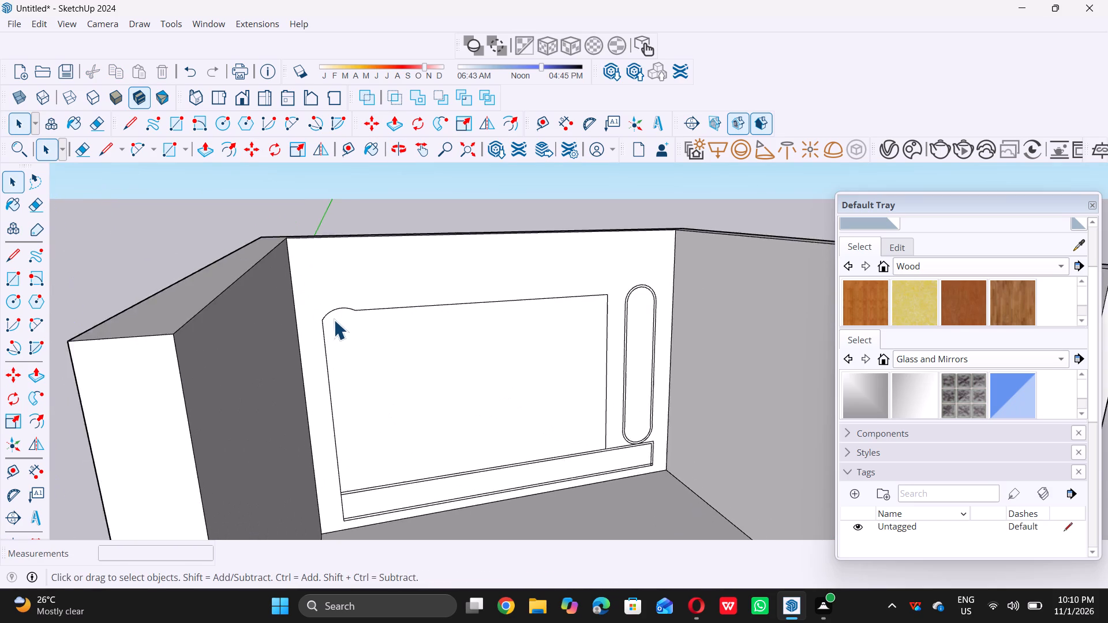
key(e)
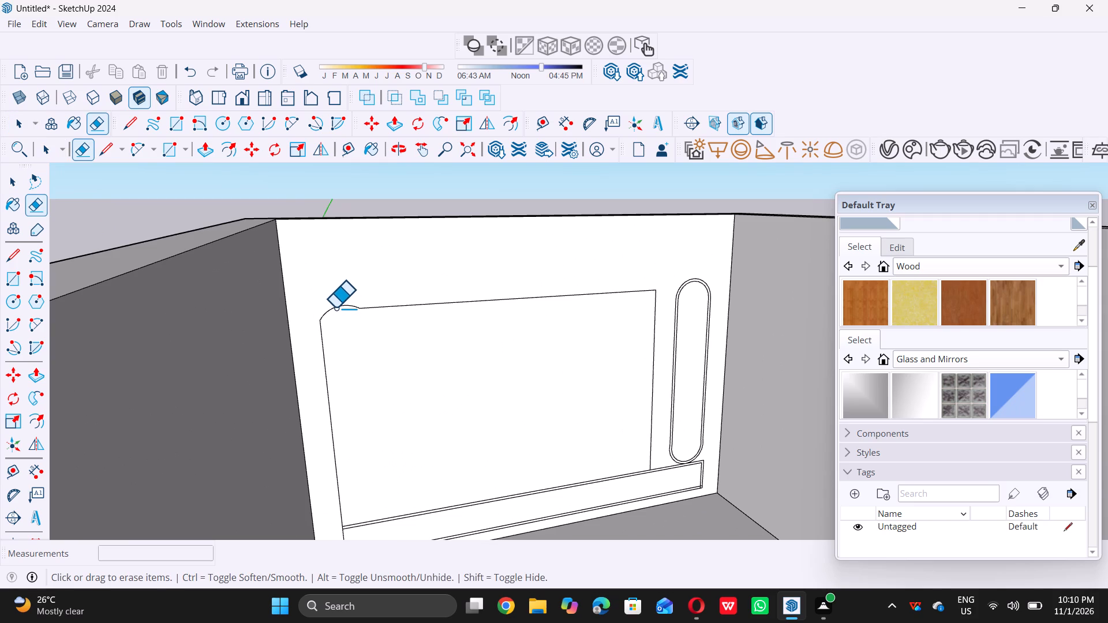
click(335, 307)
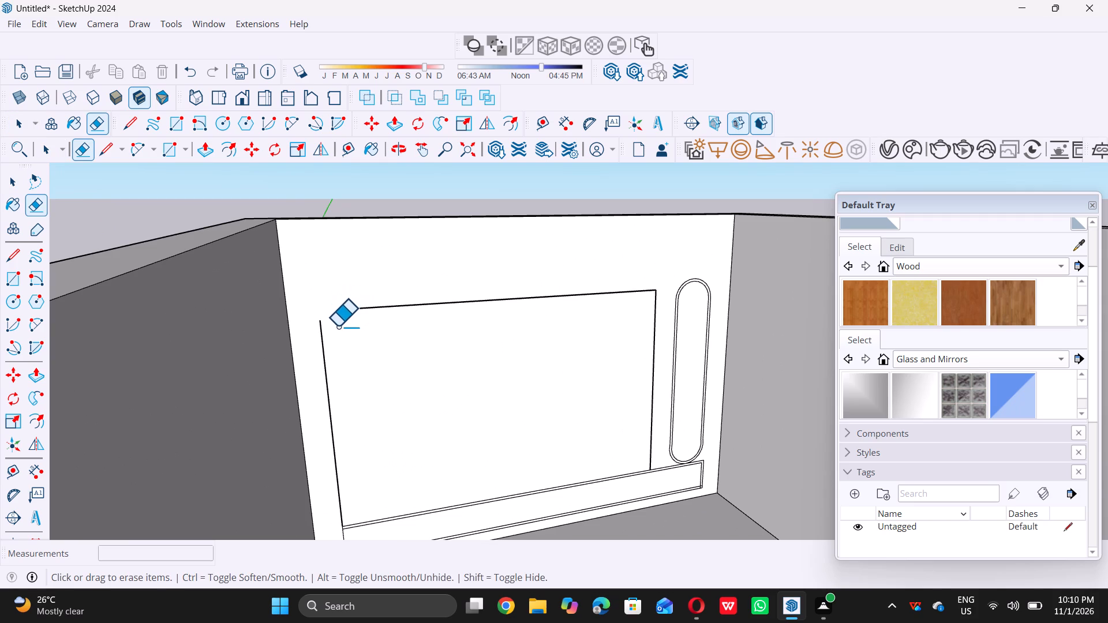
key(space)
Square off the wide panel's open upper corner with a 1' line extending the top edge and a 3" vertical line down to the side edge.
text(l)
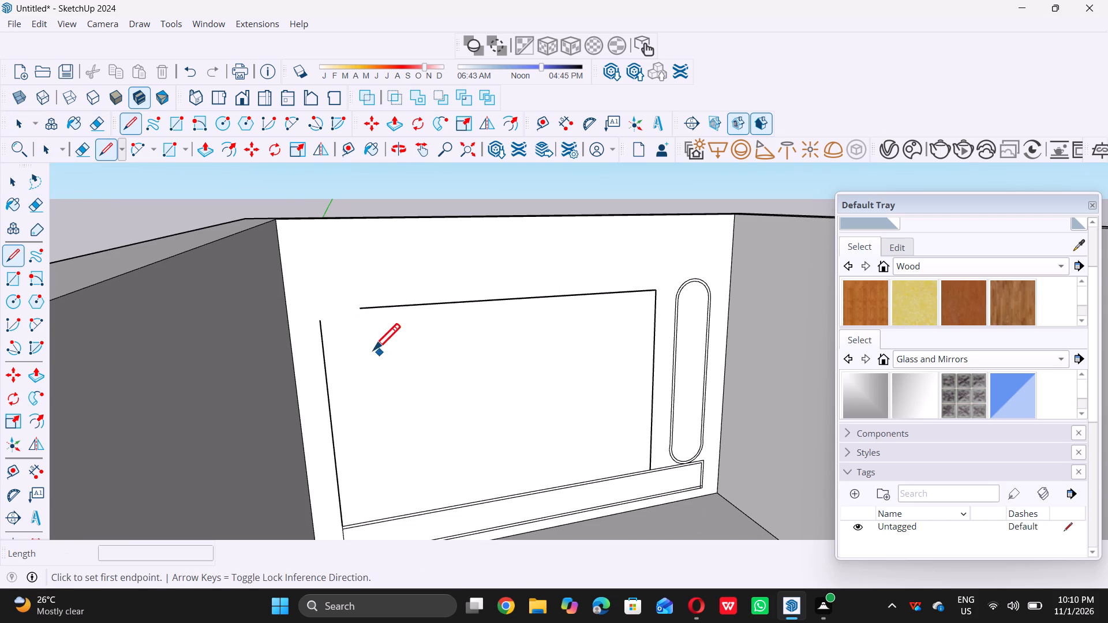
click(320, 321)
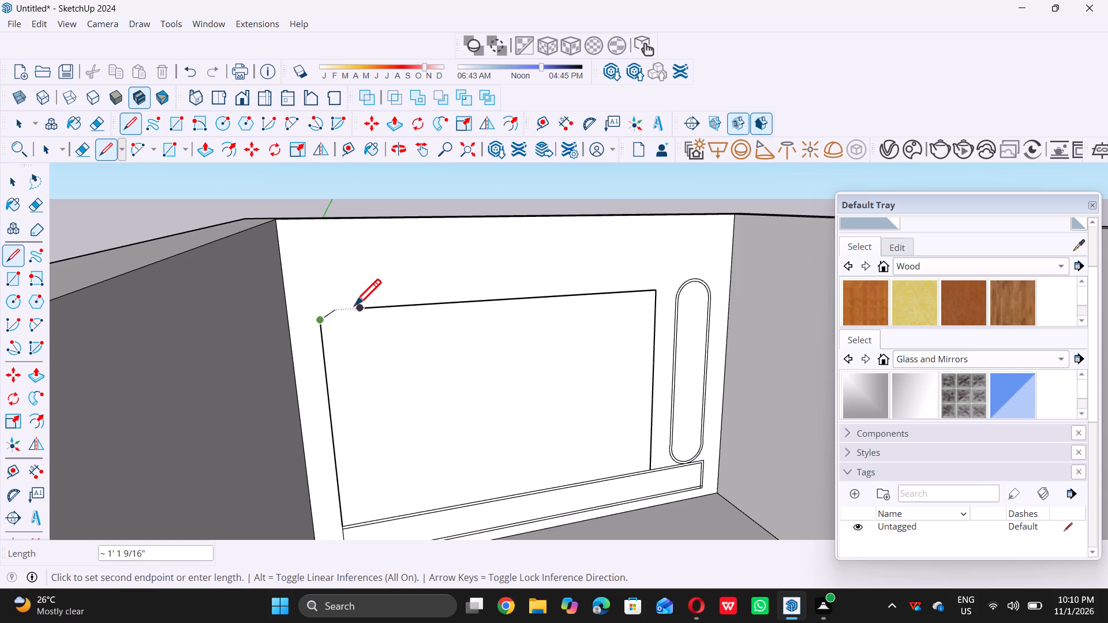
key(space)
key(l)
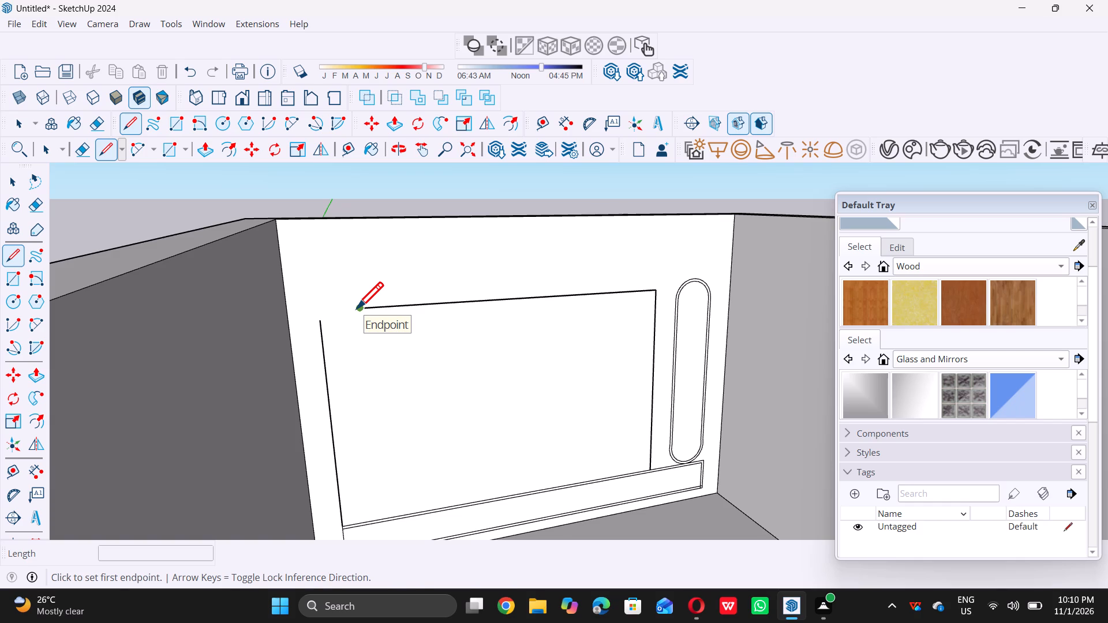
double_click(357, 308)
scroll(315, 313, up, 3)
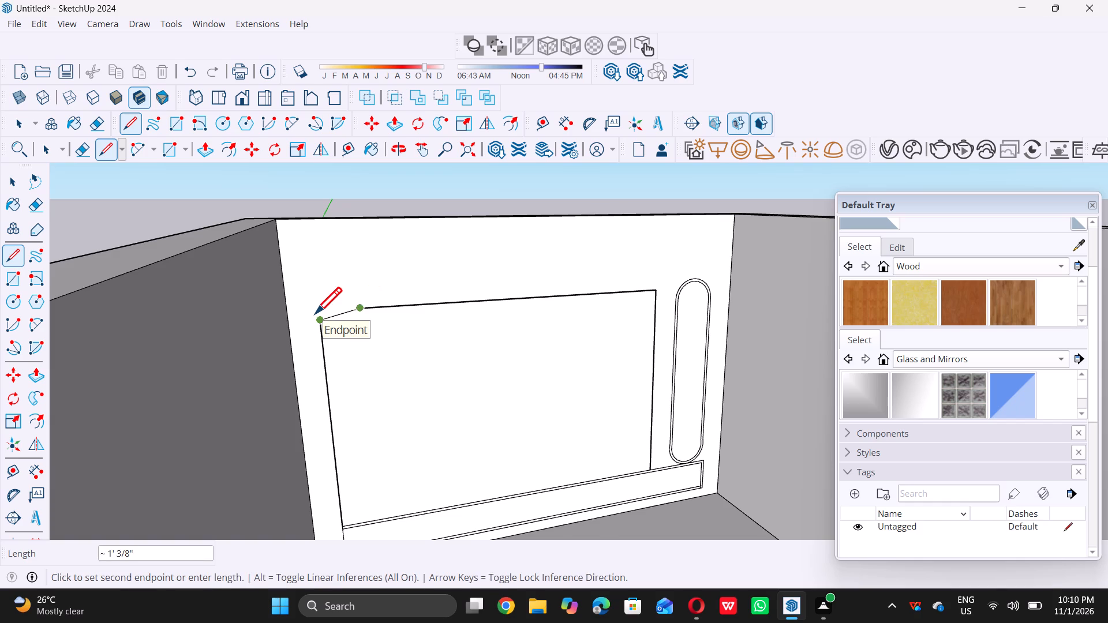
scroll(315, 313, up, 2)
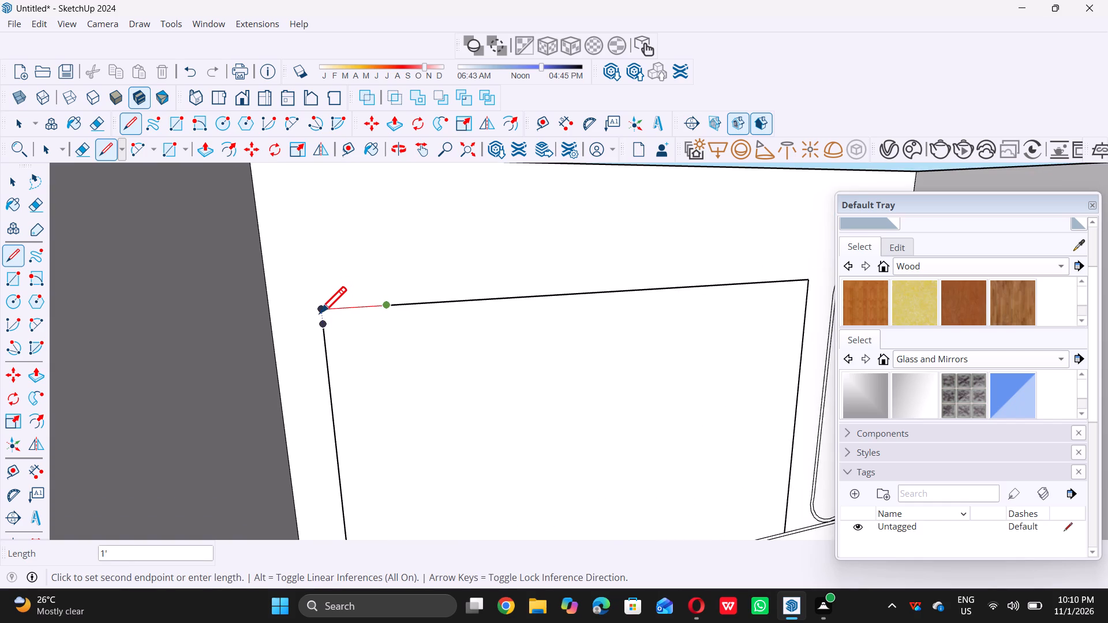
click(320, 312)
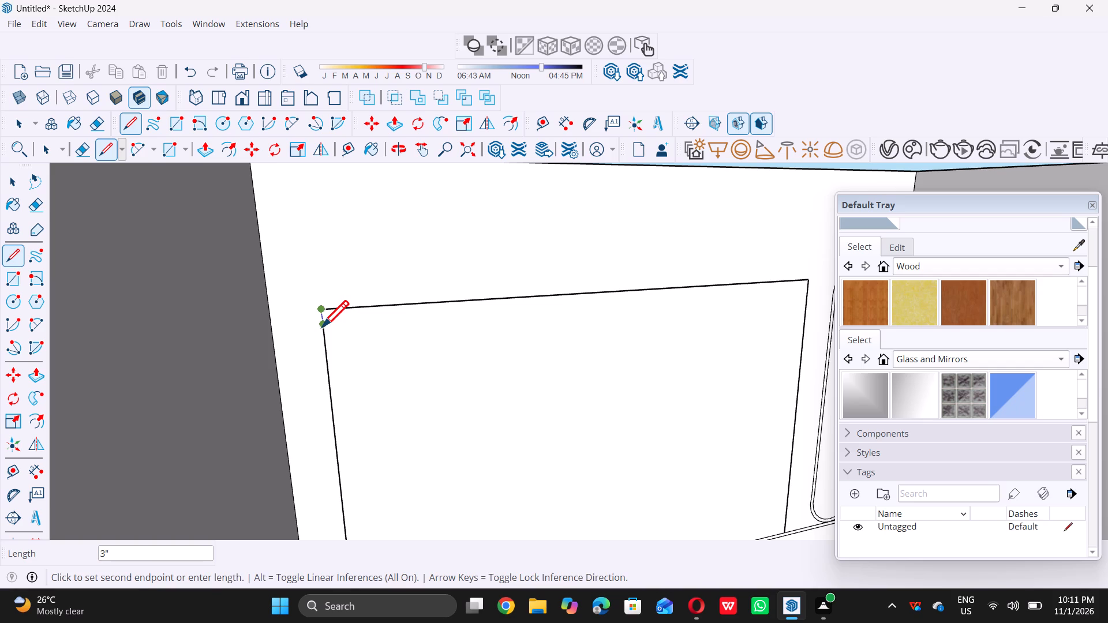
click(322, 326)
key(space)
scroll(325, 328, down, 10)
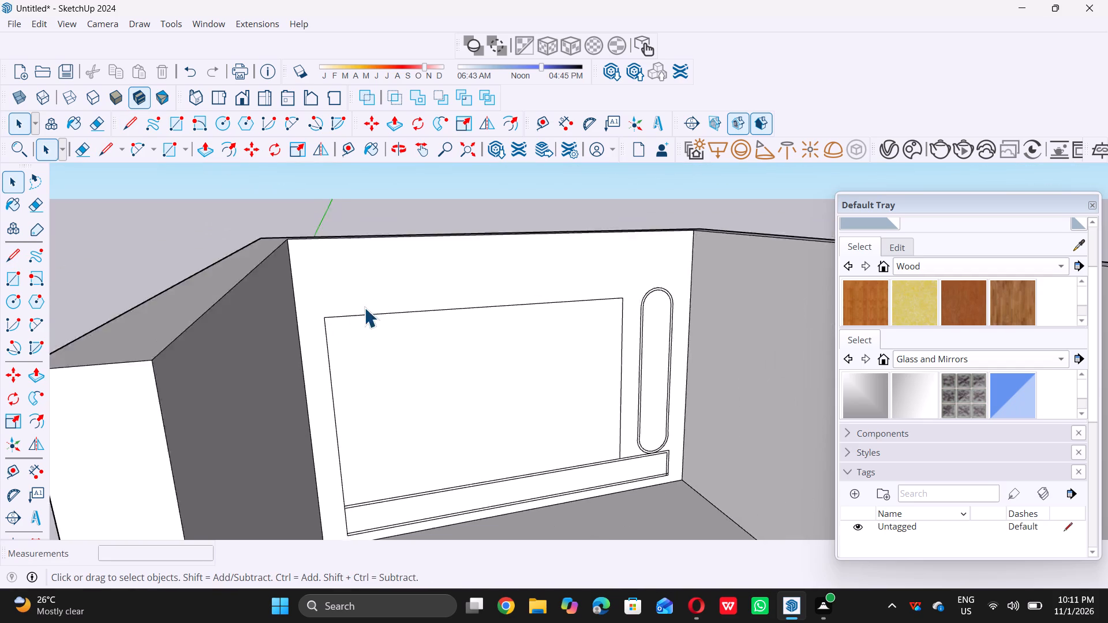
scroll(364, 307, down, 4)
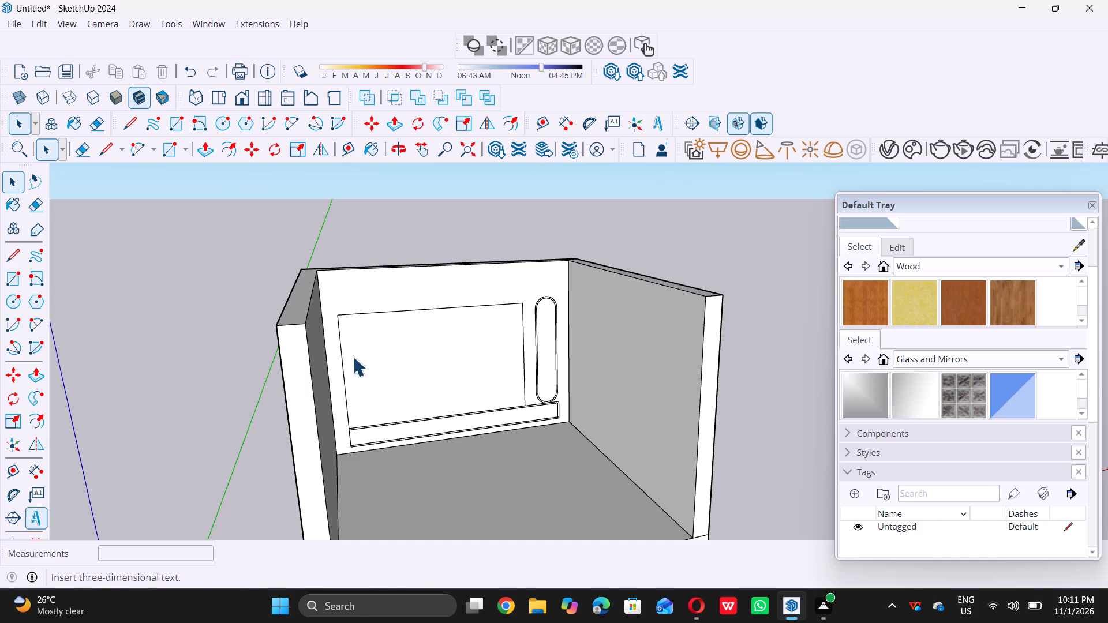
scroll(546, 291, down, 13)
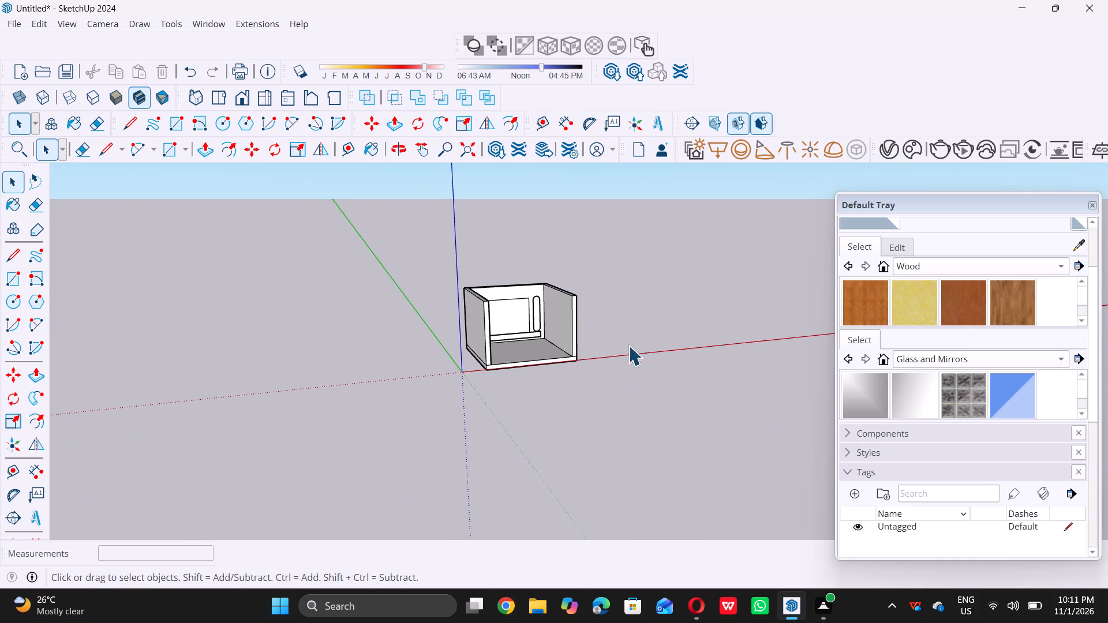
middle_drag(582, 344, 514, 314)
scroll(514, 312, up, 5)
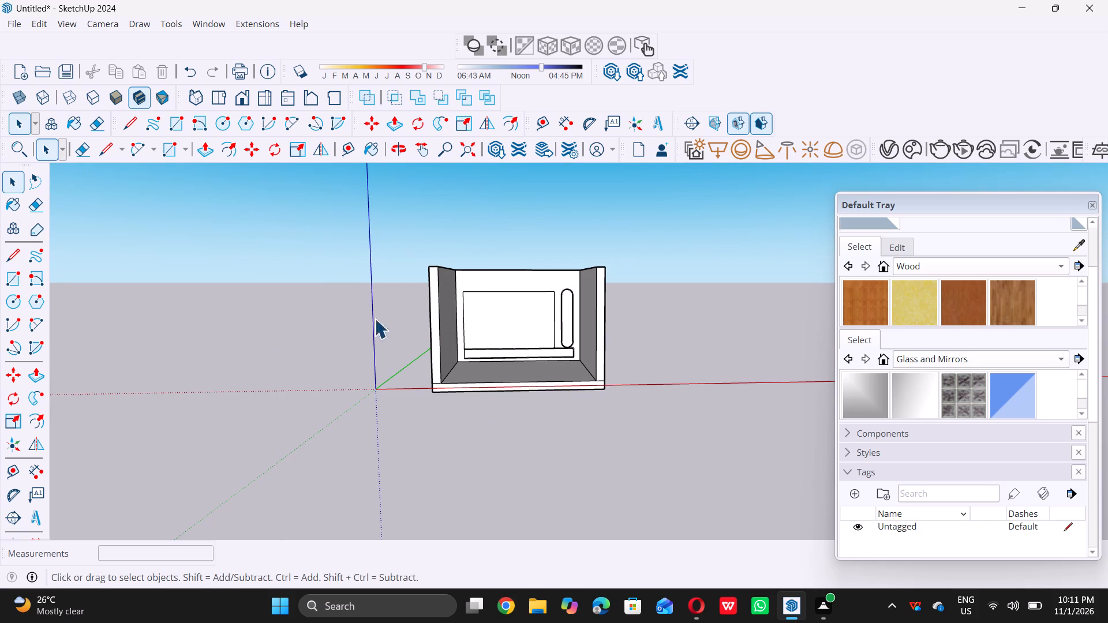
Place a horizontal guide about 11 3/8" below the wide panel's top edge on the back wall.
scroll(539, 261, up, 6)
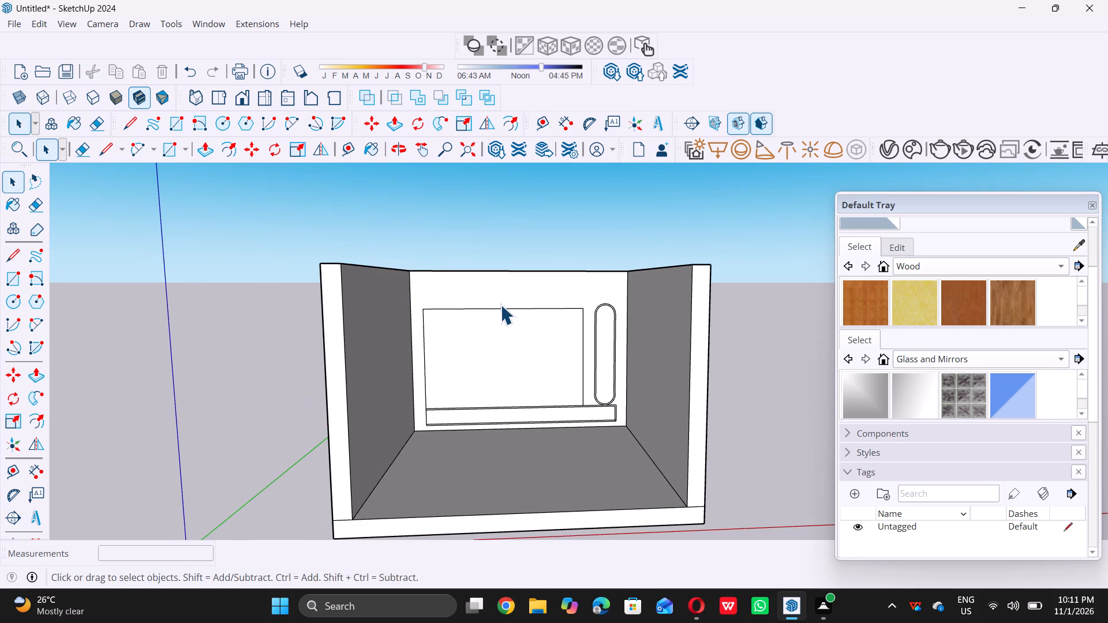
middle_drag(486, 309, 481, 307)
scroll(484, 301, up, 5)
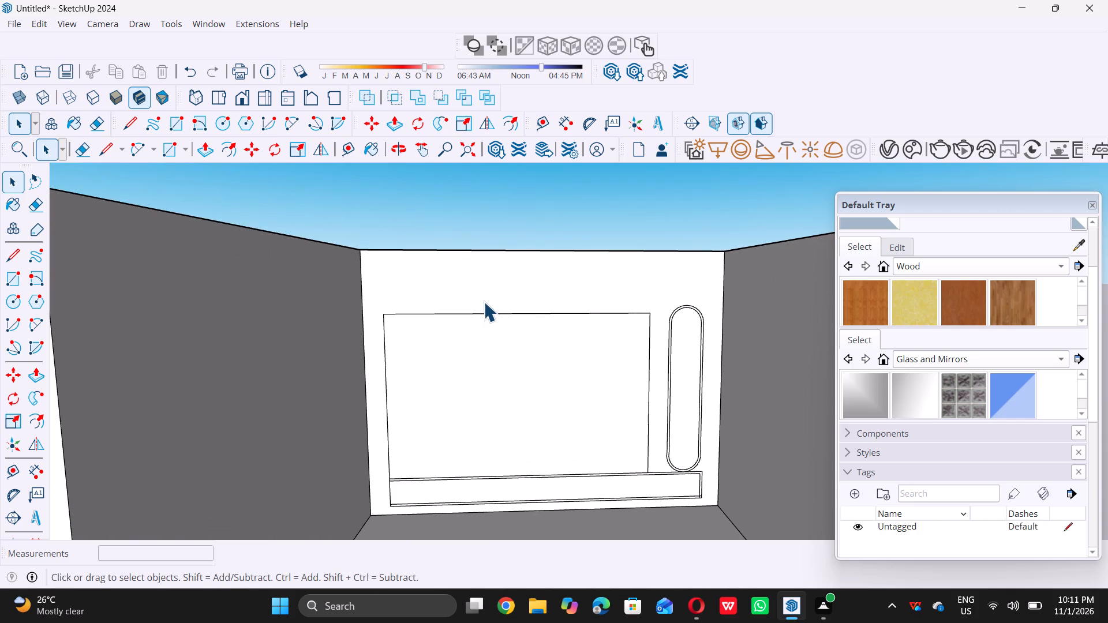
key(t)
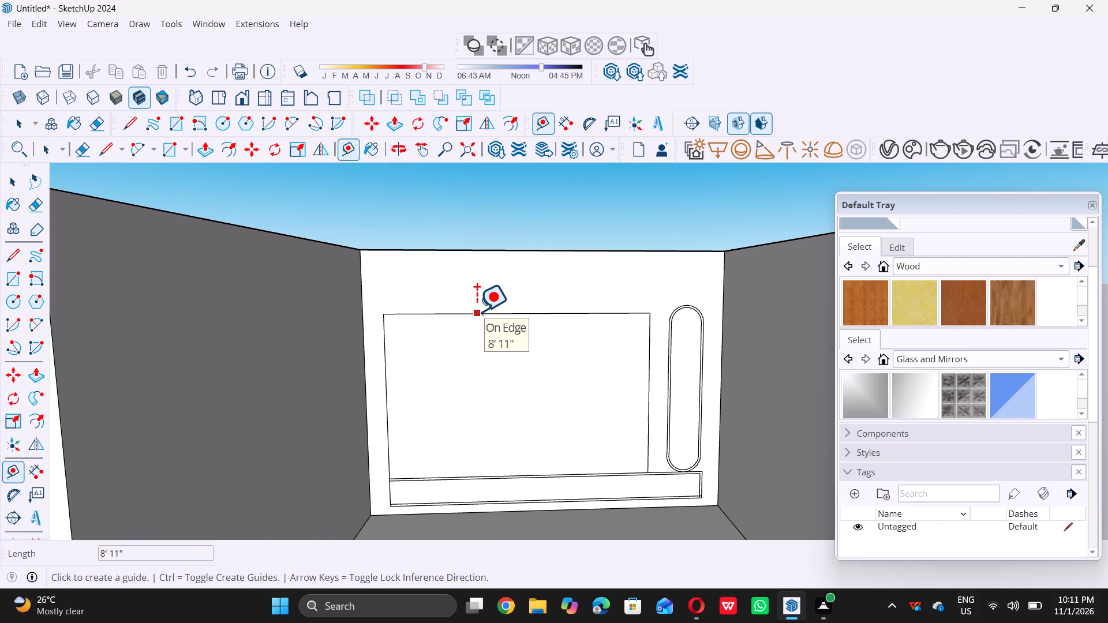
click(475, 316)
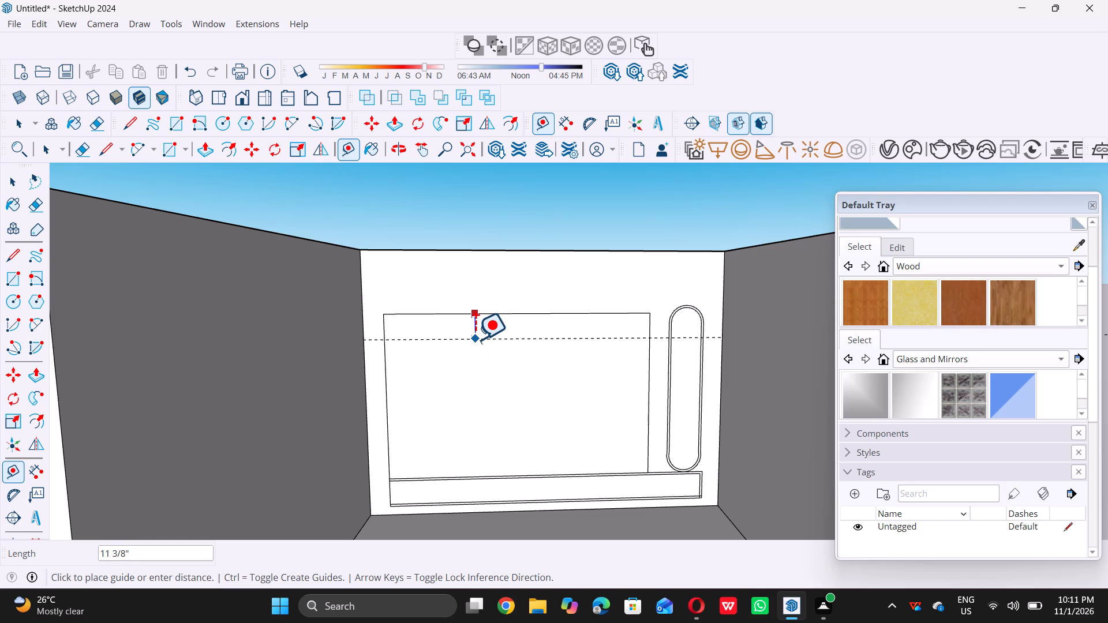
double_click(476, 339)
key(space)
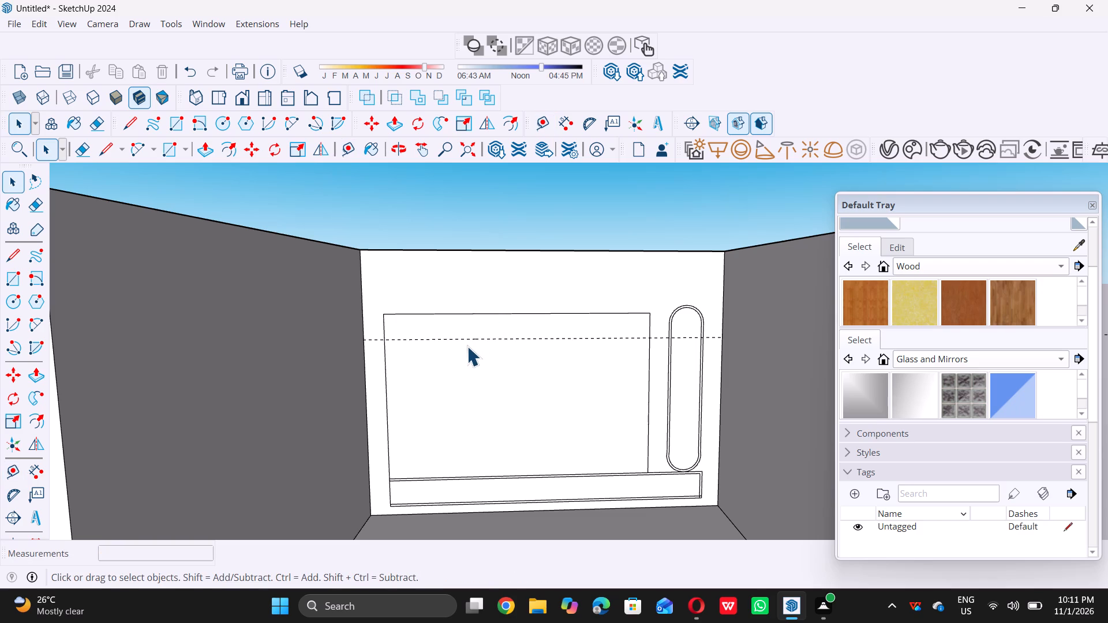
Draw a corner-rounding arc from the guide's intersection with the wide panel's side edge farthest from the capsule to its top edge.
key(a)
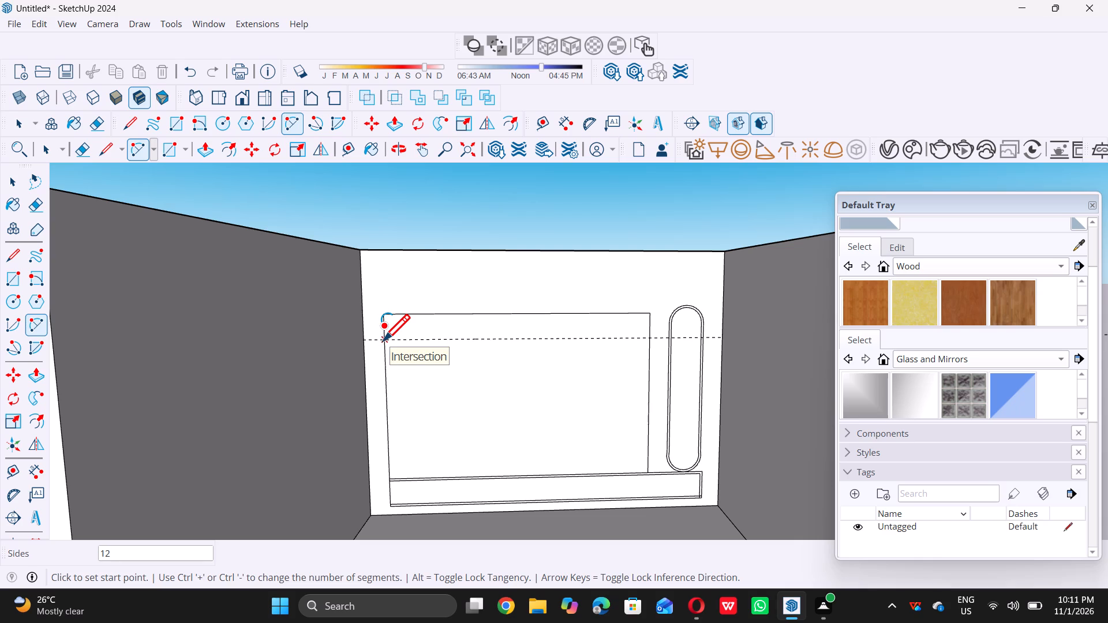
click(385, 339)
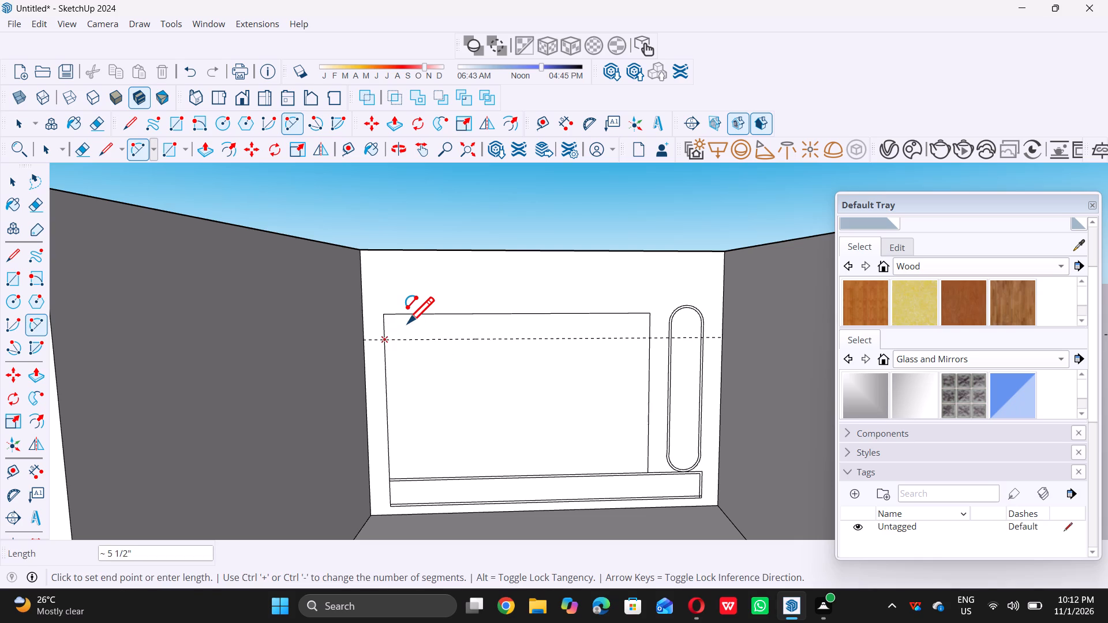
click(415, 313)
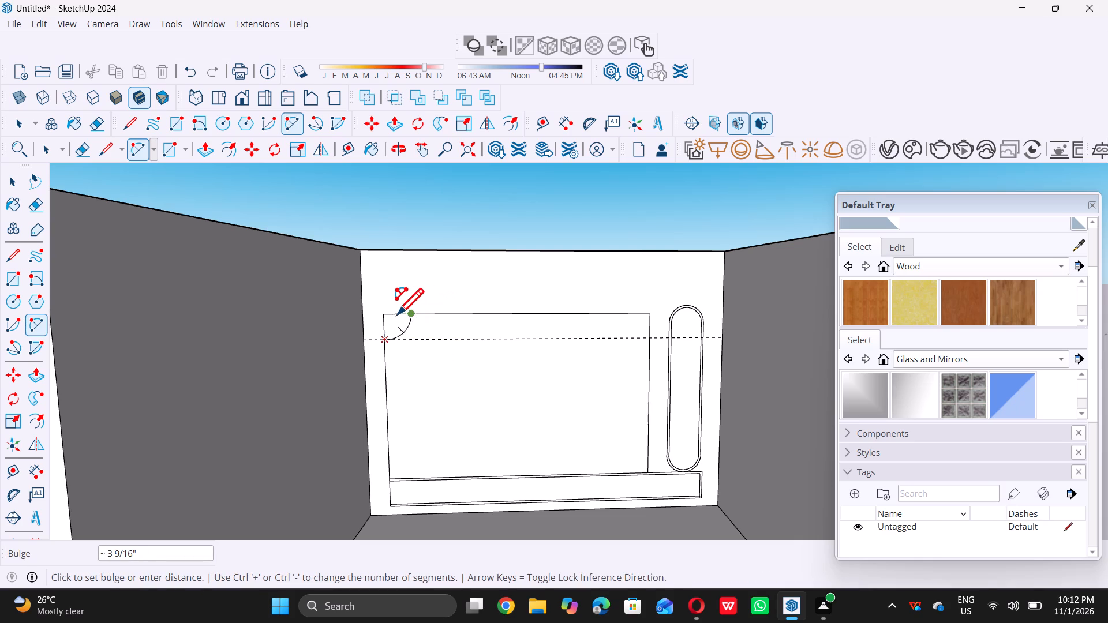
double_click(394, 317)
middle_click(394, 317)
click(394, 317)
key(space)
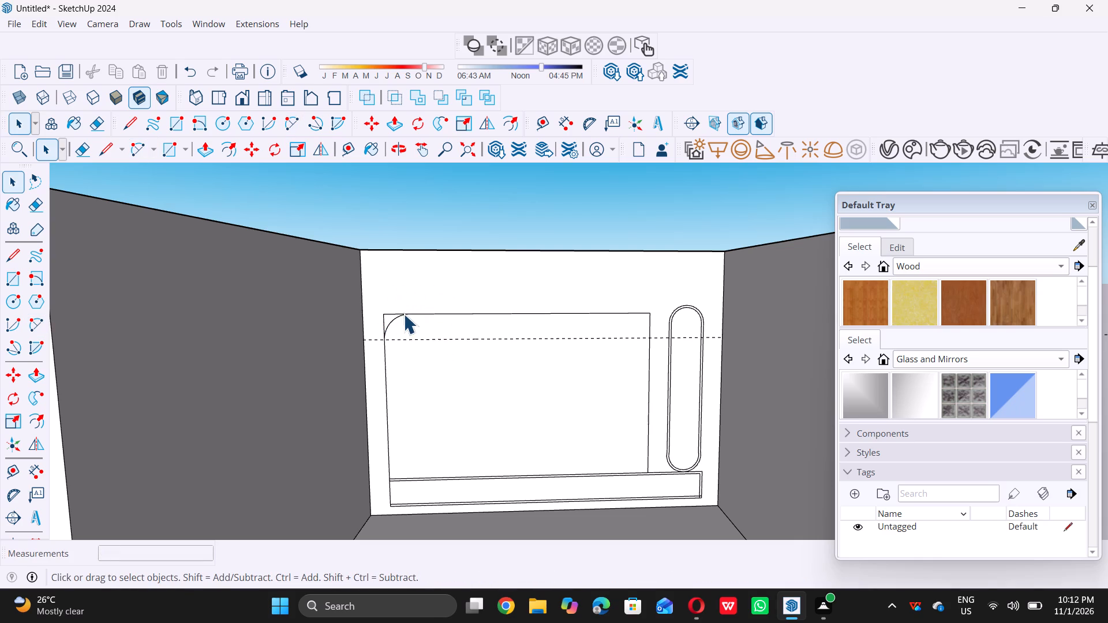
Erase the leftover square corner edges outside the wide panel's new arc and the dashed guide.
scroll(405, 311, up, 3)
key(e)
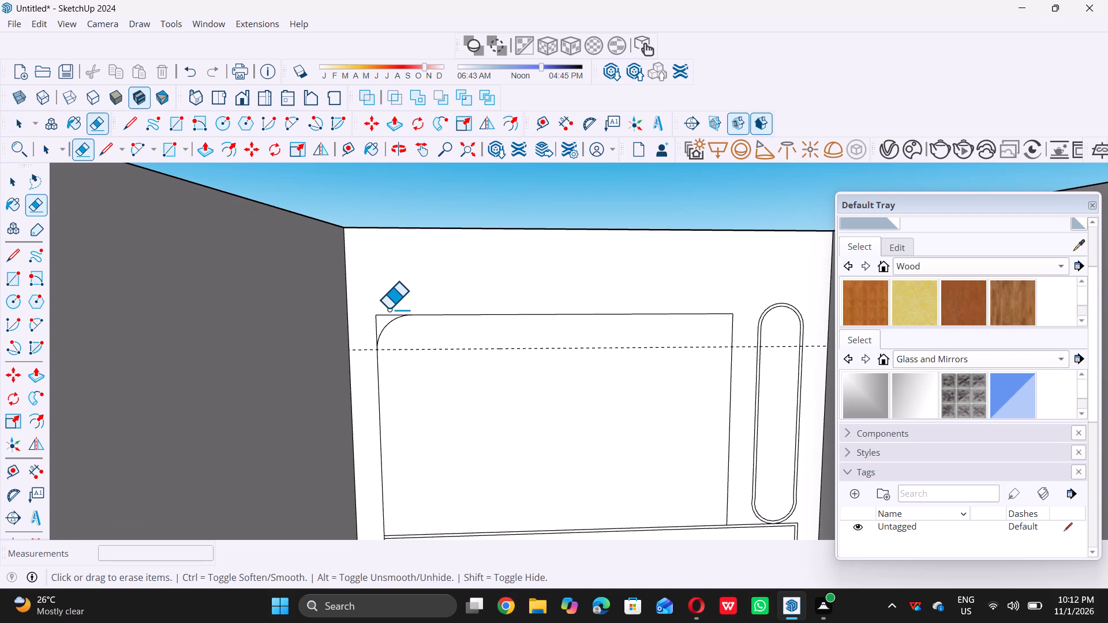
click(382, 314)
triple_click(376, 318)
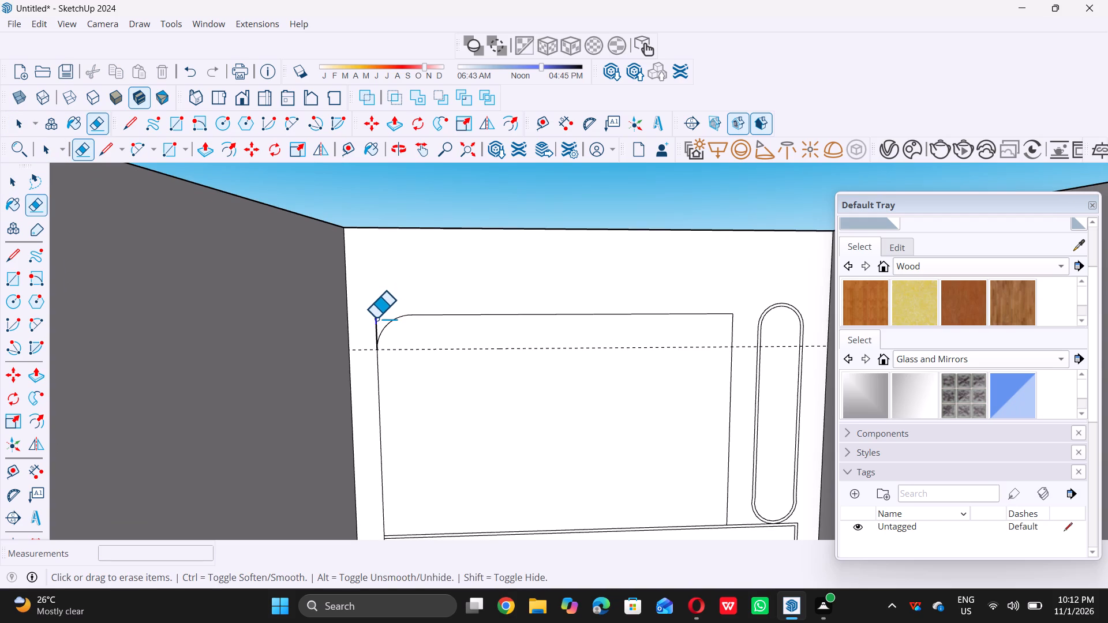
double_click(373, 328)
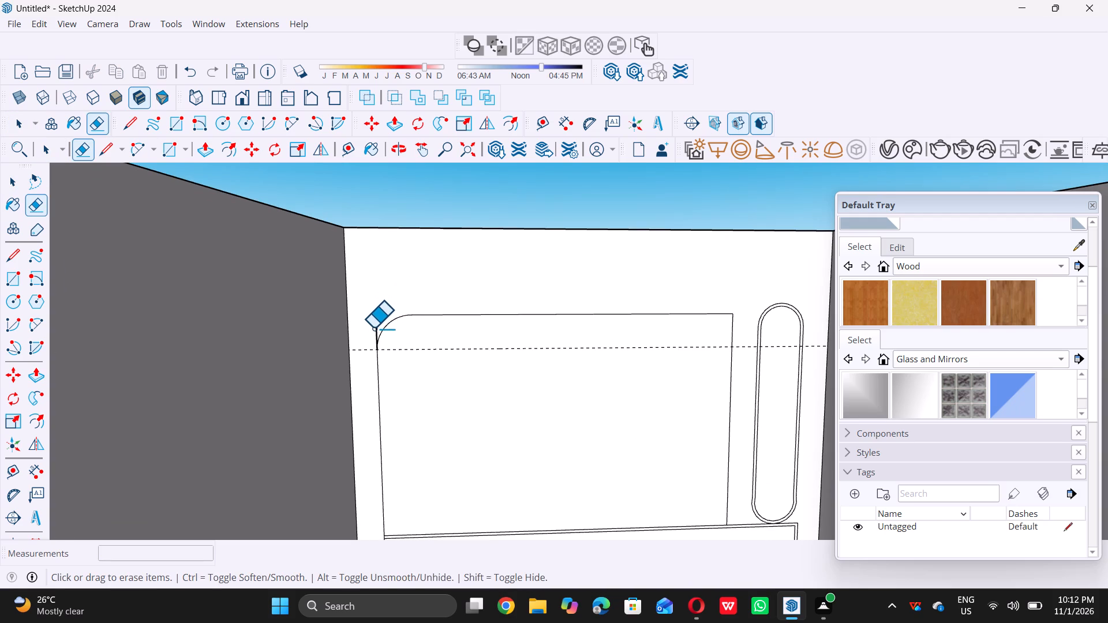
double_click(376, 326)
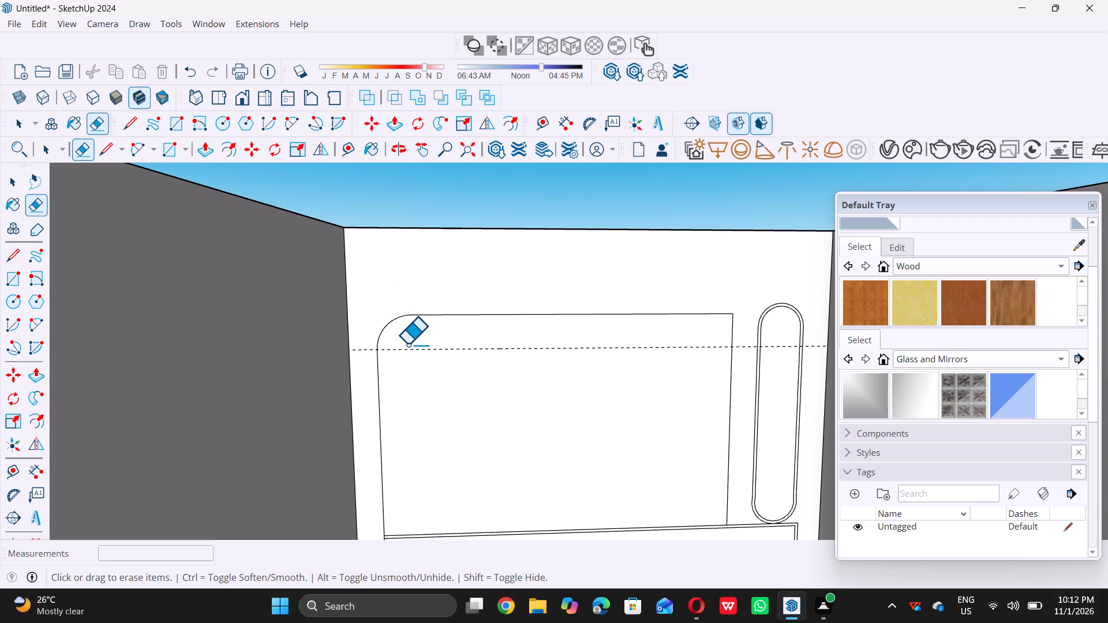
double_click(410, 348)
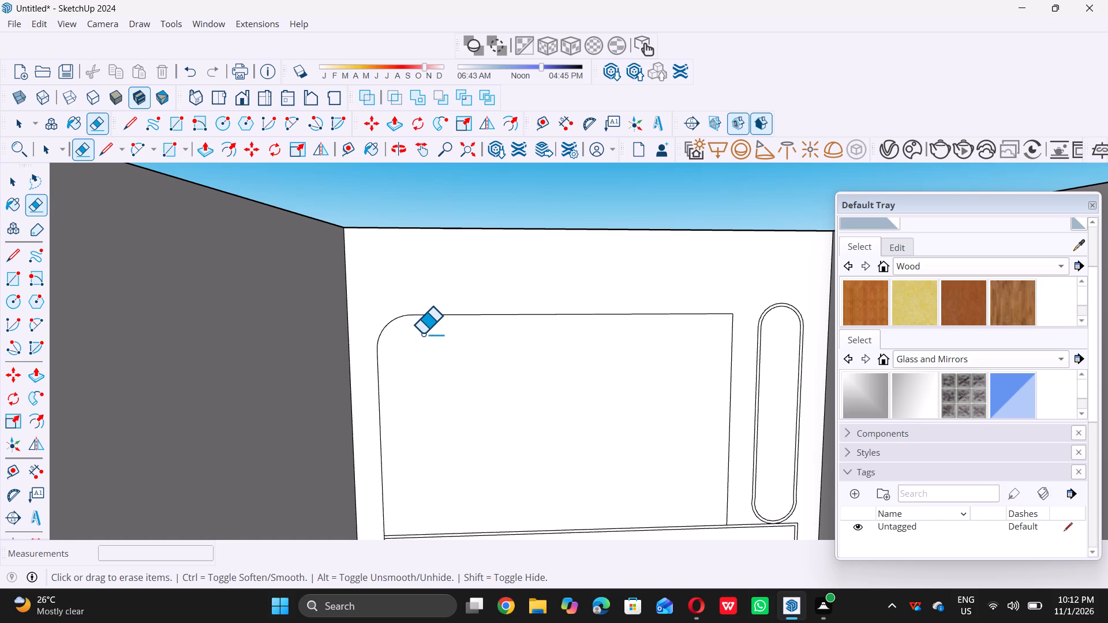
scroll(422, 333, down, 7)
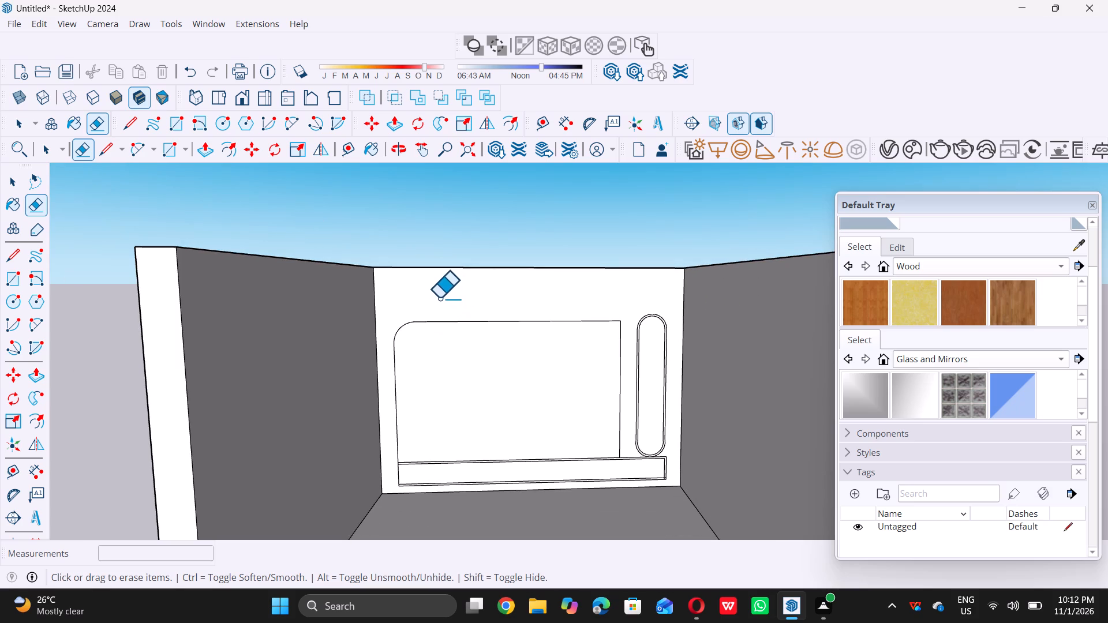
key(space)
scroll(439, 299, down, 3)
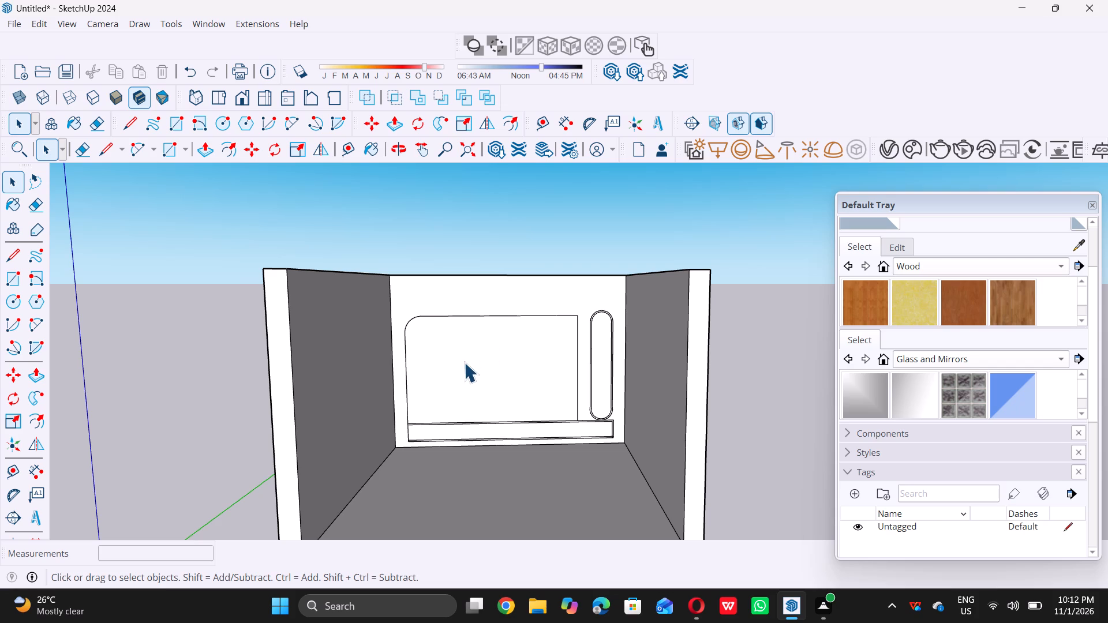
Push/Pull the TV unit's main front face 2' out from the back wall.
scroll(609, 357, down, 1)
middle_drag(617, 347, 613, 347)
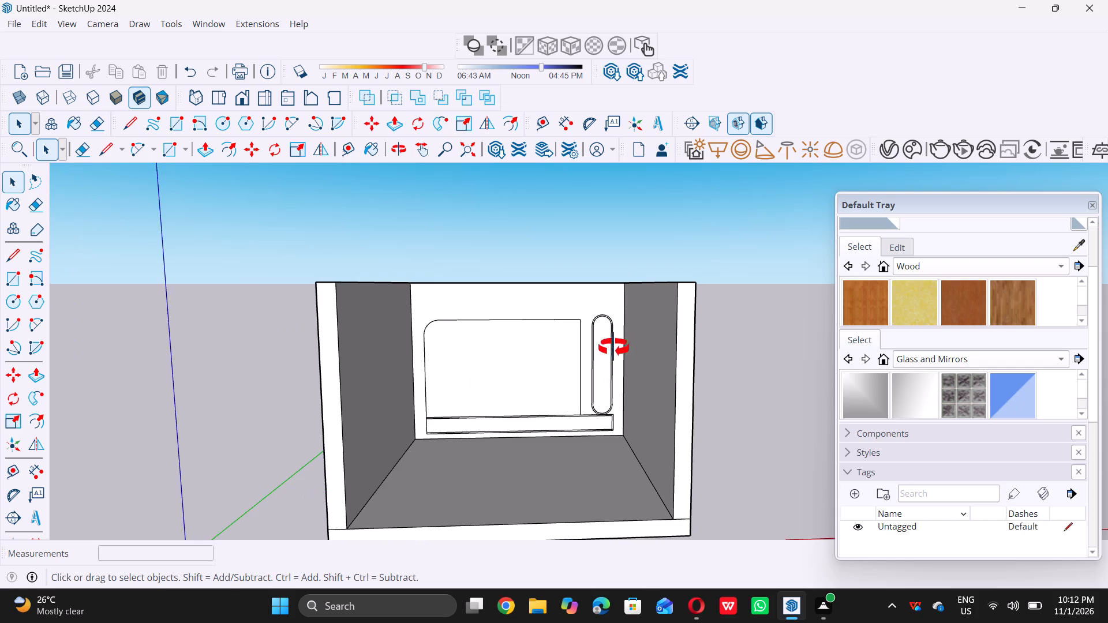
middle_drag(613, 347, 638, 337)
middle_click(638, 337)
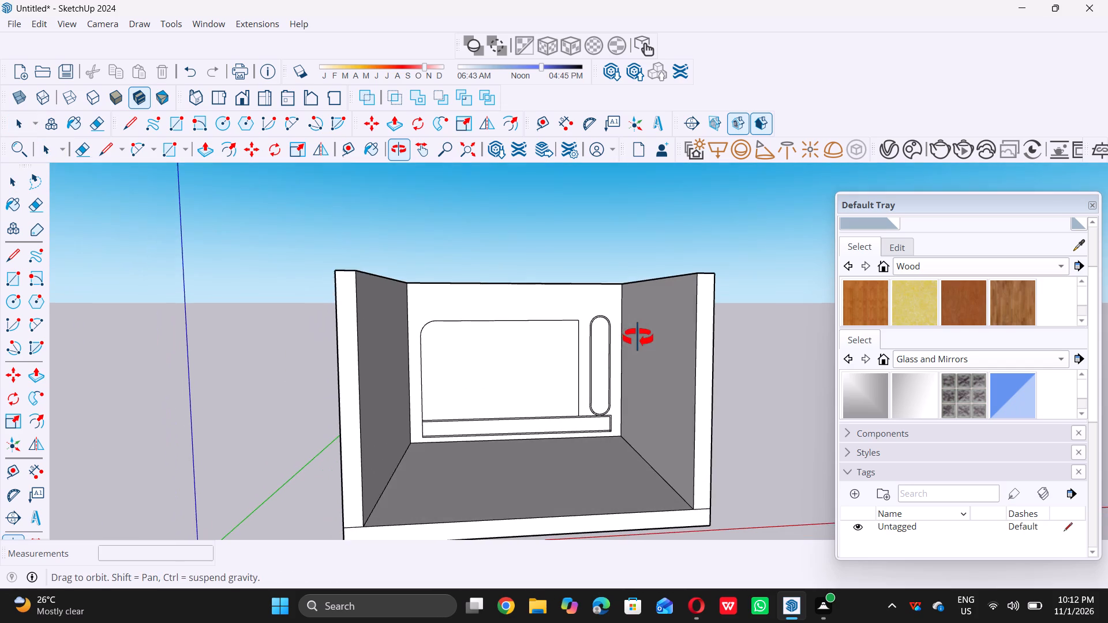
scroll(613, 340, down, 3)
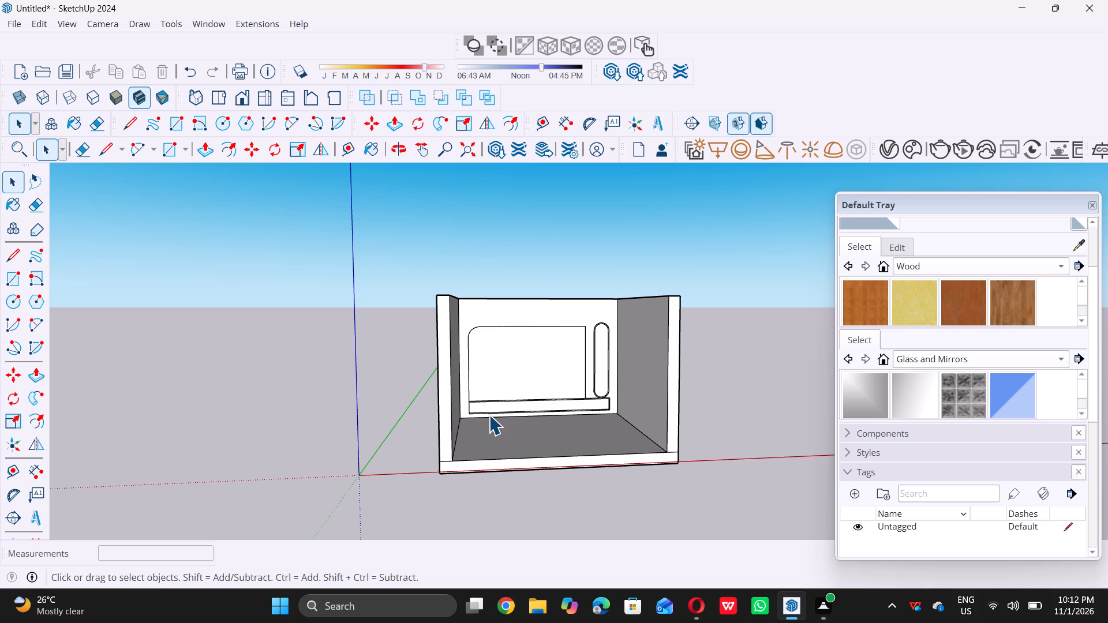
scroll(488, 414, up, 16)
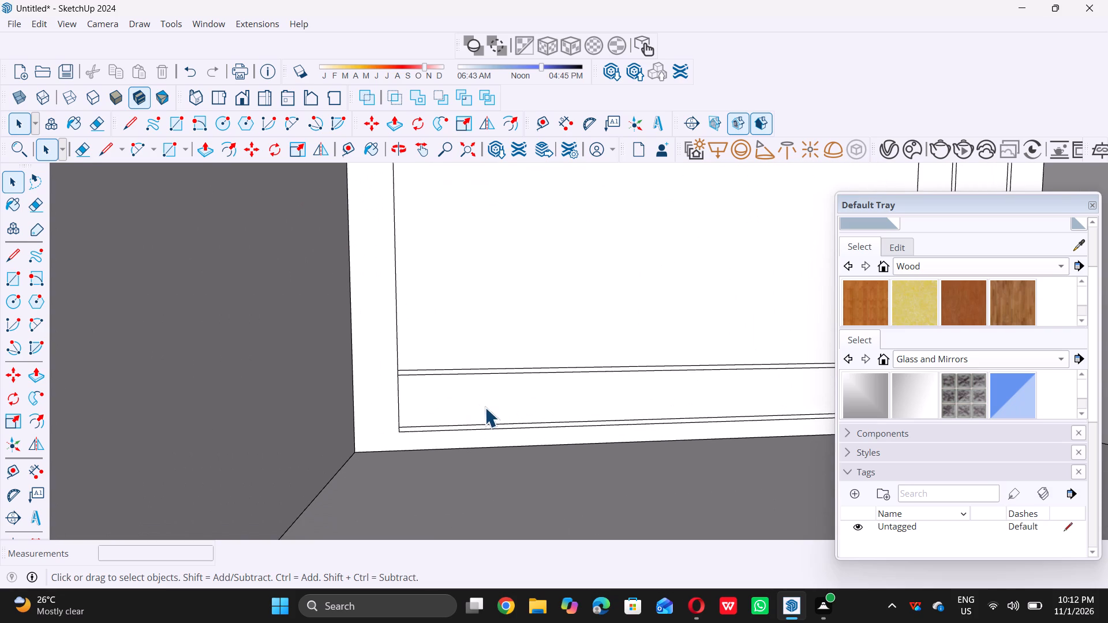
click(485, 407)
key(p)
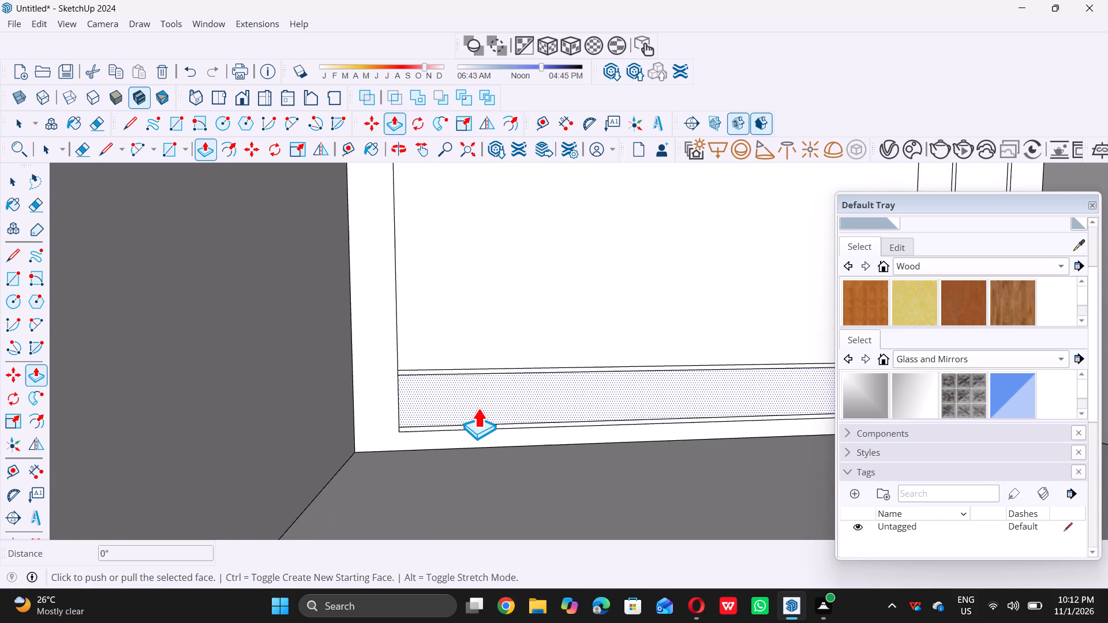
click(478, 408)
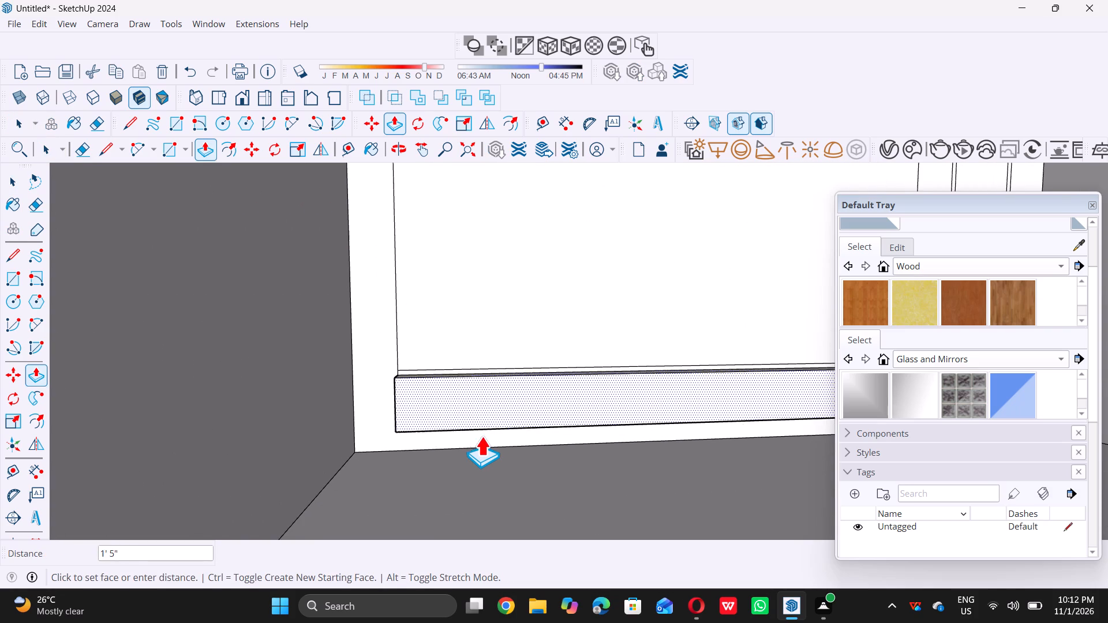
key(2)
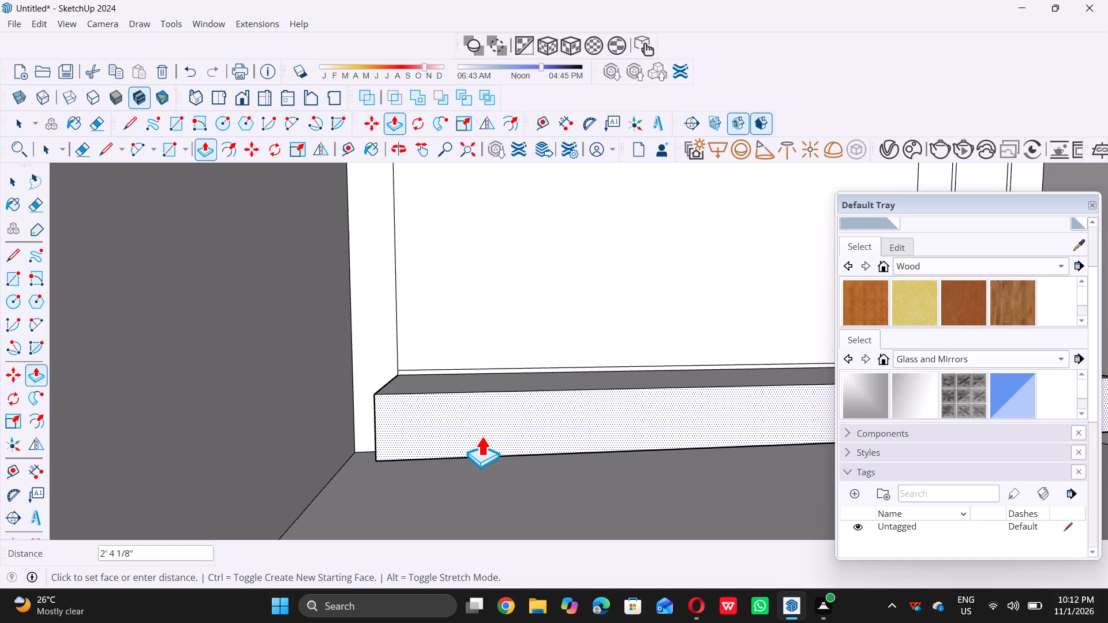
key(apostrophe)
key(Return)
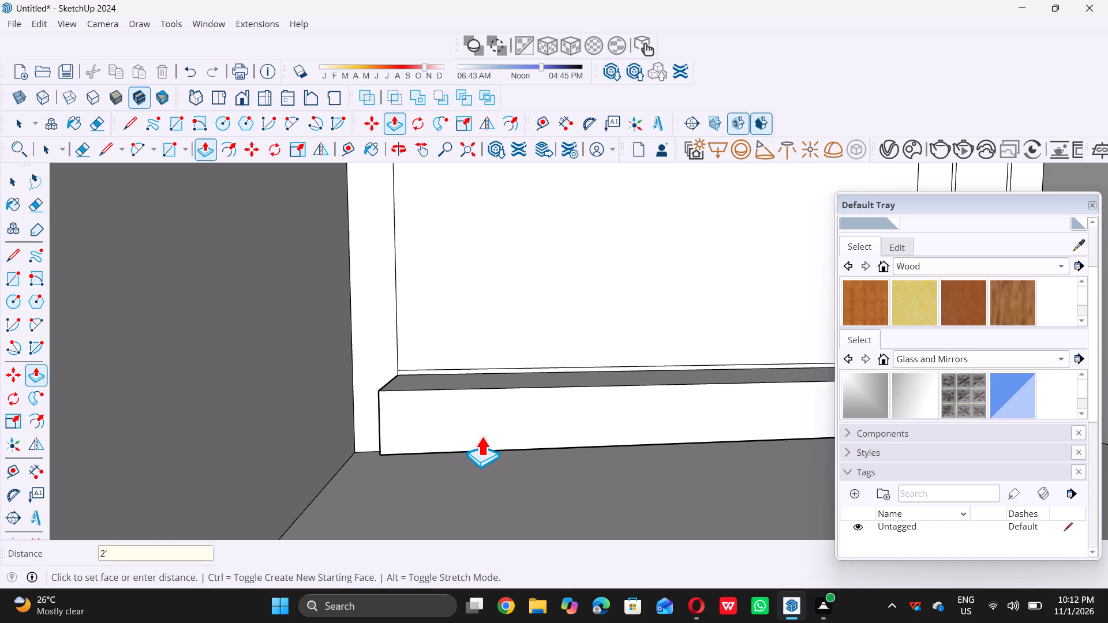
key(space)
Pull the thin border strip along the TV unit's underside out by the same 2' distance.
scroll(482, 397, down, 11)
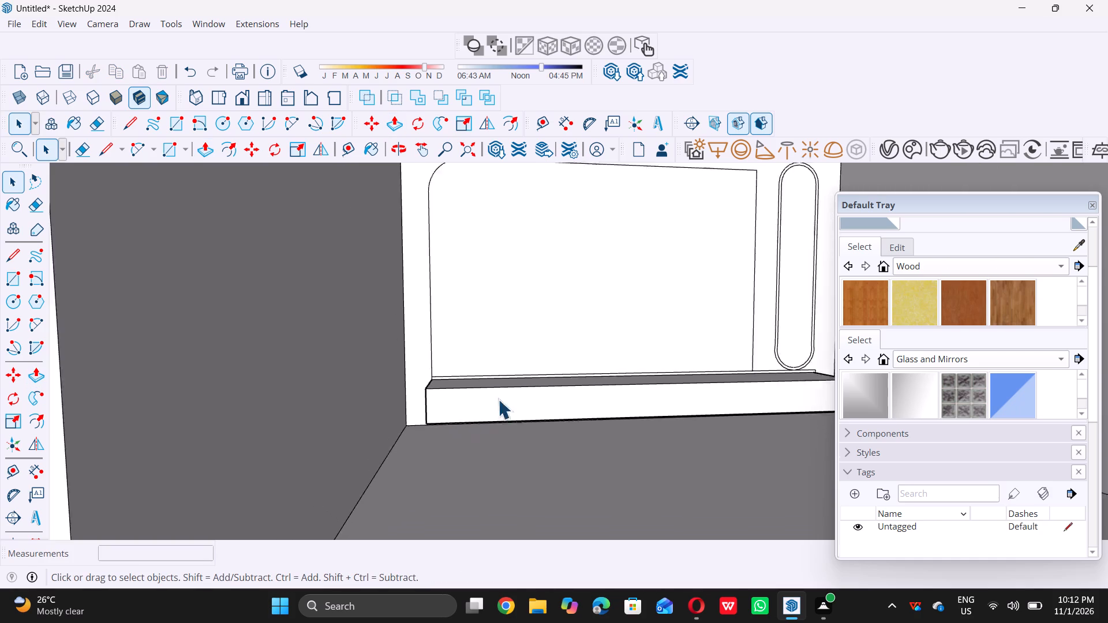
middle_drag(538, 451, 568, 403)
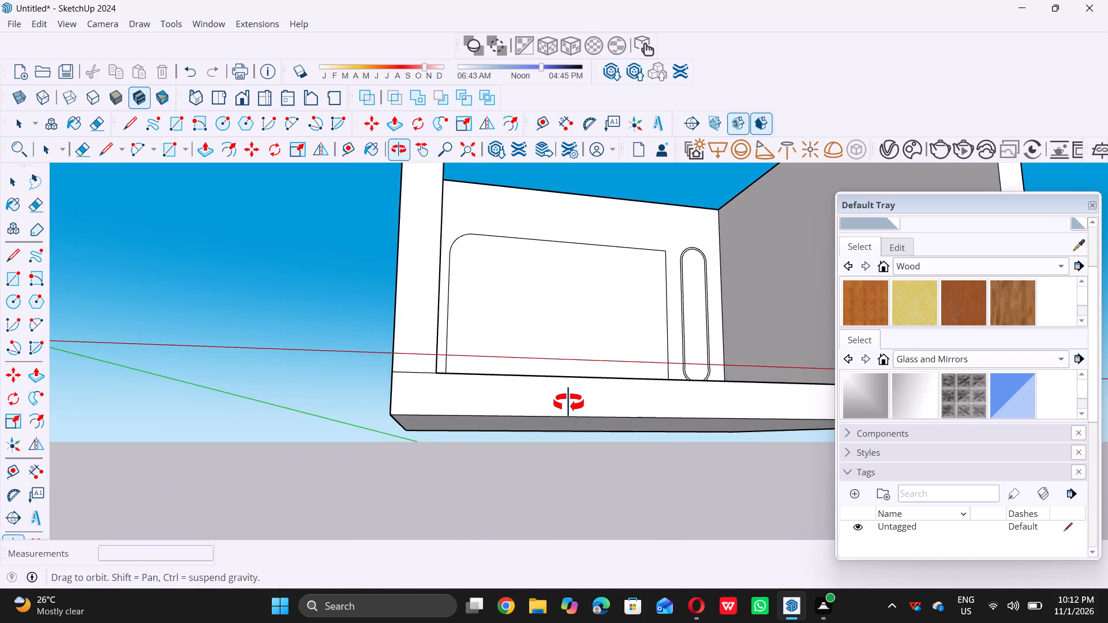
middle_drag(568, 403, 542, 415)
scroll(542, 415, up, 6)
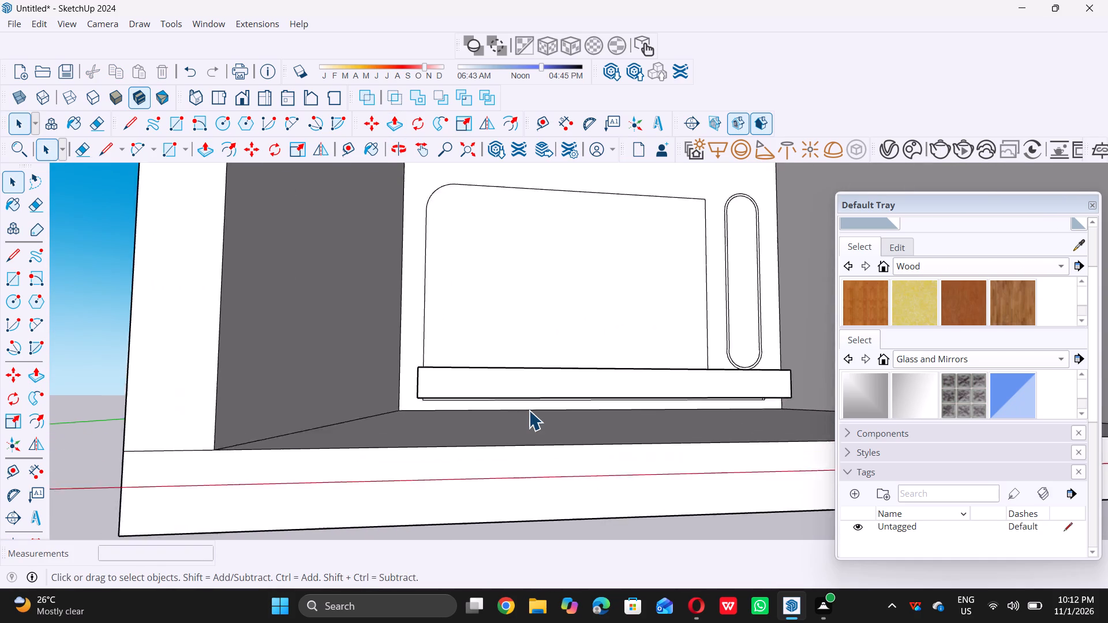
scroll(529, 410, up, 11)
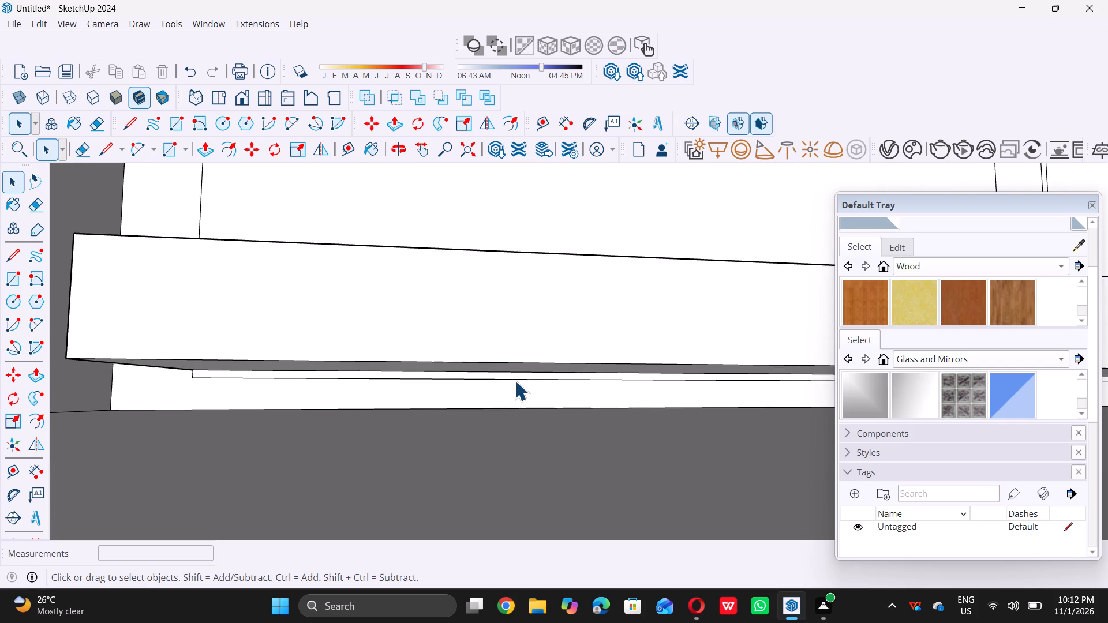
scroll(515, 381, up, 7)
double_click(519, 371)
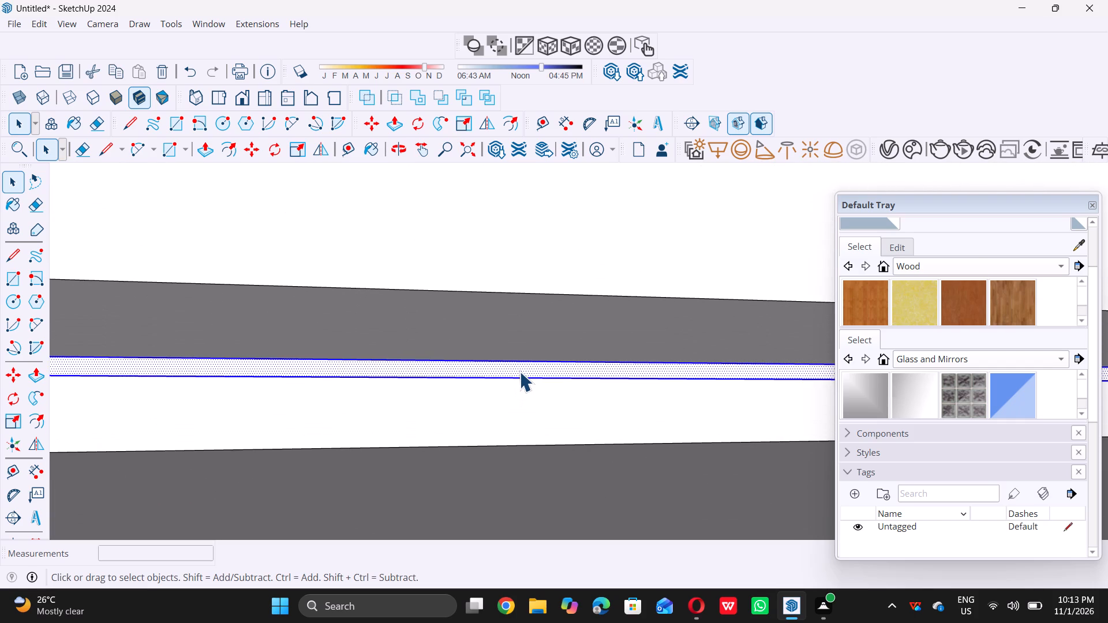
key(p)
double_click(527, 369)
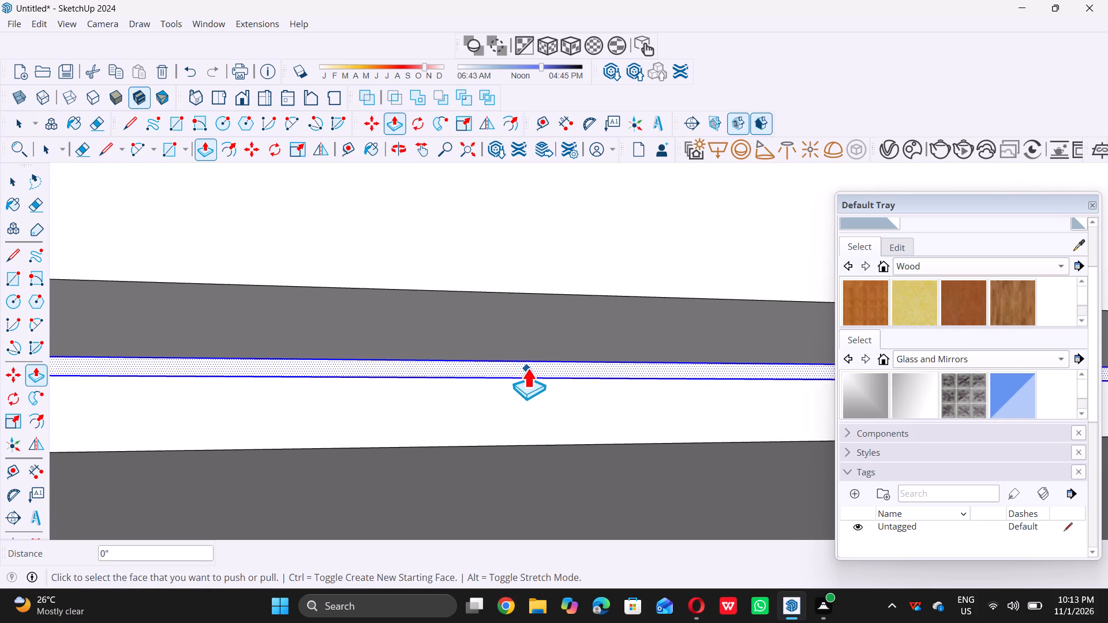
key(space)
Push/Pull the thin border strip along the TV unit's top edge out from the back wall, flush with the unit's front face.
scroll(522, 374, down, 12)
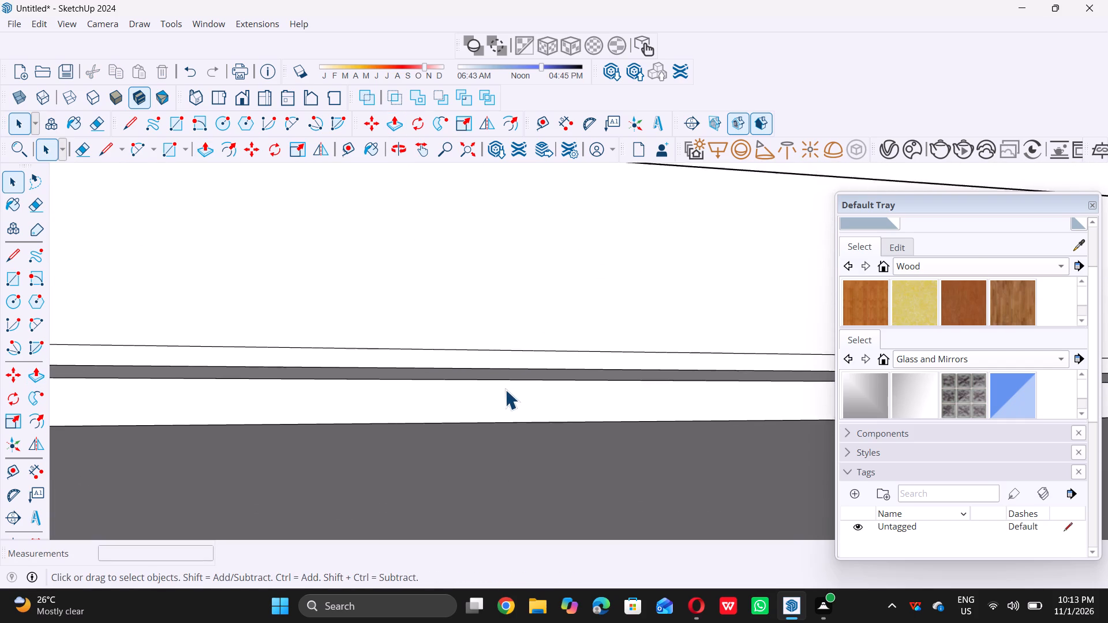
scroll(505, 389, down, 10)
middle_drag(519, 290, 512, 322)
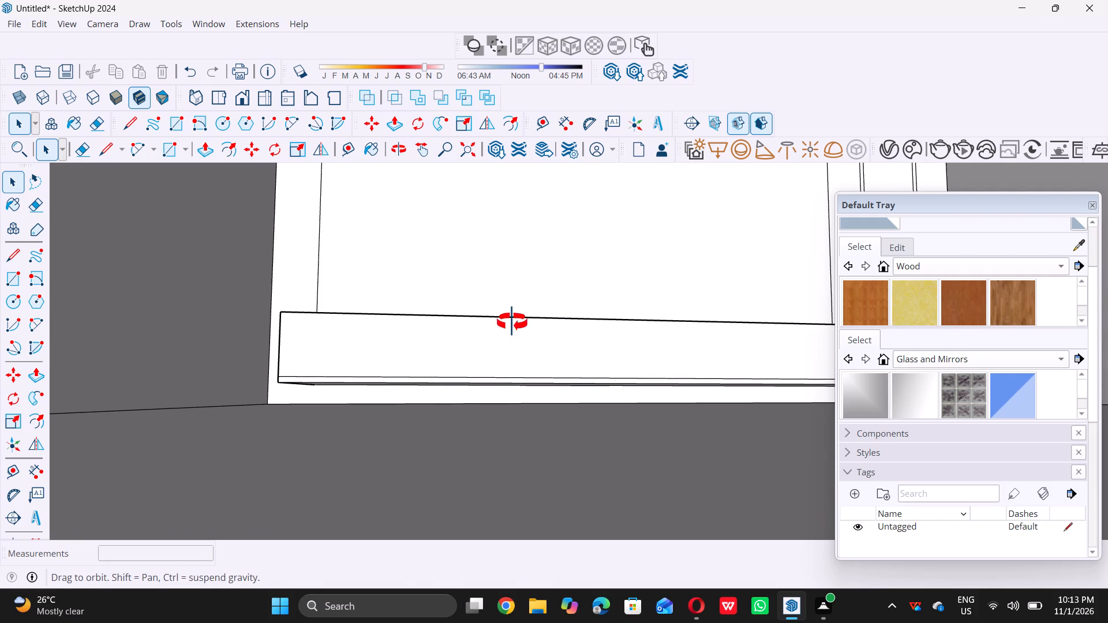
middle_drag(512, 322, 471, 378)
scroll(483, 333, up, 5)
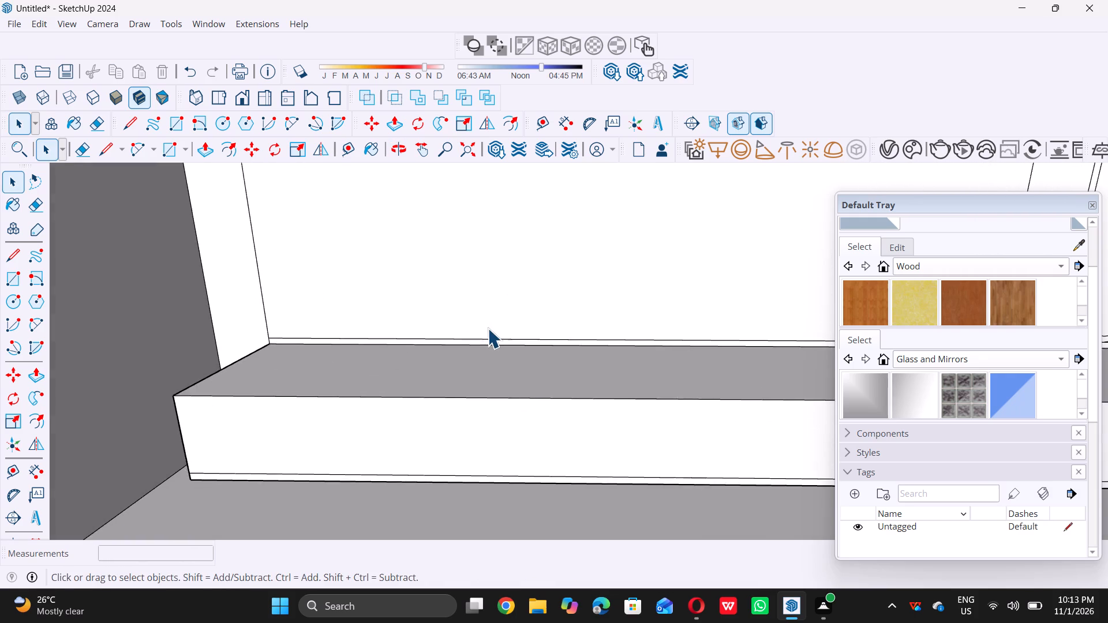
scroll(488, 328, up, 19)
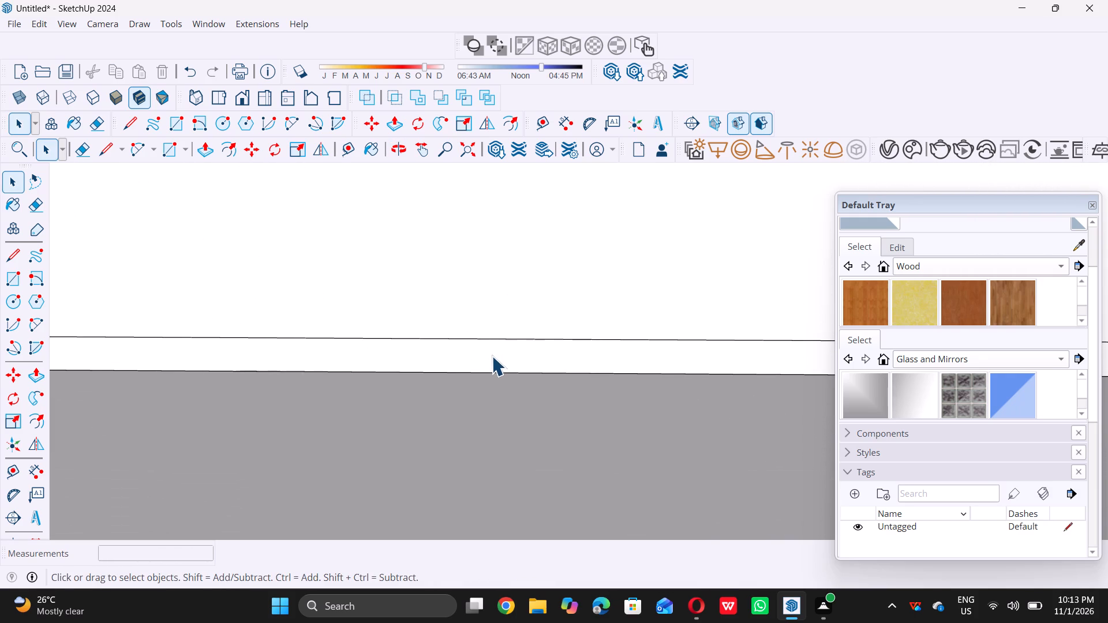
click(492, 356)
key(p)
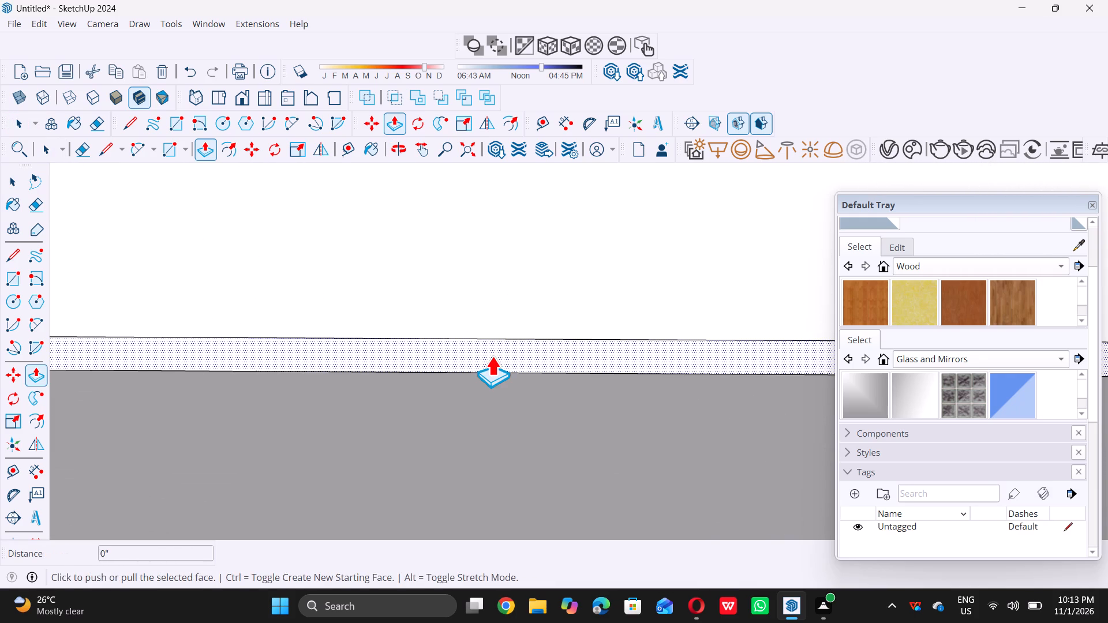
click(492, 356)
scroll(476, 374, down, 15)
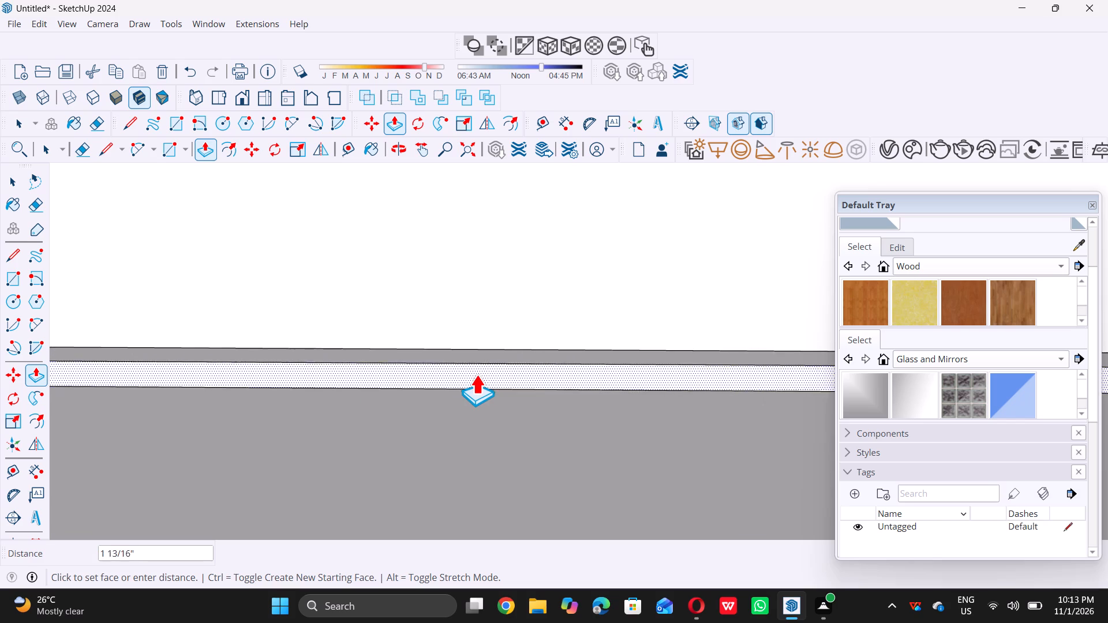
scroll(476, 374, down, 20)
scroll(476, 374, down, 4)
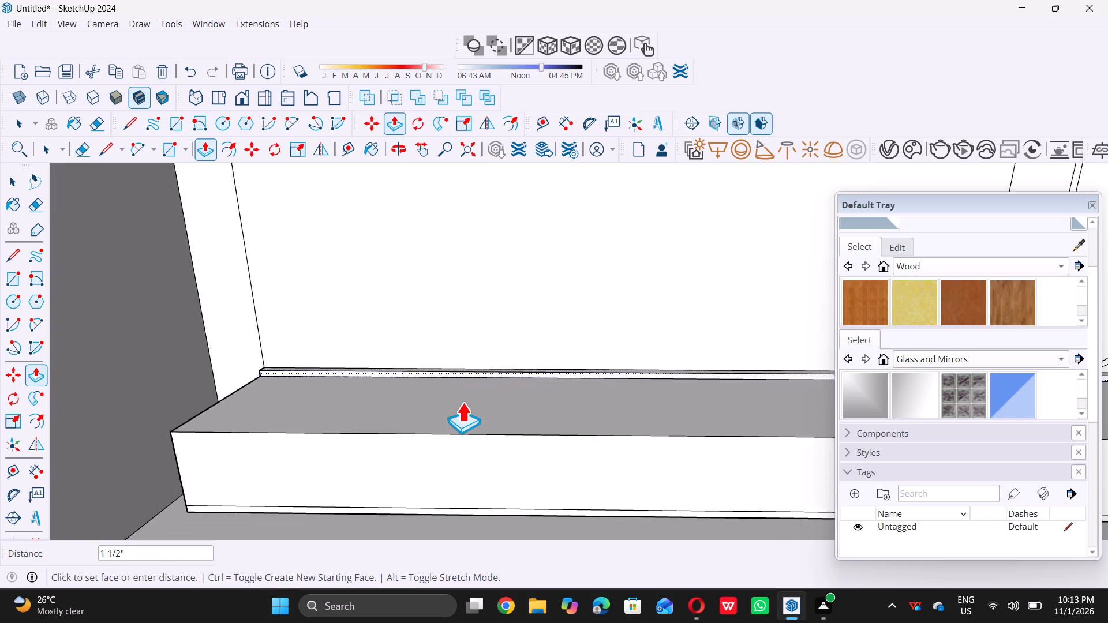
triple_click(469, 425)
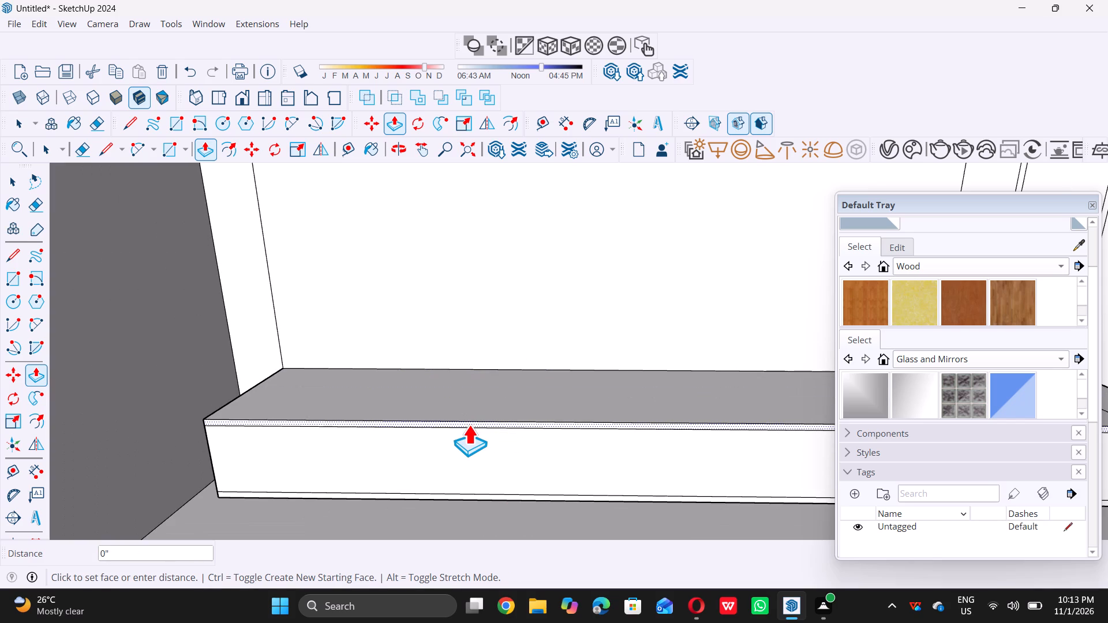
key(space)
Erase the two leftover lines crossing the TV unit's top surface near the capsule panel.
scroll(454, 434, down, 14)
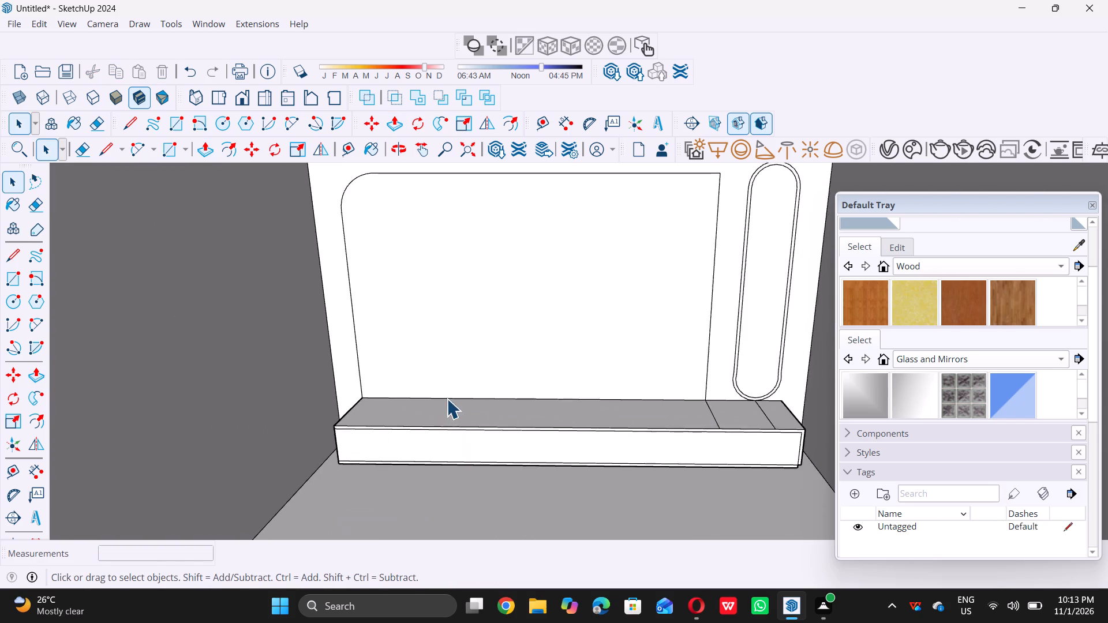
scroll(447, 399, down, 7)
double_click(724, 400)
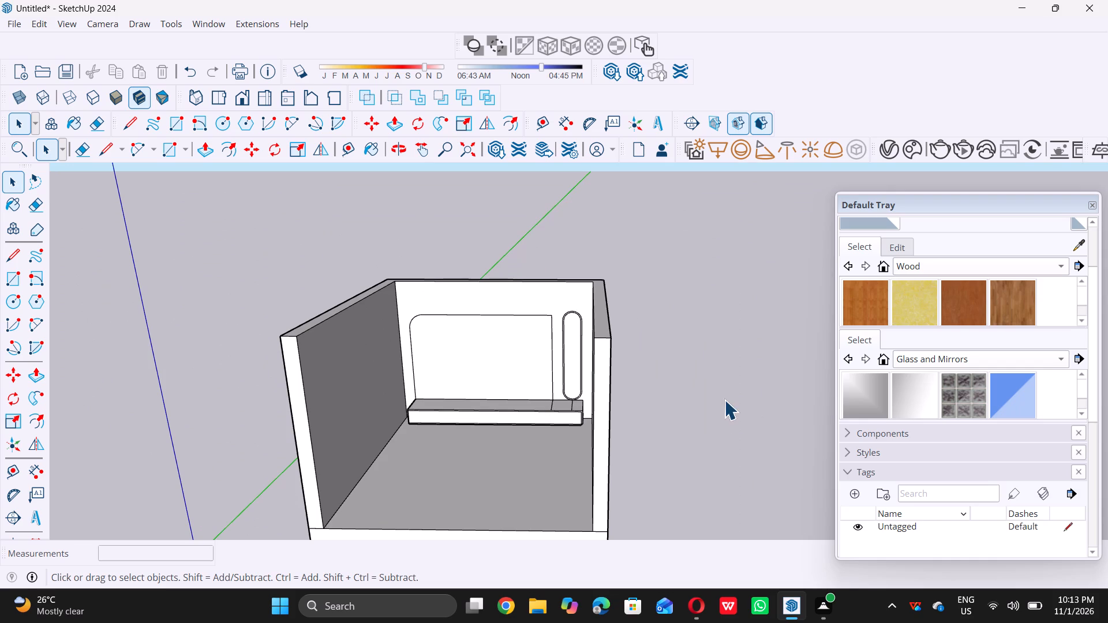
middle_drag(555, 446, 570, 406)
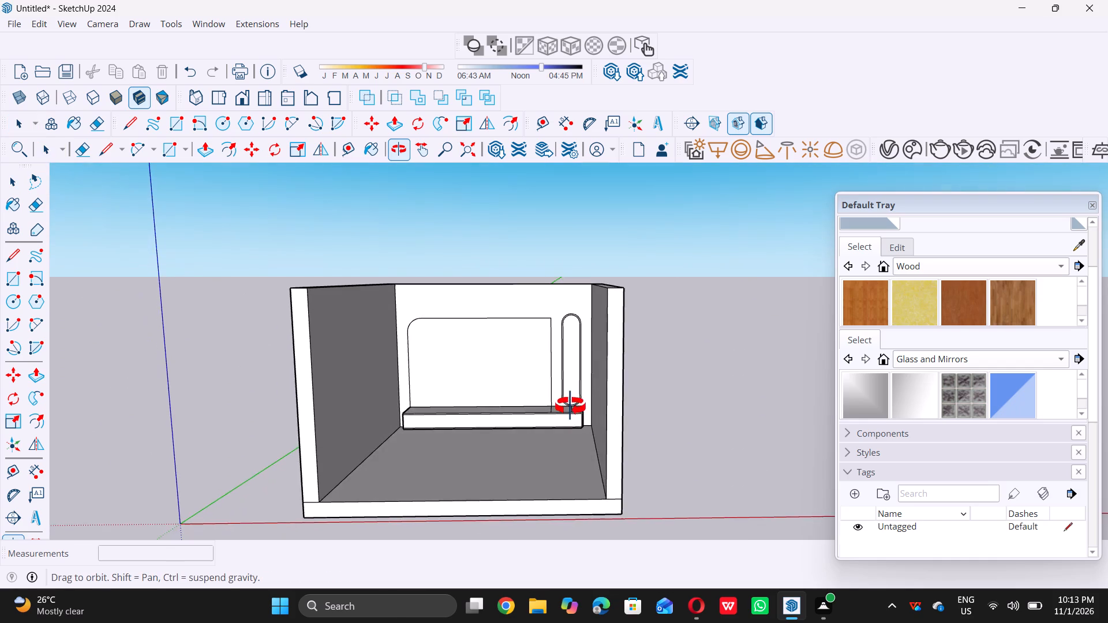
middle_drag(570, 406, 580, 400)
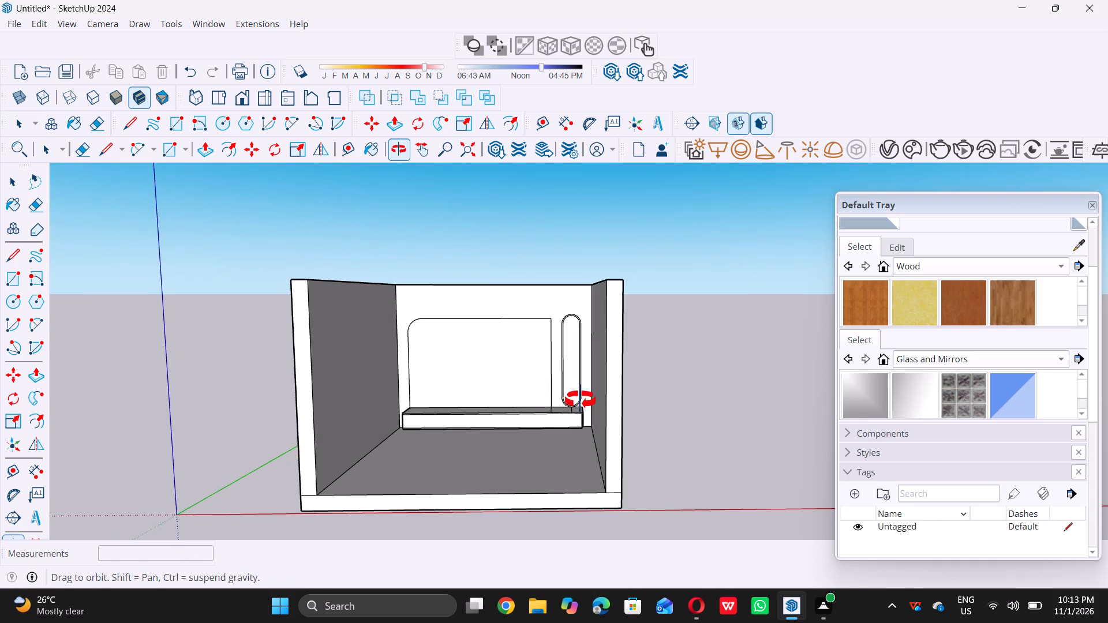
middle_drag(580, 400, 582, 400)
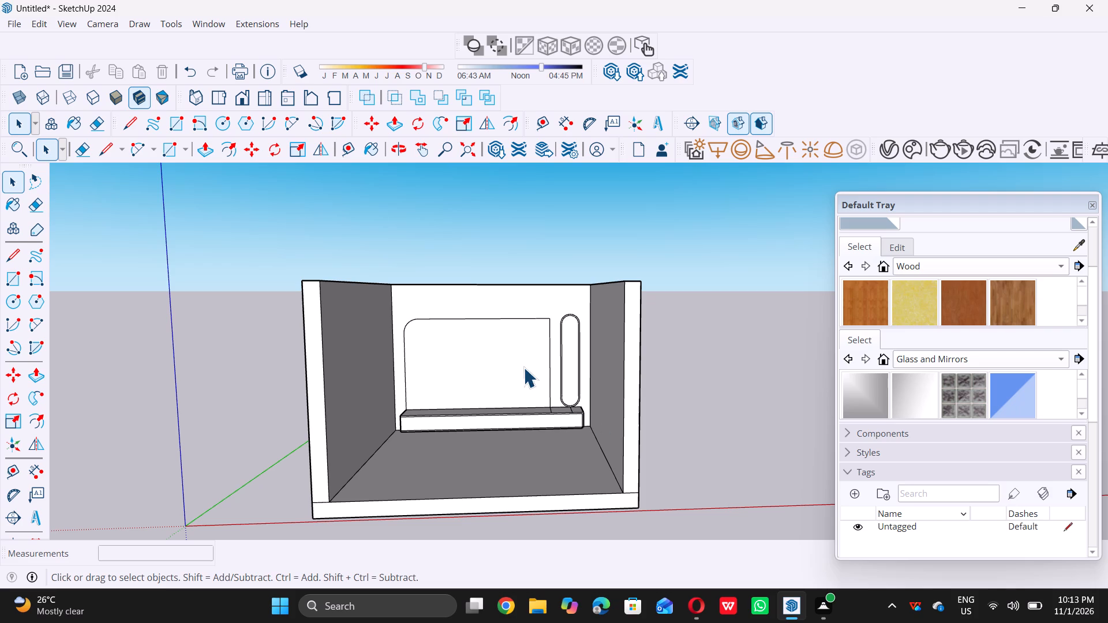
scroll(567, 373, down, 3)
middle_drag(557, 392, 613, 454)
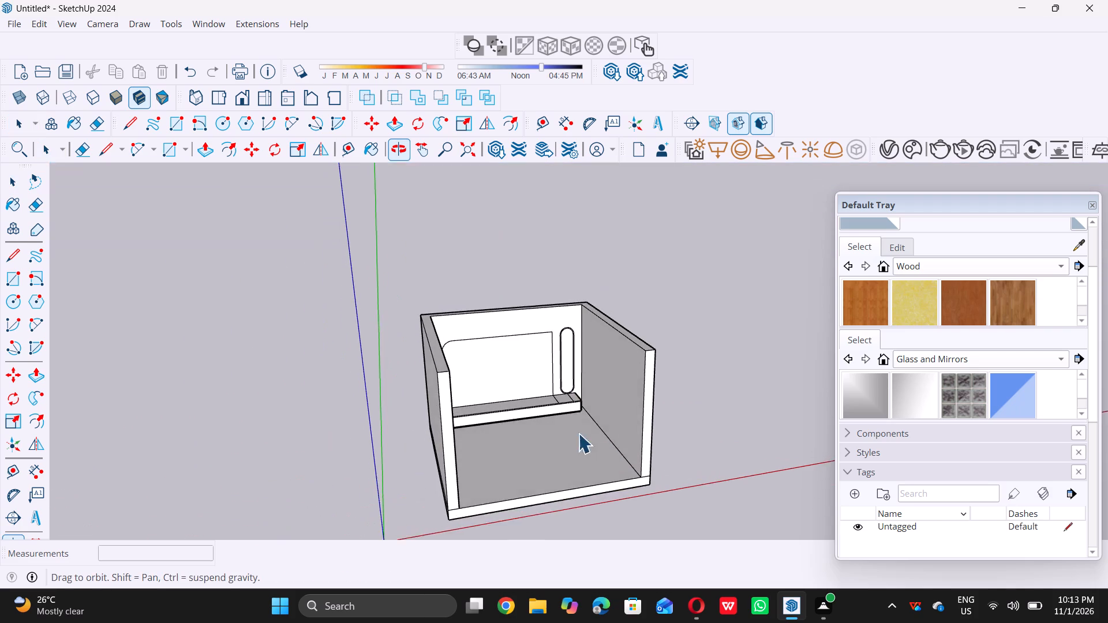
scroll(583, 391, up, 16)
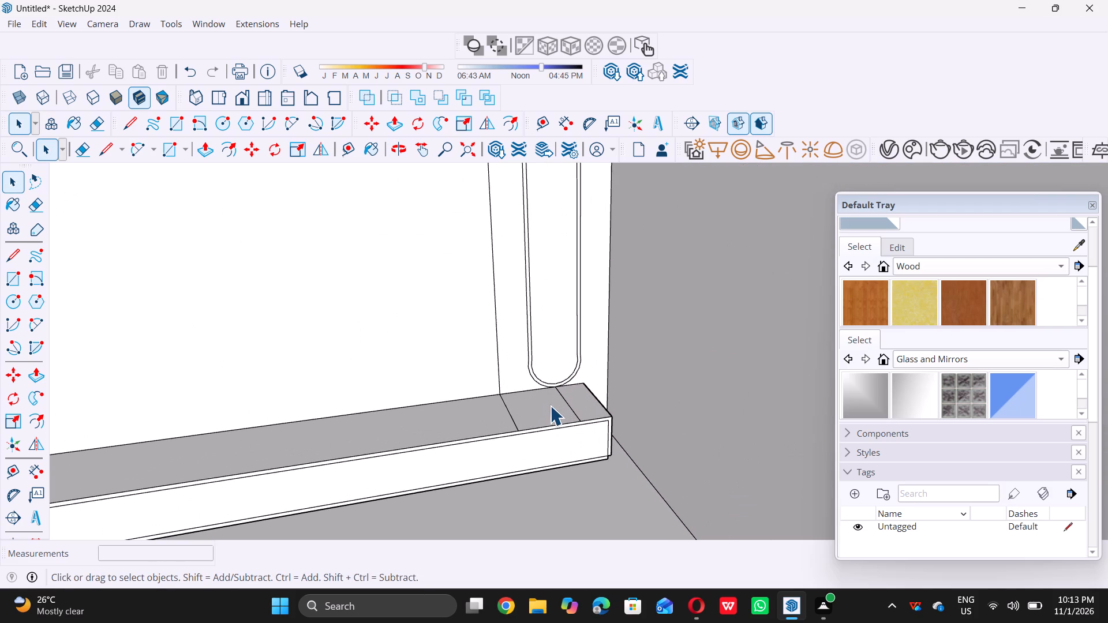
key(e)
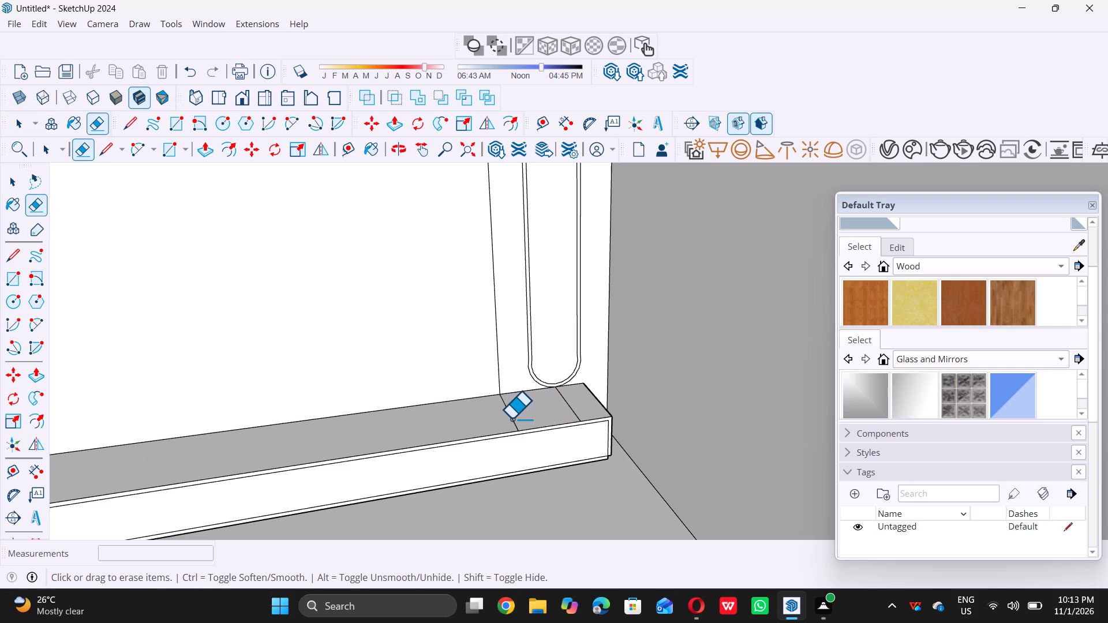
click(511, 418)
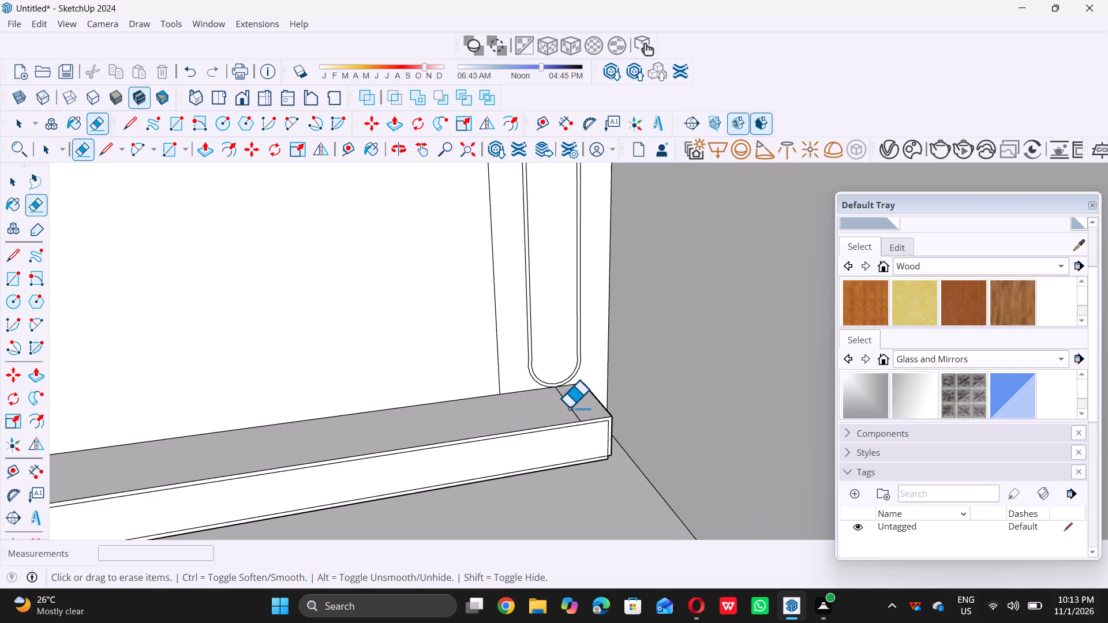
double_click(569, 407)
key(space)
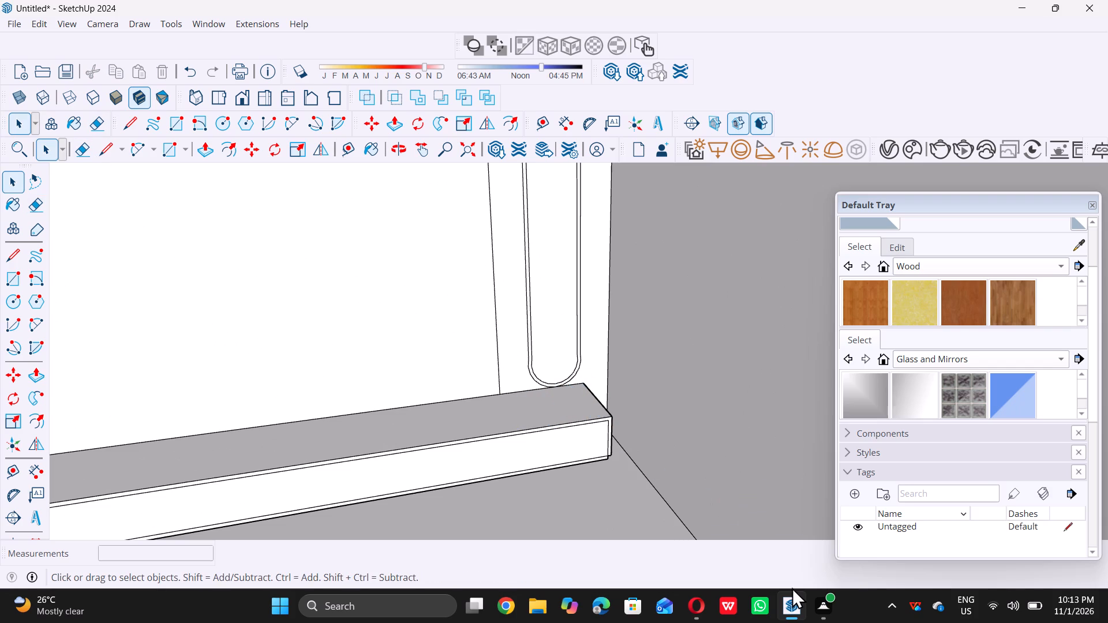
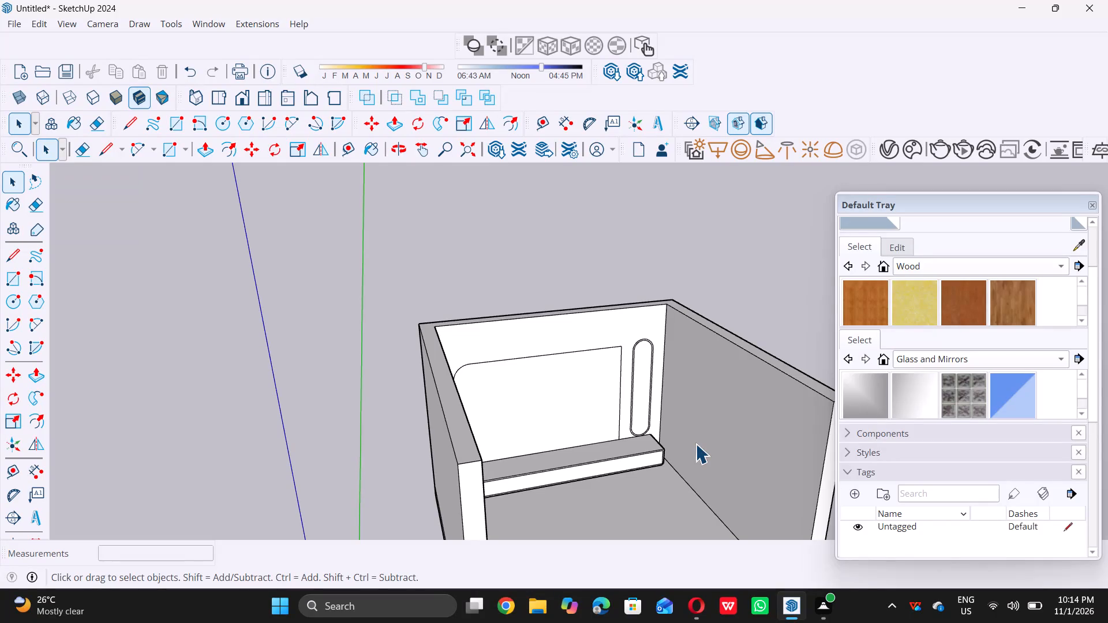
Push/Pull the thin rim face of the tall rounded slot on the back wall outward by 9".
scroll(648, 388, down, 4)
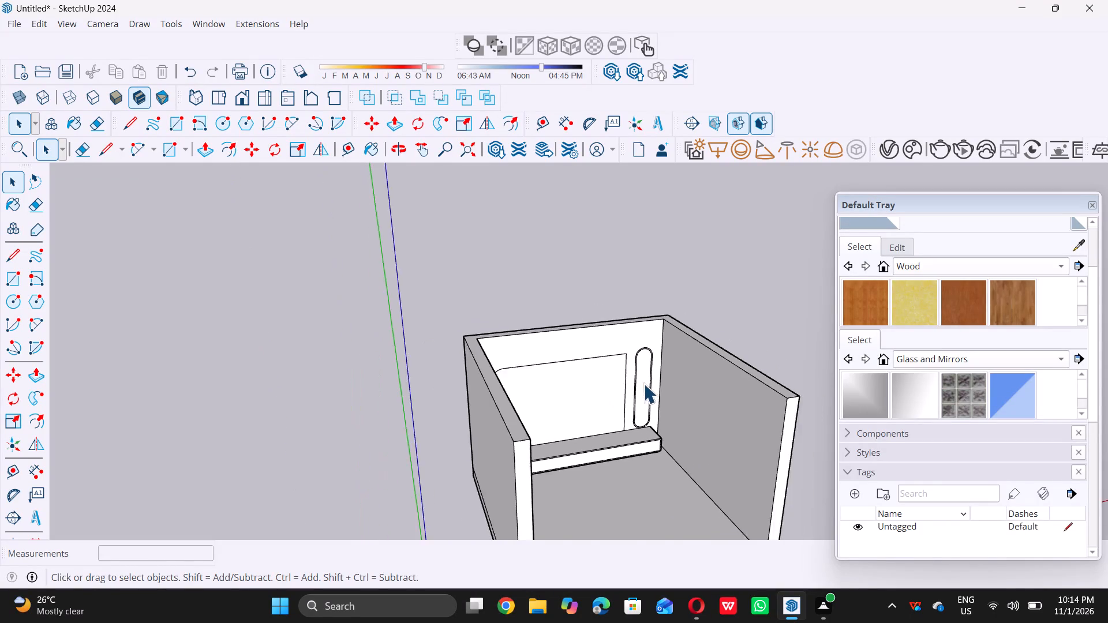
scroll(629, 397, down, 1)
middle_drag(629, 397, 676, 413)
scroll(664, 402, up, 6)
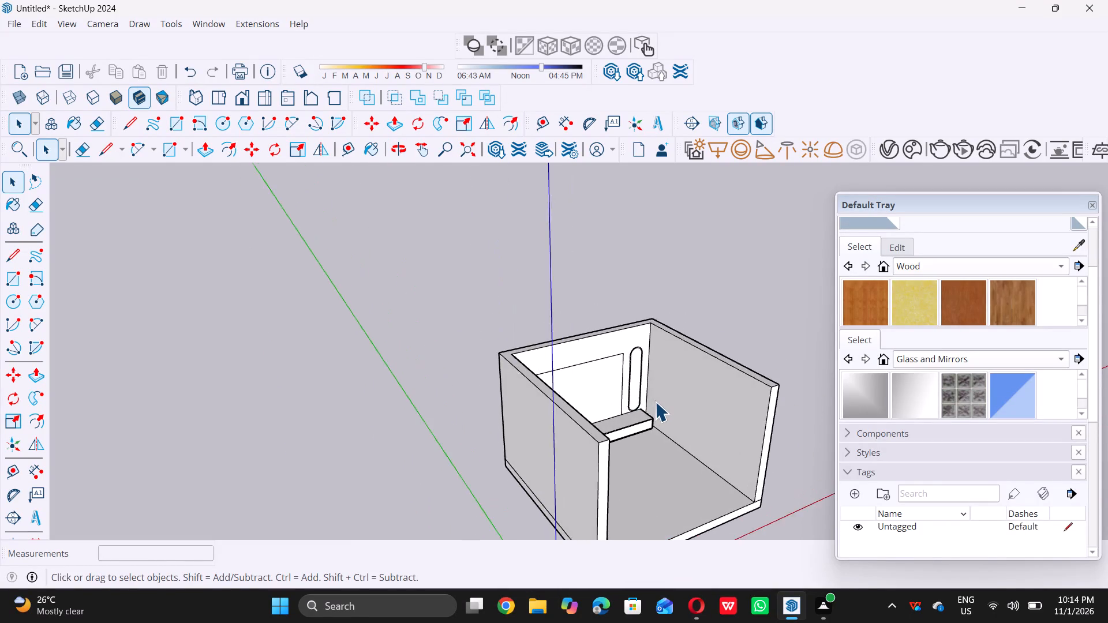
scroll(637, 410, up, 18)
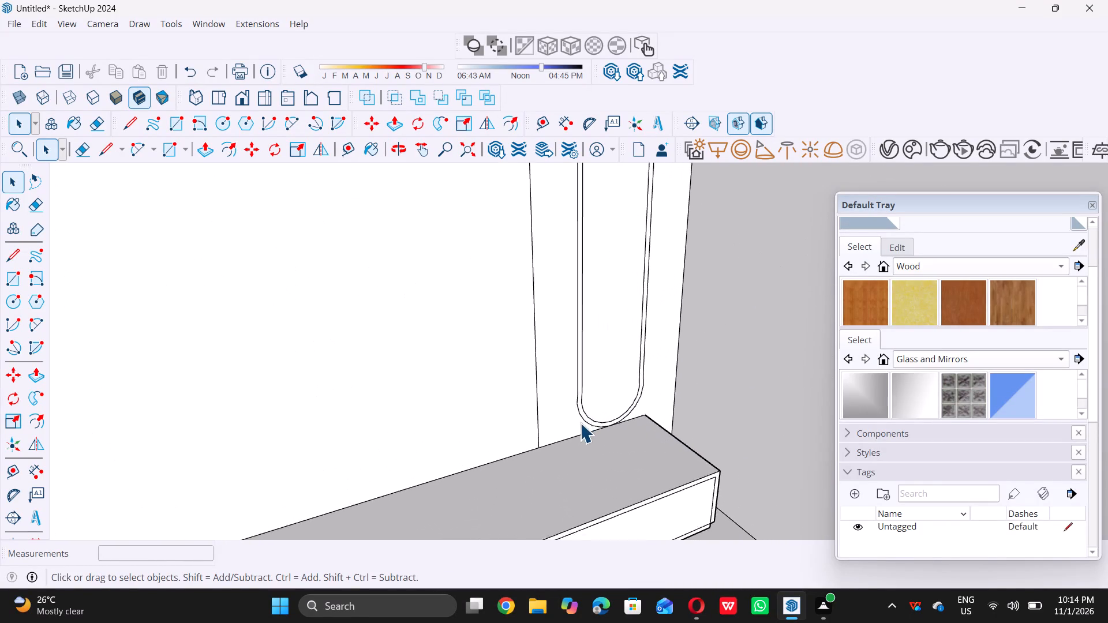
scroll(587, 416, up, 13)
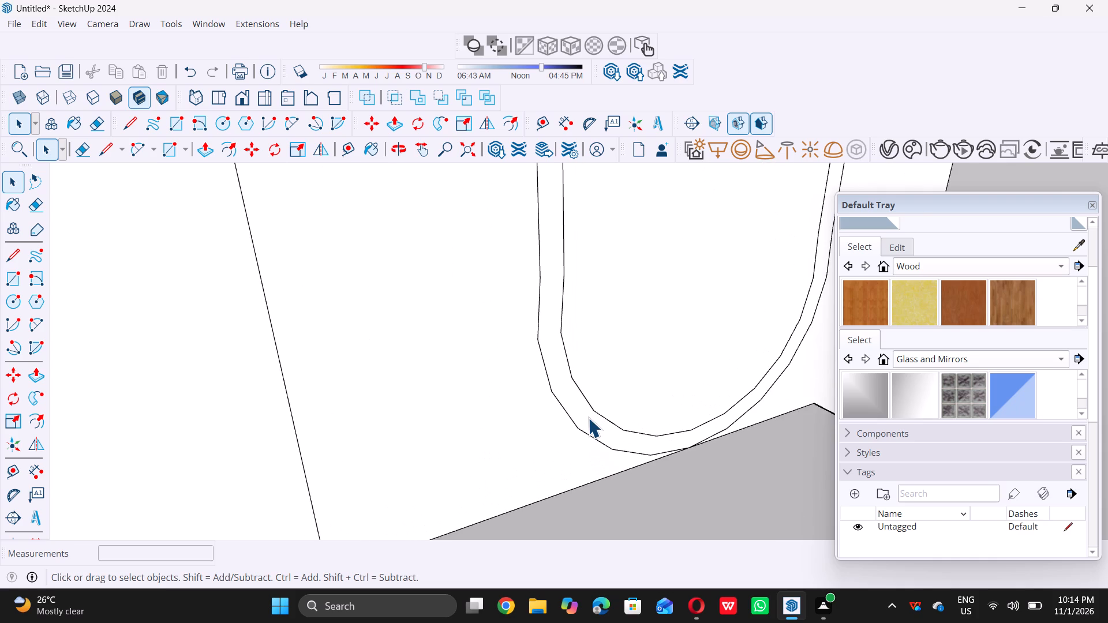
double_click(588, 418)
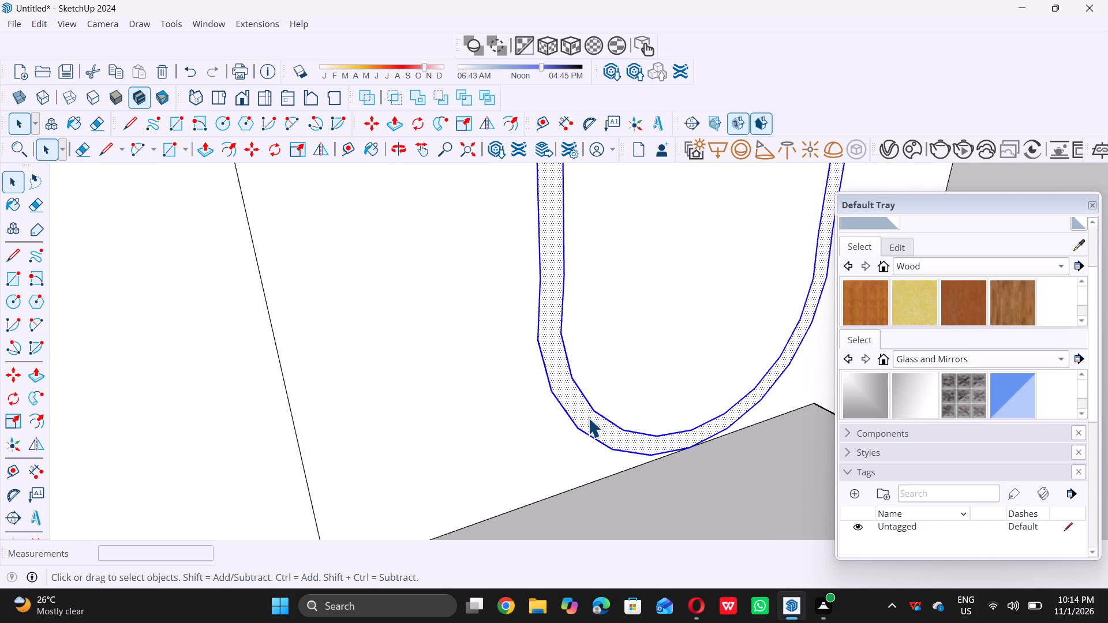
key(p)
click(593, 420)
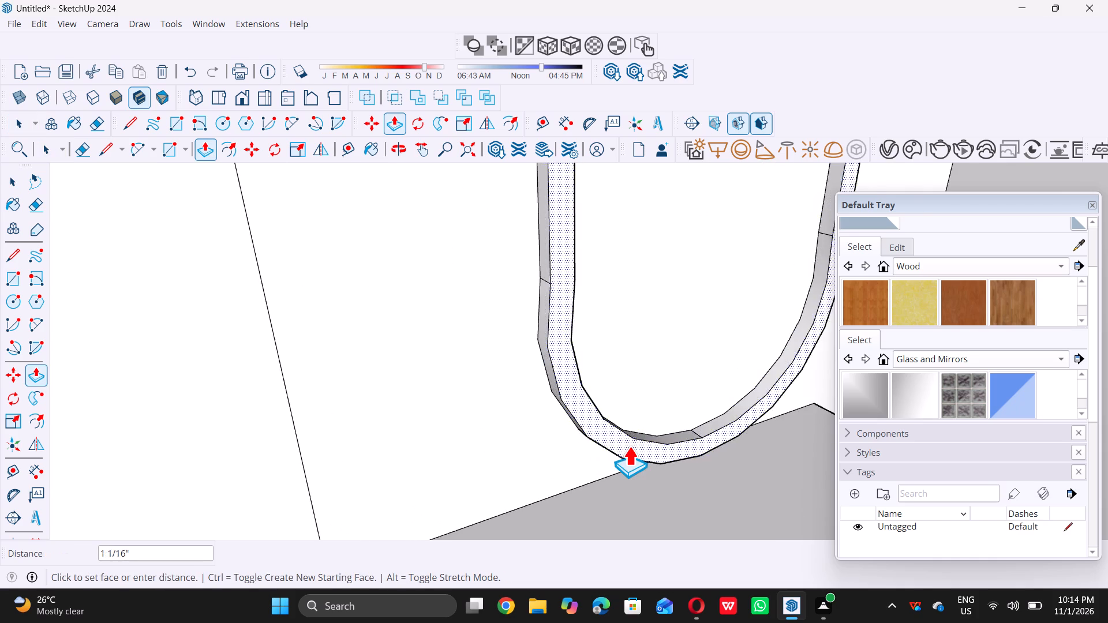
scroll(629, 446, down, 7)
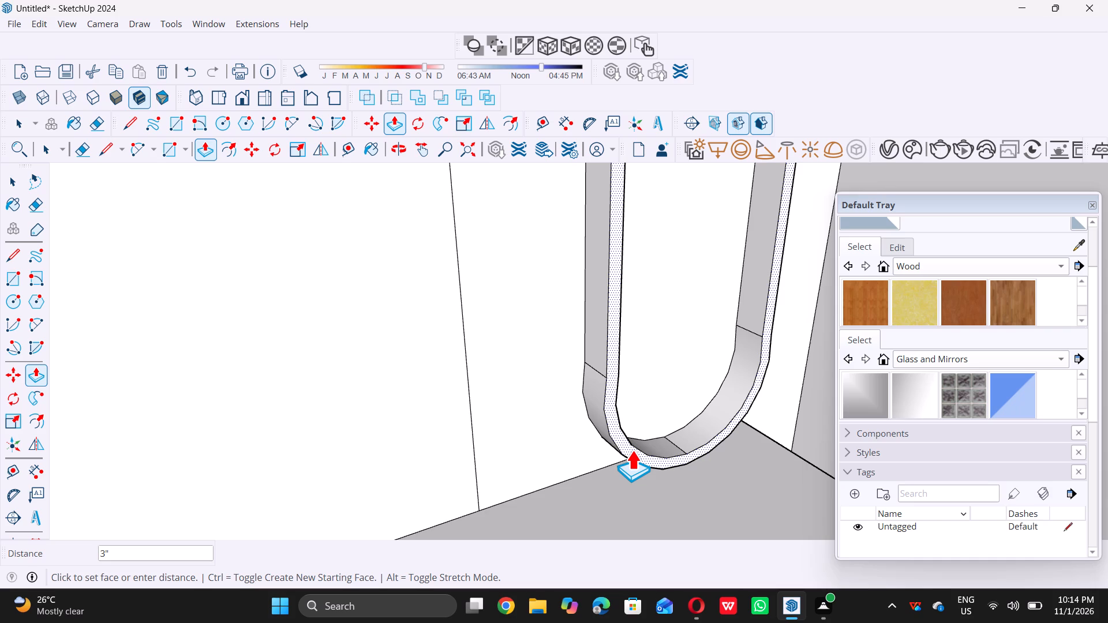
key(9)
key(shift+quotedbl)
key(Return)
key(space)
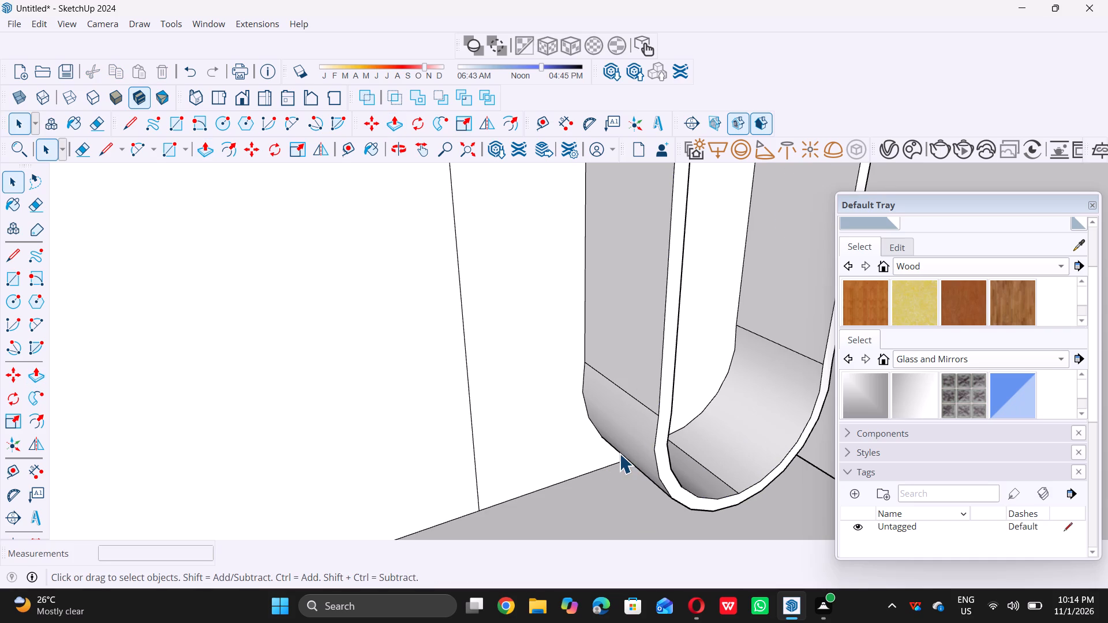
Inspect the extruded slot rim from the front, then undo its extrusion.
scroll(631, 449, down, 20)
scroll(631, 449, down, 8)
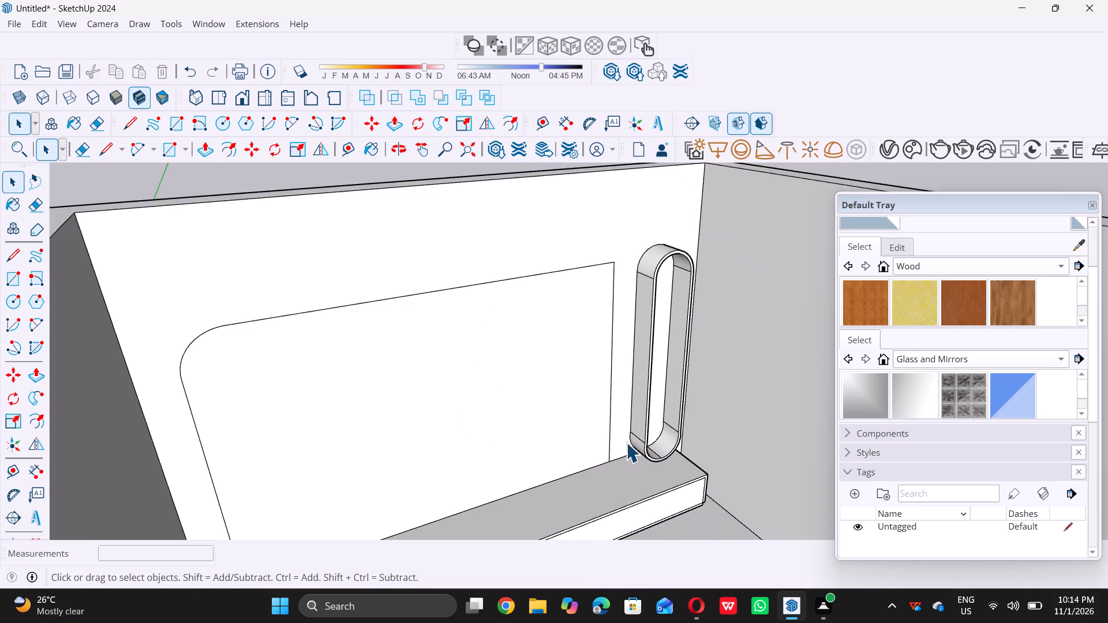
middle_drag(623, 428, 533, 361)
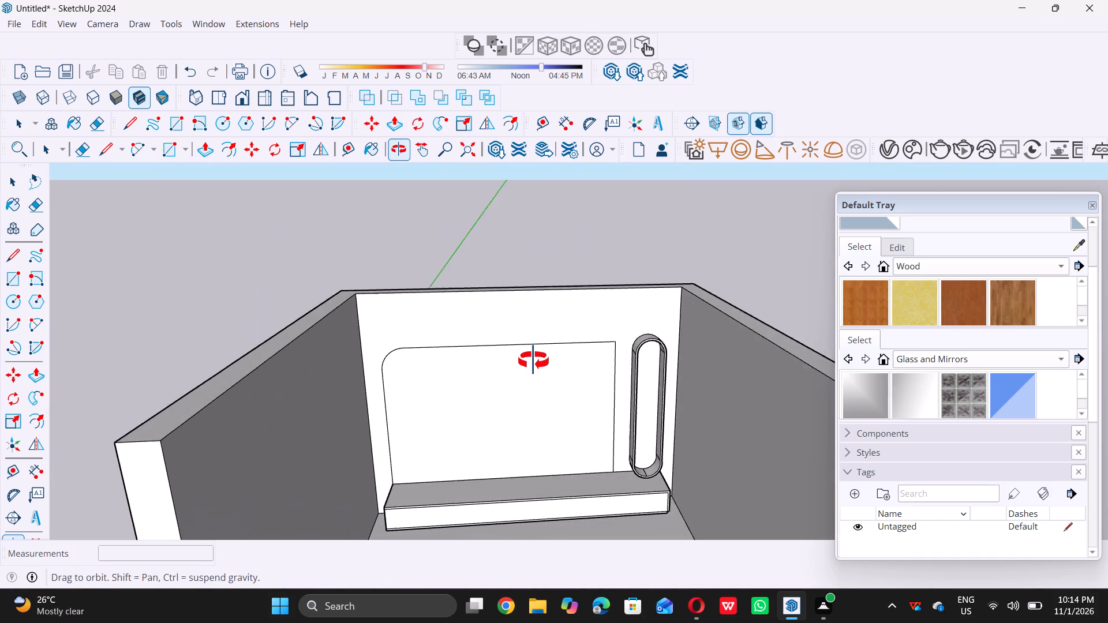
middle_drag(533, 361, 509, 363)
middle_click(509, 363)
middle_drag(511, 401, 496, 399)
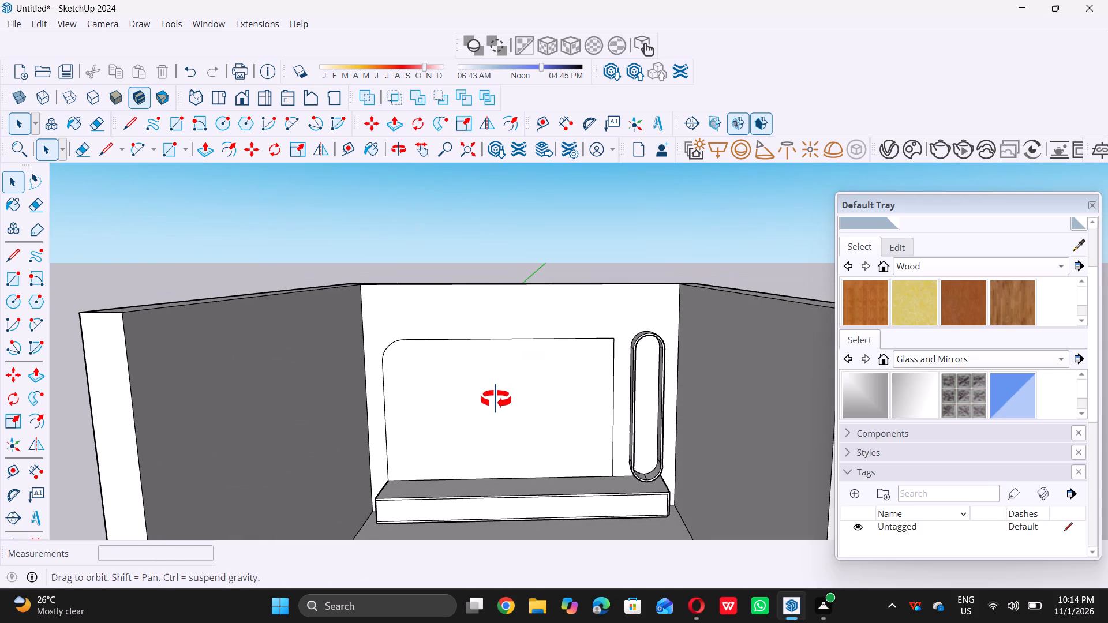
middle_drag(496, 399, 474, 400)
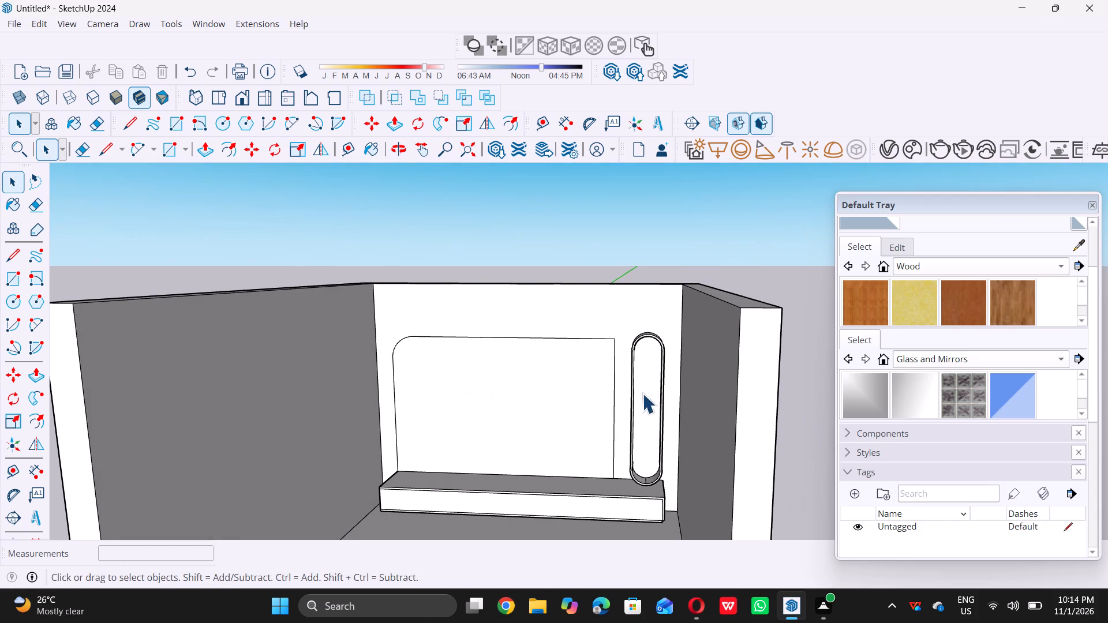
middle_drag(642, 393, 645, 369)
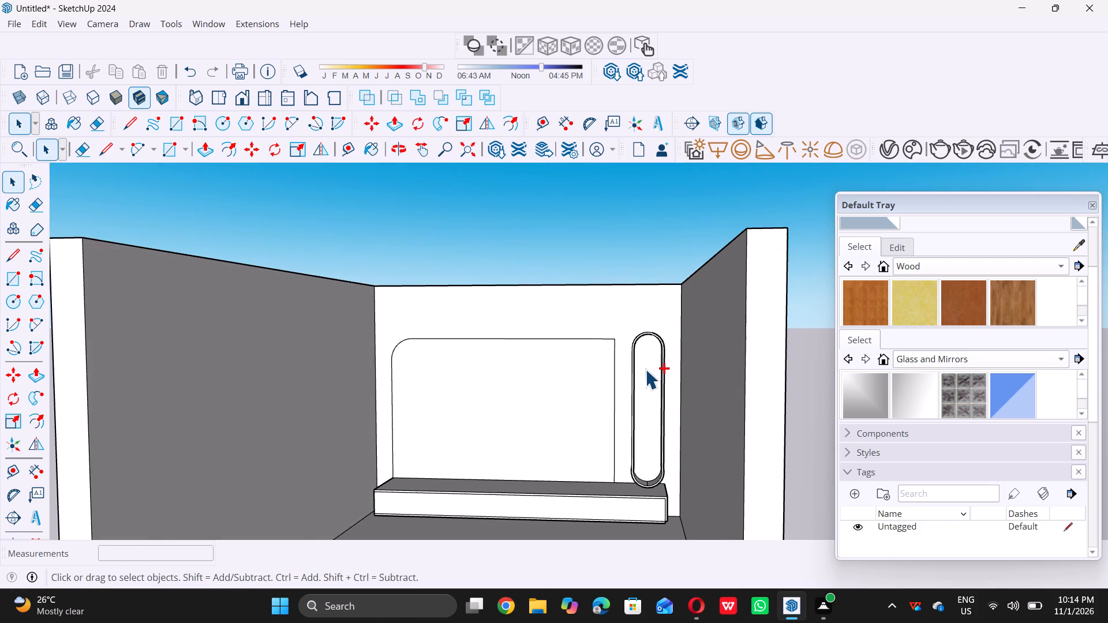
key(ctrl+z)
Draw a horizontal line about 1' 2" long across the inside of the rounded slot, below its top arc.
scroll(645, 353, up, 4)
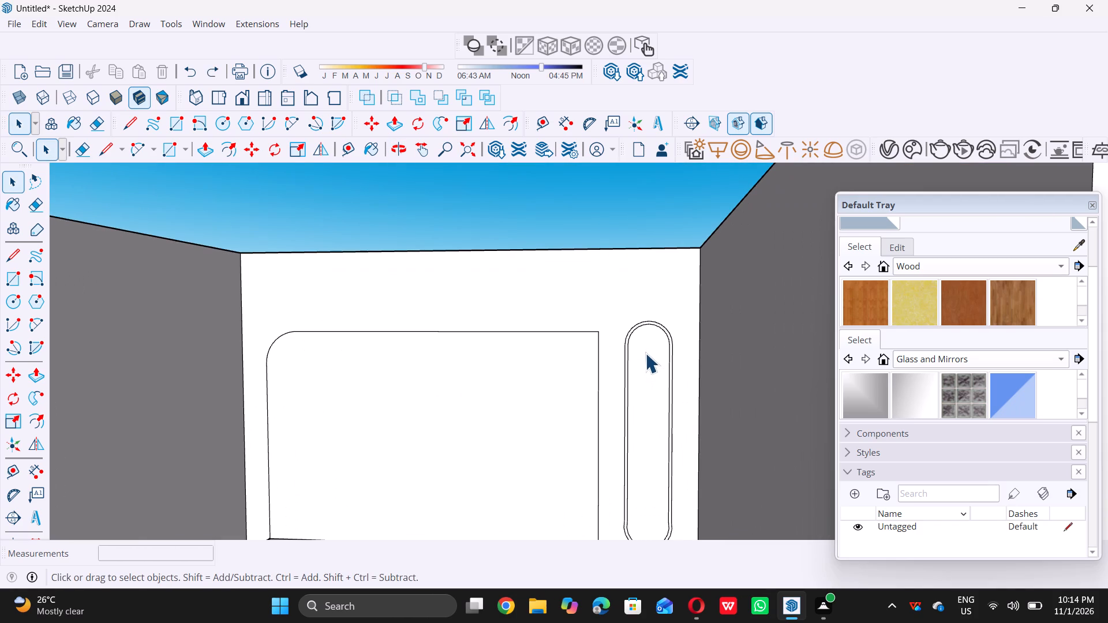
key(l)
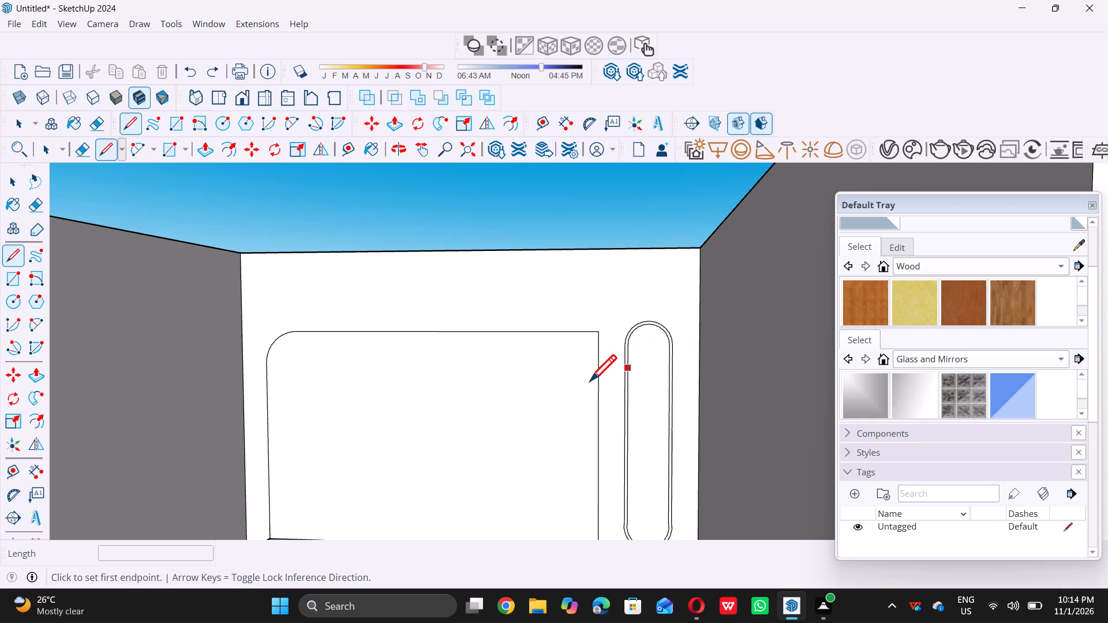
scroll(653, 381, up, 3)
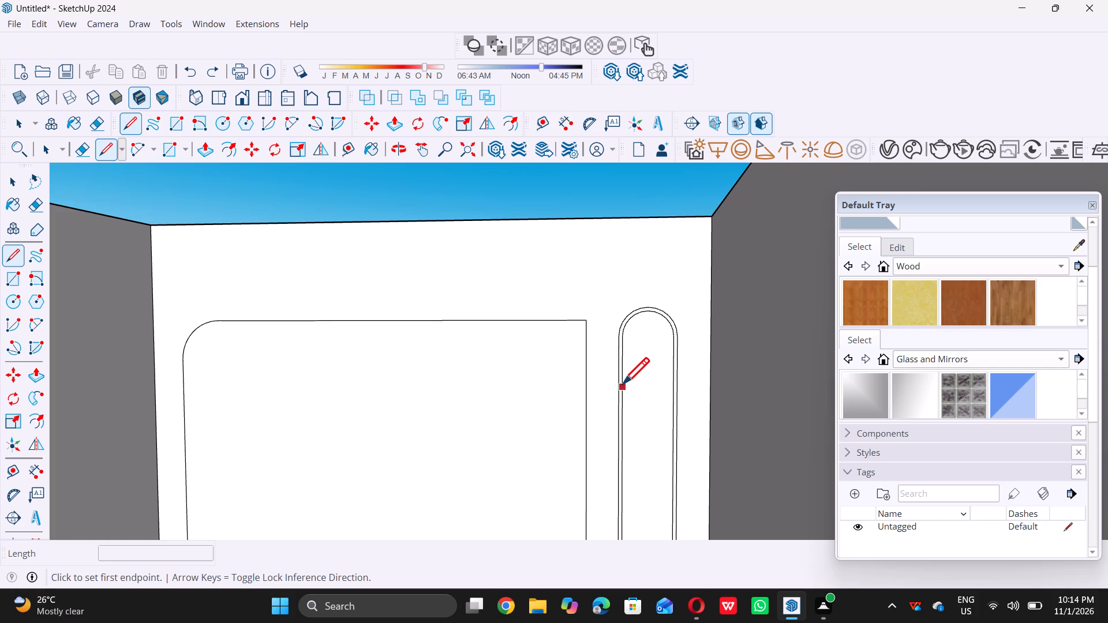
double_click(624, 390)
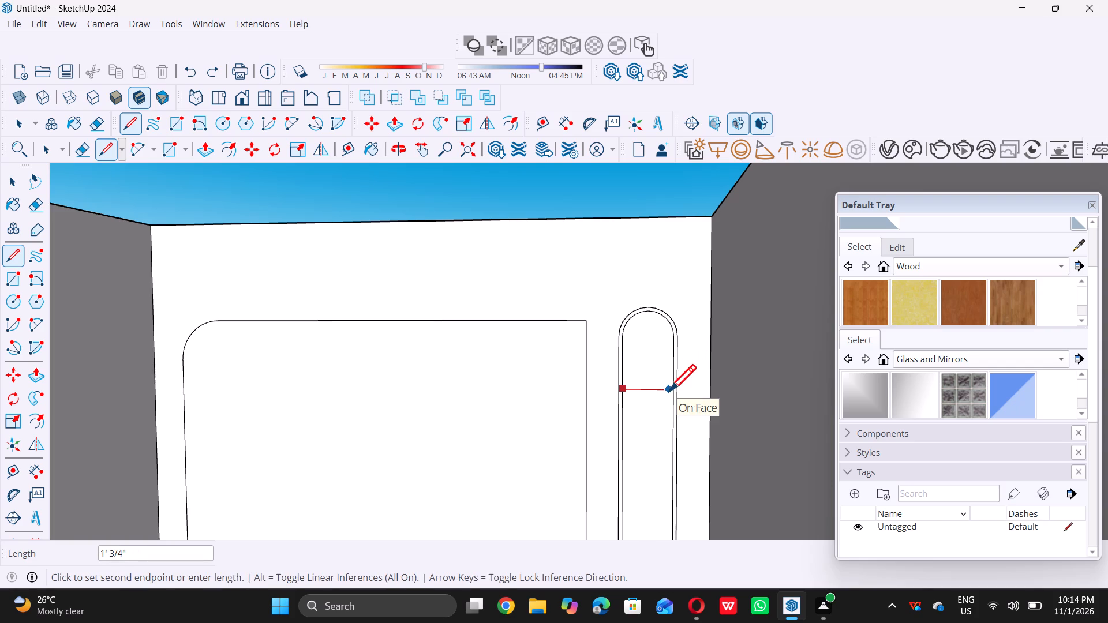
triple_click(675, 391)
click(675, 391)
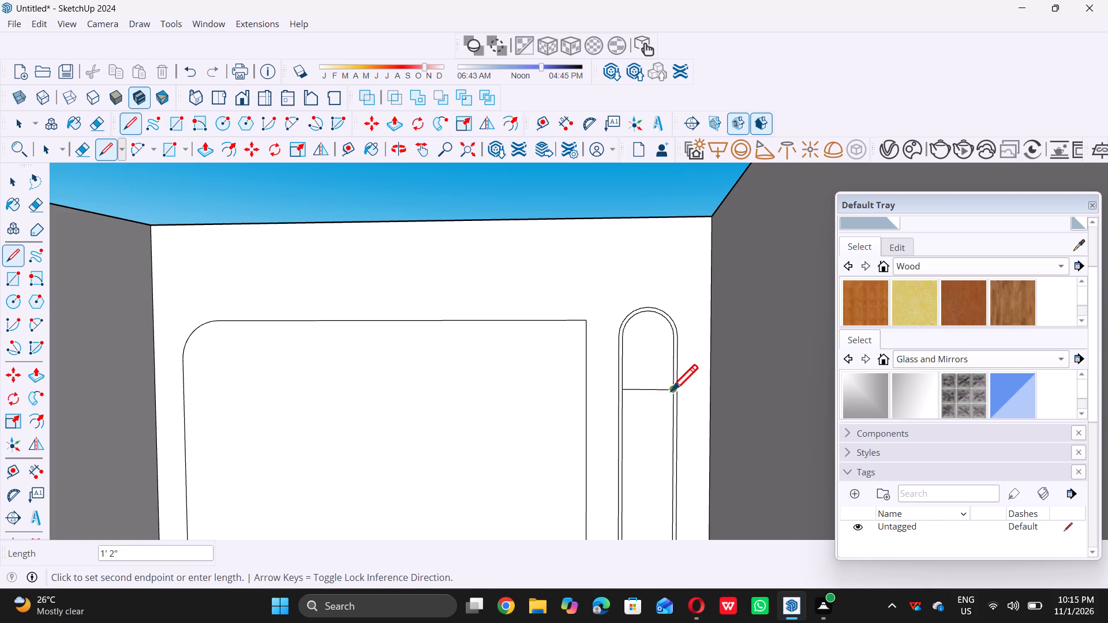
key(space)
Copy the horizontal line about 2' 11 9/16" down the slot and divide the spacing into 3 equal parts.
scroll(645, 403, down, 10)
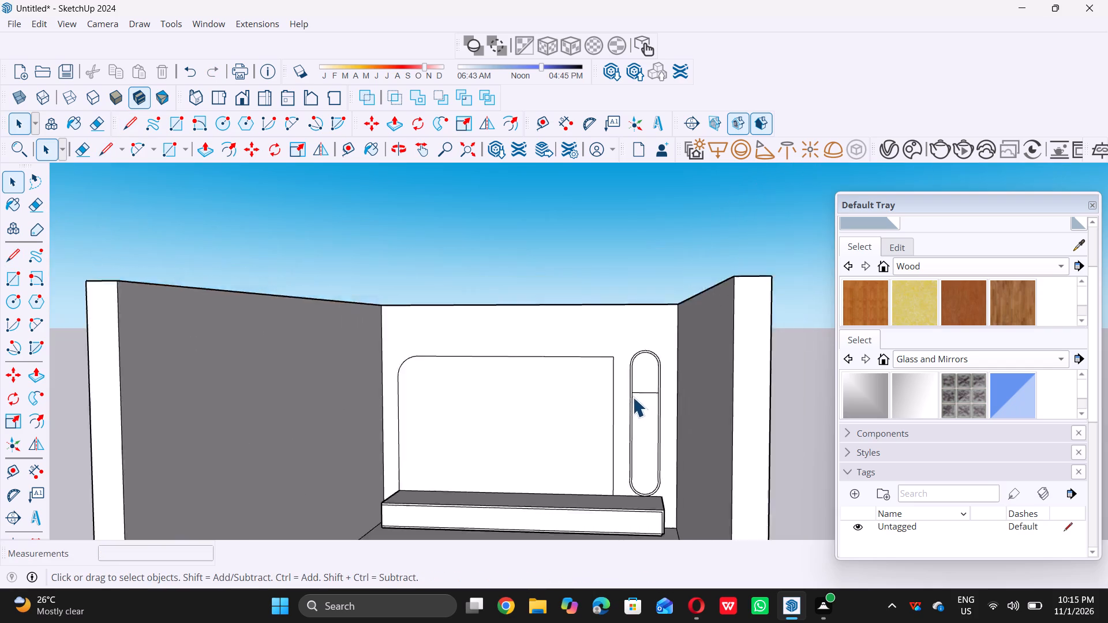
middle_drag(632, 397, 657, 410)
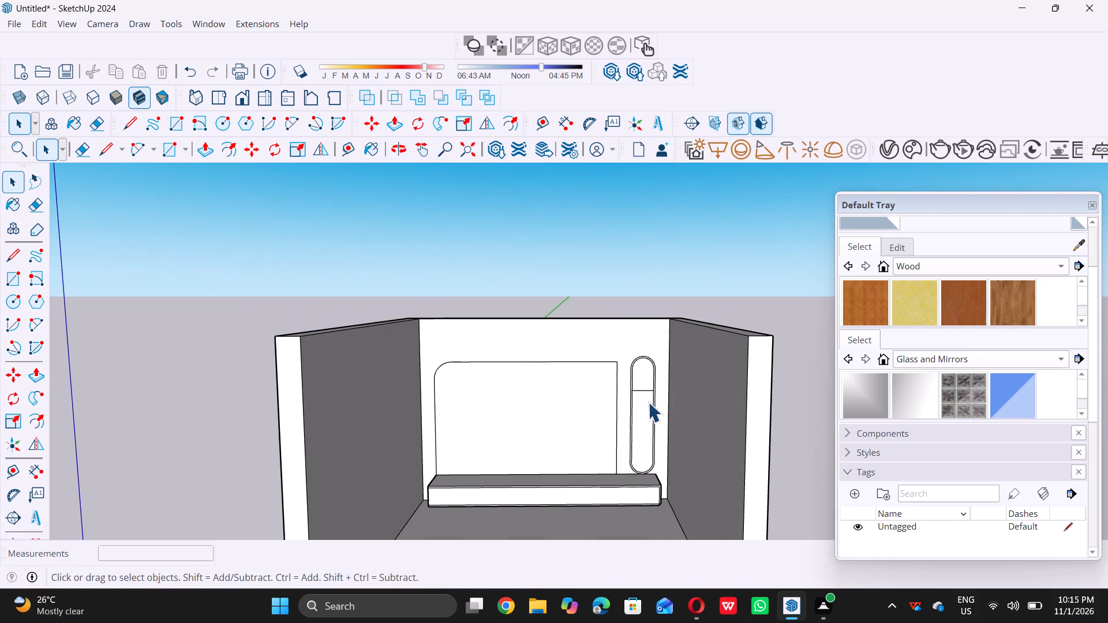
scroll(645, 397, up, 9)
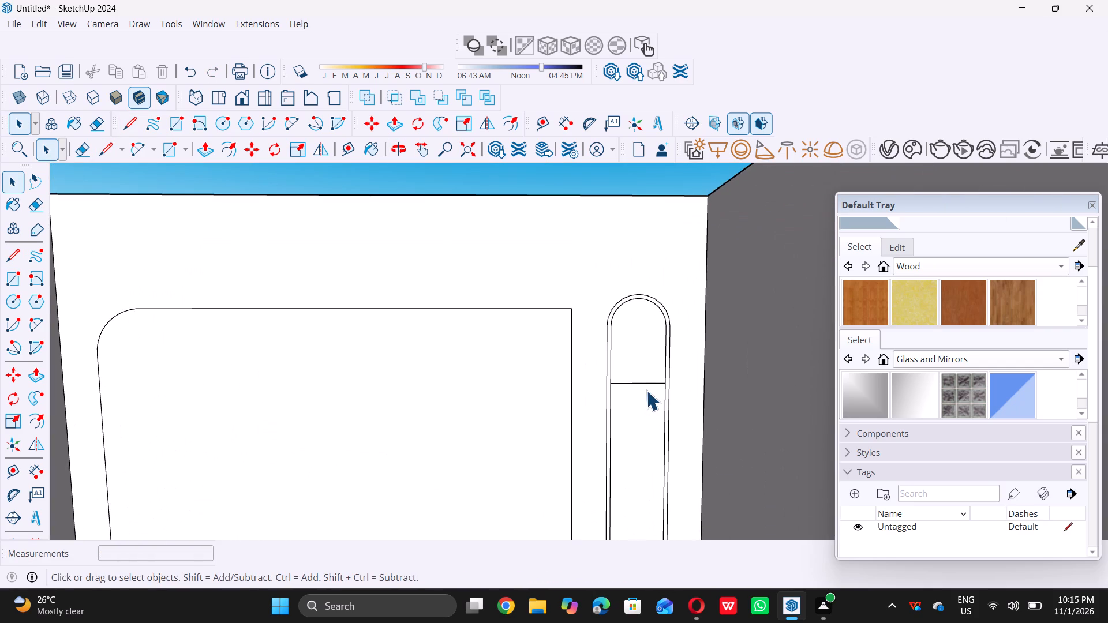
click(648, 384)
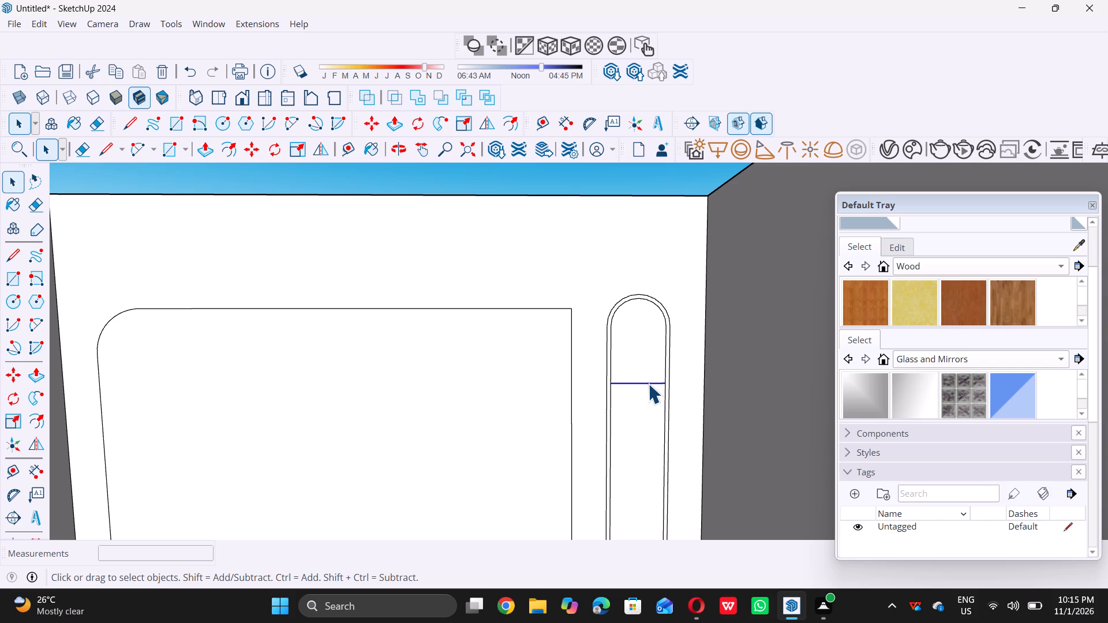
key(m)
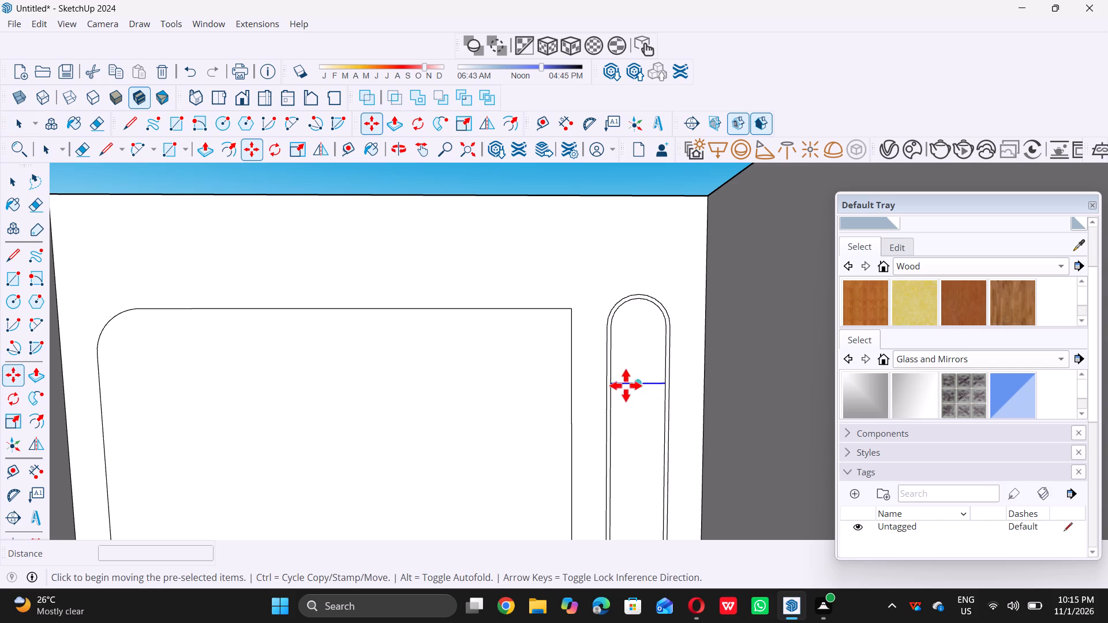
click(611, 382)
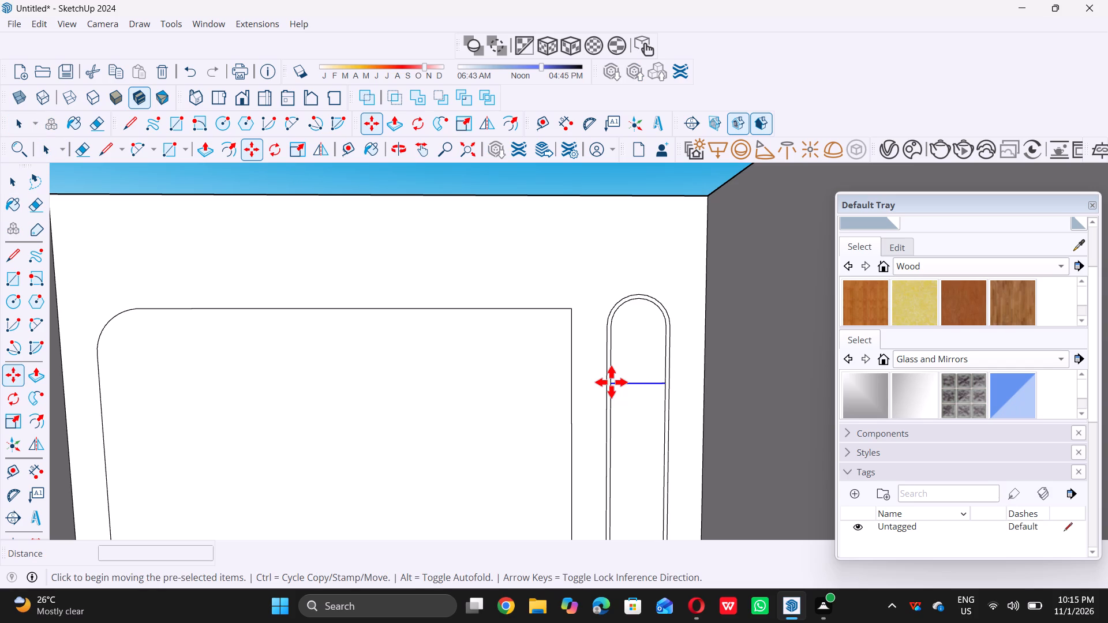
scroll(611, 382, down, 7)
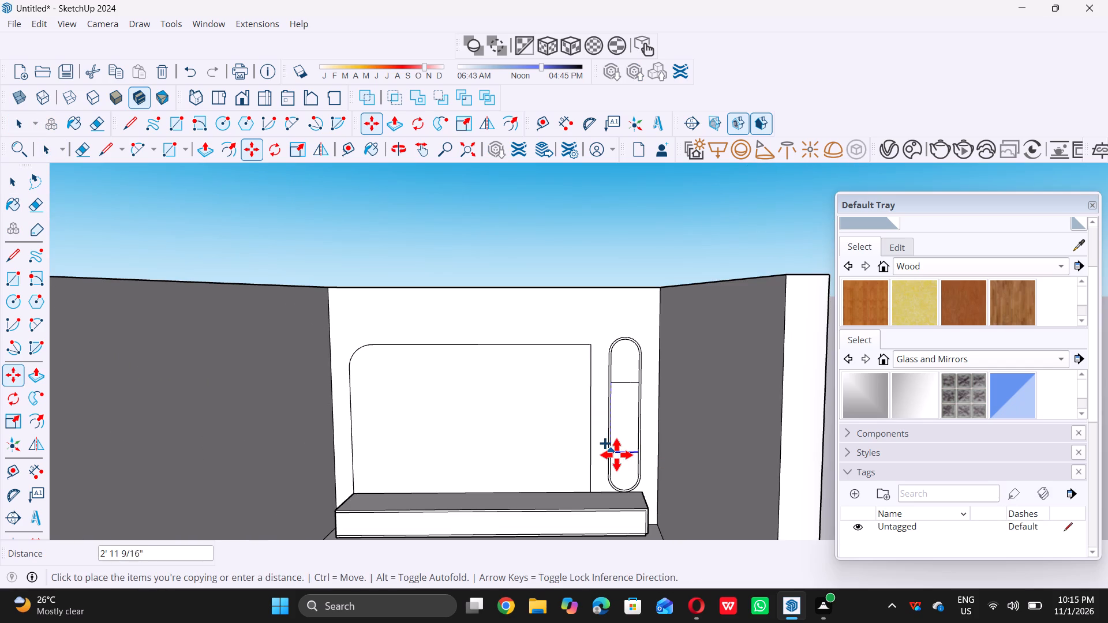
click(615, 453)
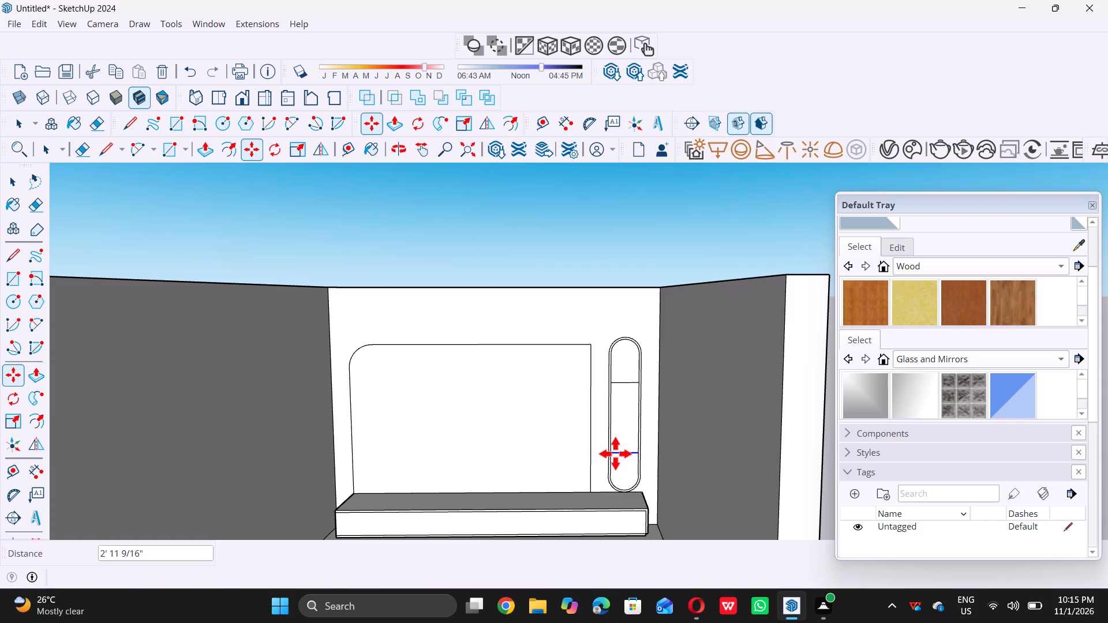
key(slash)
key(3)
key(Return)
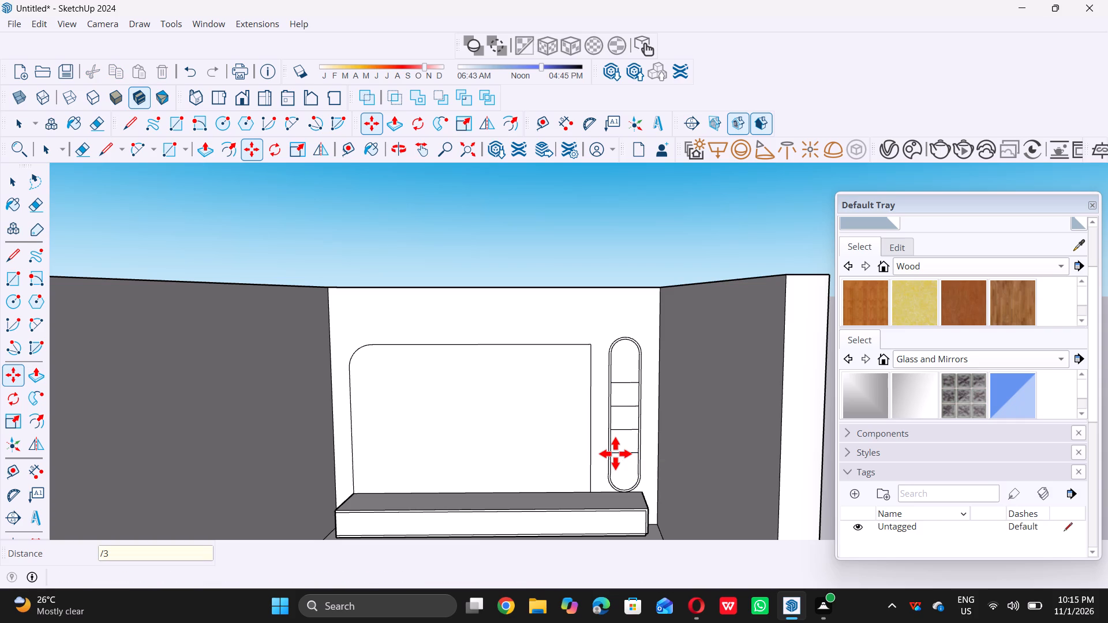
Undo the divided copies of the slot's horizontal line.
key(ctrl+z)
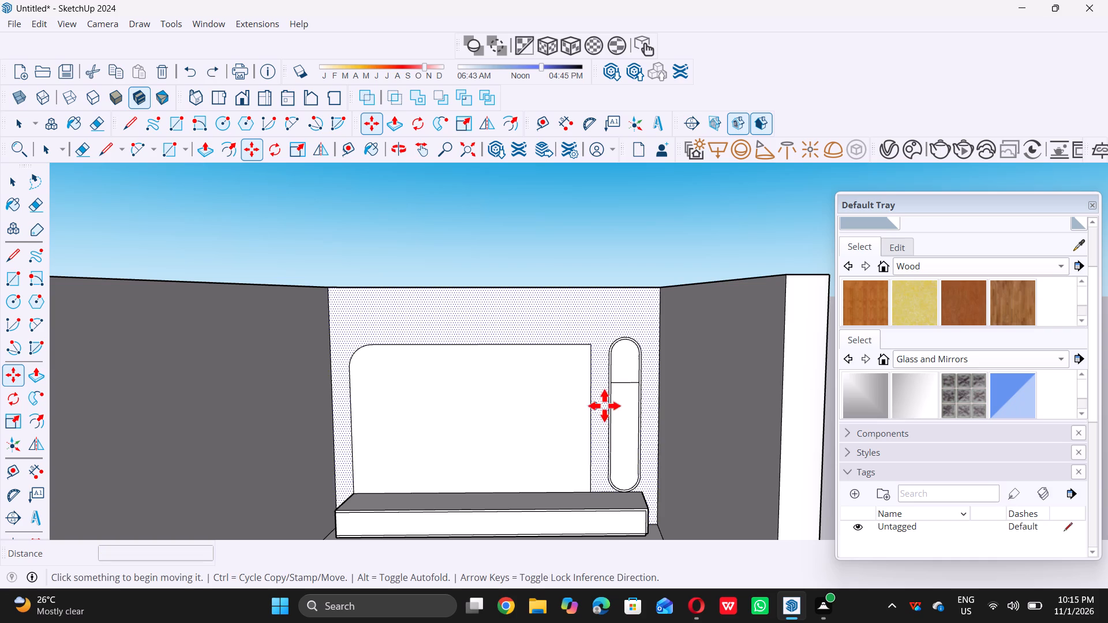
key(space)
Move the slot's horizontal line up the blue axis by about 6", closer to the top arc.
scroll(624, 389, up, 11)
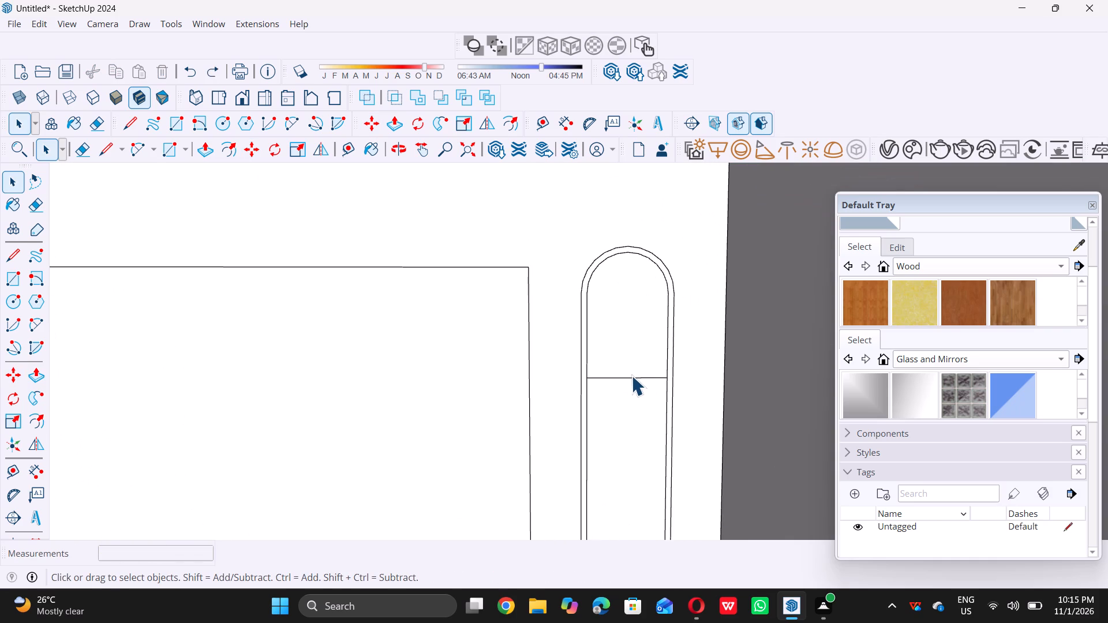
click(631, 378)
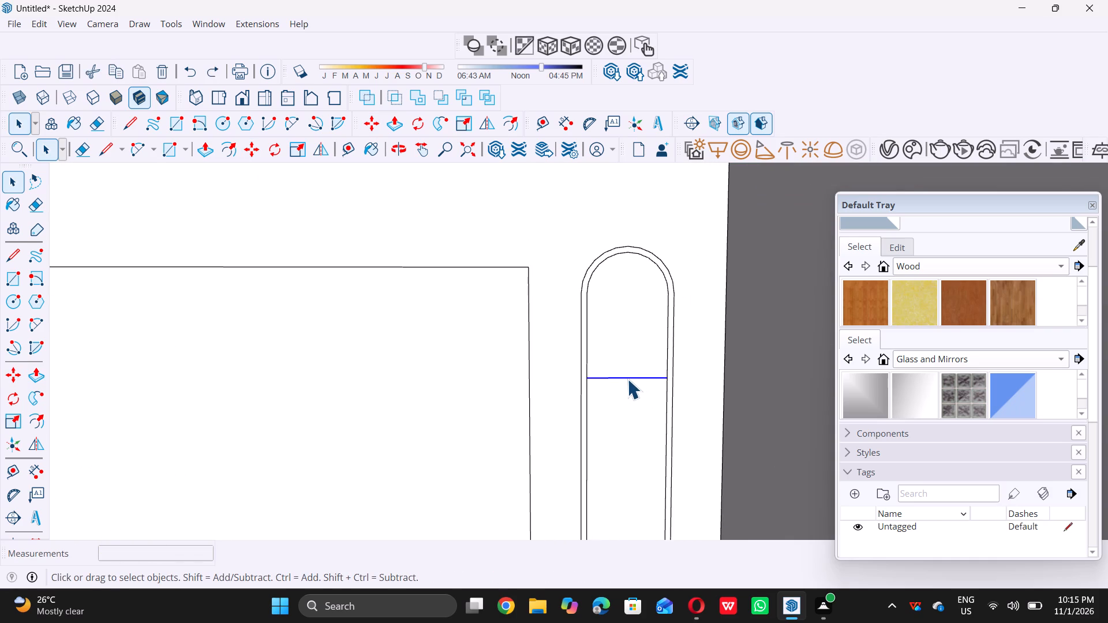
key(m)
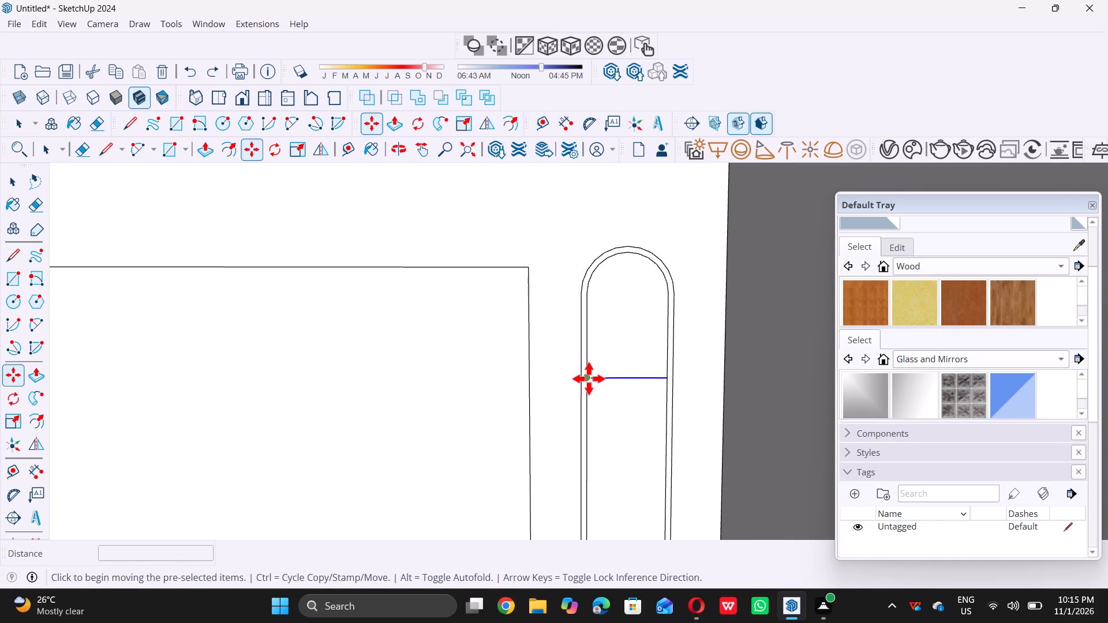
double_click(589, 378)
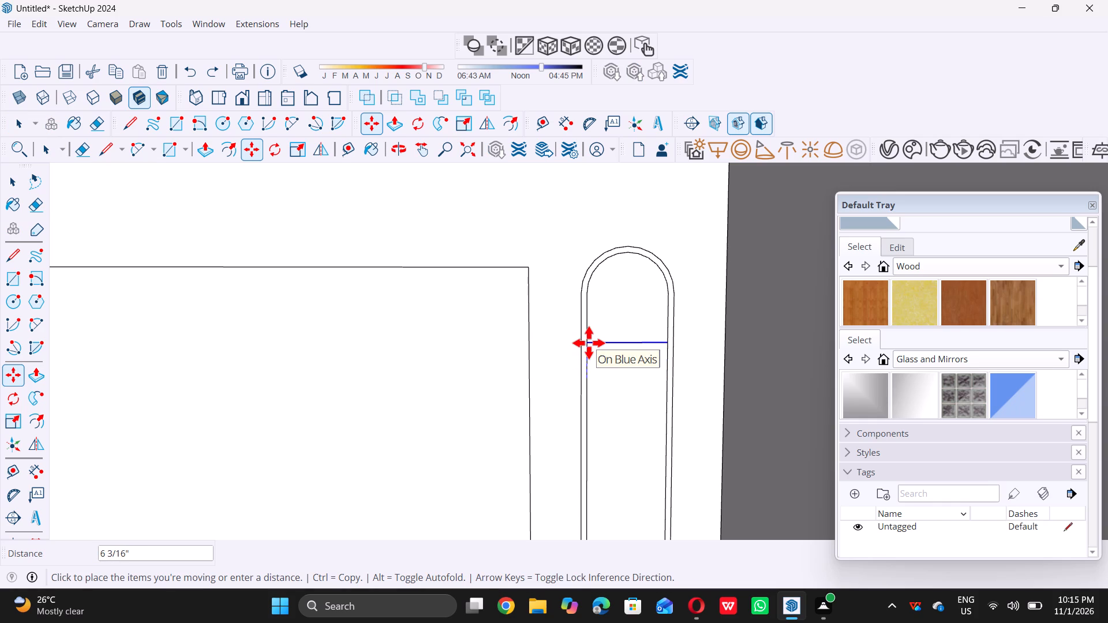
click(589, 343)
Copy the slot's upper horizontal line about 3' 11" down the slot and divide the spacing into 3 equal parts.
scroll(589, 343, down, 8)
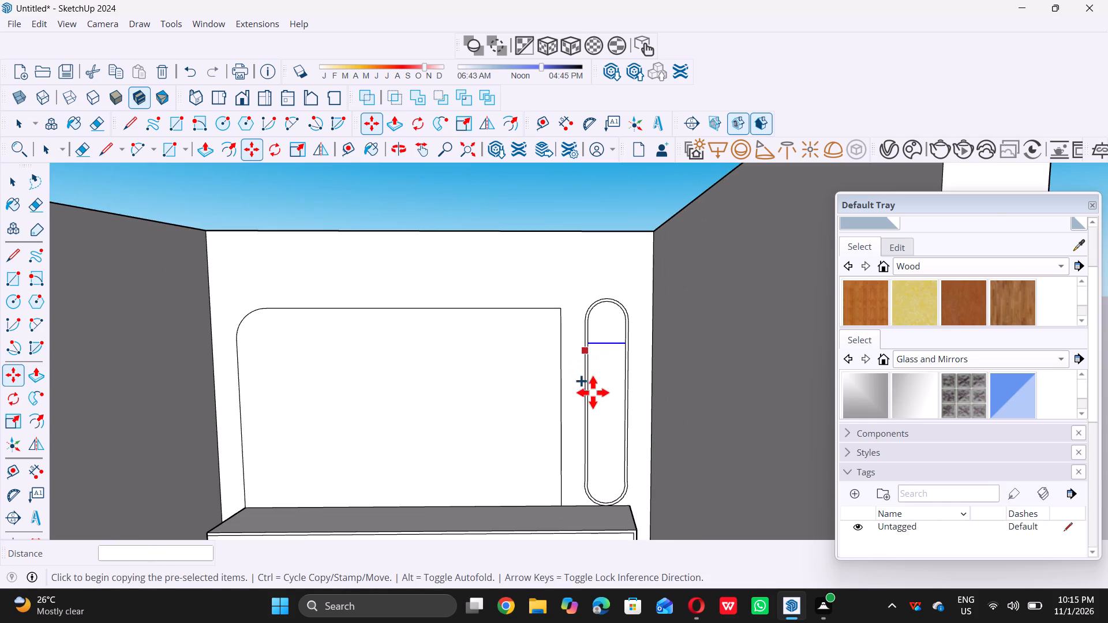
click(594, 346)
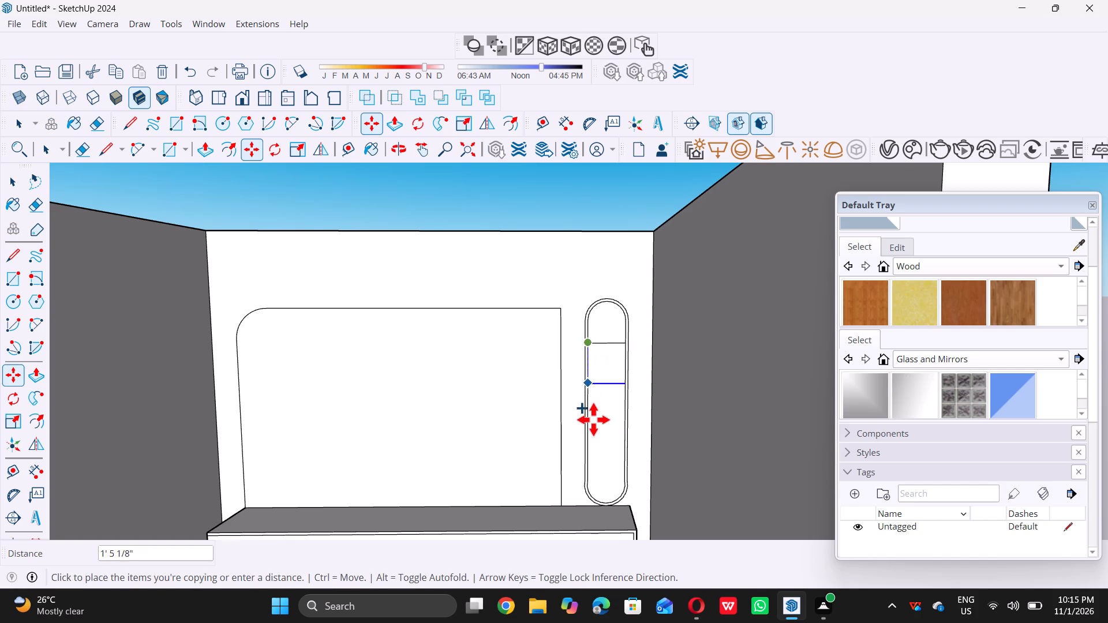
click(592, 468)
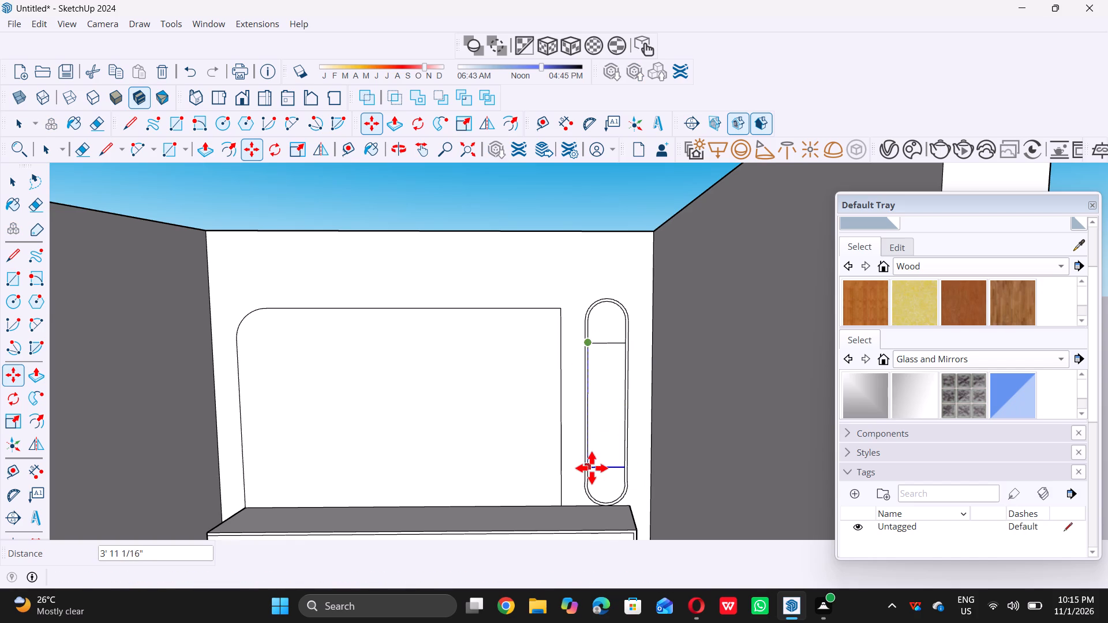
key(slash)
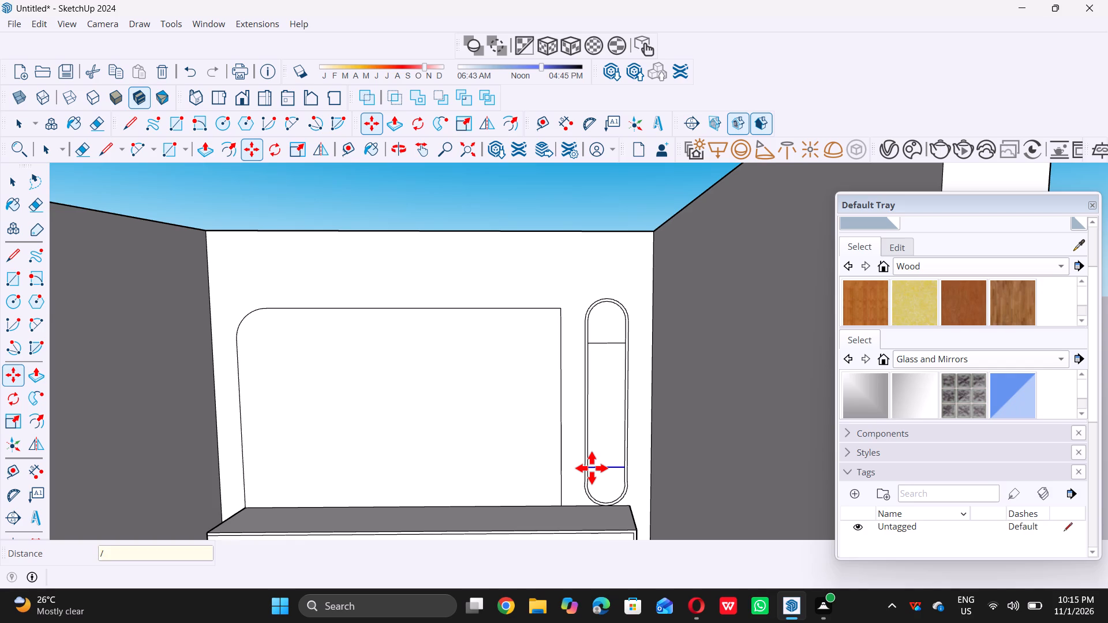
key(3)
key(Return)
key(space)
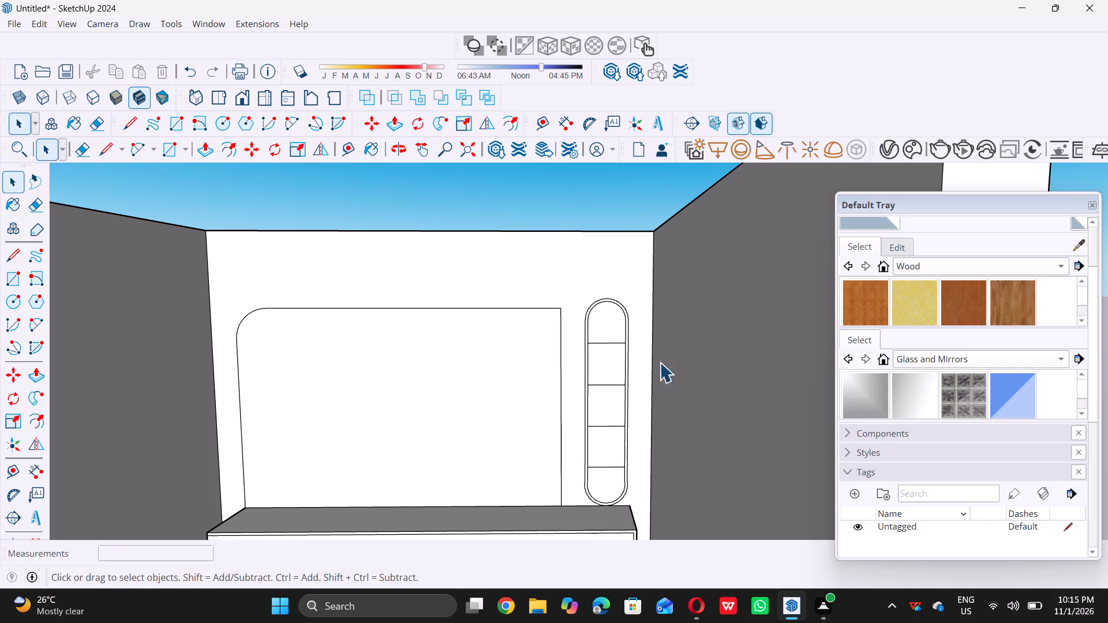
Copy all four horizontal lines in the slot 1" downward to give each shelf its thickness.
scroll(598, 366, down, 6)
middle_drag(527, 389, 591, 418)
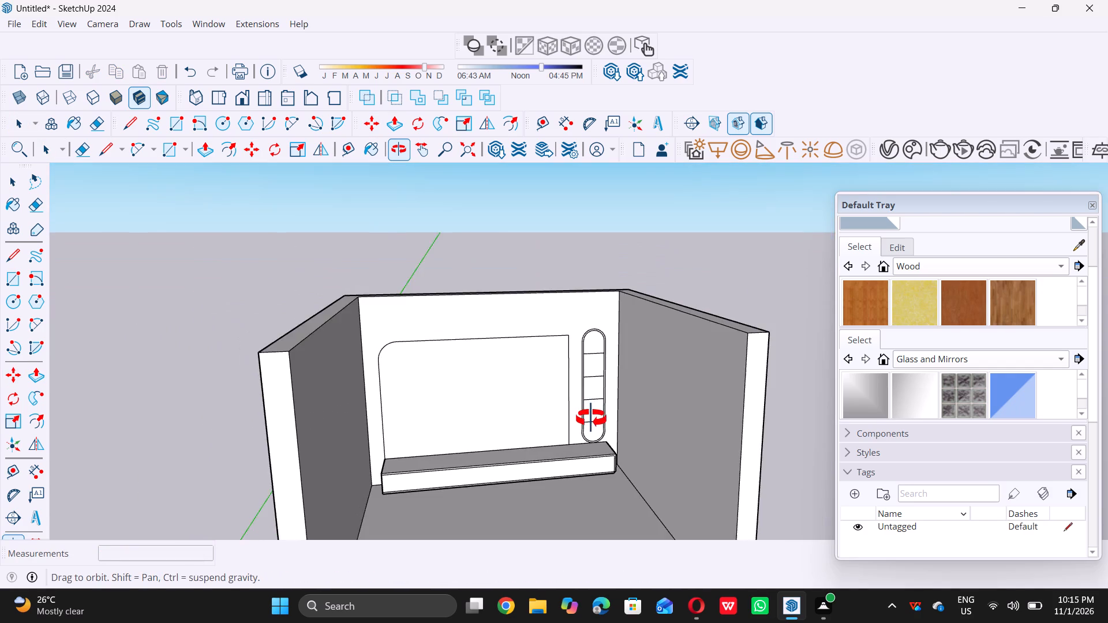
middle_drag(591, 418, 593, 418)
scroll(591, 348, up, 7)
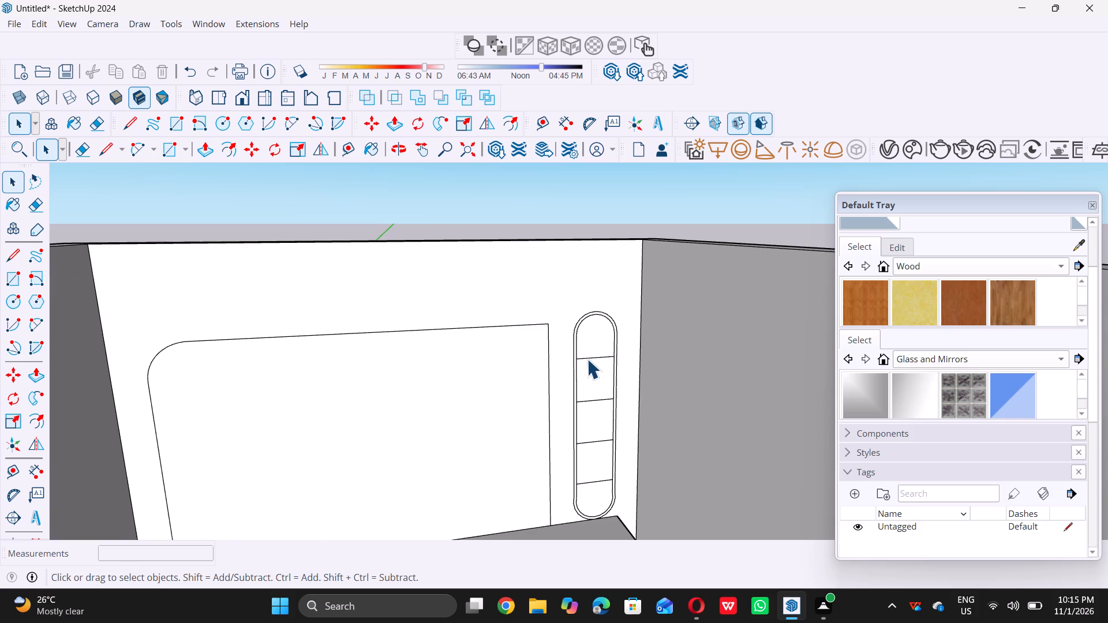
scroll(588, 358, up, 3)
scroll(585, 361, down, 1)
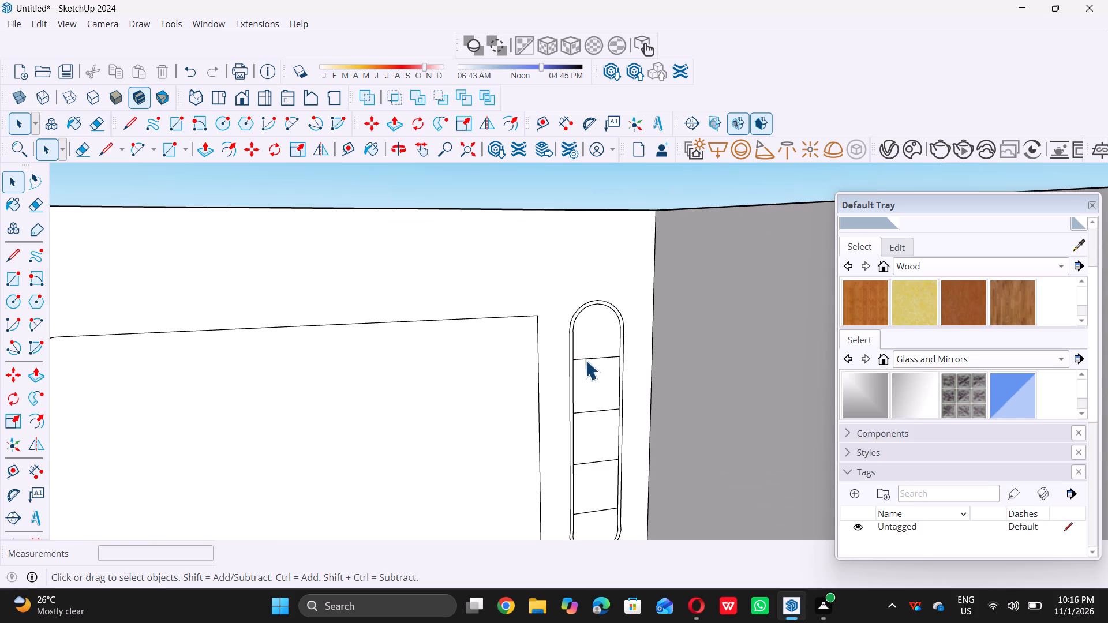
scroll(585, 359, up, 1)
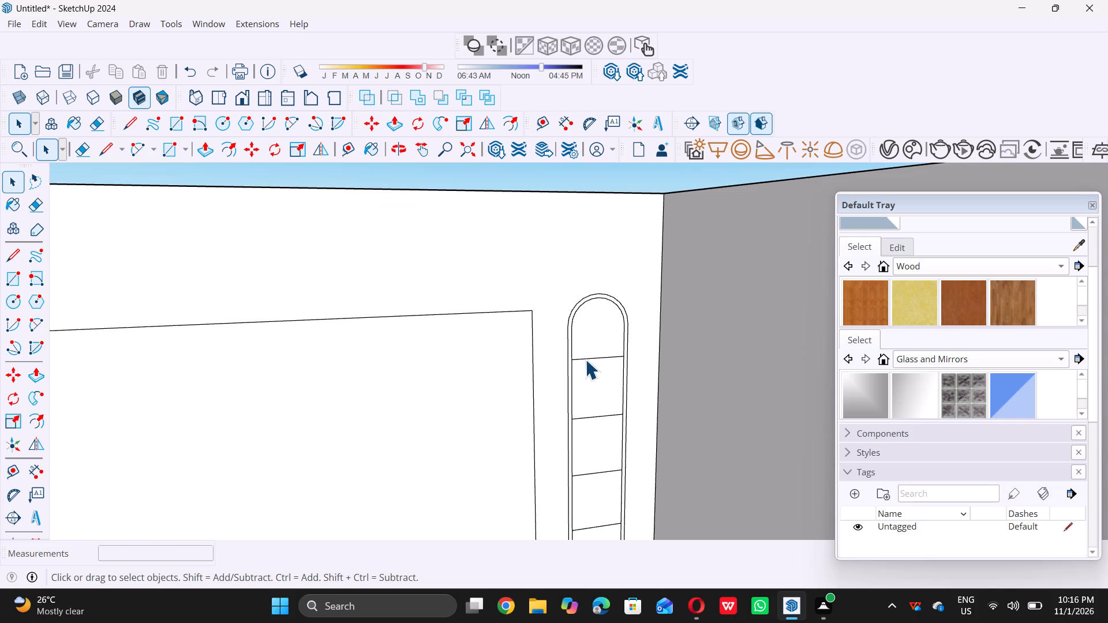
click(585, 359)
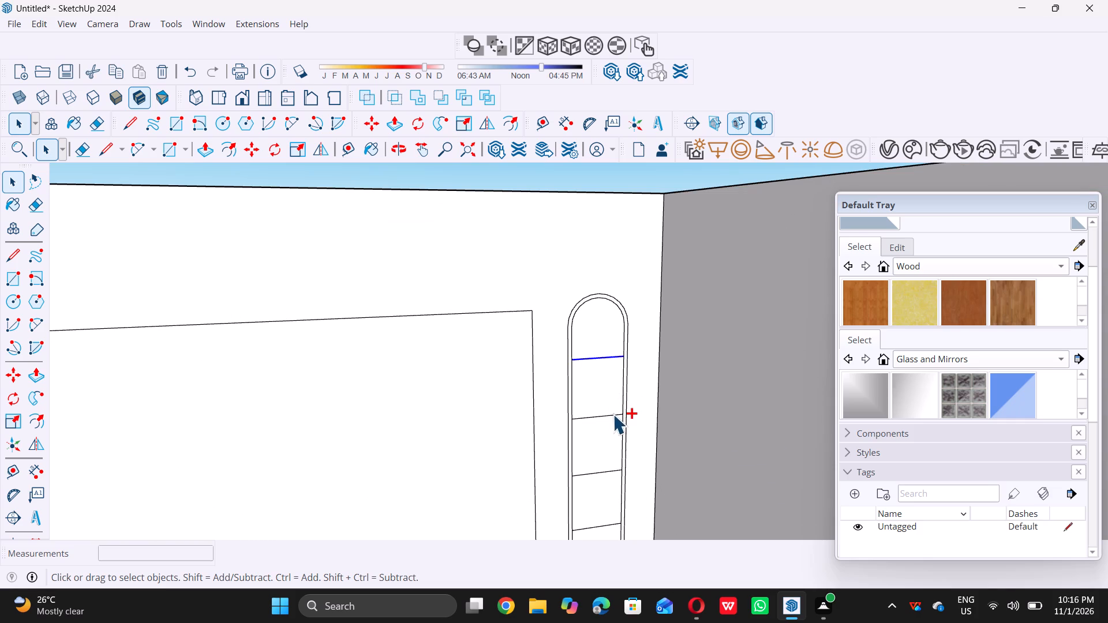
ctrl+click(611, 415)
ctrl+scroll(582, 361, down, 4)
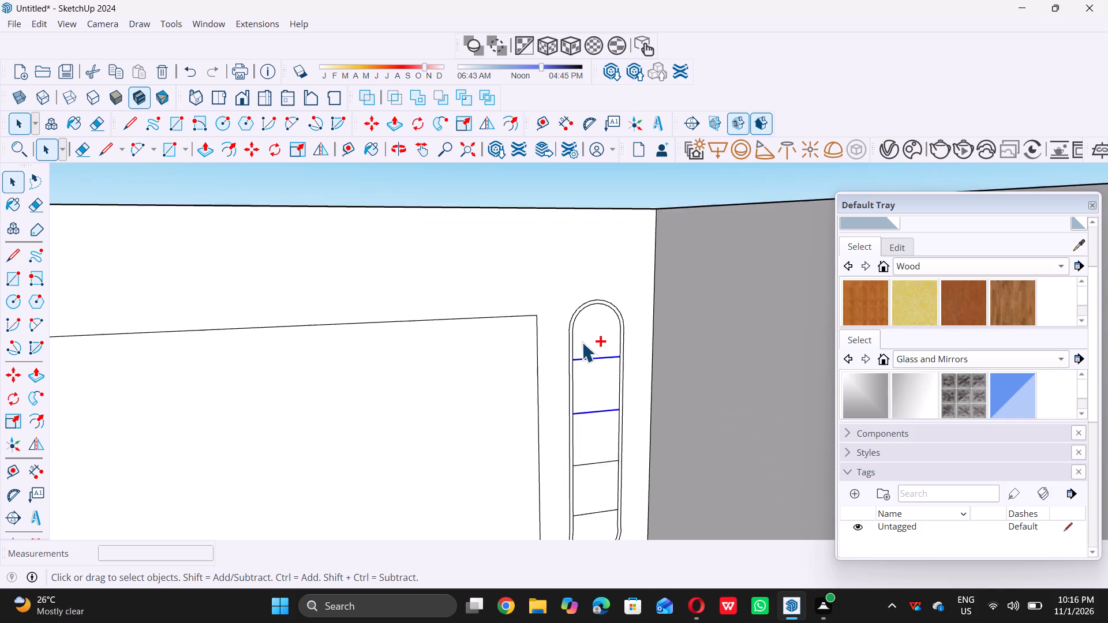
ctrl+scroll(582, 342, down, 3)
ctrl+scroll(583, 431, up, 11)
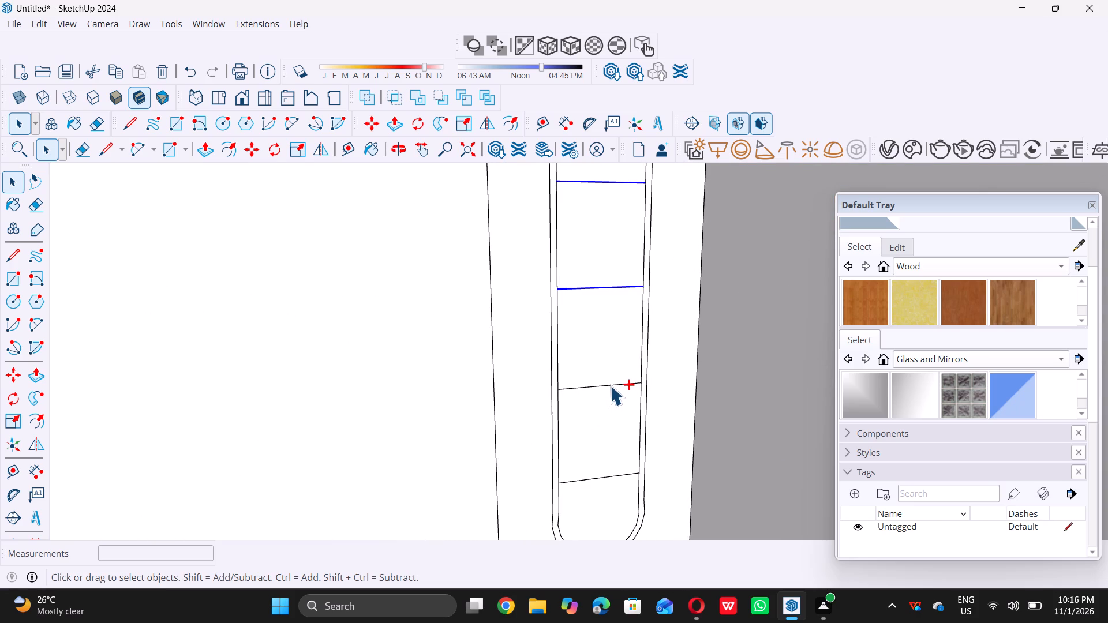
ctrl+click(611, 385)
ctrl+scroll(611, 386, down, 4)
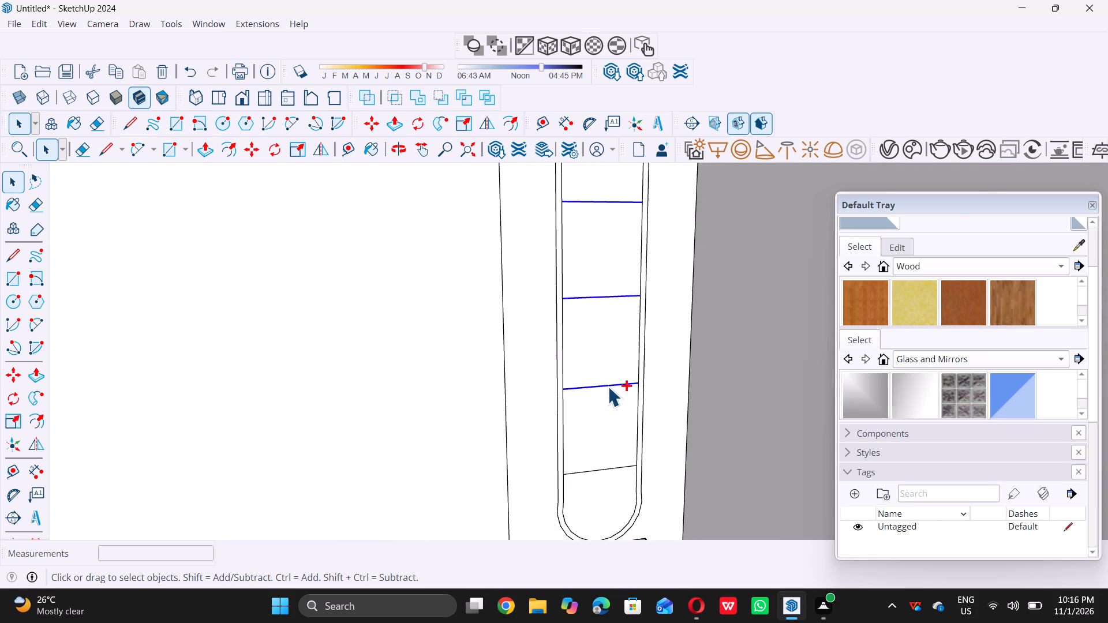
ctrl+scroll(608, 386, down, 4)
ctrl+scroll(593, 440, up, 6)
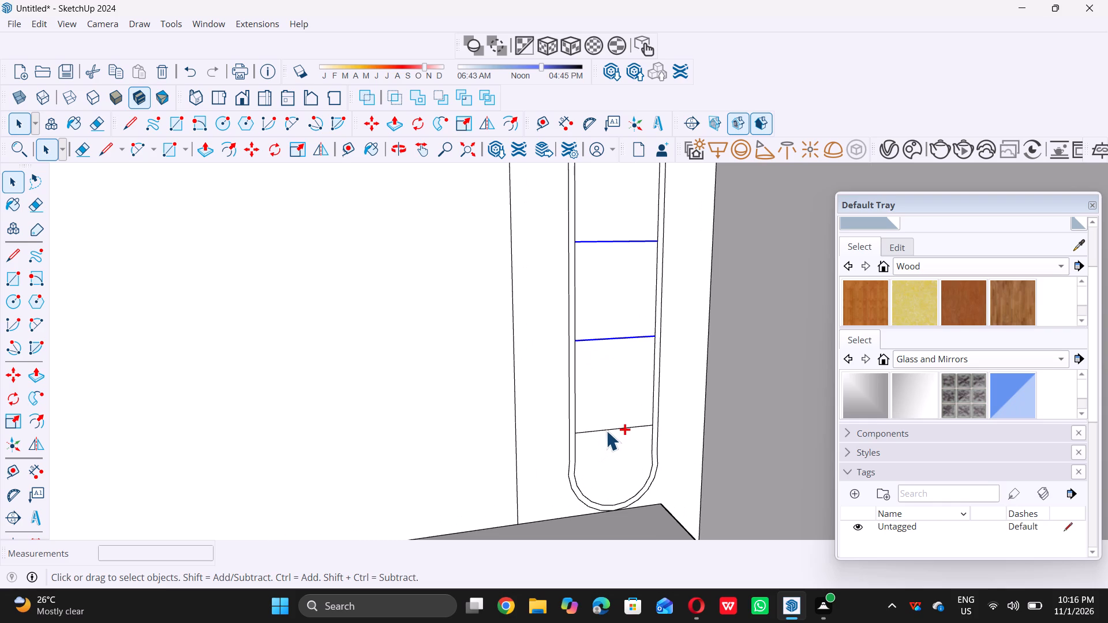
ctrl+click(606, 430)
ctrl+scroll(593, 443, down, 13)
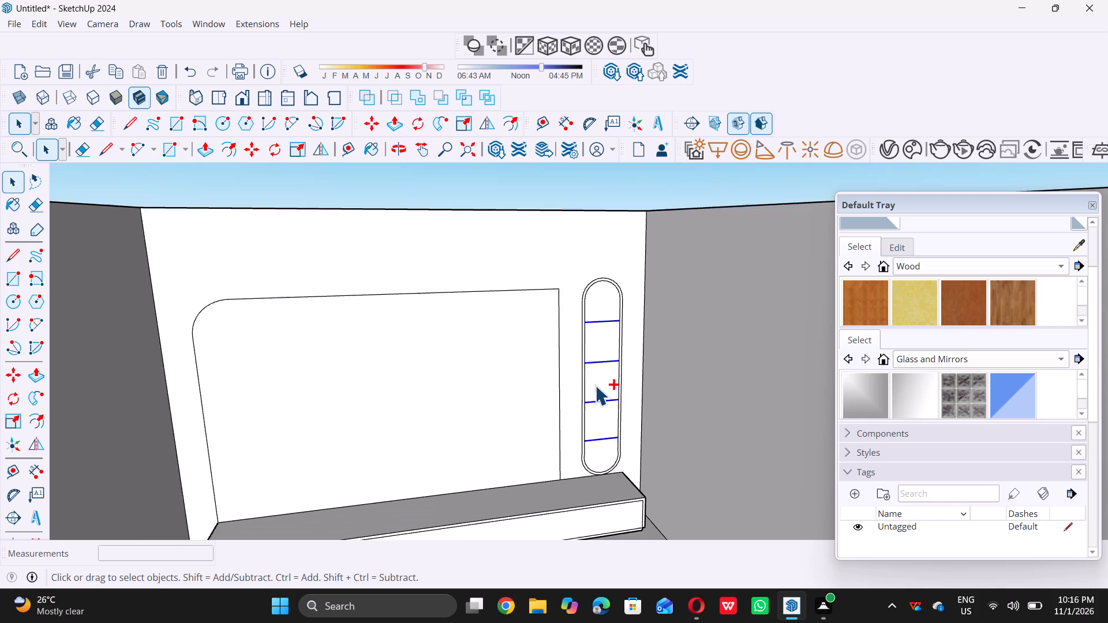
scroll(604, 318, up, 8)
key(m)
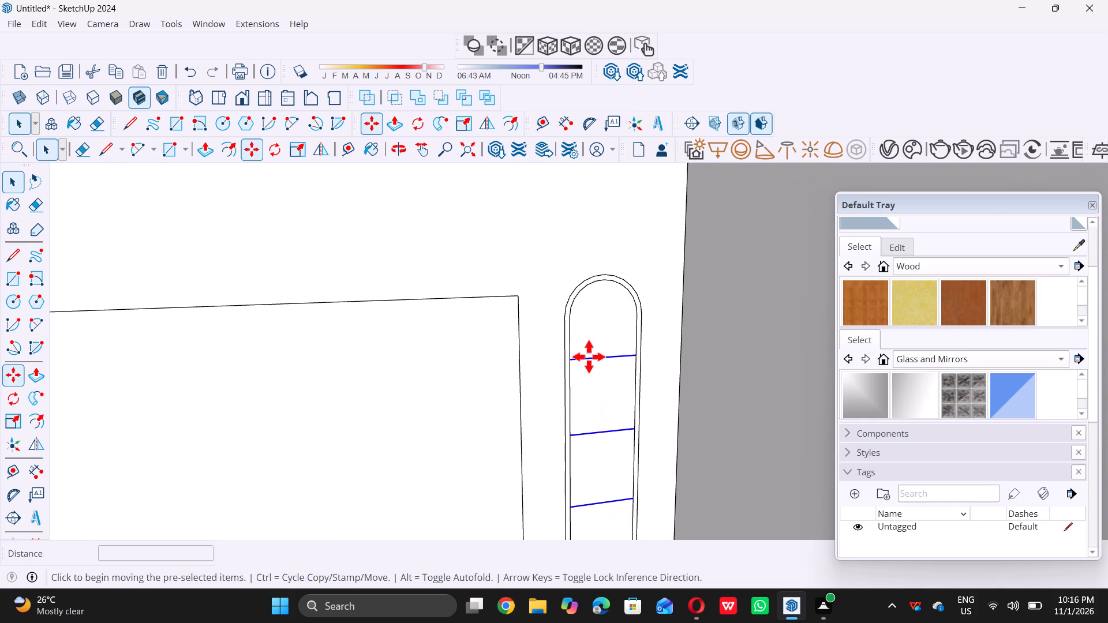
scroll(575, 359, up, 15)
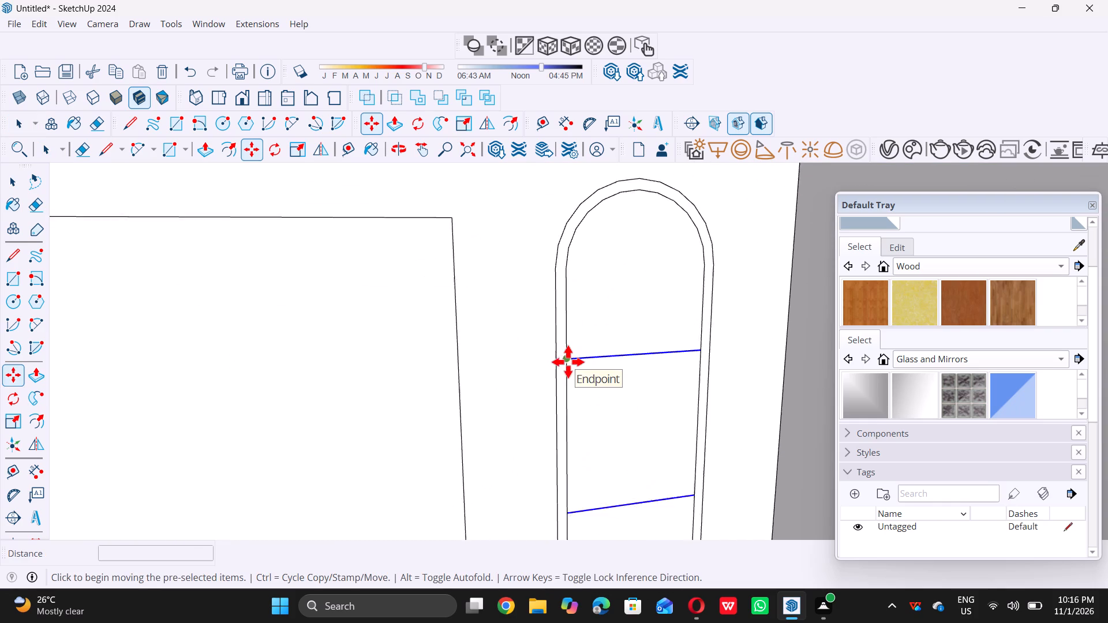
click(567, 358)
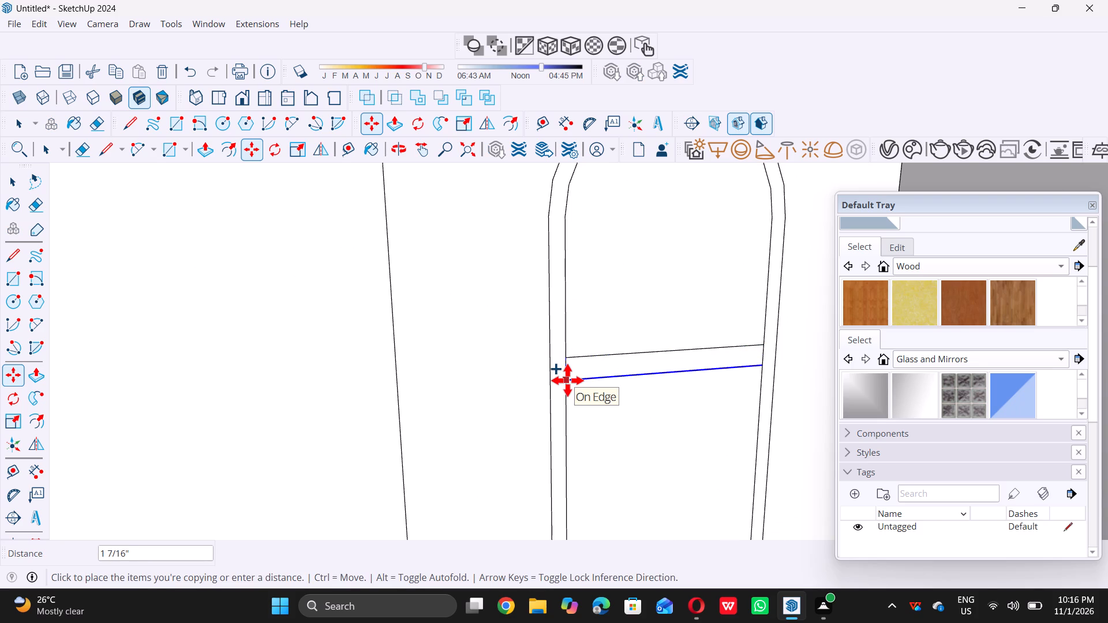
key(1)
key(shift+quotedbl)
key(Return)
key(space)
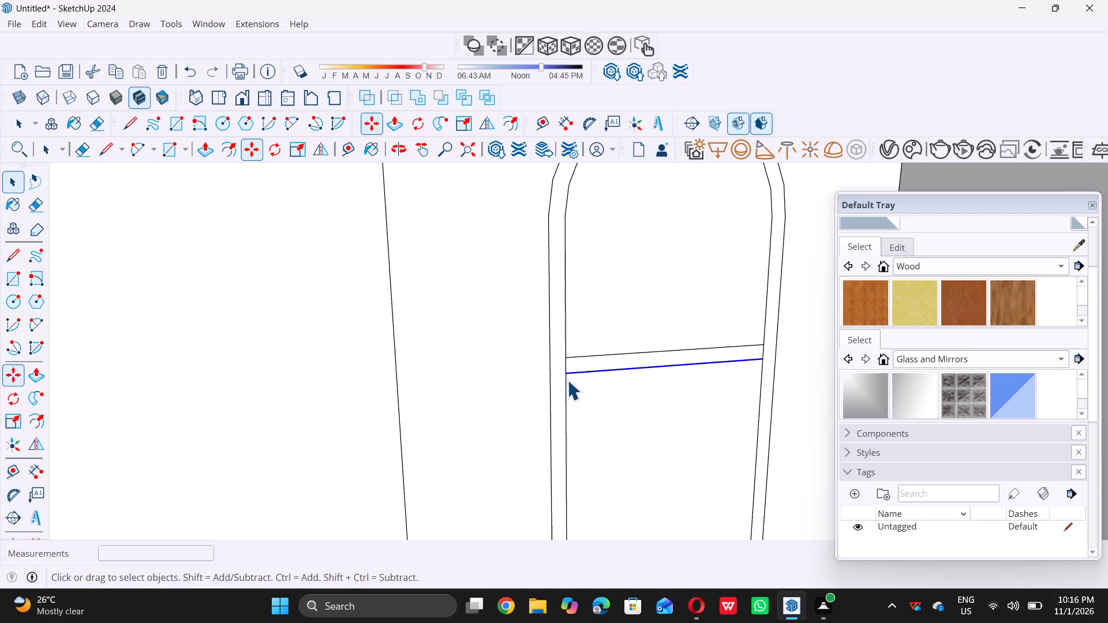
scroll(567, 358, down, 17)
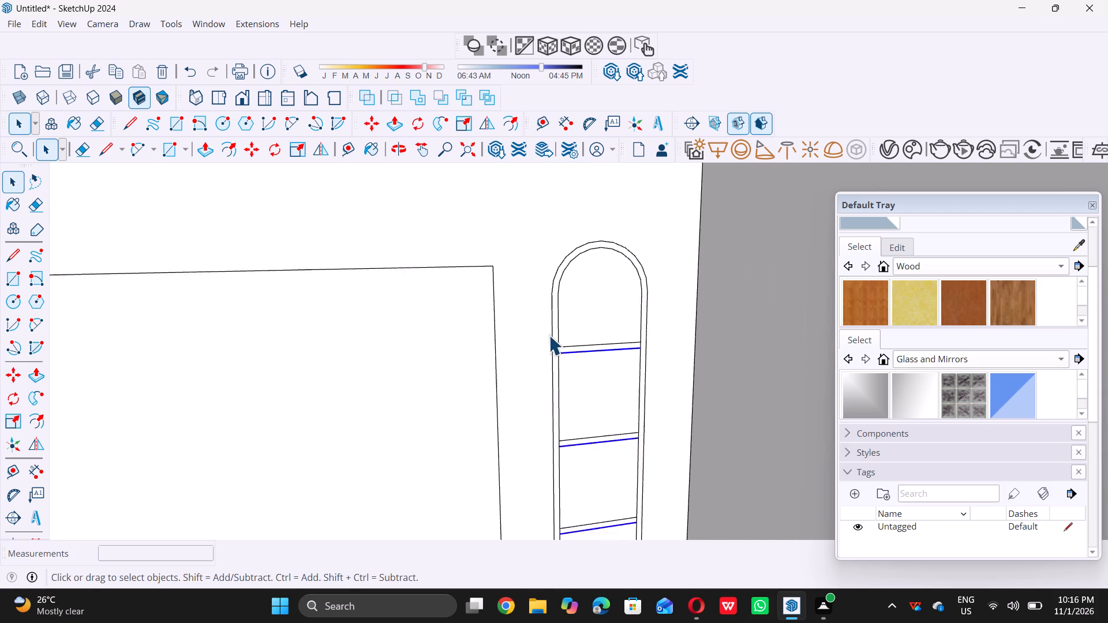
scroll(549, 335, down, 14)
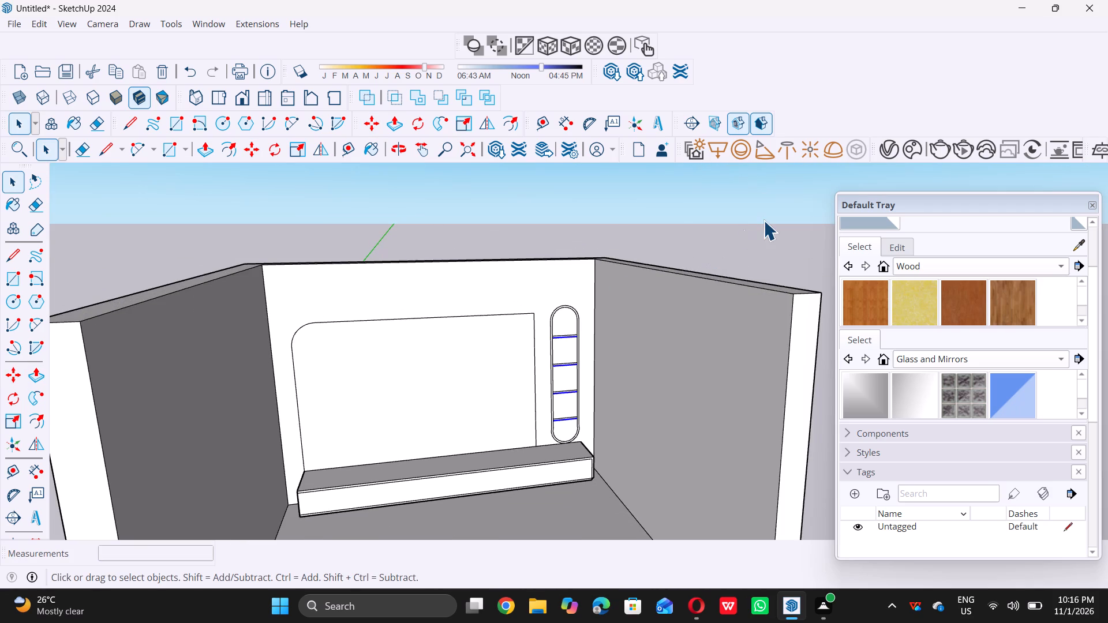
double_click(764, 220)
Erase the short inner-outline segments at both ends of the topmost shelf so it joins the slot's border.
middle_drag(499, 404, 541, 412)
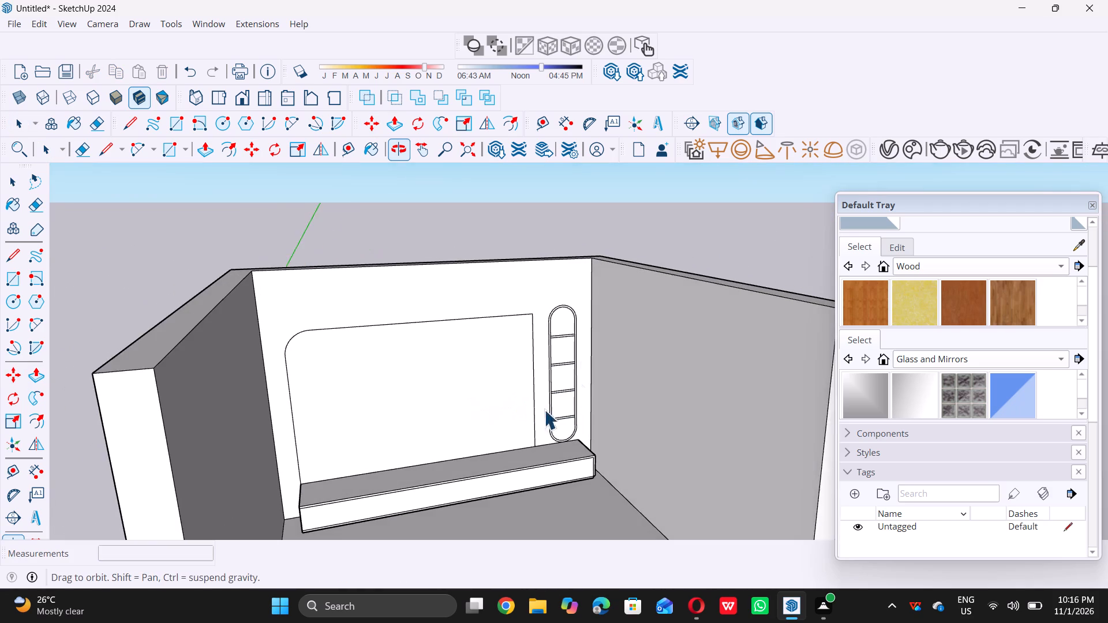
scroll(582, 352, up, 9)
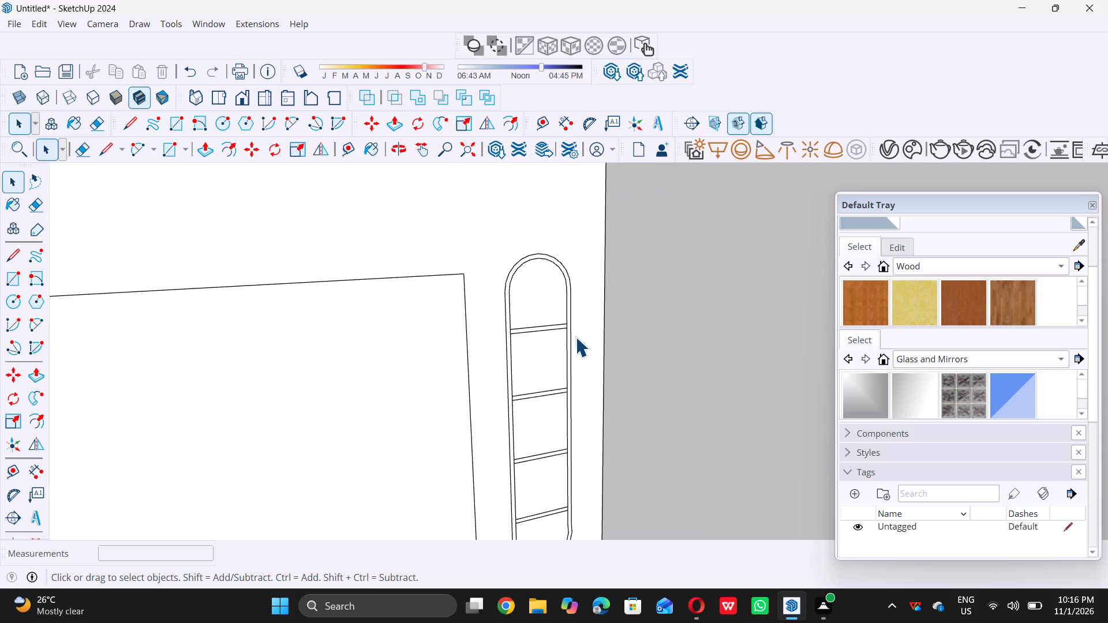
key(e)
scroll(566, 335, up, 14)
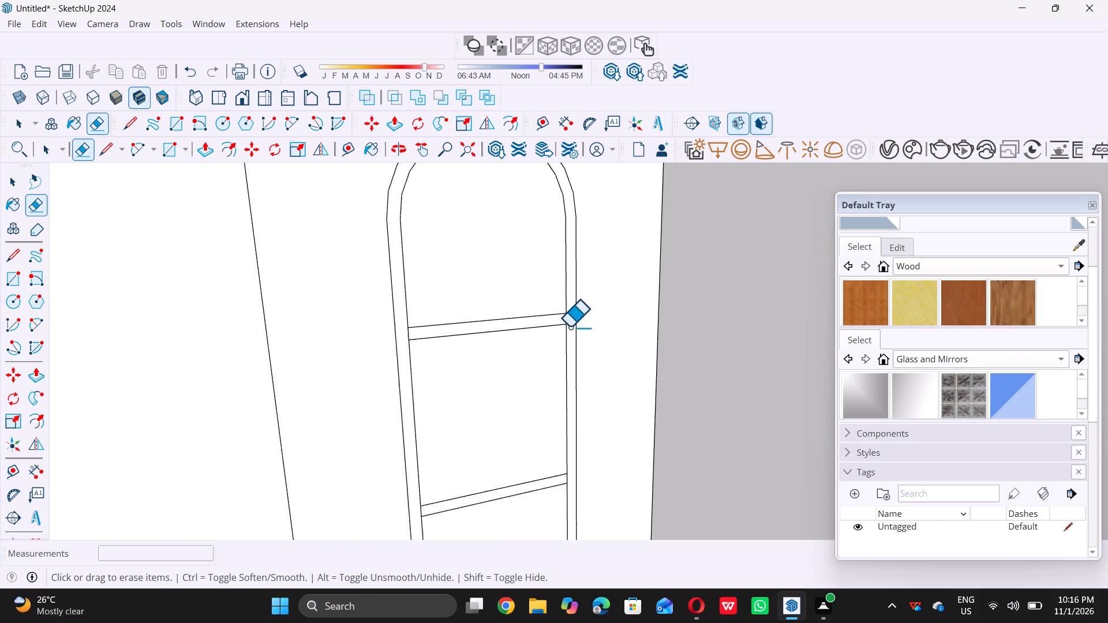
scroll(570, 326, up, 4)
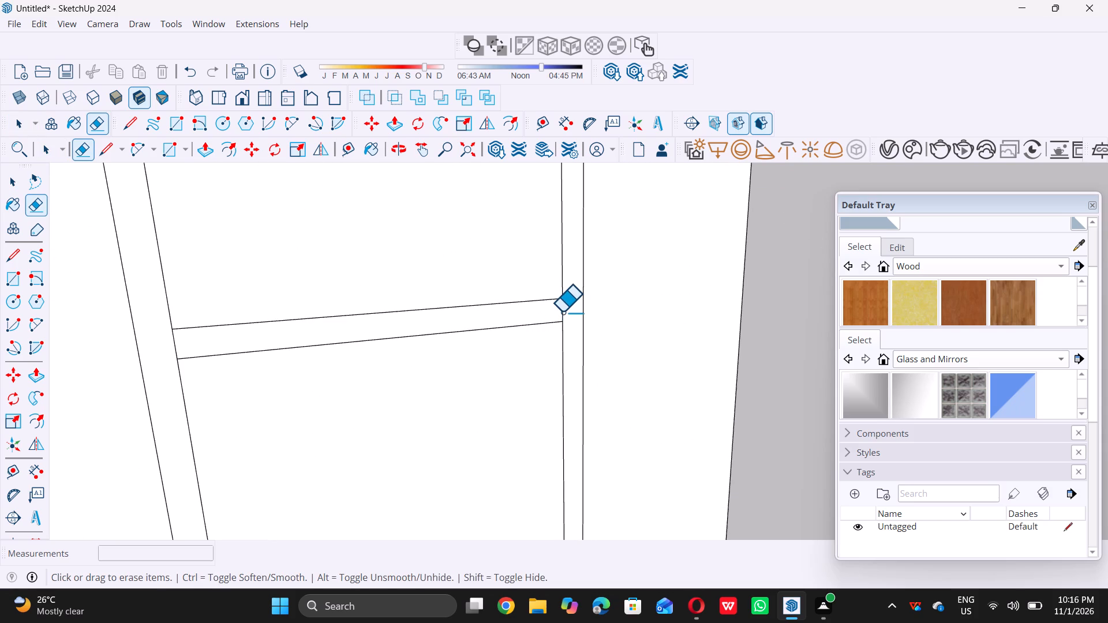
double_click(562, 311)
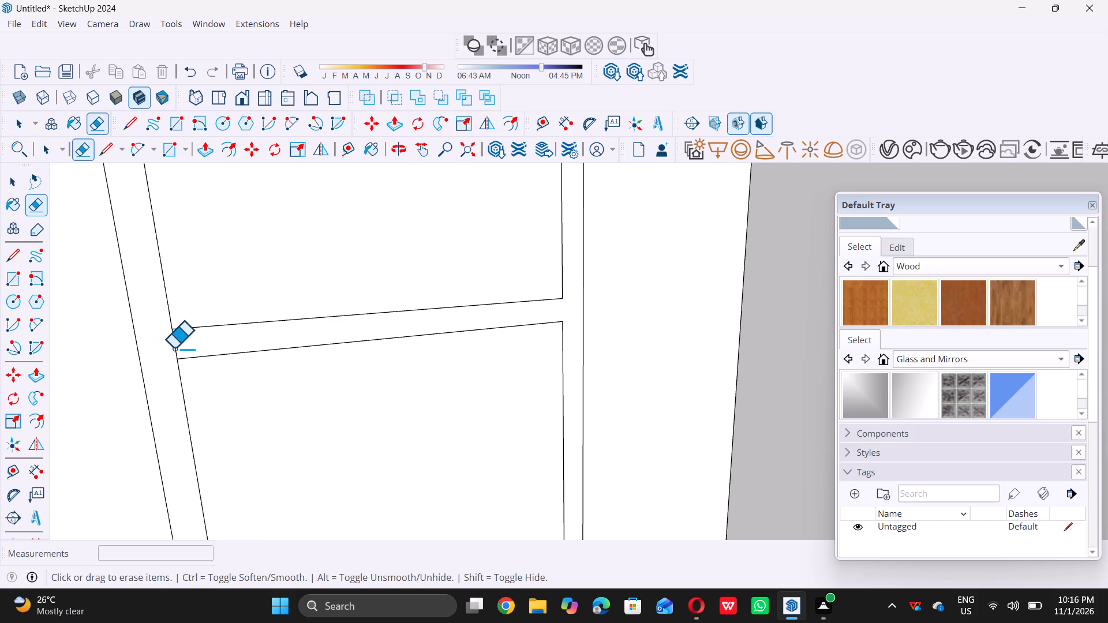
click(174, 348)
Erase the short inner-outline segments at both ends of the second shelf from the top.
scroll(282, 323, down, 17)
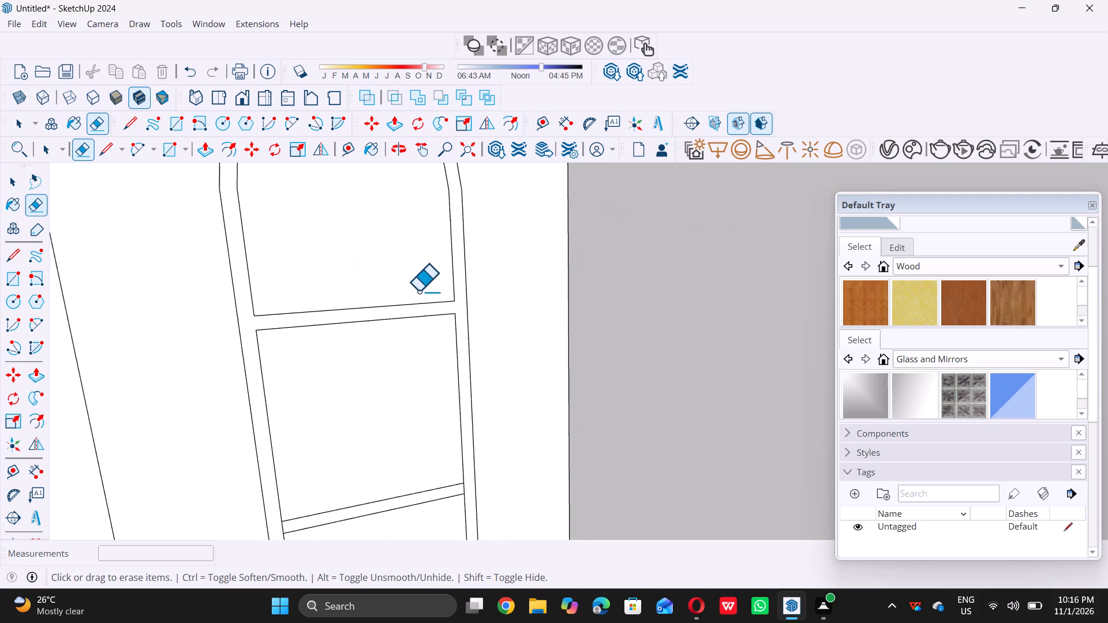
scroll(418, 291, down, 6)
scroll(436, 403, up, 13)
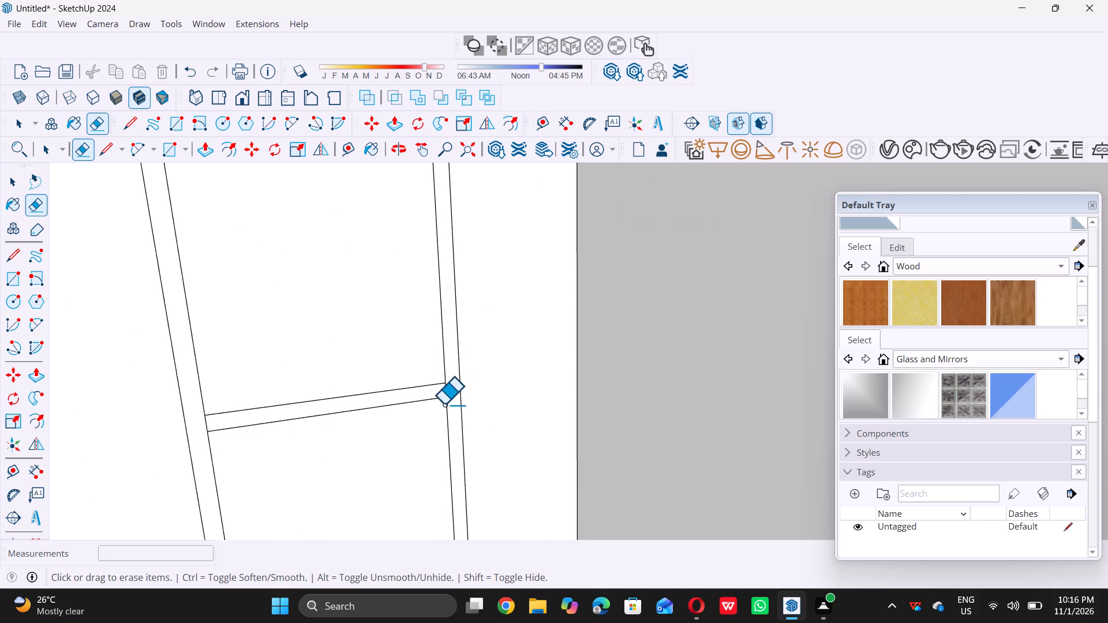
scroll(444, 404, up, 12)
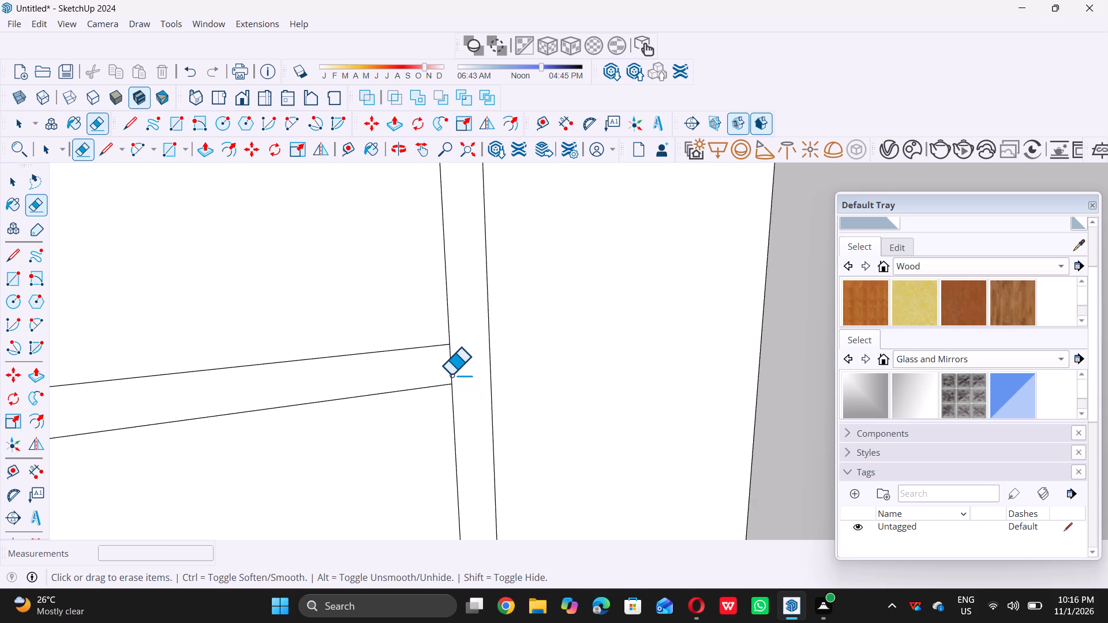
click(451, 374)
scroll(455, 372, down, 20)
scroll(455, 372, down, 1)
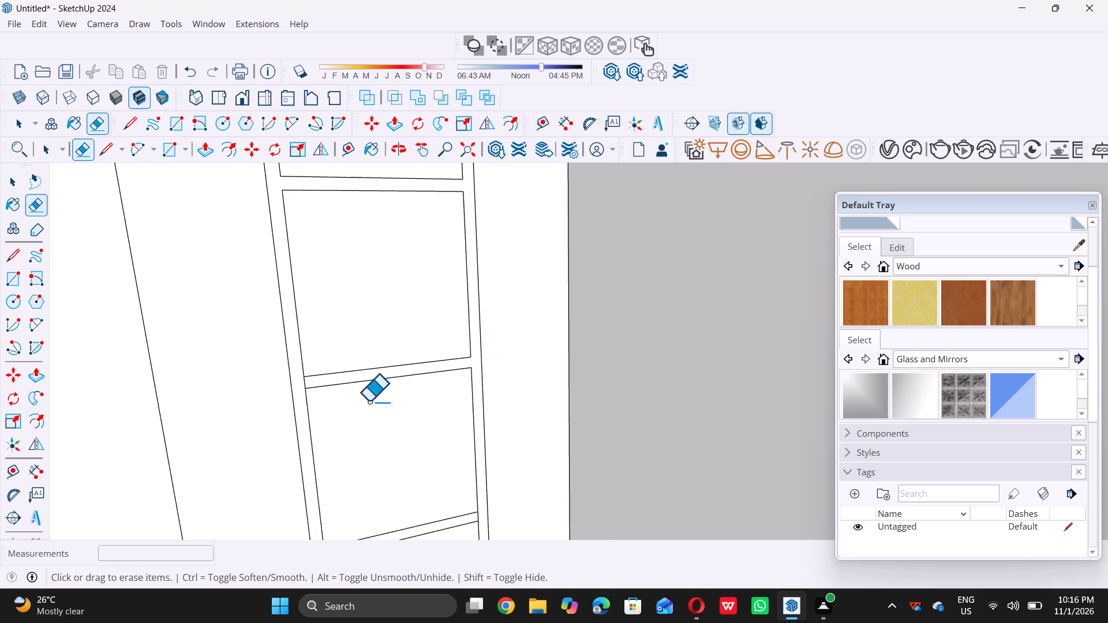
scroll(313, 395, up, 14)
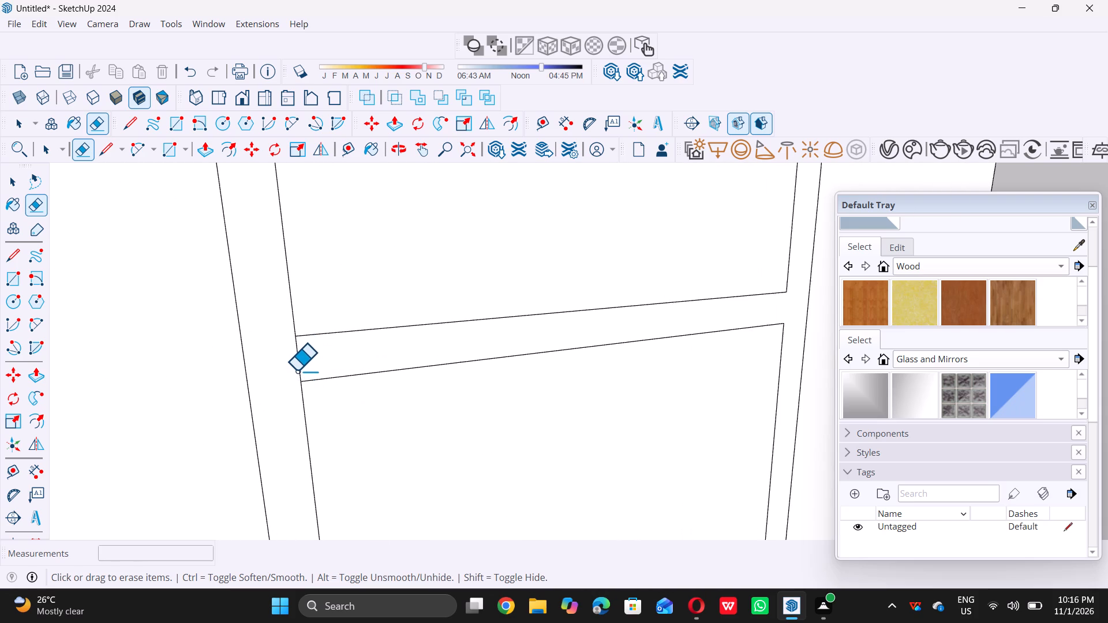
click(297, 370)
click(300, 367)
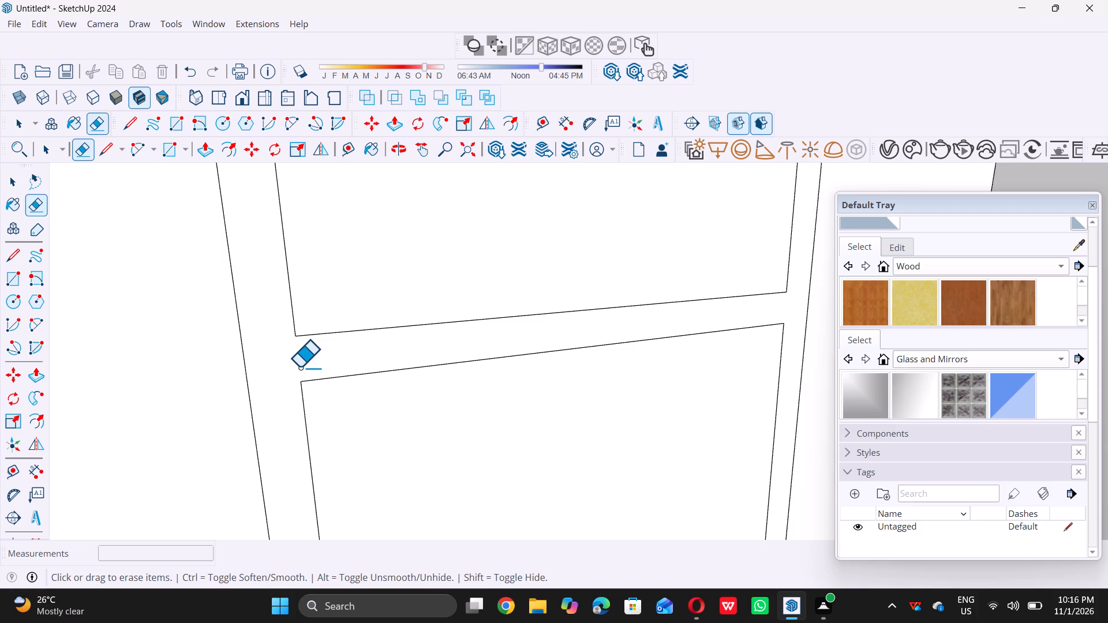
scroll(306, 365, down, 20)
scroll(306, 365, down, 12)
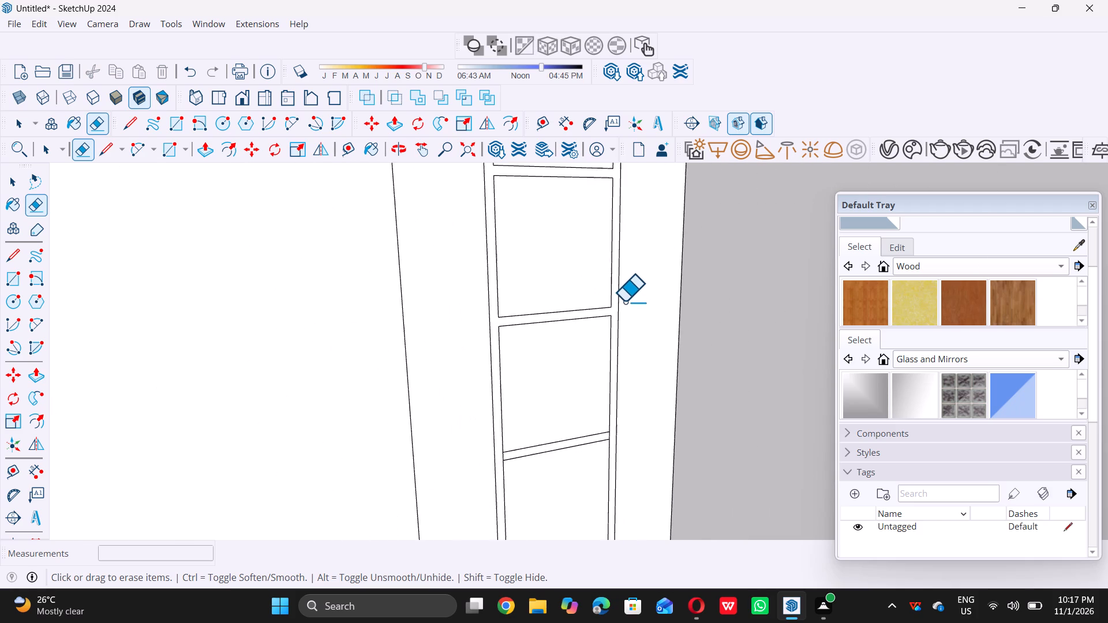
Erase the short inner-outline segments at both ends of the third shelf from the top so it joins the slot's border.
scroll(624, 301, down, 6)
scroll(613, 420, up, 8)
scroll(621, 332, up, 2)
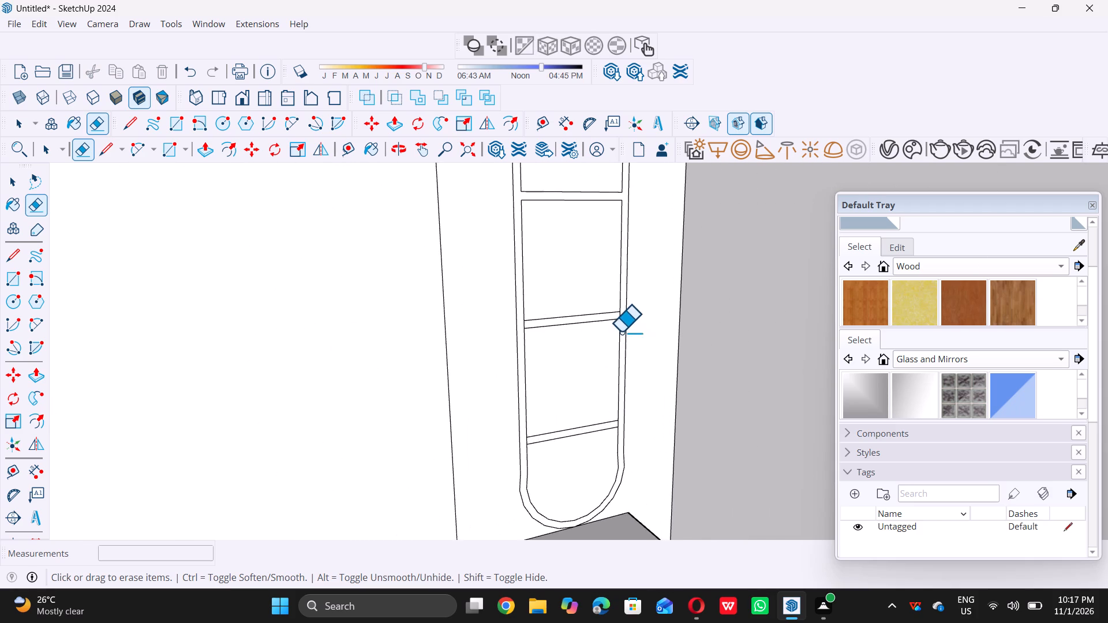
scroll(621, 332, up, 17)
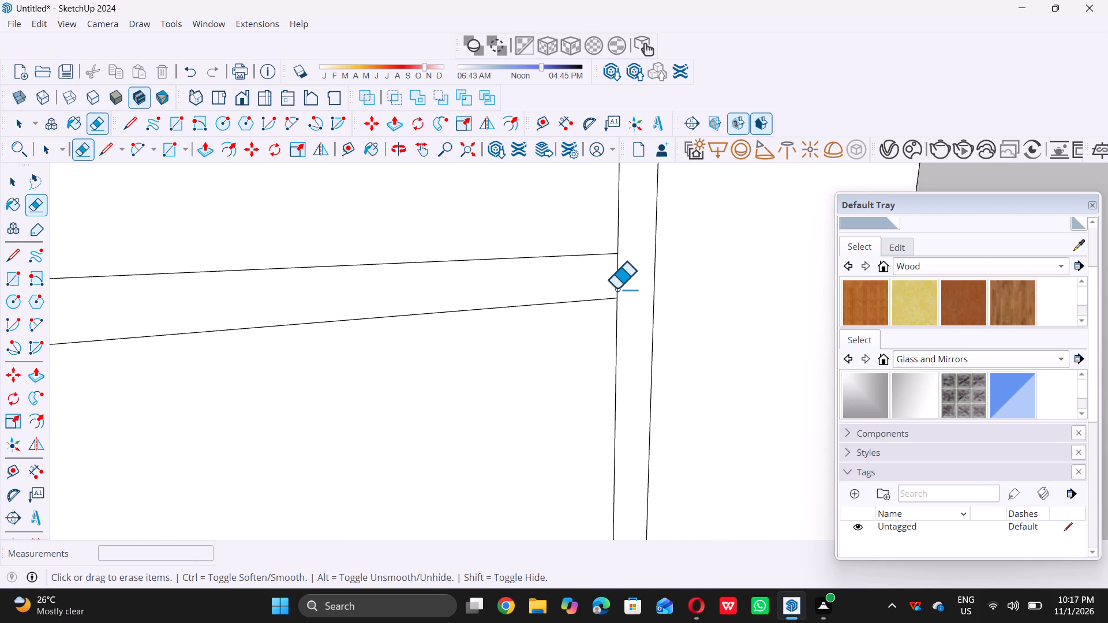
click(618, 287)
scroll(620, 286, down, 18)
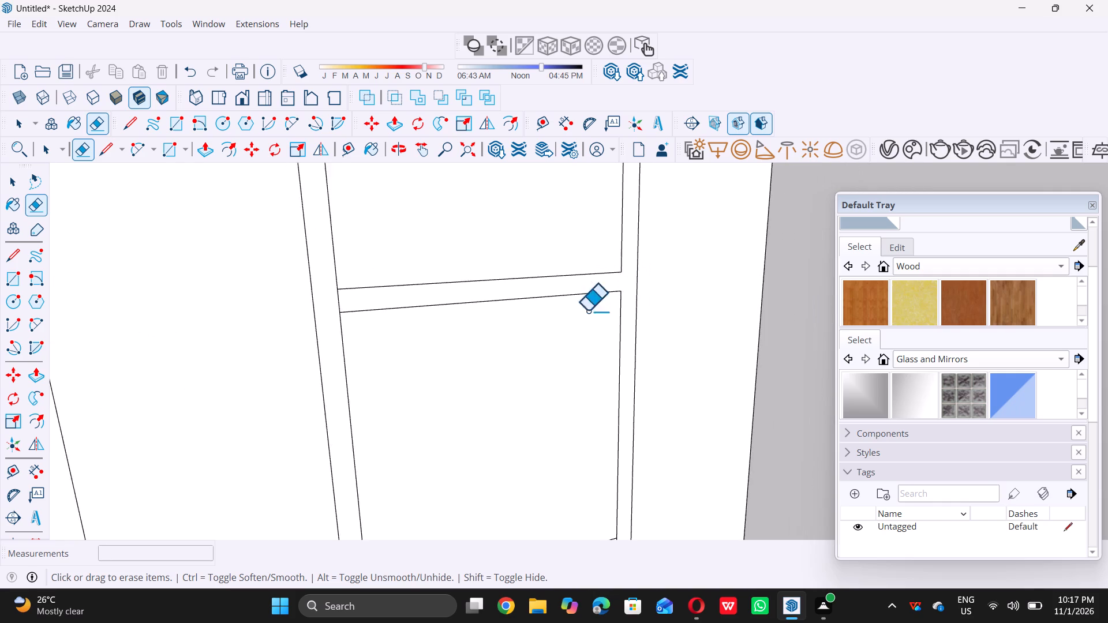
scroll(439, 317, up, 12)
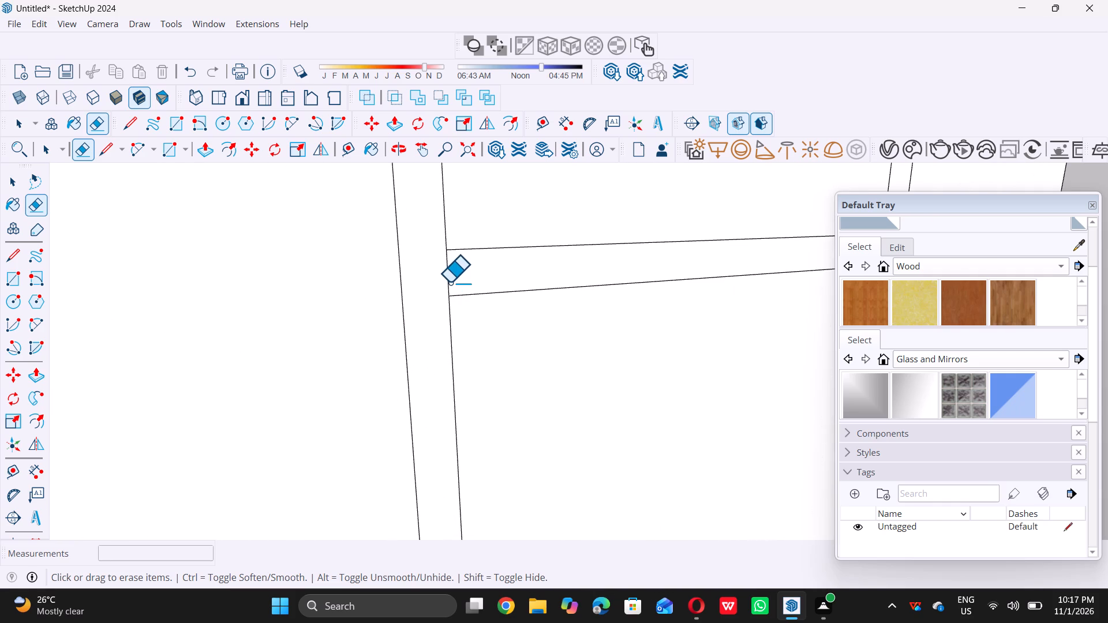
double_click(446, 282)
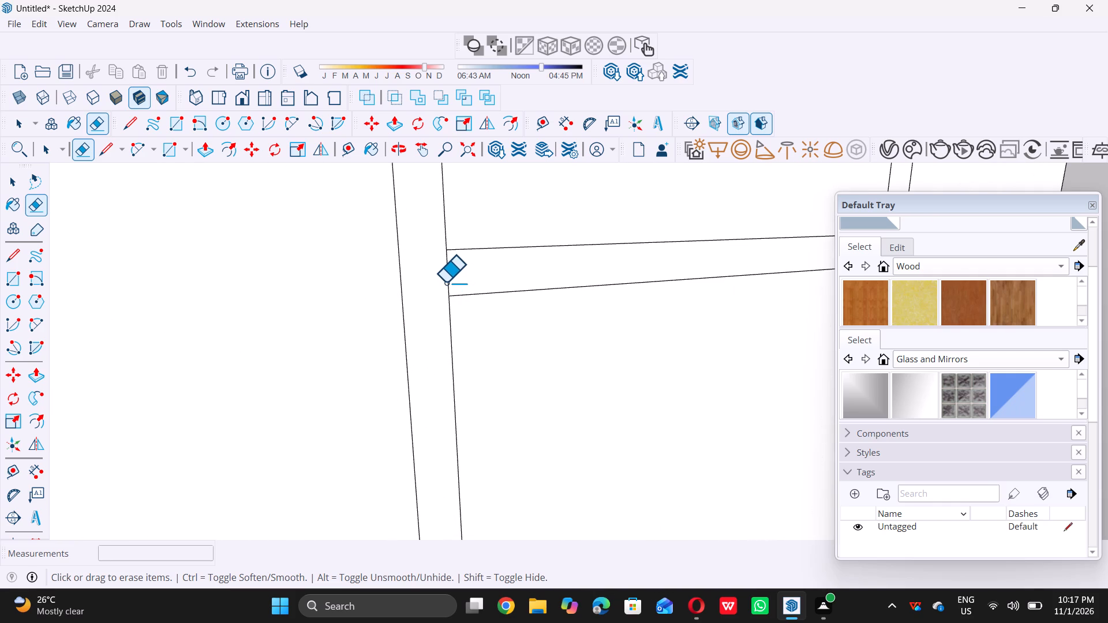
double_click(447, 281)
scroll(447, 281, down, 20)
scroll(447, 281, down, 10)
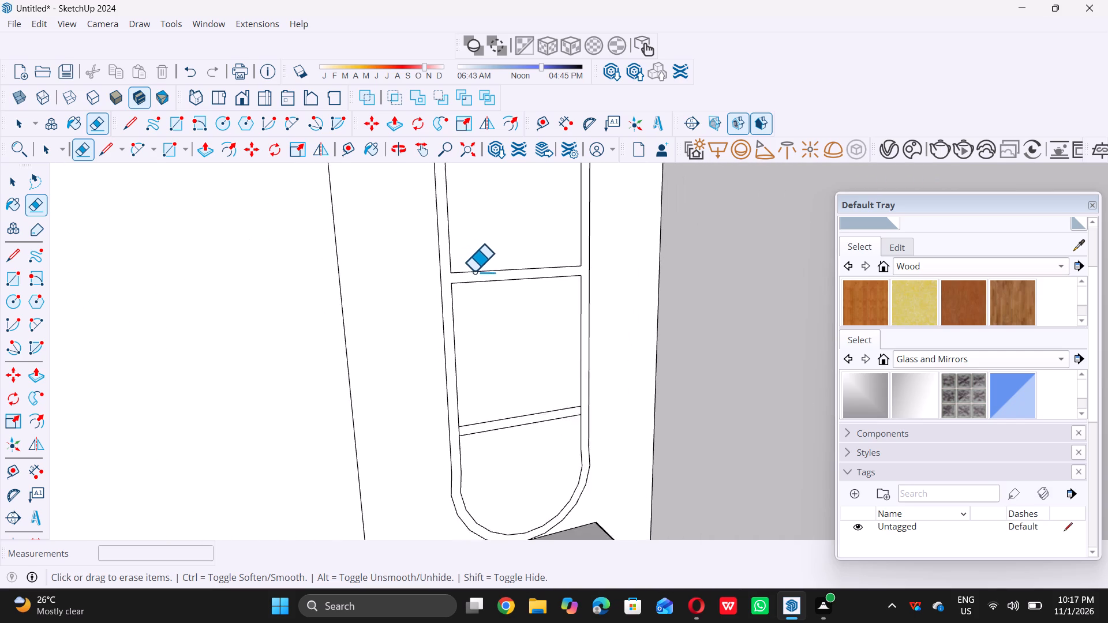
Erase the short inner-outline segments at both ends of the bottom shelf so it joins the slot's border.
scroll(550, 402, up, 11)
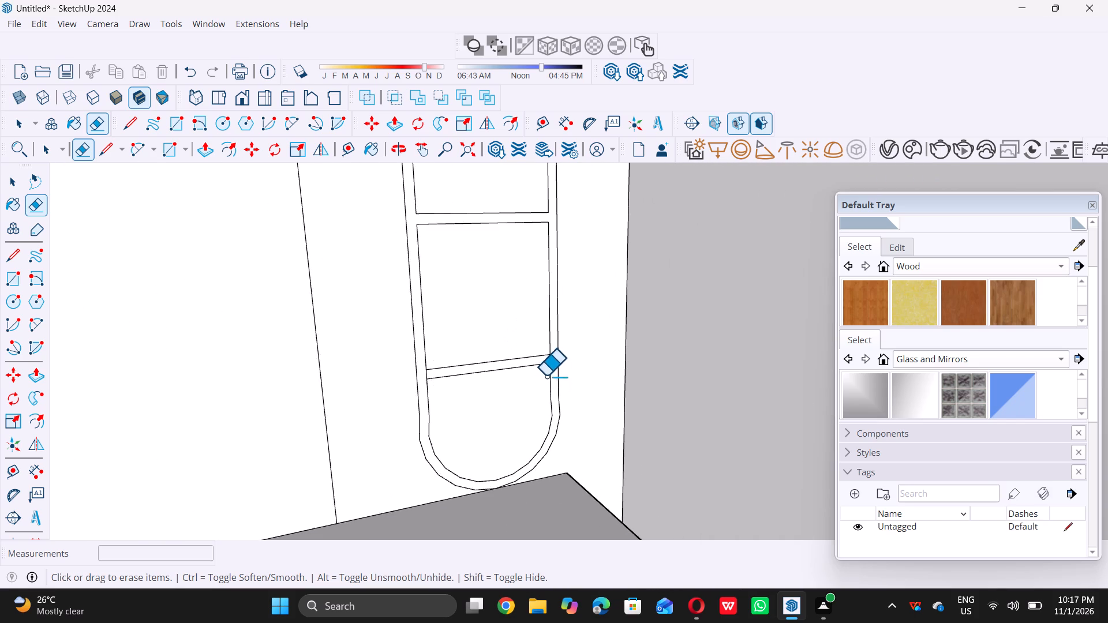
scroll(546, 376, up, 16)
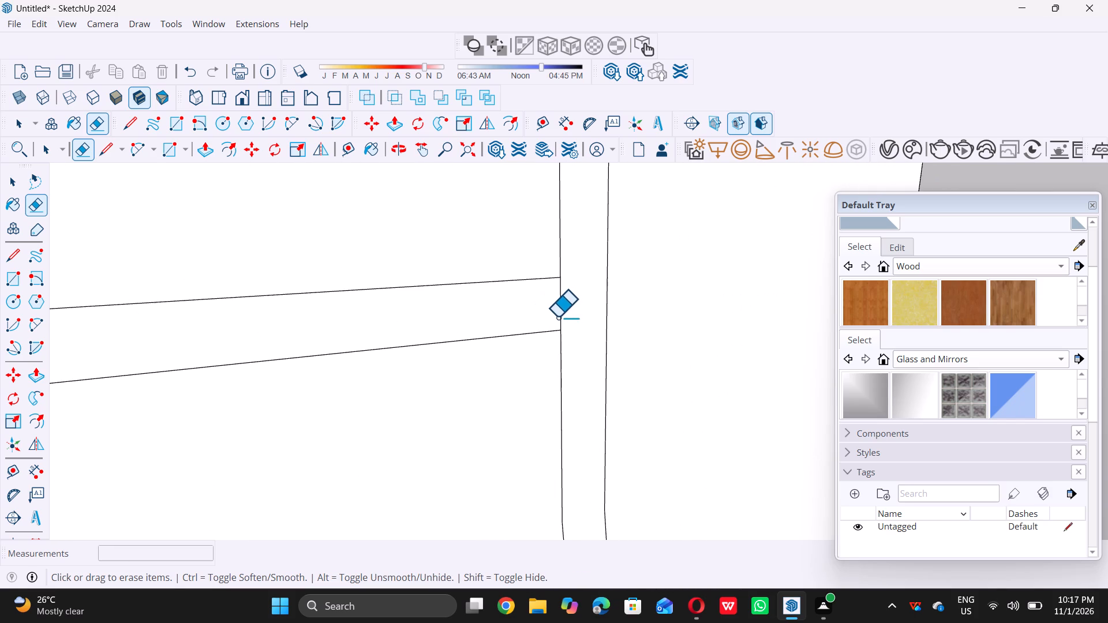
click(559, 317)
scroll(560, 316, down, 14)
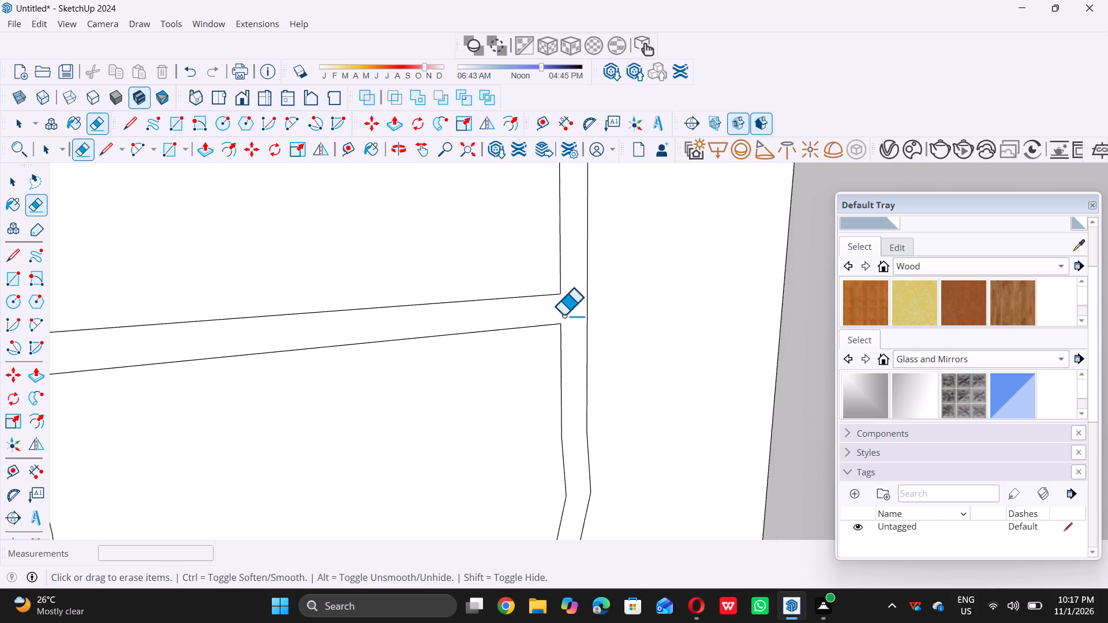
scroll(563, 315, down, 8)
scroll(353, 345, up, 9)
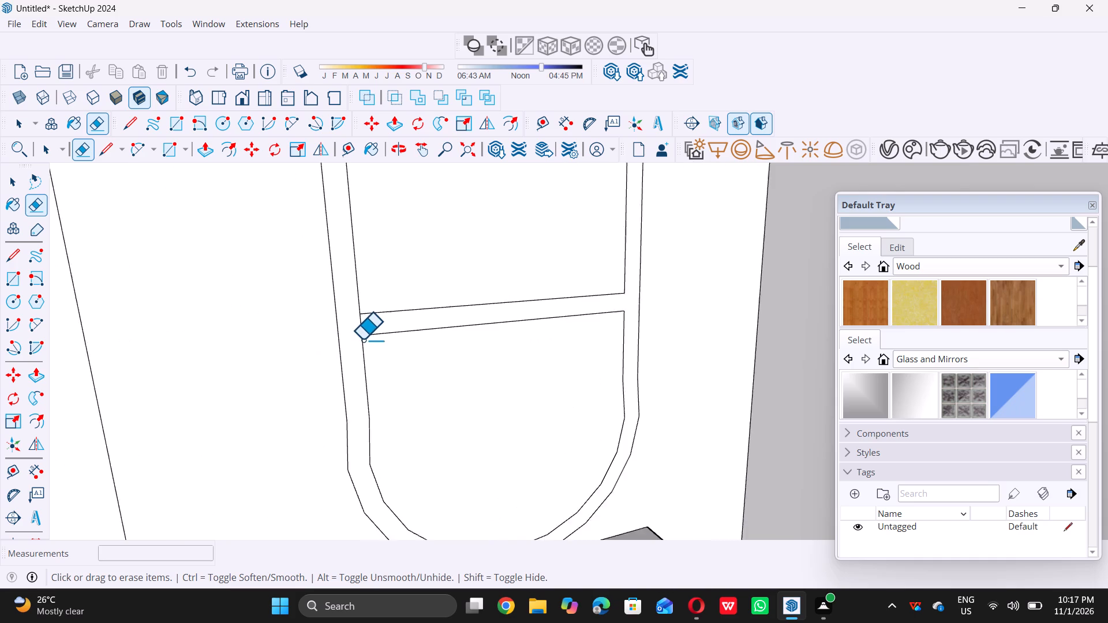
scroll(362, 339, up, 6)
click(361, 312)
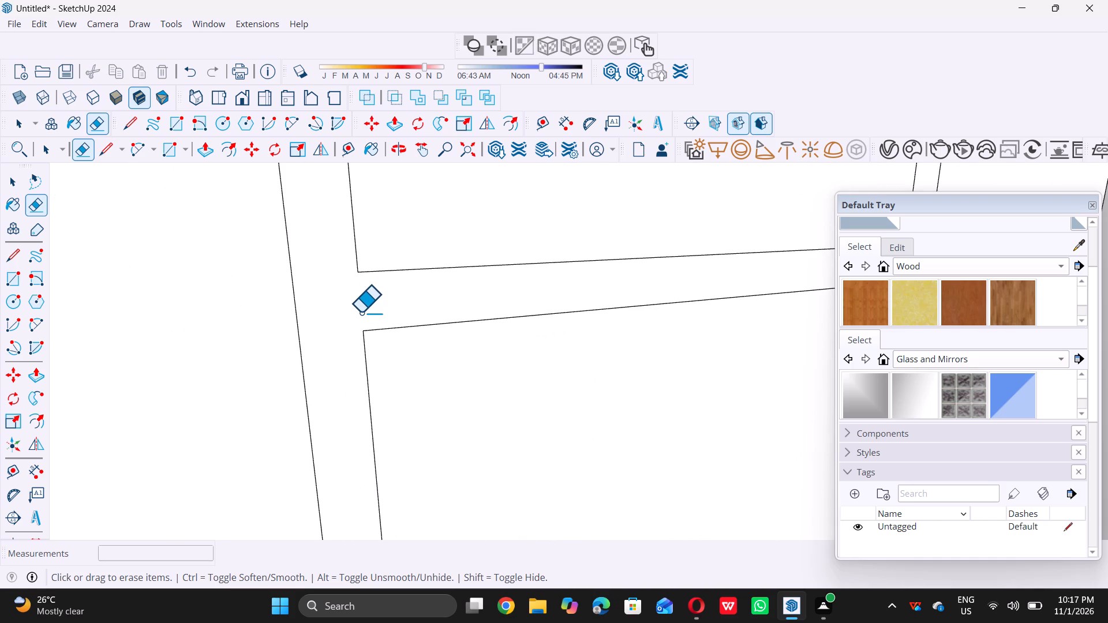
key(space)
Push/Pull the joined frame-and-shelves face of the rounded slot 5" out from the back wall.
scroll(361, 316, down, 13)
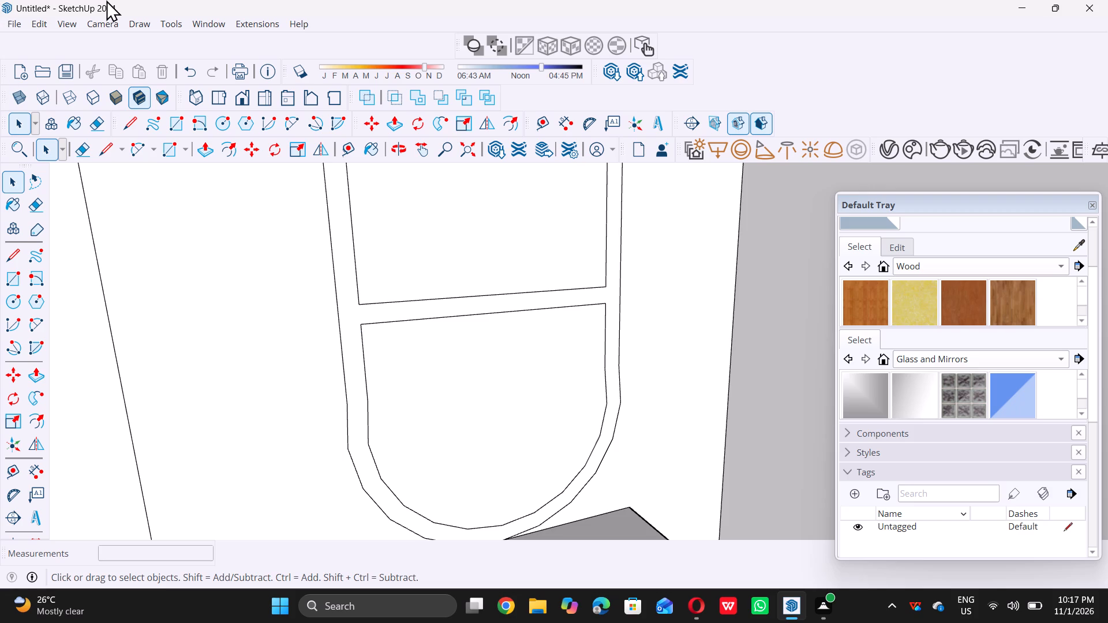
scroll(301, 343, down, 11)
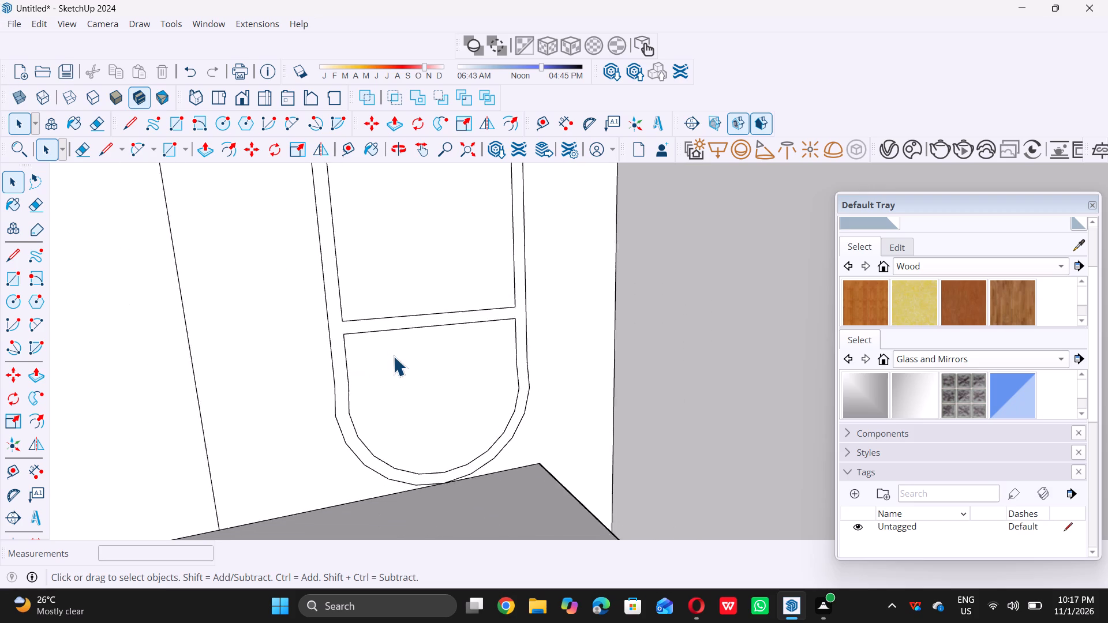
scroll(393, 356, down, 20)
scroll(393, 356, down, 5)
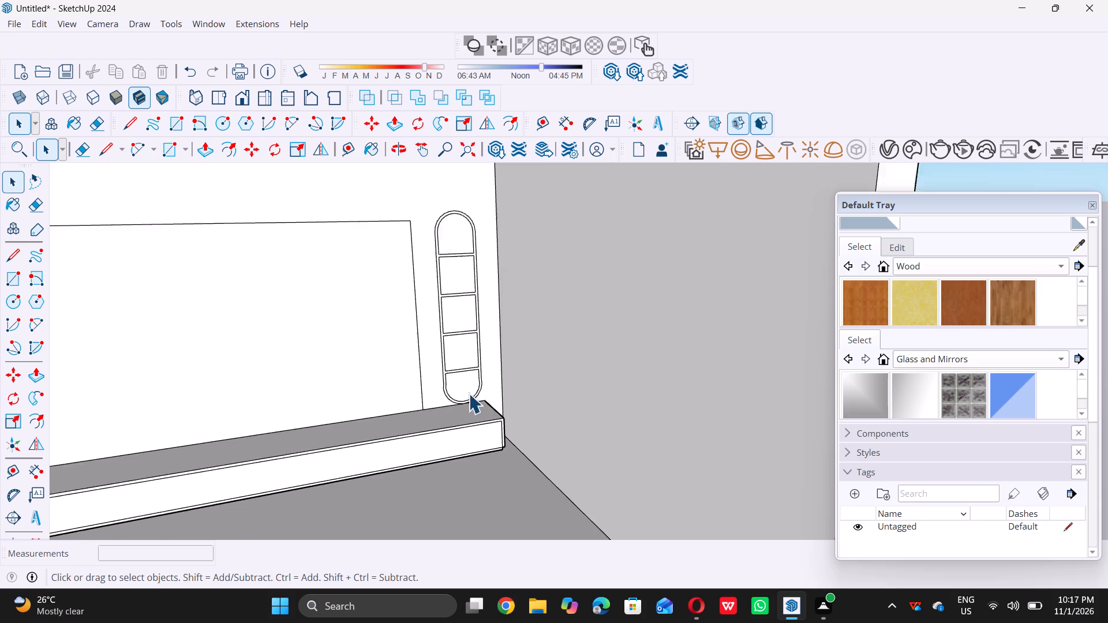
middle_drag(410, 375, 471, 400)
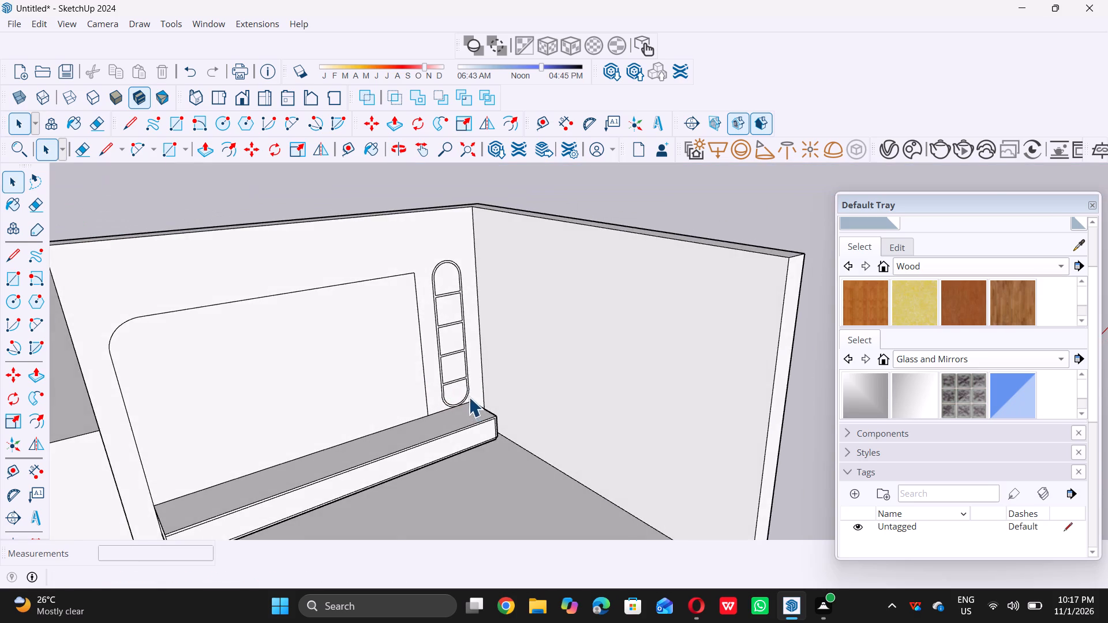
scroll(467, 393, up, 11)
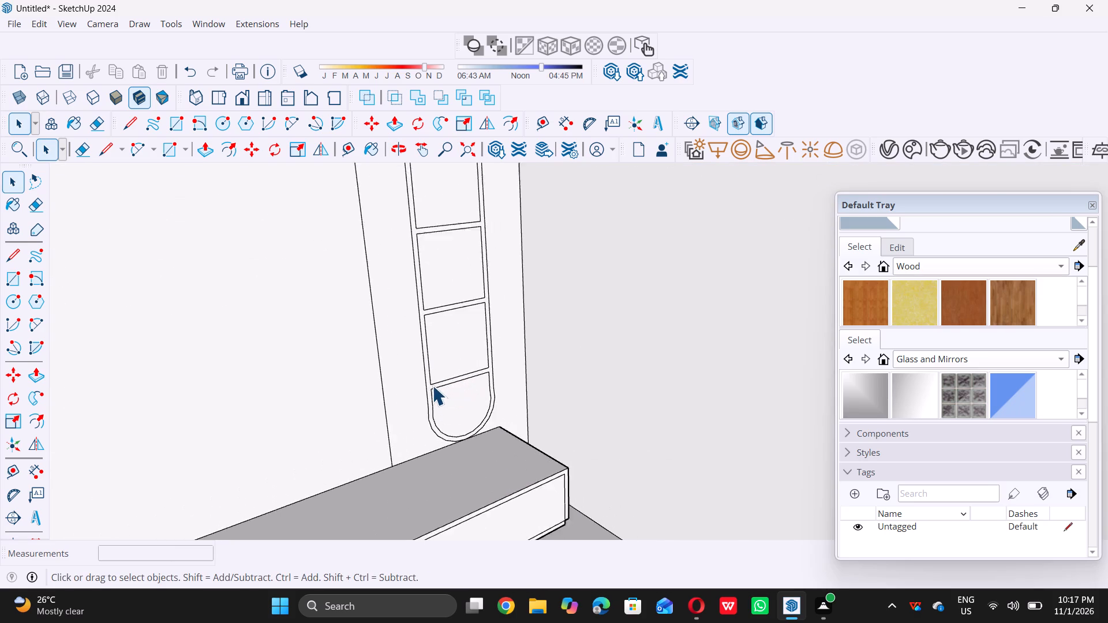
scroll(431, 385, up, 7)
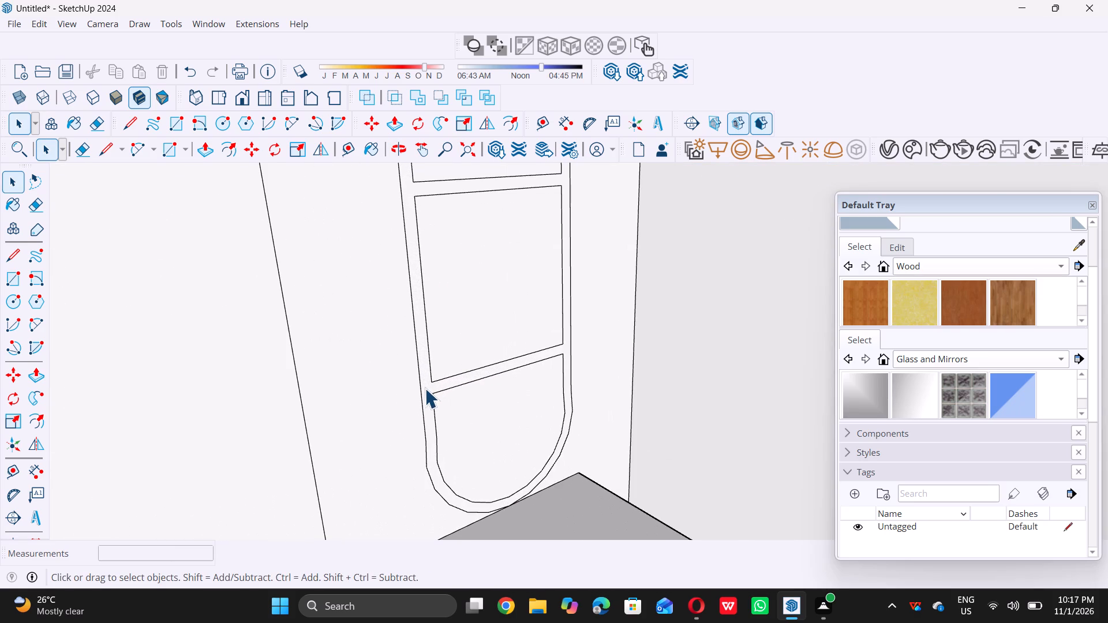
click(425, 388)
key(p)
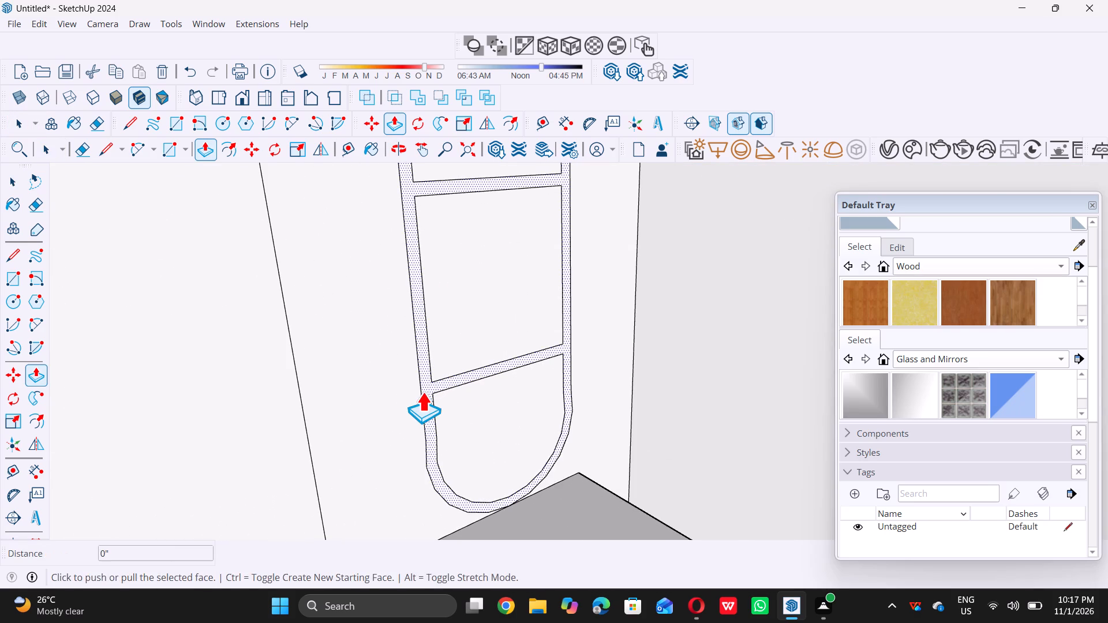
click(422, 392)
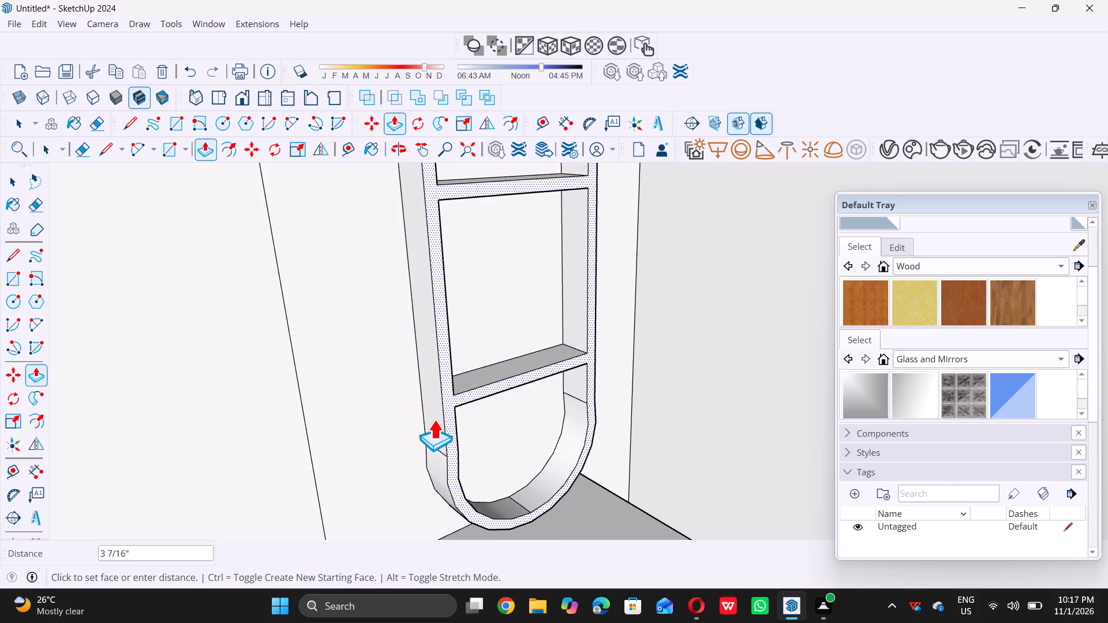
key(5)
key(shift+quotedbl)
key(Return)
key(space)
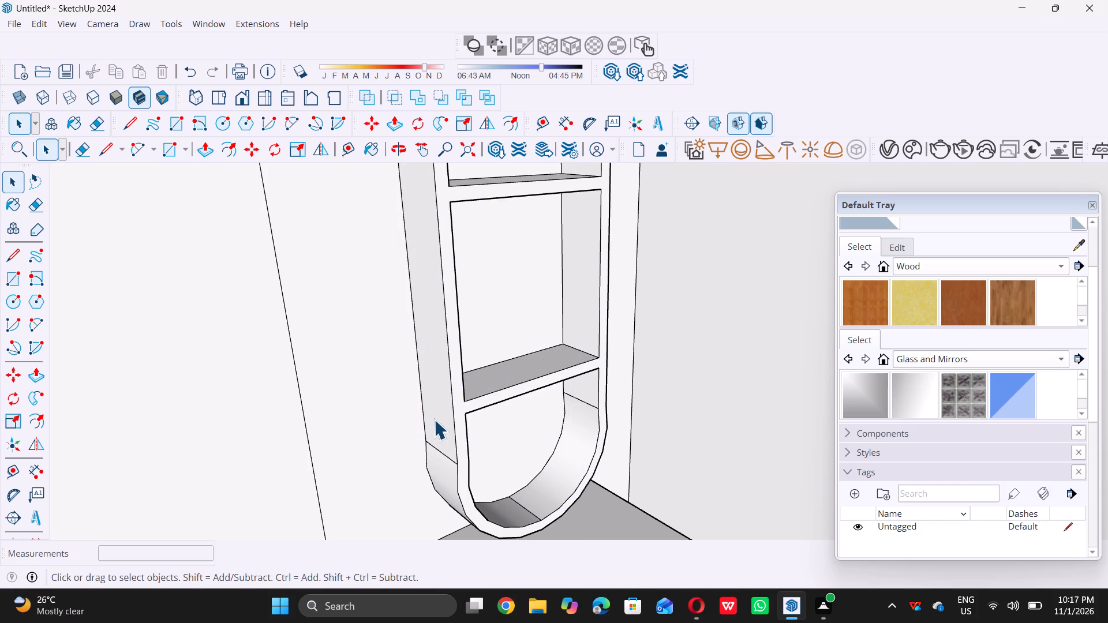
Examine the extruded shelf unit beside the rounded panel and ledge, ending with a frontal view of the back wall.
scroll(434, 419, down, 8)
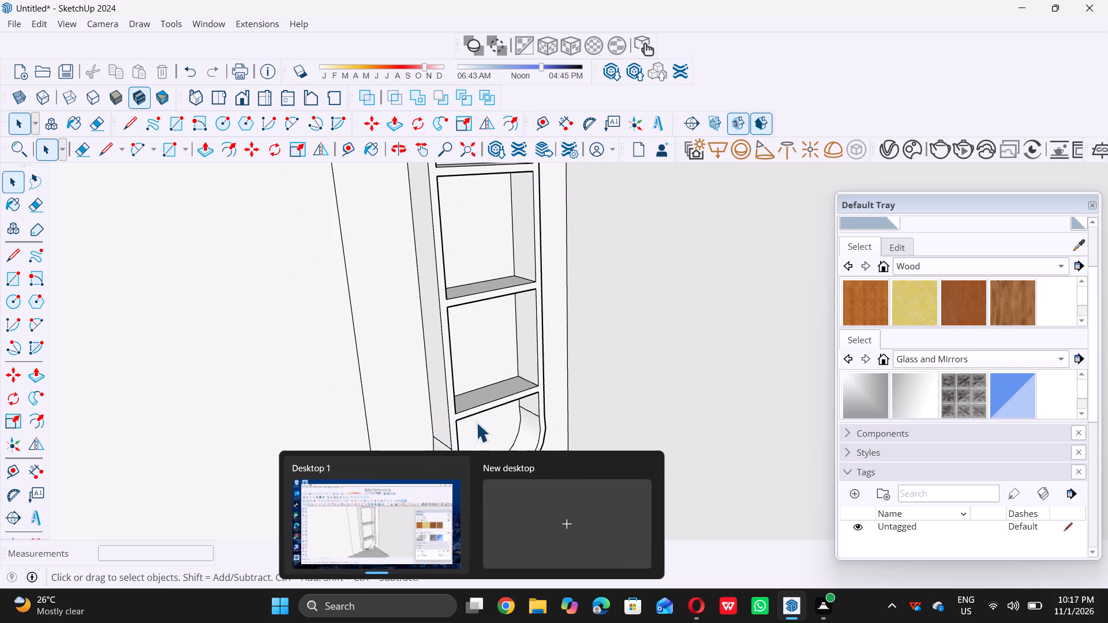
scroll(471, 383, down, 6)
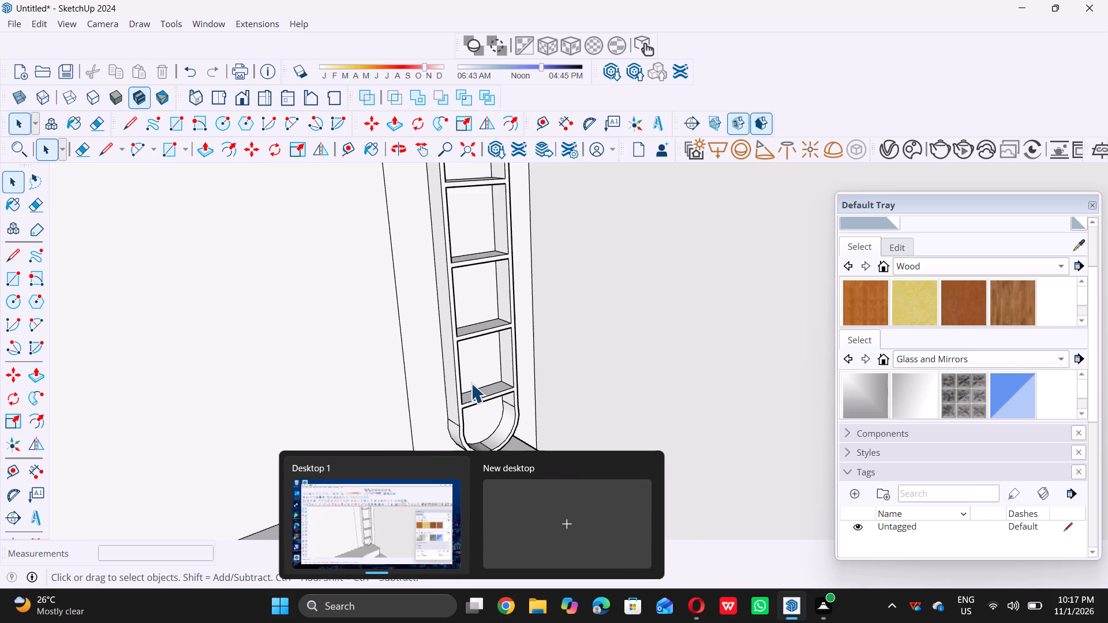
scroll(471, 383, down, 1)
click(631, 400)
scroll(628, 400, down, 10)
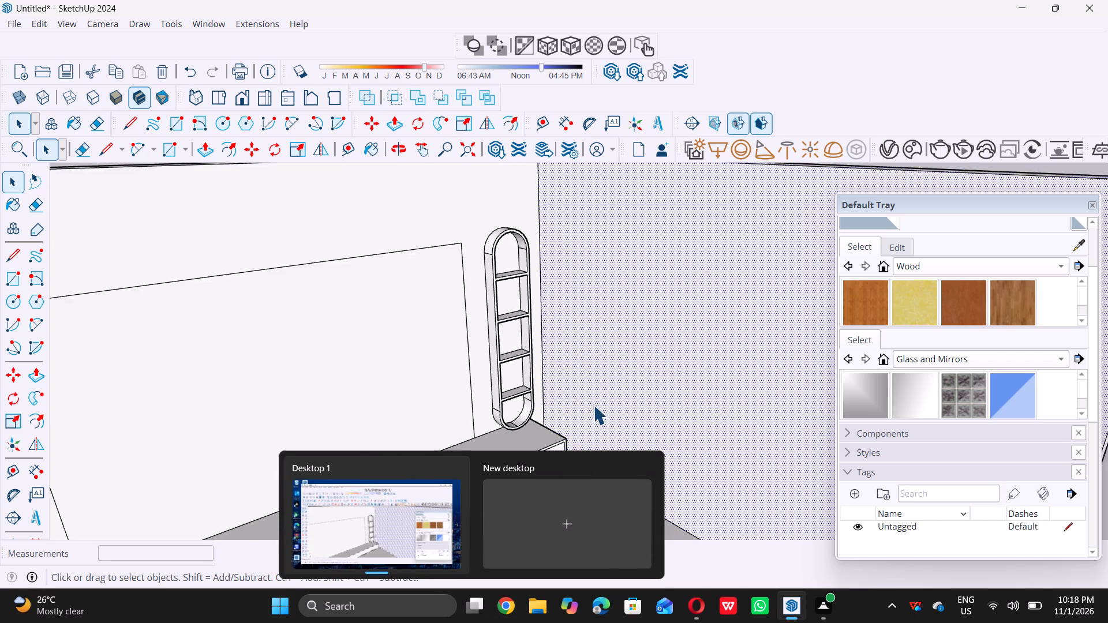
click(105, 354)
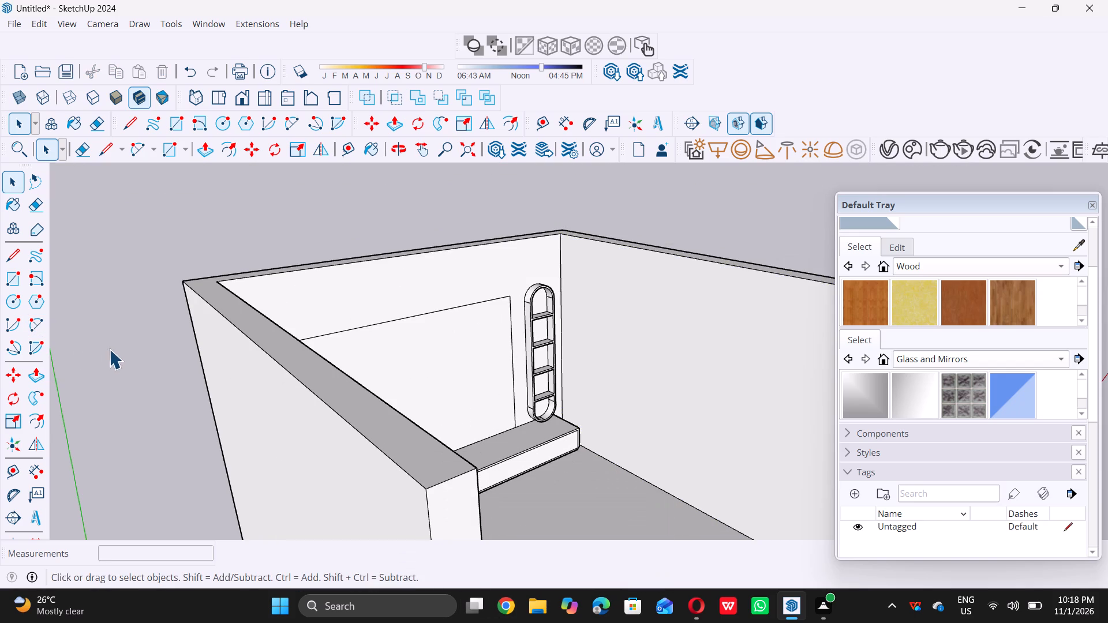
scroll(114, 347, down, 11)
middle_drag(409, 367, 269, 324)
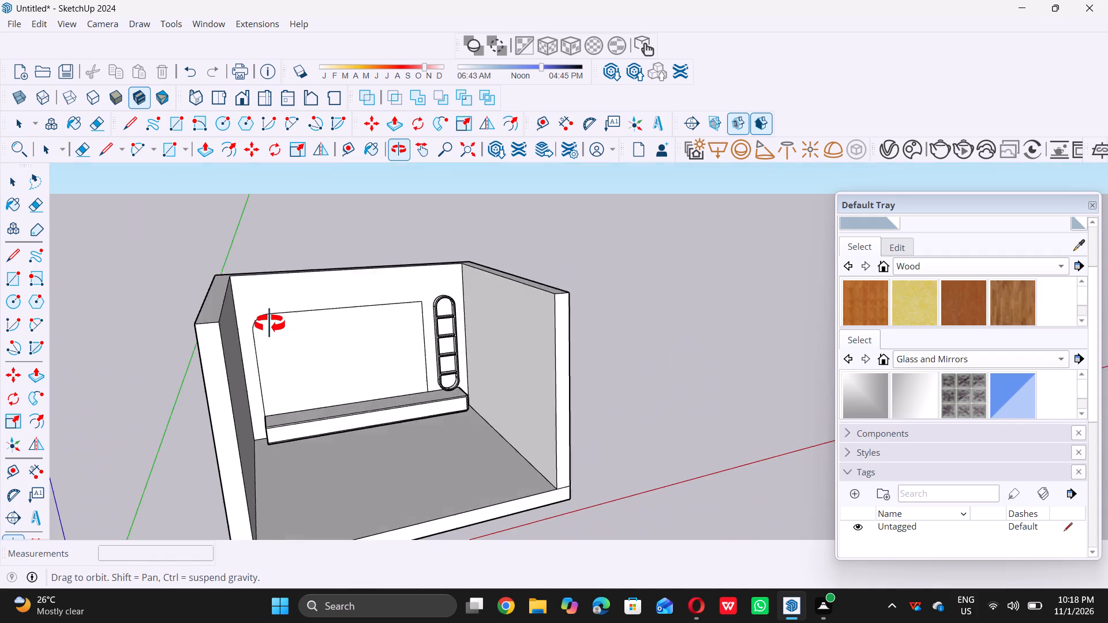
middle_drag(269, 324, 282, 310)
middle_drag(335, 343, 327, 341)
scroll(362, 373, up, 6)
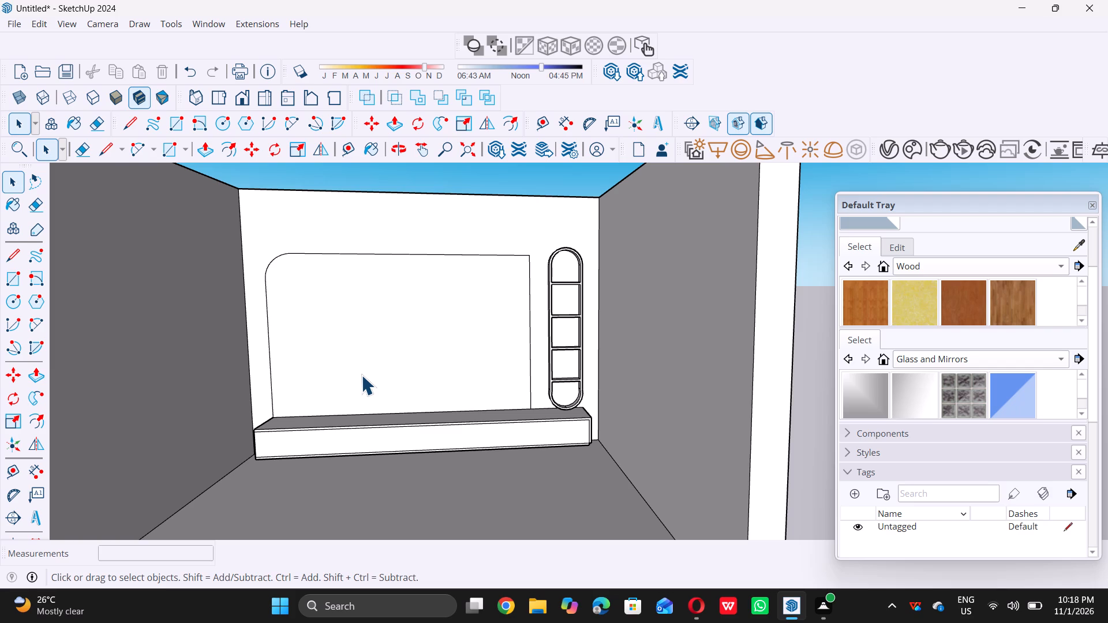
scroll(361, 375, down, 4)
middle_drag(353, 364, 347, 352)
scroll(347, 352, up, 4)
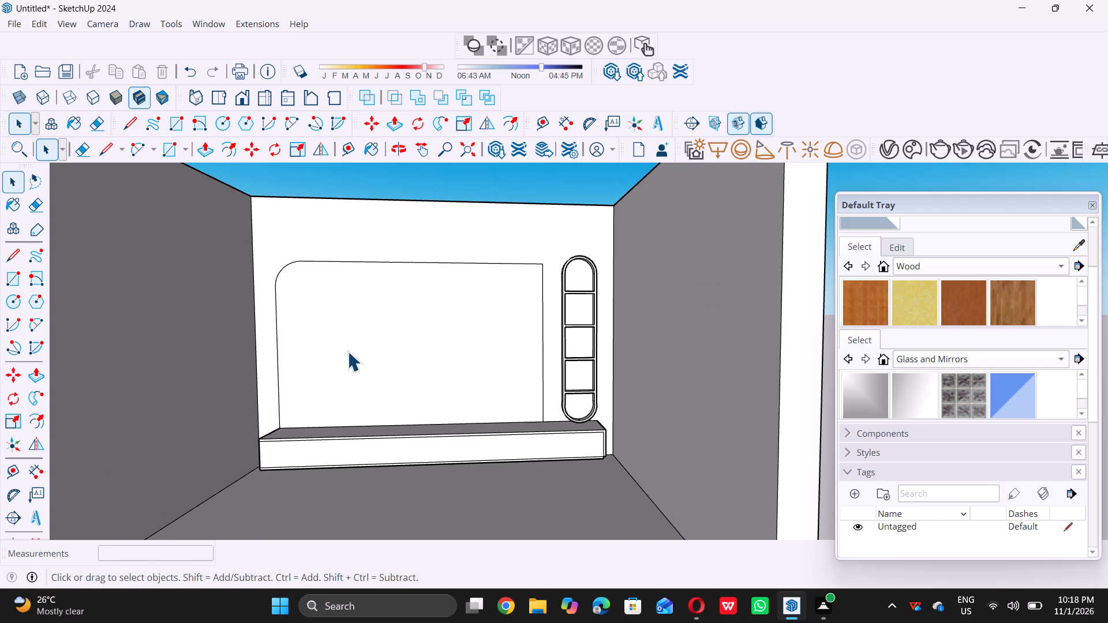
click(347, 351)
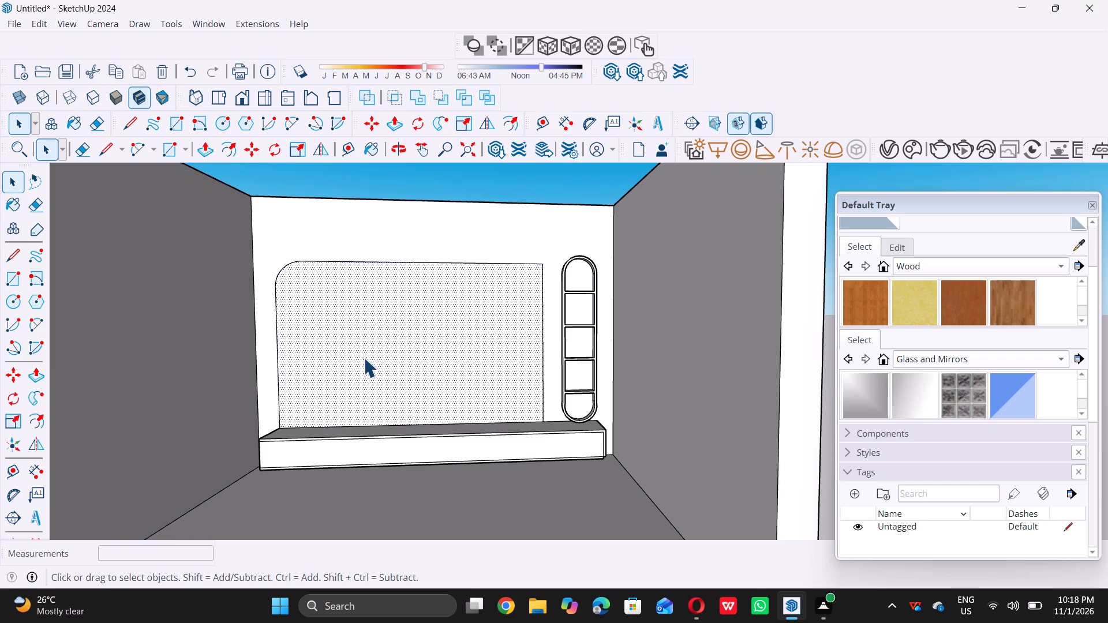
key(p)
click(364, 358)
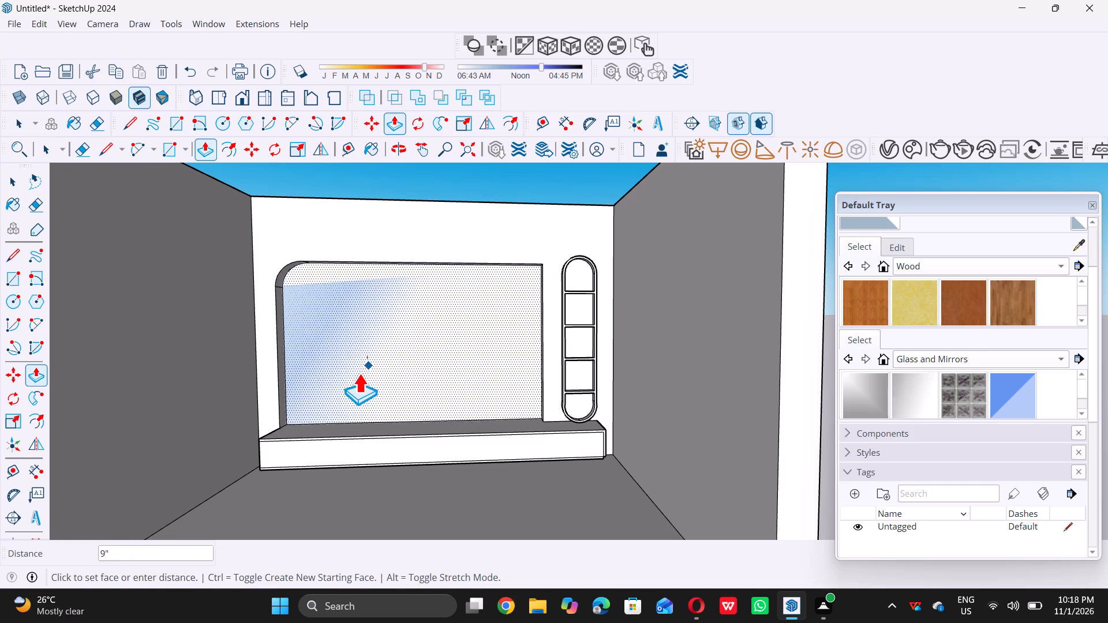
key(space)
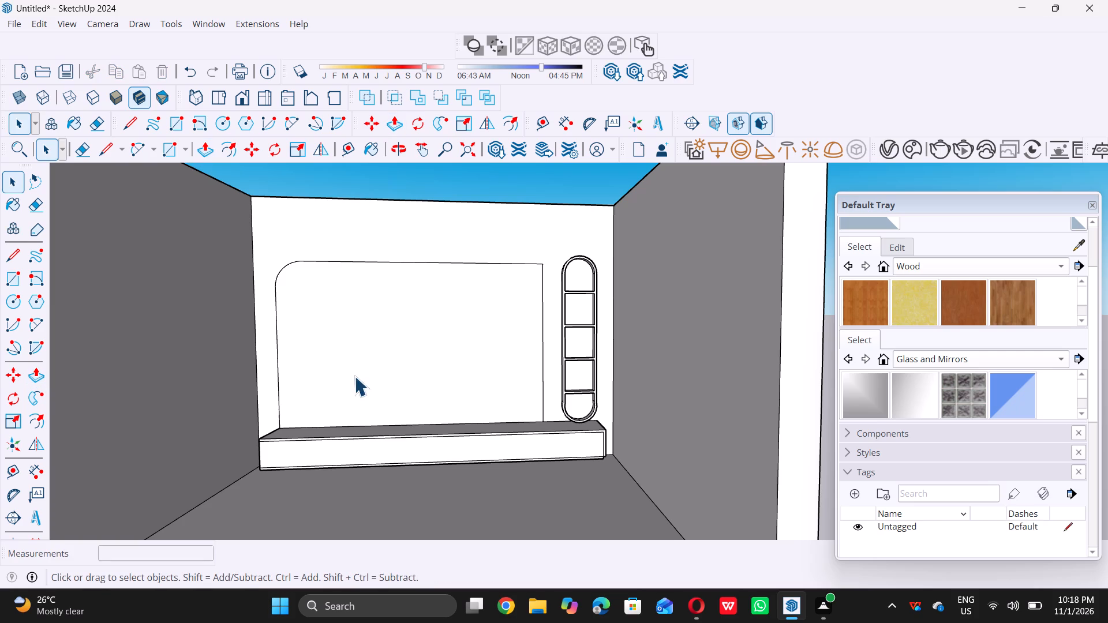
Push/Pull the large rounded panel's face 2" into the back wall to form a recess.
scroll(427, 304, down, 4)
middle_drag(427, 306, 336, 404)
scroll(346, 396, down, 1)
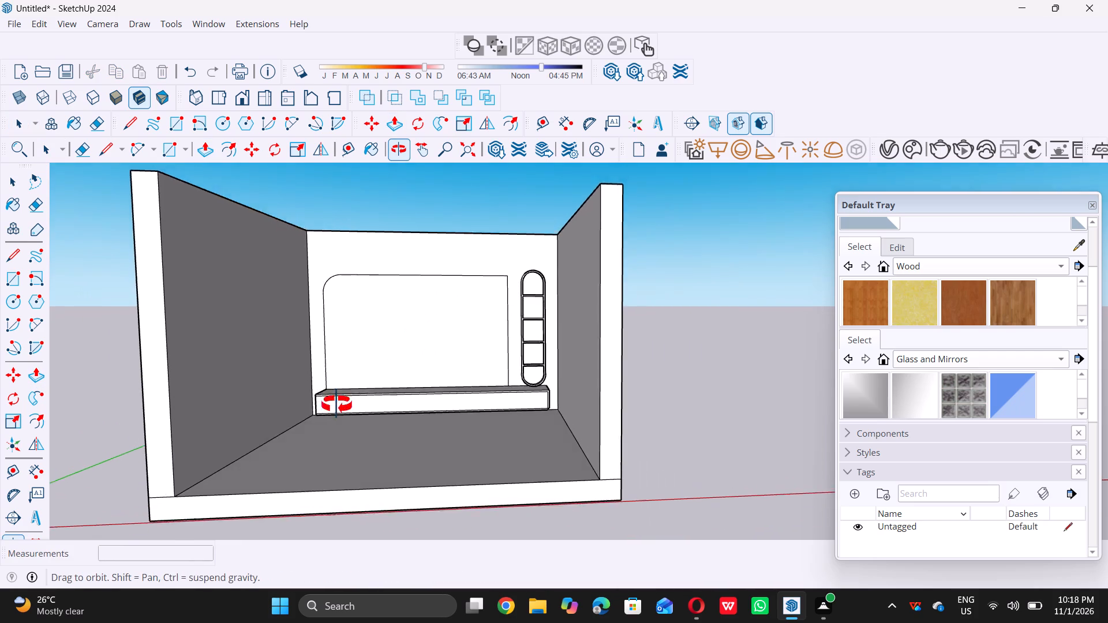
middle_drag(336, 404, 301, 432)
scroll(321, 417, down, 5)
scroll(413, 292, up, 6)
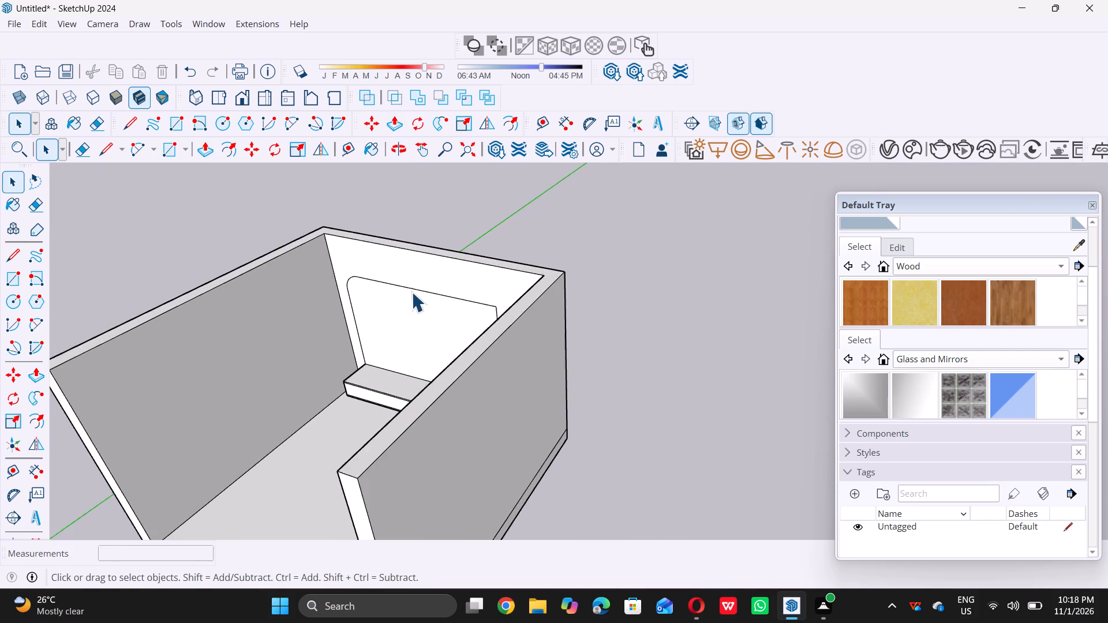
scroll(411, 292, up, 4)
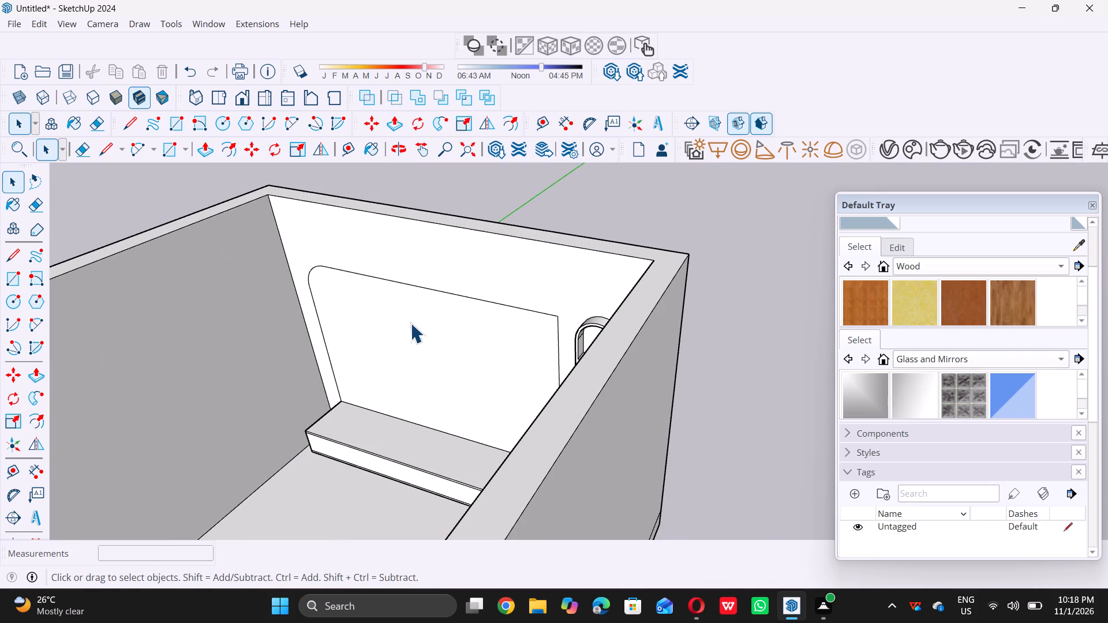
click(410, 323)
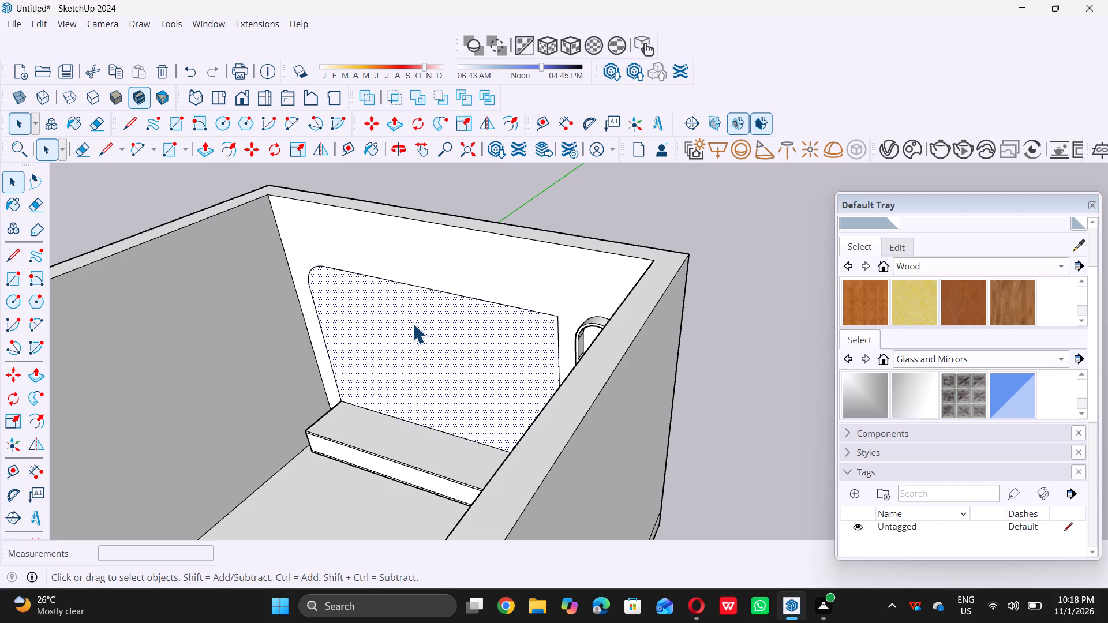
key(p)
double_click(413, 324)
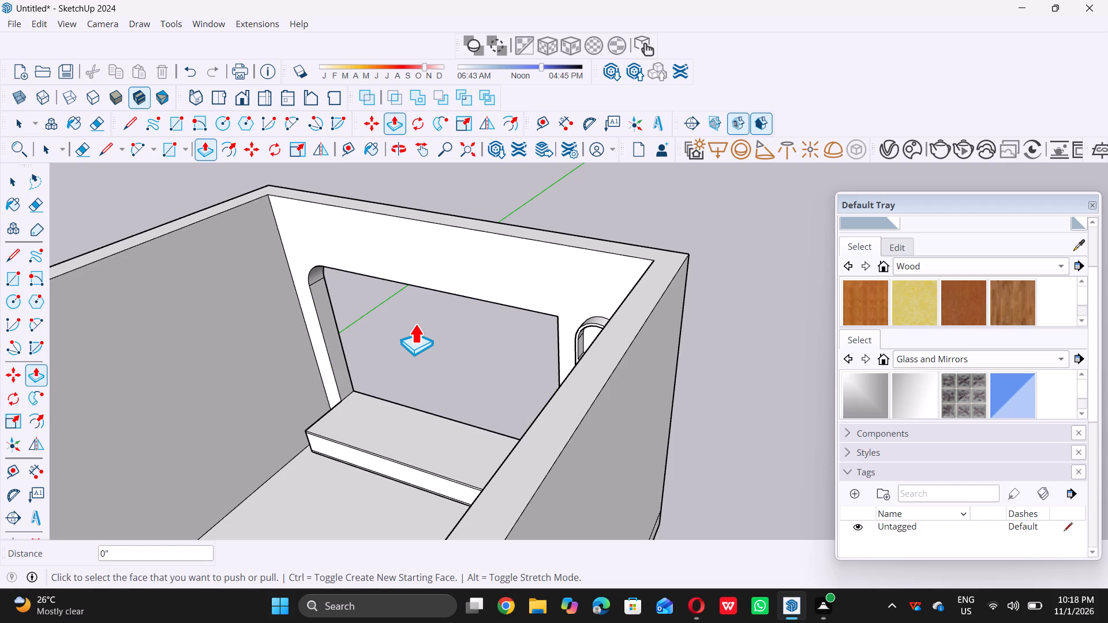
key(ctrl+z)
click(413, 328)
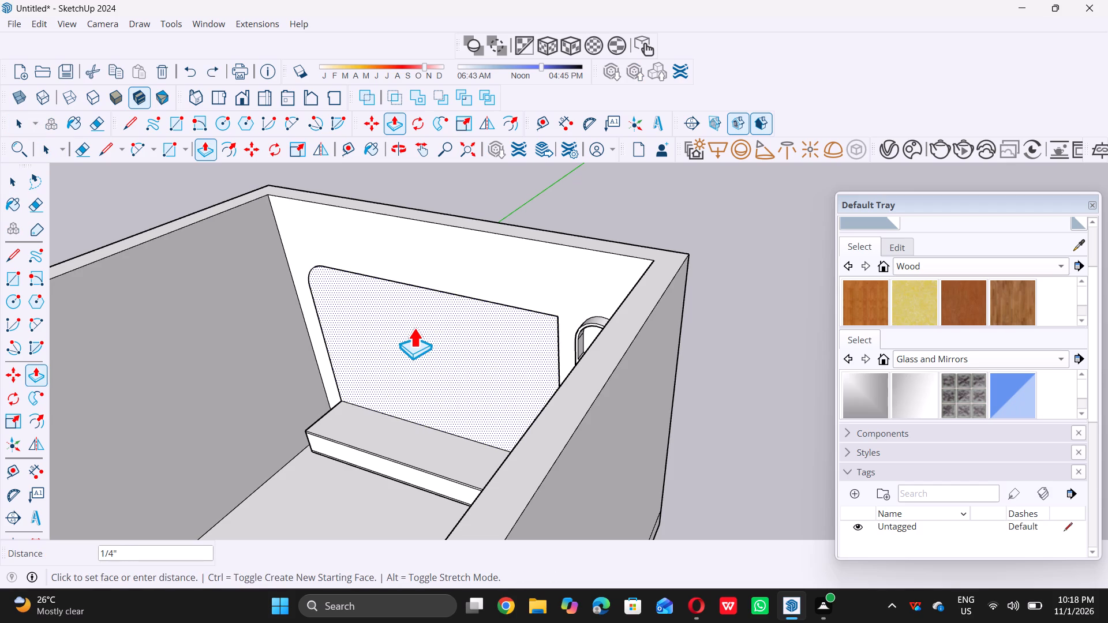
key(2)
key(shift+quotedbl)
key(Return)
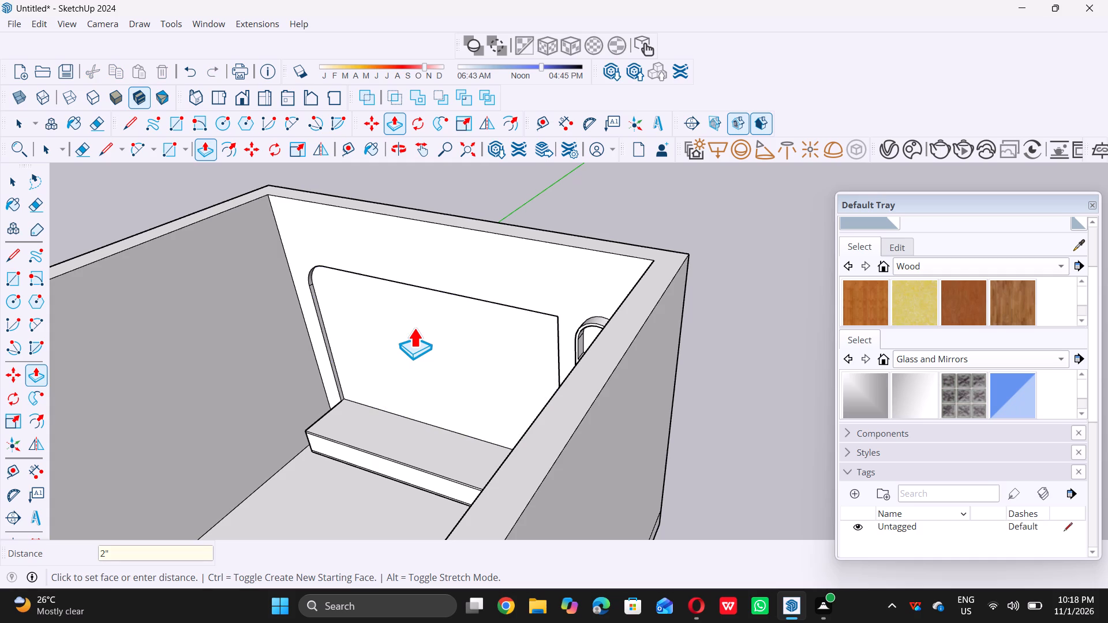
key(space)
Examine the recessed rounded panel together with the ledge and shelf unit from the front of the room.
scroll(398, 328, down, 14)
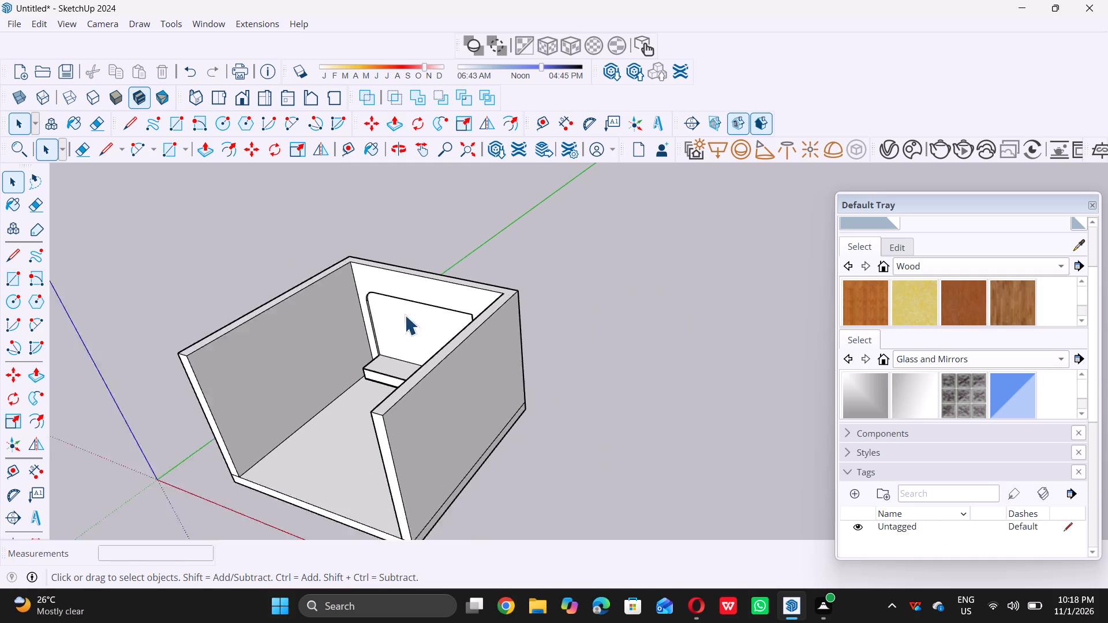
middle_drag(306, 362, 453, 290)
middle_click(453, 290)
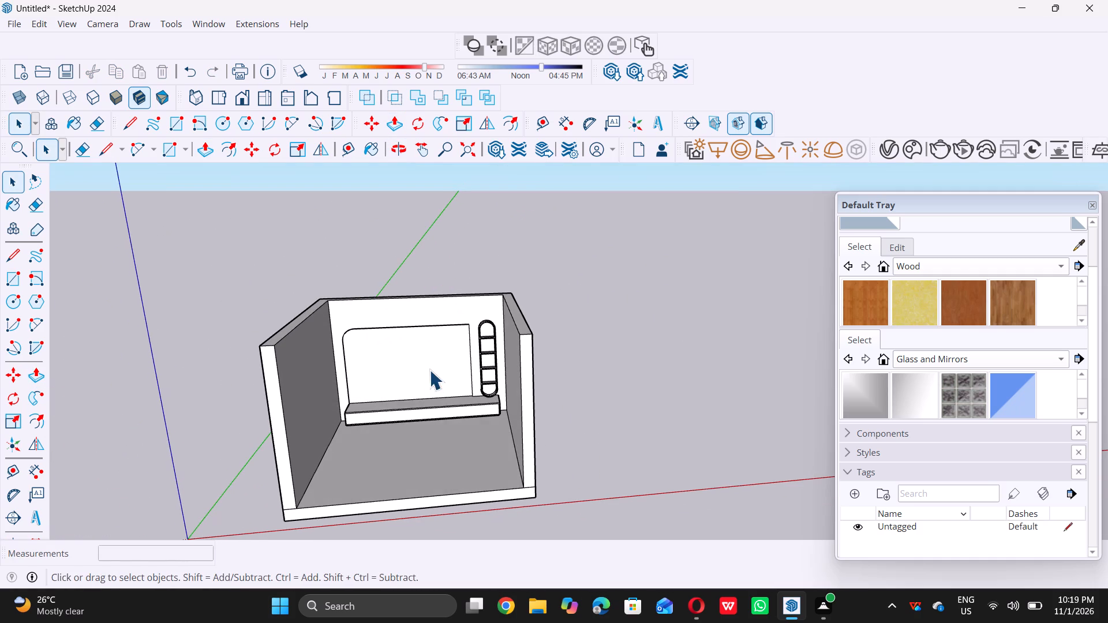
middle_drag(423, 376, 415, 348)
middle_drag(422, 358, 429, 348)
scroll(429, 348, up, 4)
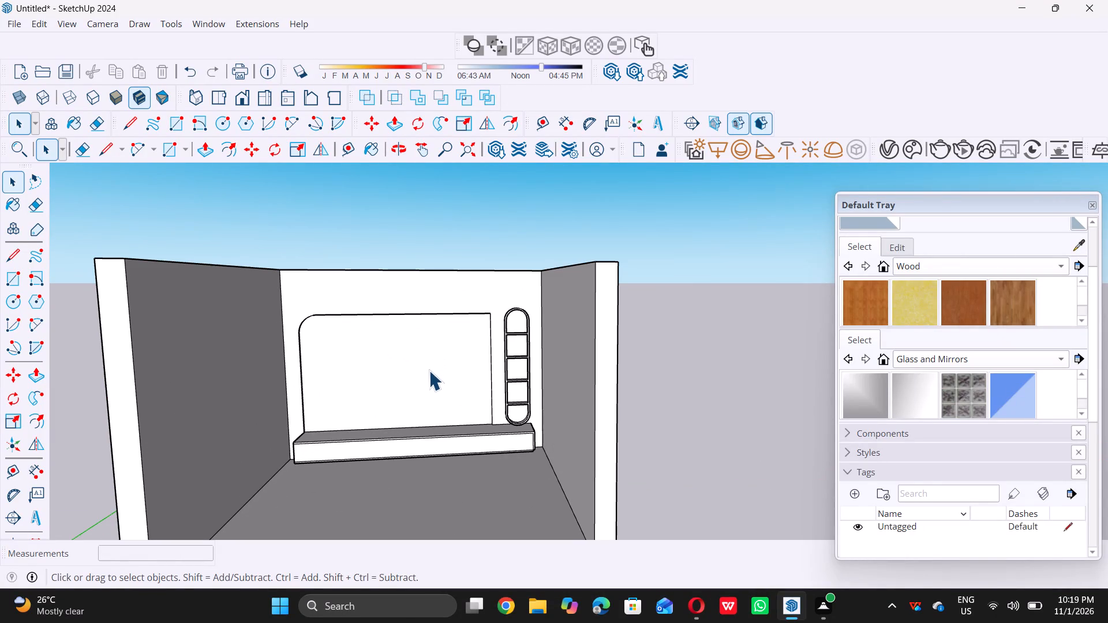
middle_drag(418, 372, 416, 359)
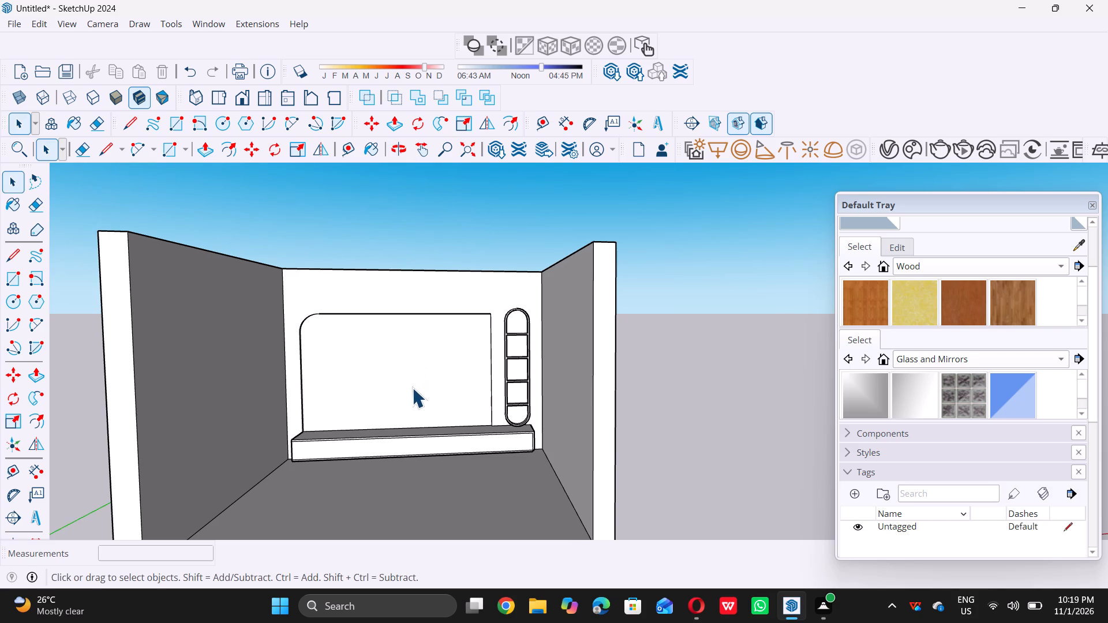
middle_drag(373, 389, 362, 395)
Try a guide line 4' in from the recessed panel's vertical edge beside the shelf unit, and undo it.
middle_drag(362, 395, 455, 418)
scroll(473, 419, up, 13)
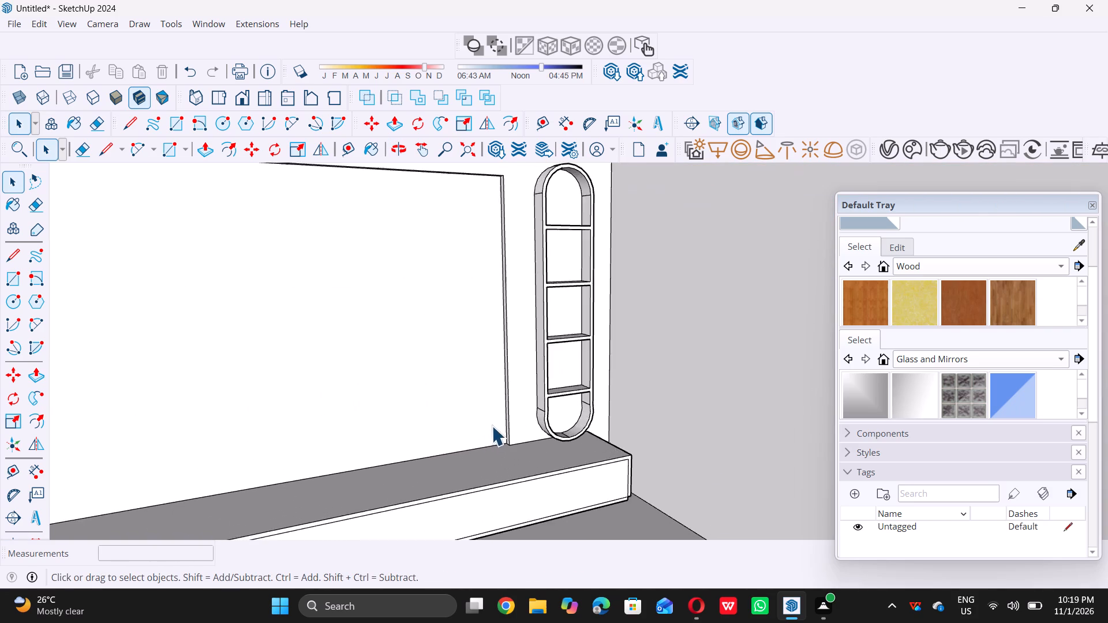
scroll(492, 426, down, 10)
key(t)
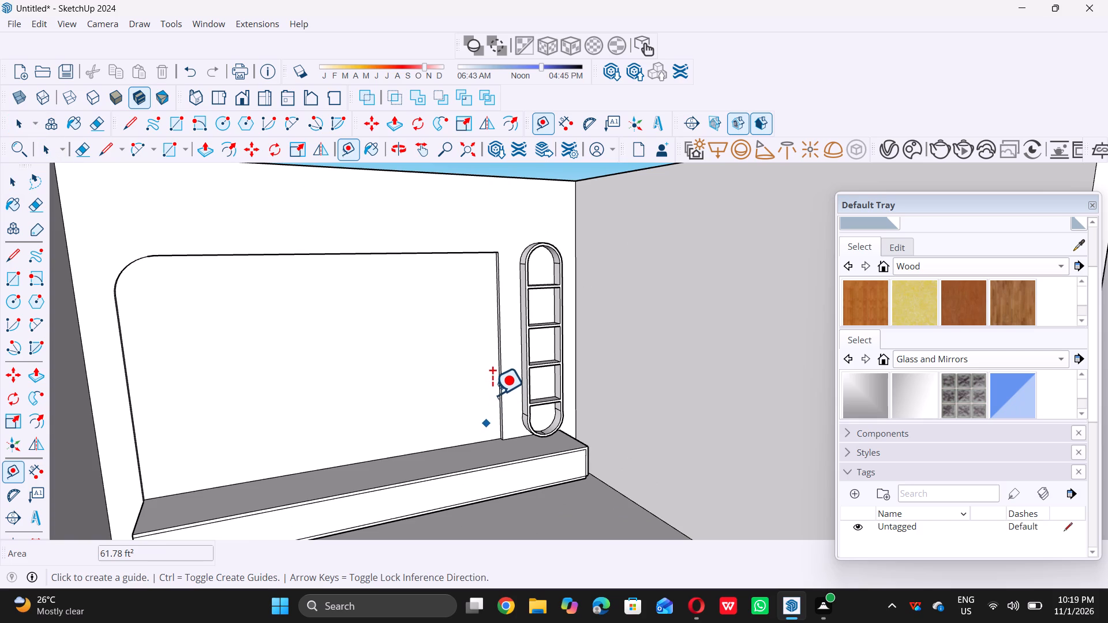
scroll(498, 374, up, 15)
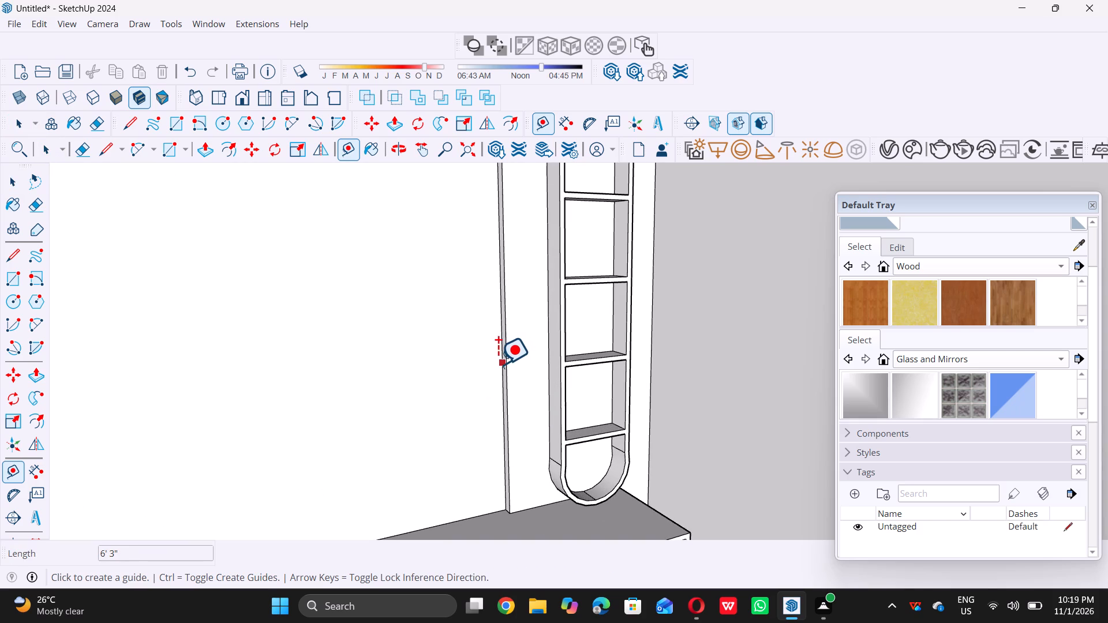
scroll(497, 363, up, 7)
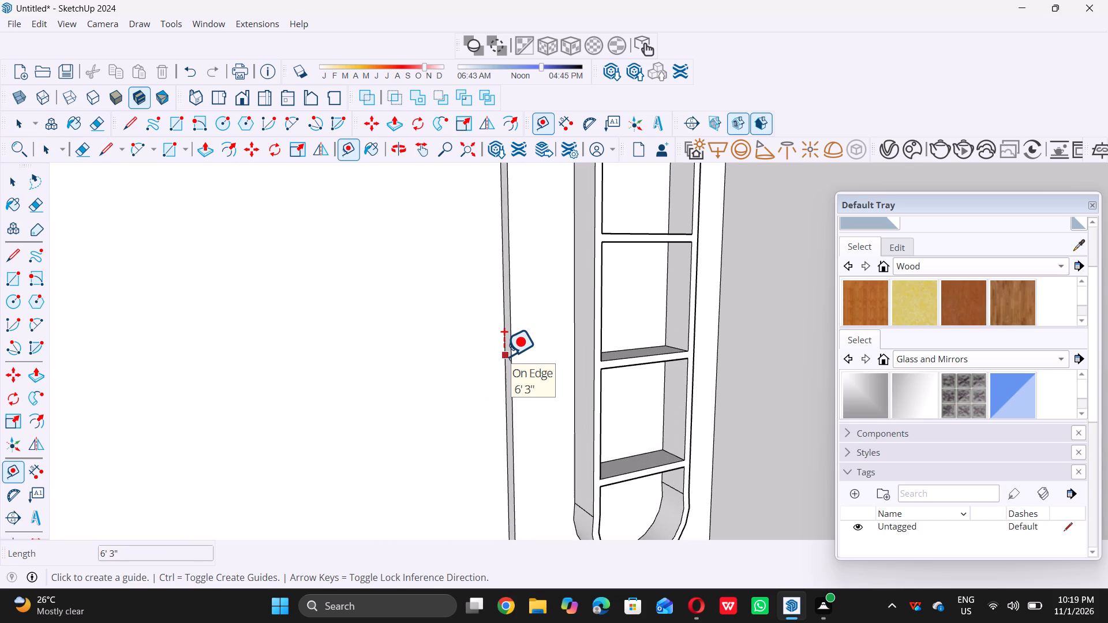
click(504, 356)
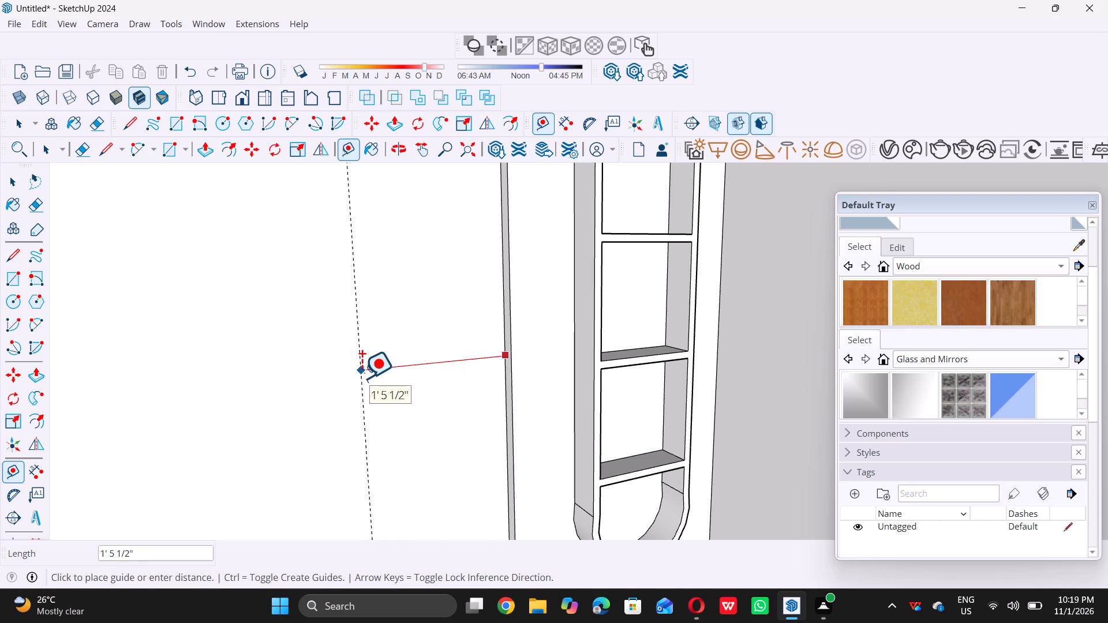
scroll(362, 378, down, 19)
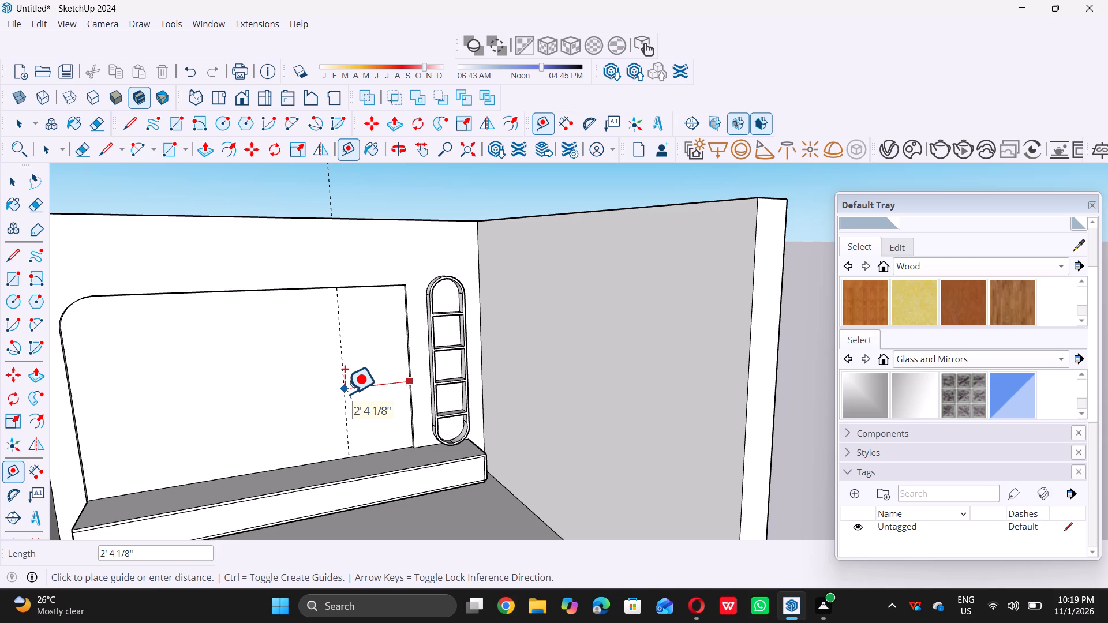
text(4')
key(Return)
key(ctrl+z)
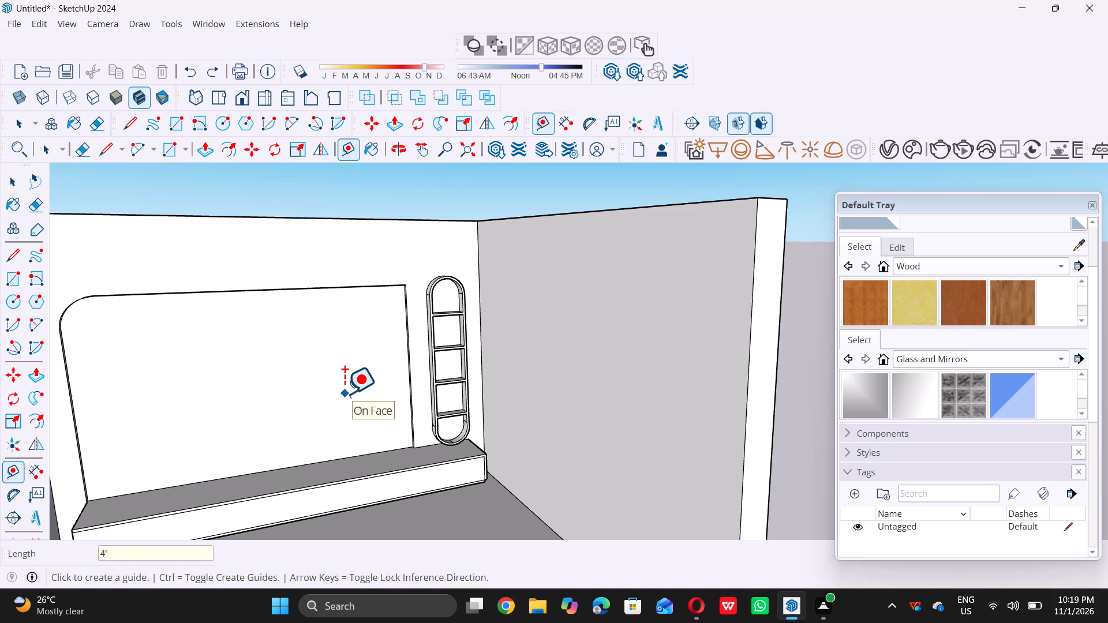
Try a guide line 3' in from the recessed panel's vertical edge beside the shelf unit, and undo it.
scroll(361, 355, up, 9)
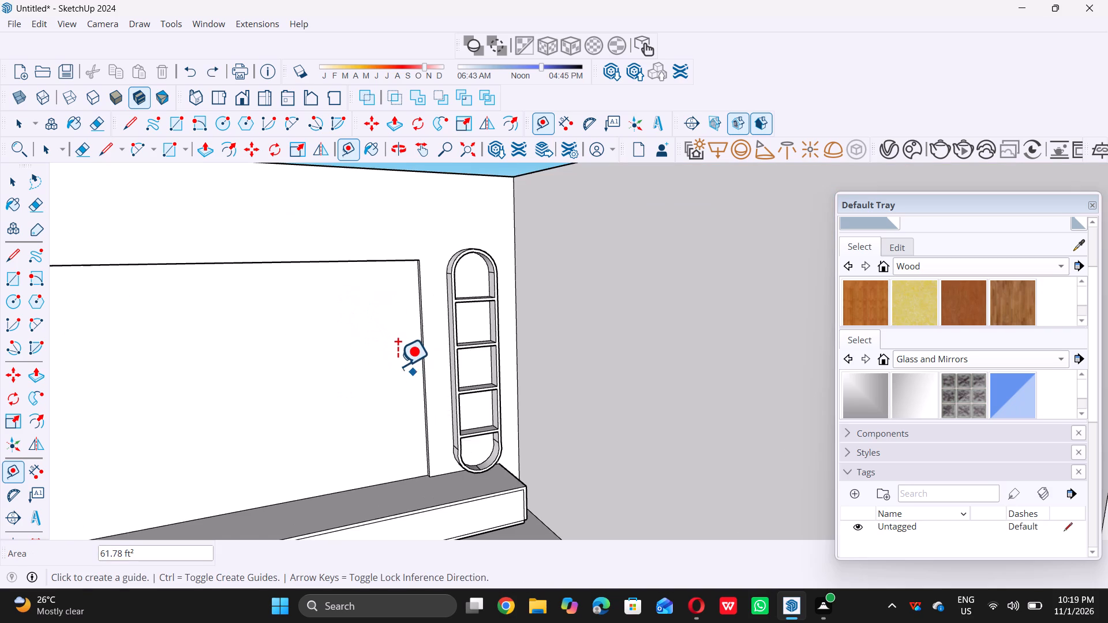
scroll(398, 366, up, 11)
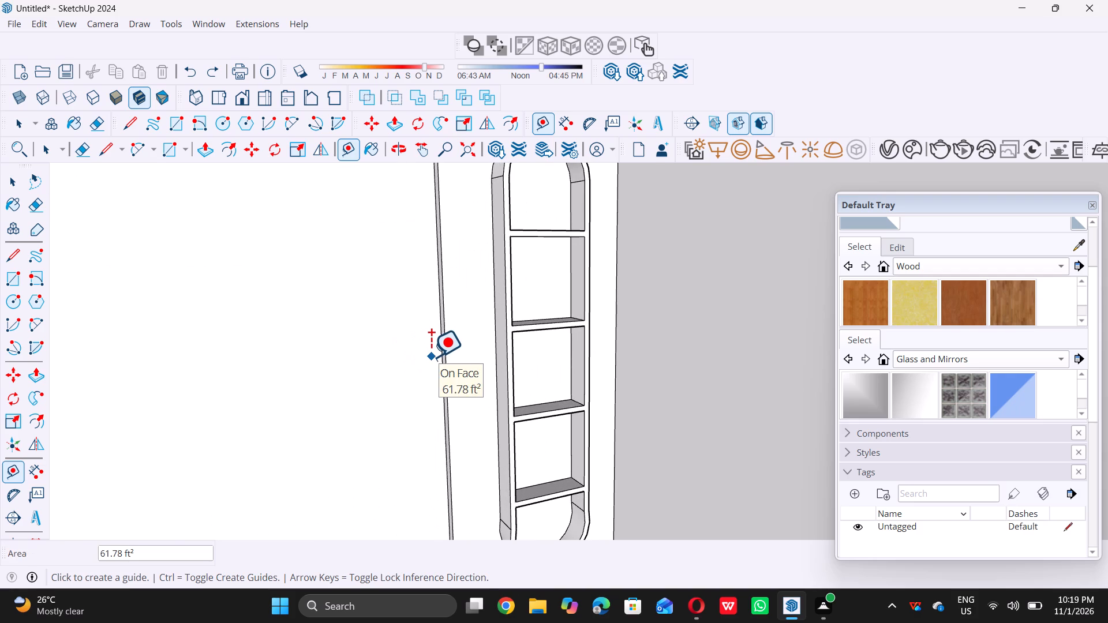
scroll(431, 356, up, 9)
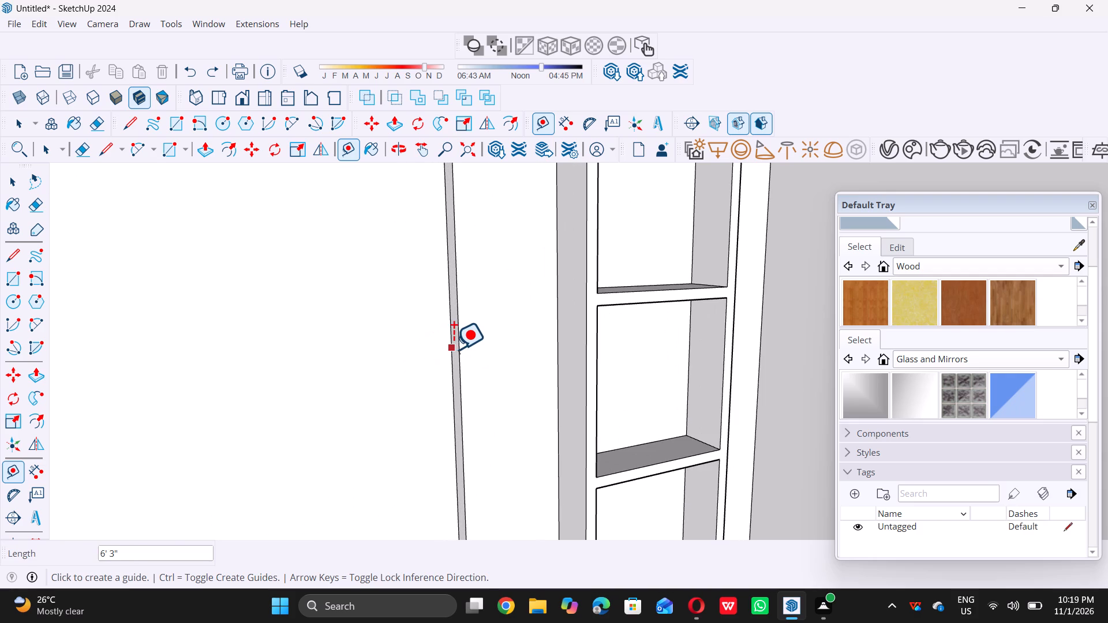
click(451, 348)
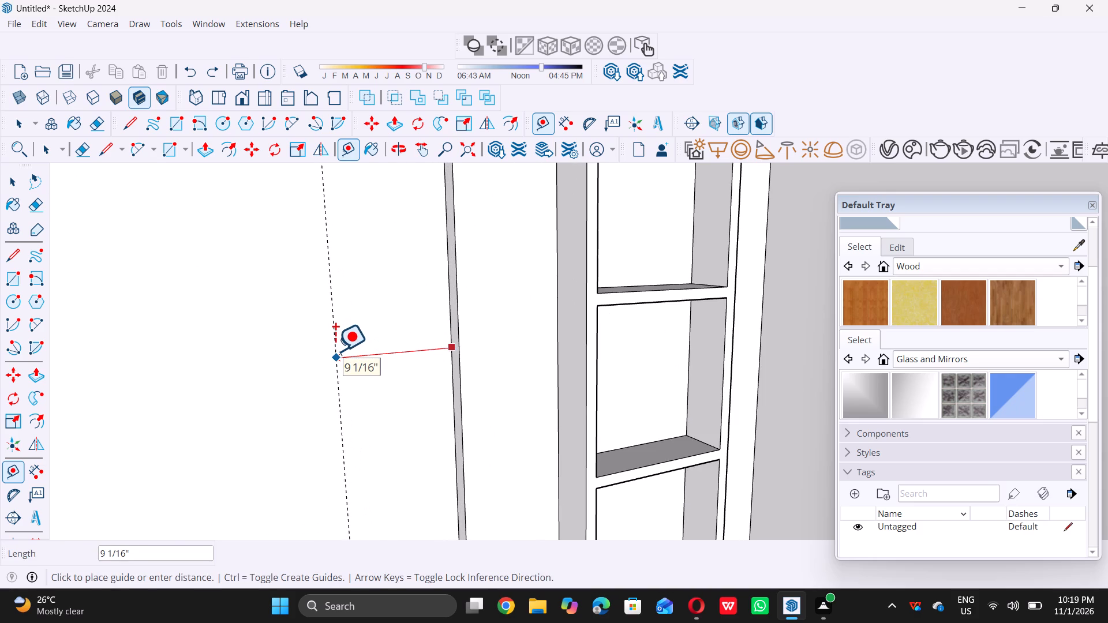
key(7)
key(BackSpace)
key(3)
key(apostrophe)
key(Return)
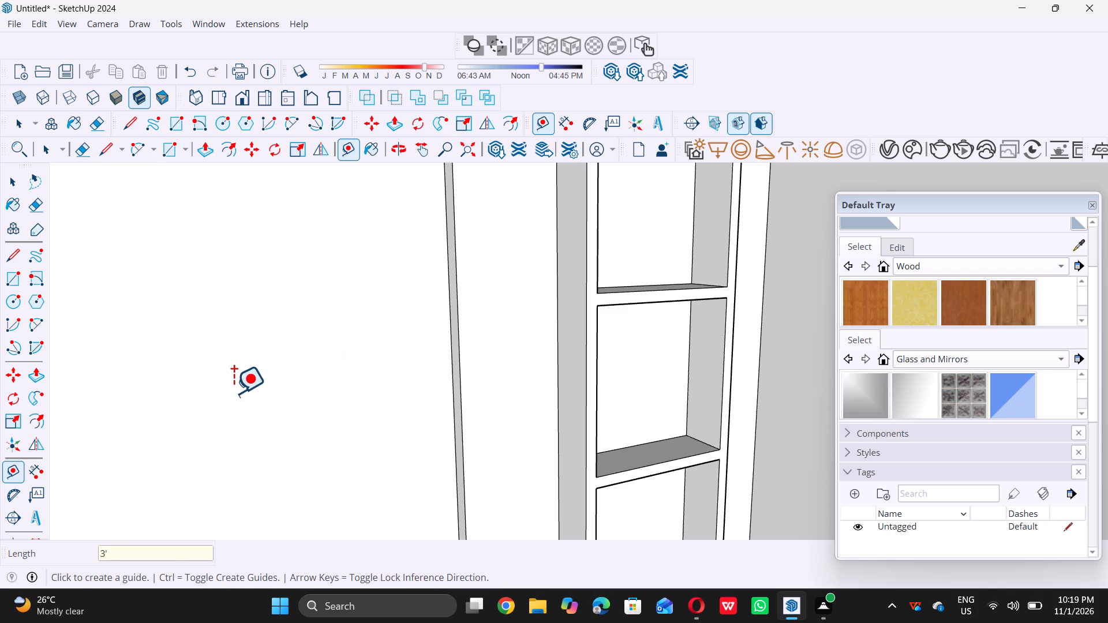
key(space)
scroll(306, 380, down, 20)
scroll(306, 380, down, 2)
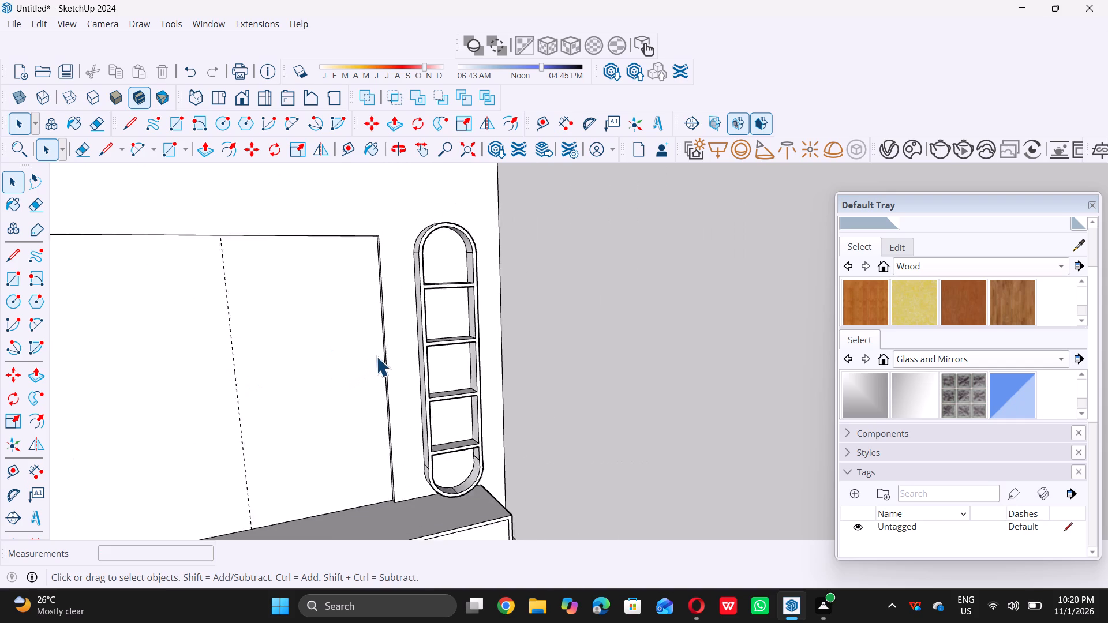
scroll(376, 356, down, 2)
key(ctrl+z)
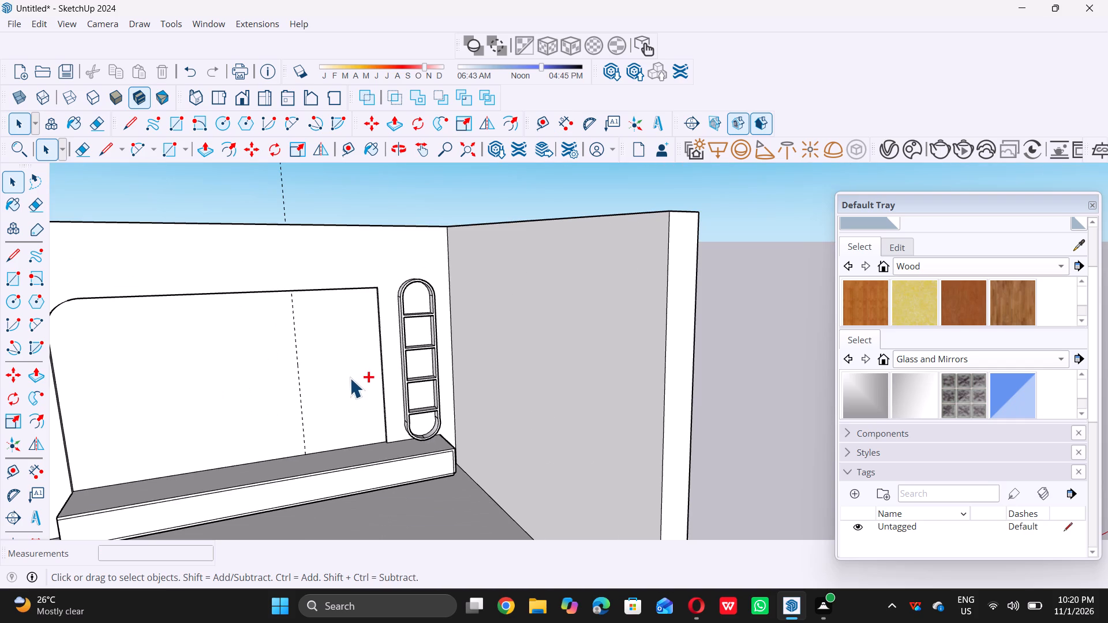
Place a guide line 2'5" in from the recessed panel's vertical edge beside the shelf unit.
scroll(350, 378, up, 6)
key(t)
scroll(360, 370, up, 6)
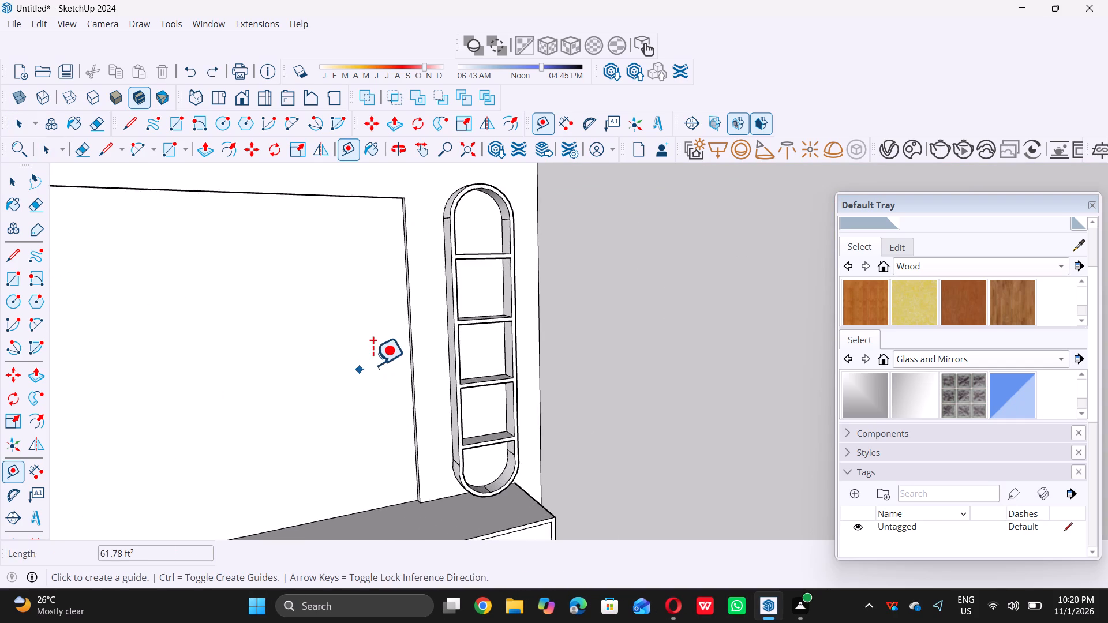
scroll(397, 346, up, 18)
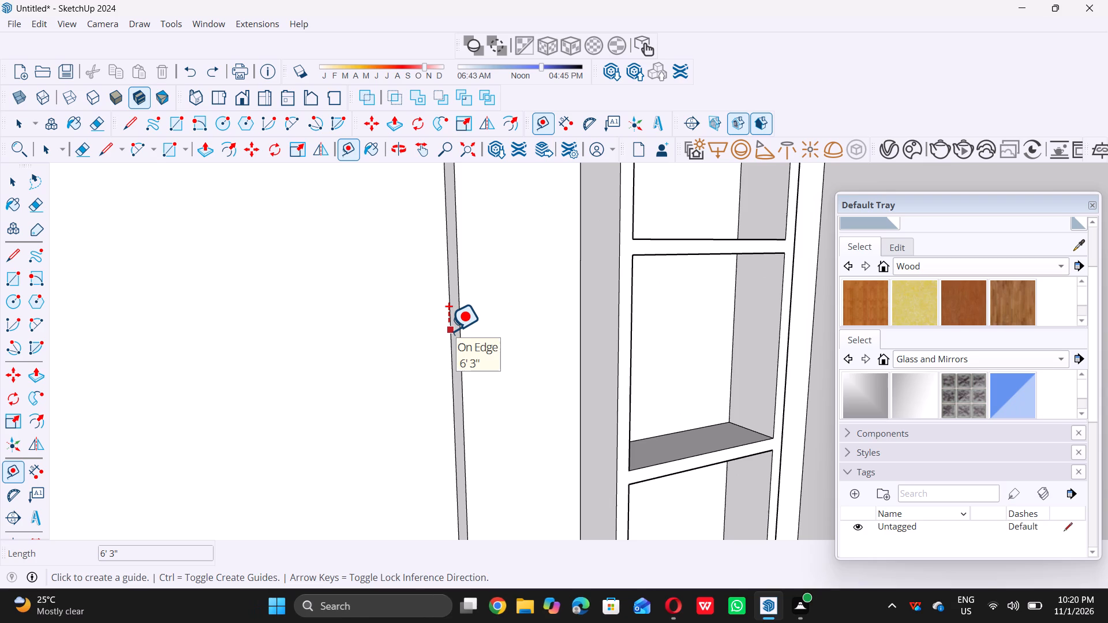
triple_click(448, 331)
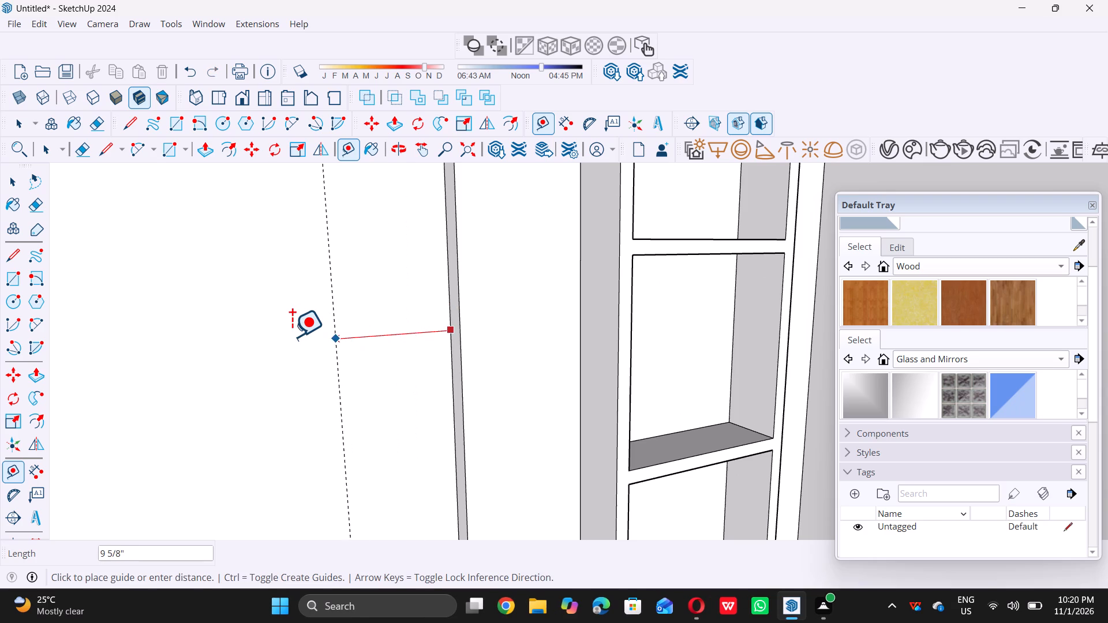
key(2)
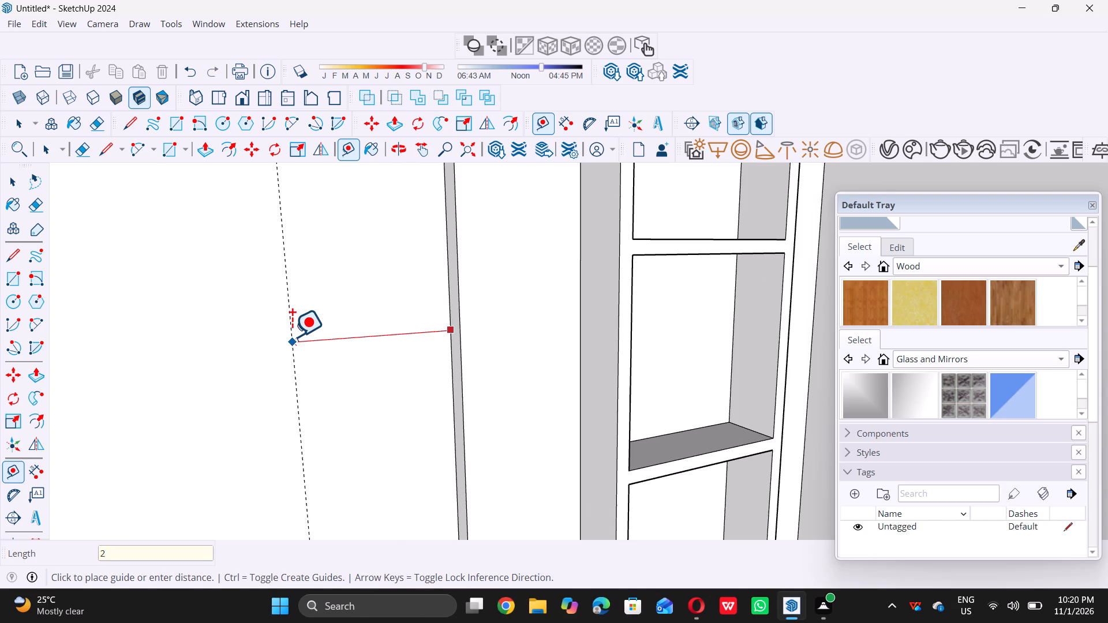
text('5)
key(shift+quotedbl)
key(Return)
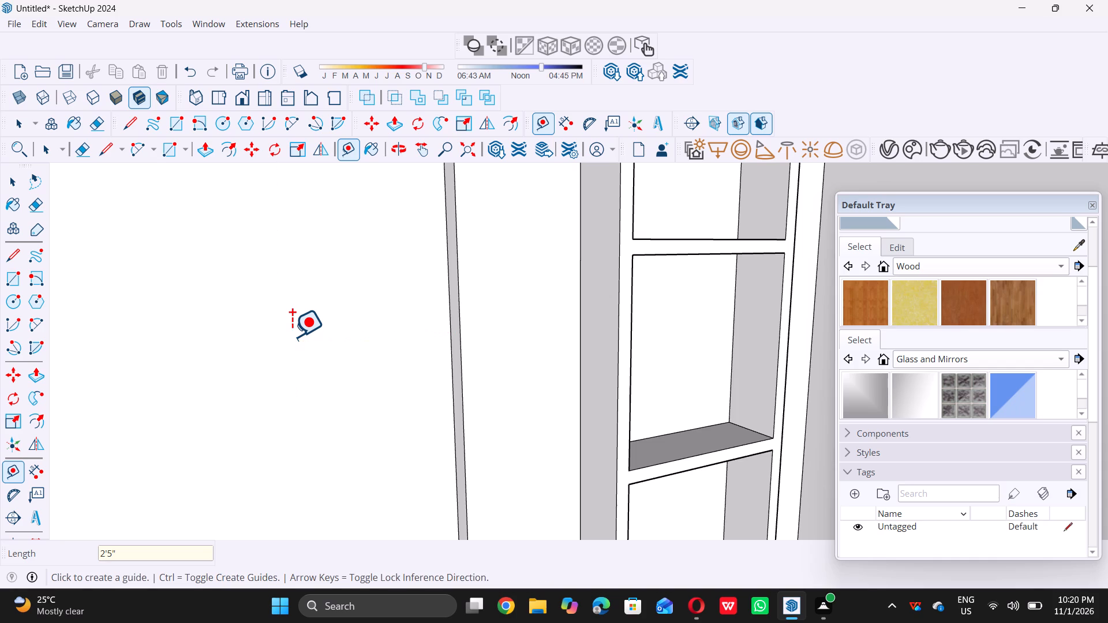
key(space)
scroll(290, 355, down, 20)
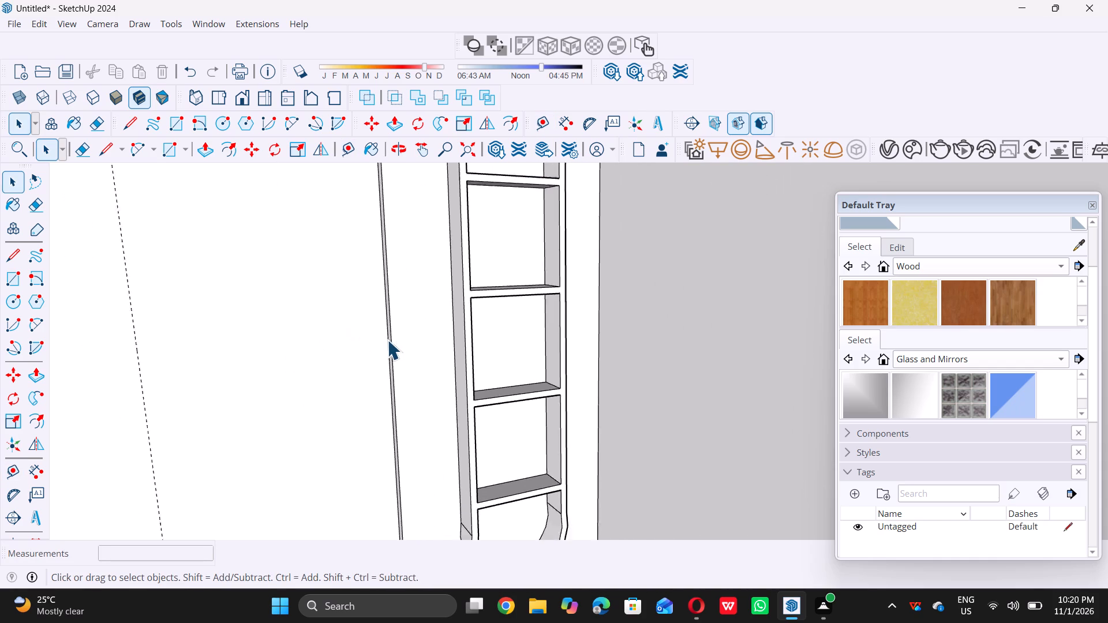
Draw a vertical line about 6'3" long along the guide, from the recessed panel's top edge down to the ledge.
scroll(387, 340, down, 18)
scroll(369, 355, up, 1)
scroll(369, 355, down, 5)
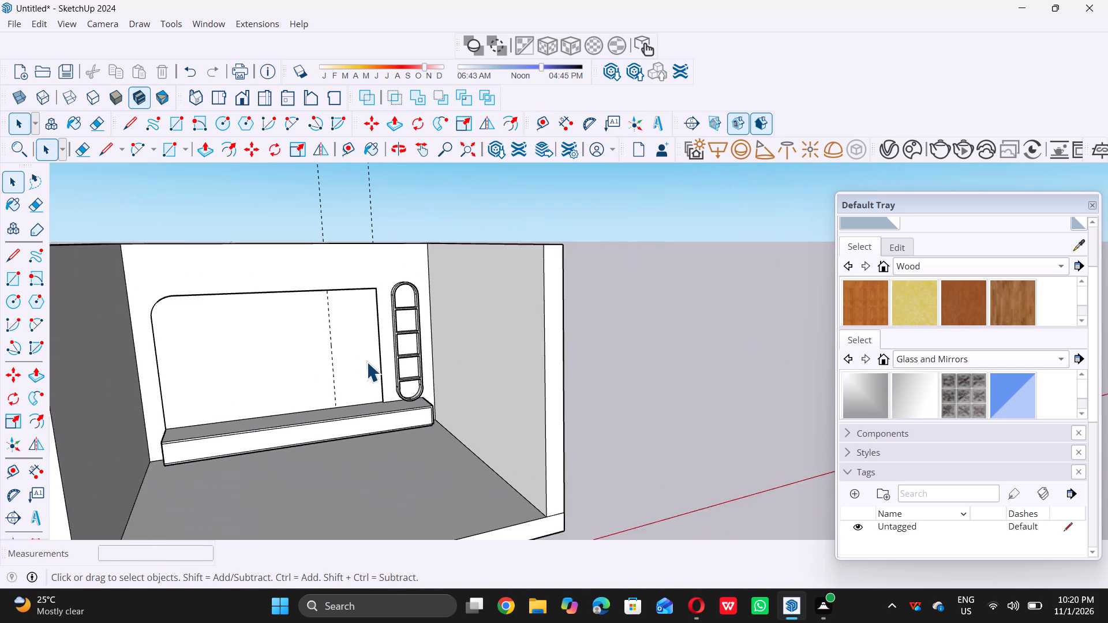
middle_drag(361, 364, 321, 340)
scroll(369, 317, up, 3)
middle_drag(342, 313, 328, 311)
scroll(328, 311, up, 7)
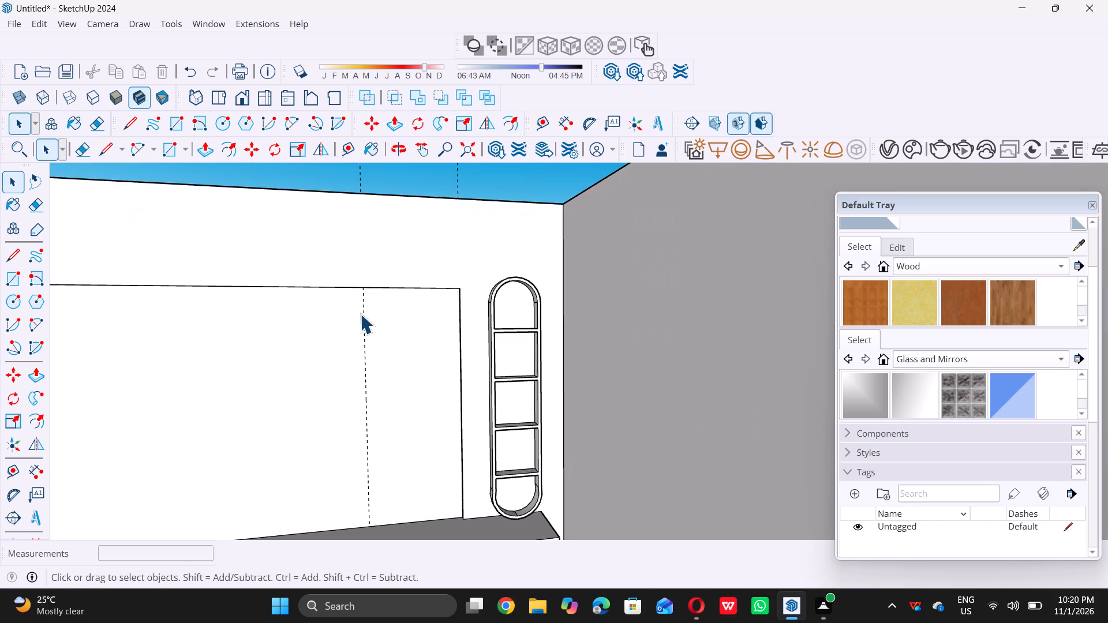
scroll(360, 314, down, 4)
middle_drag(362, 346, 352, 329)
scroll(357, 329, up, 2)
key(l)
scroll(369, 311, up, 6)
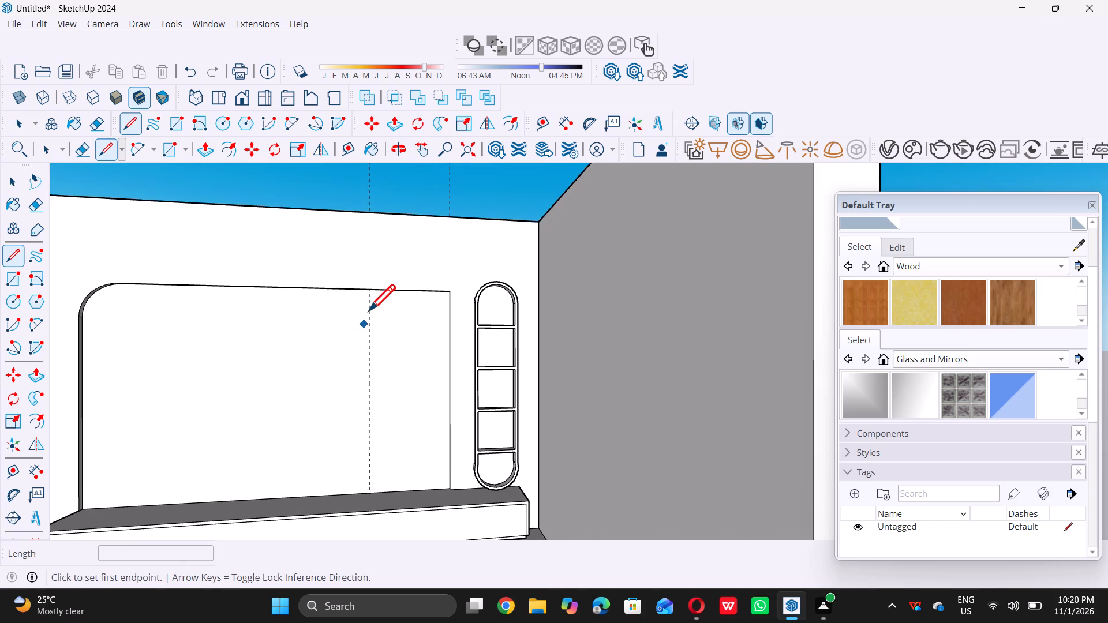
scroll(369, 302, up, 11)
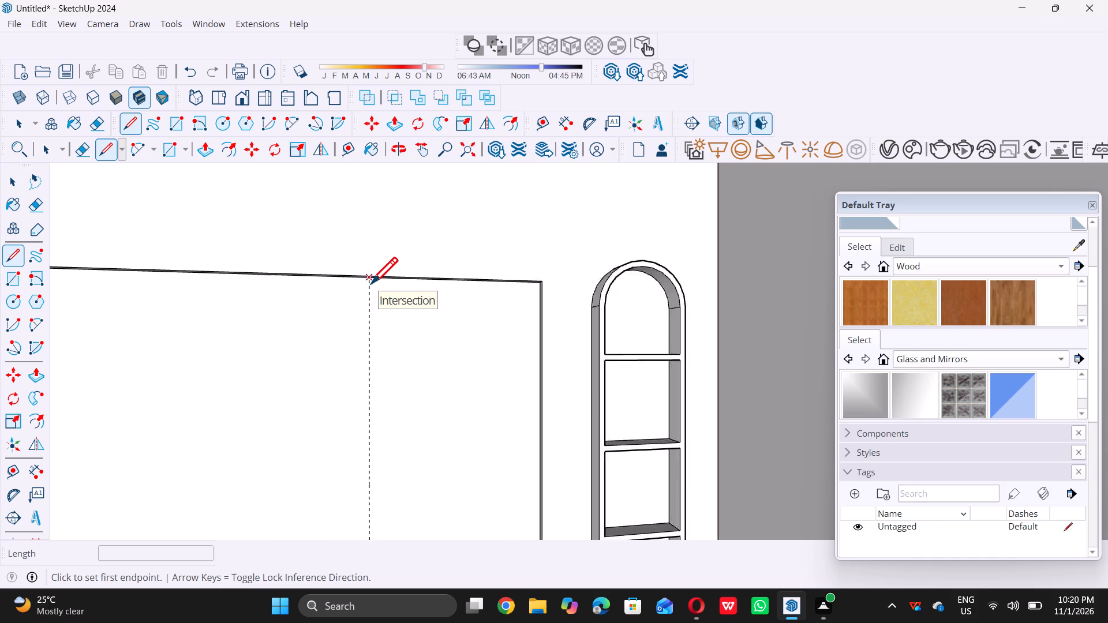
scroll(371, 283, up, 12)
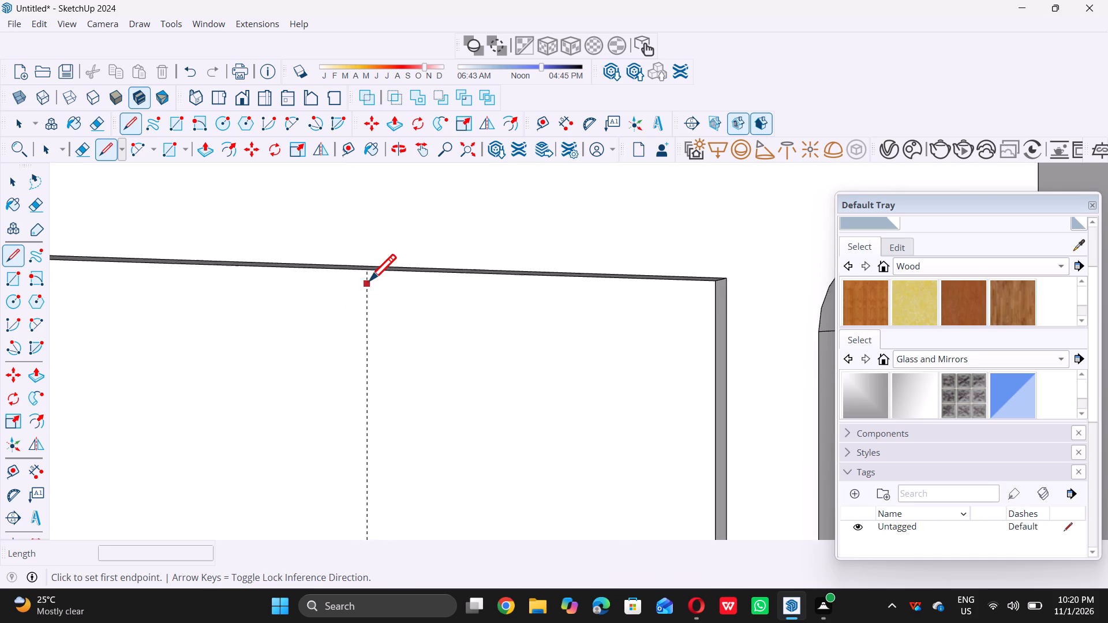
scroll(369, 280, up, 9)
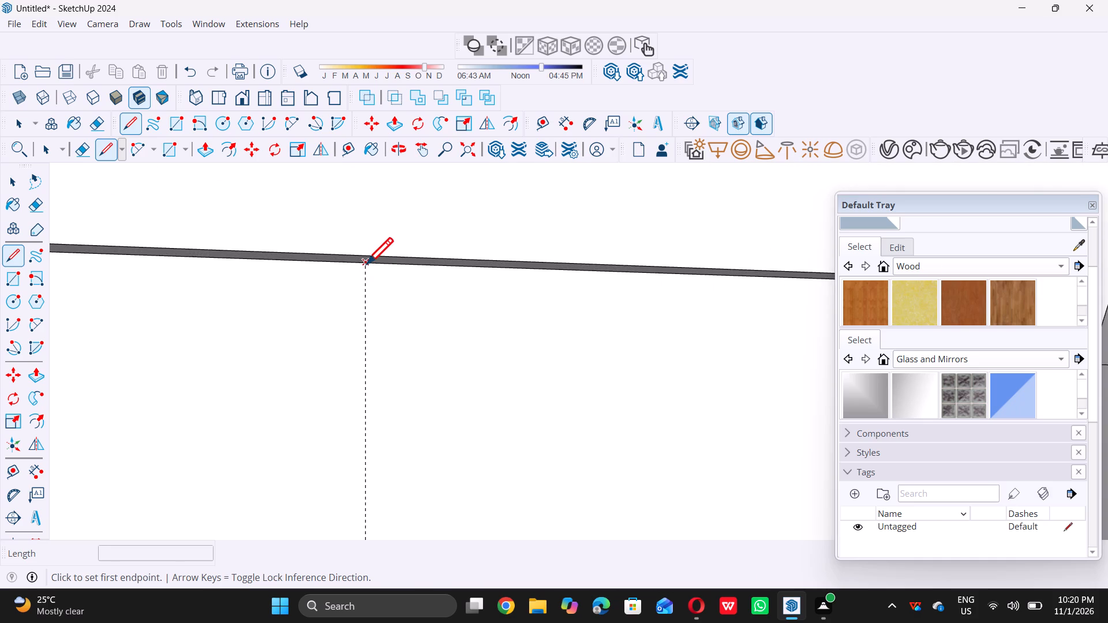
click(366, 264)
scroll(366, 264, down, 20)
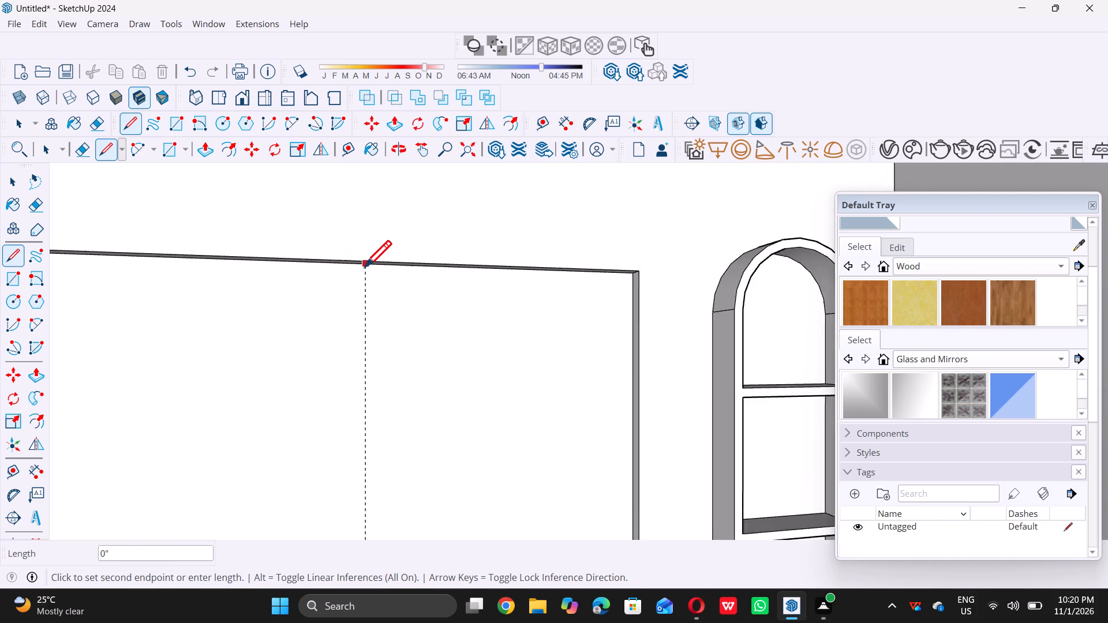
scroll(365, 267, down, 20)
scroll(365, 267, down, 2)
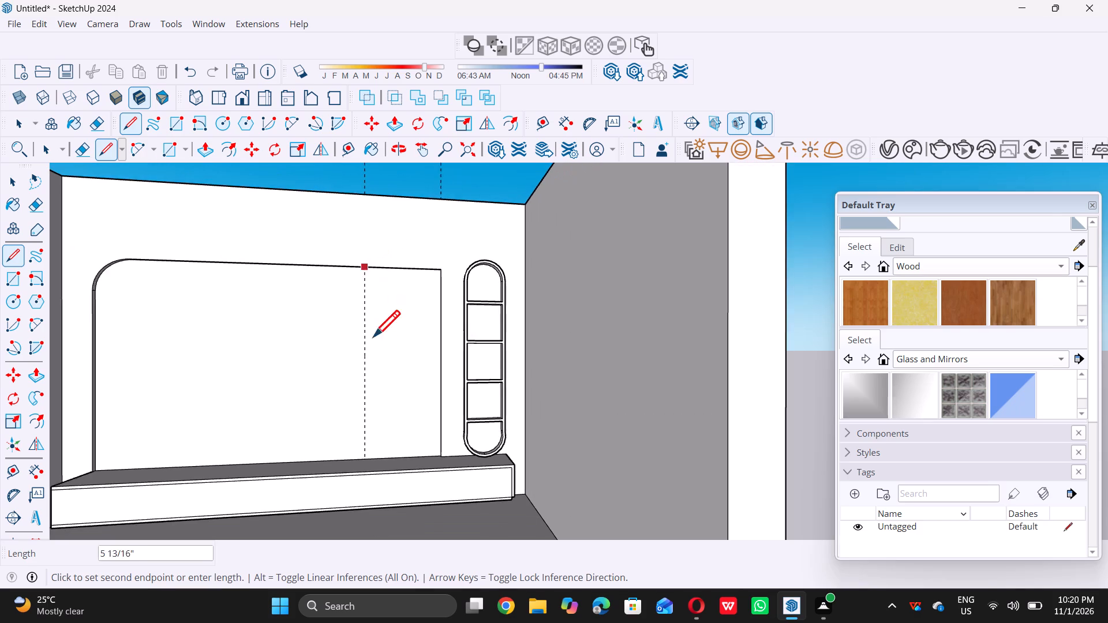
scroll(365, 430, up, 6)
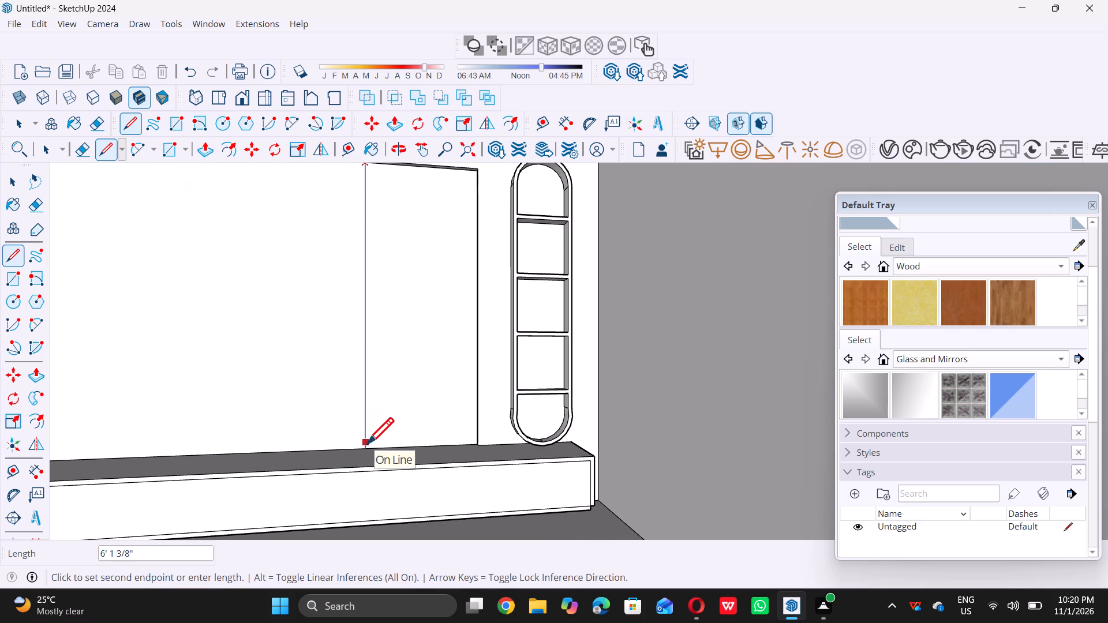
click(368, 445)
key(space)
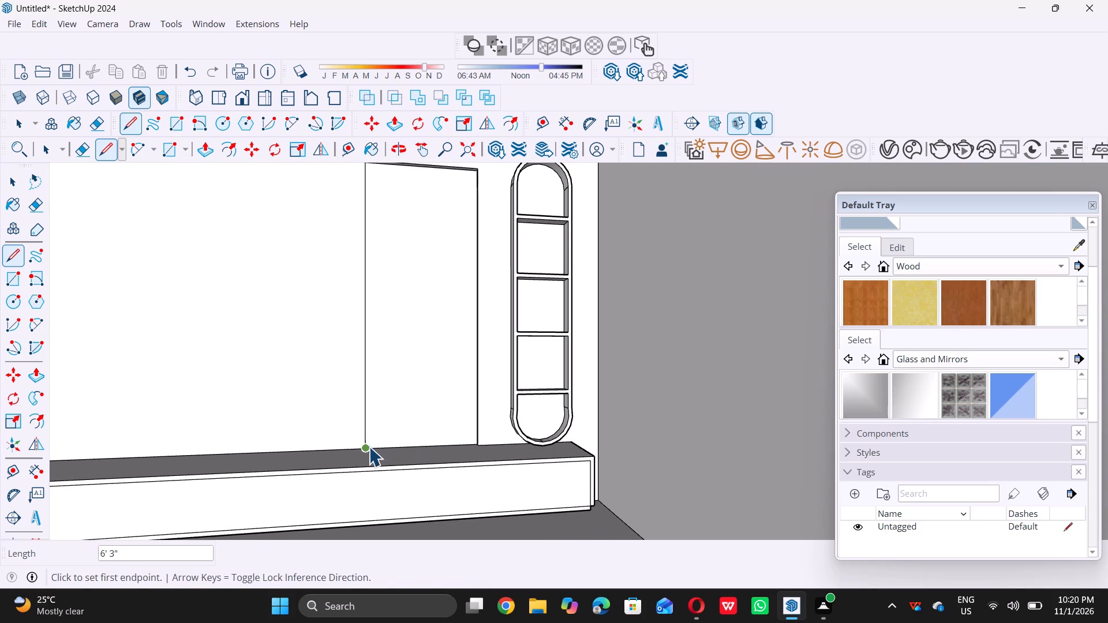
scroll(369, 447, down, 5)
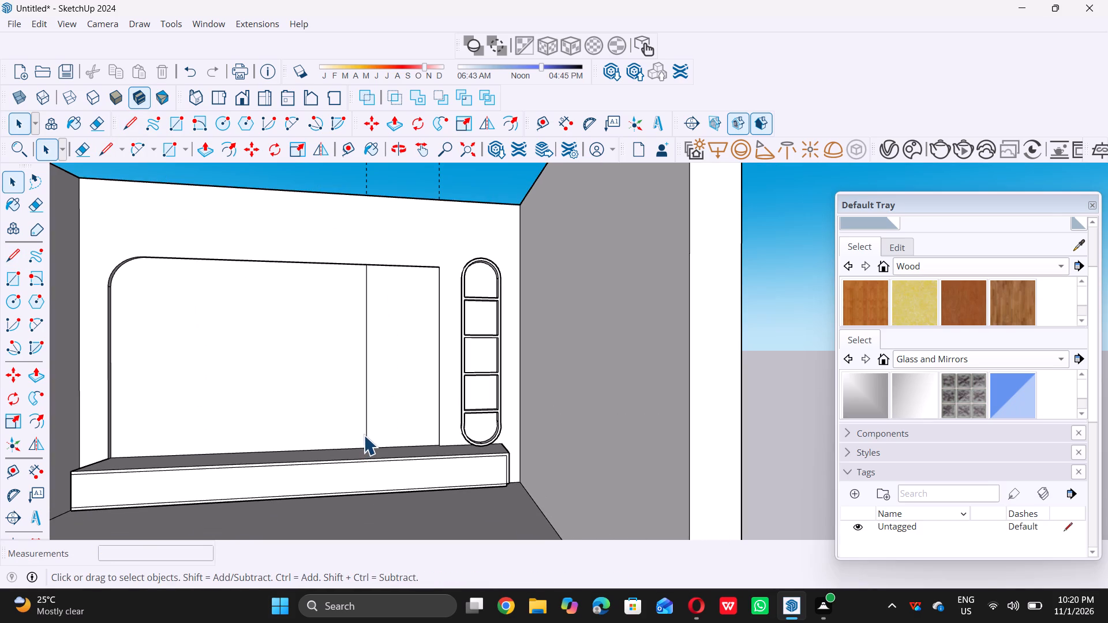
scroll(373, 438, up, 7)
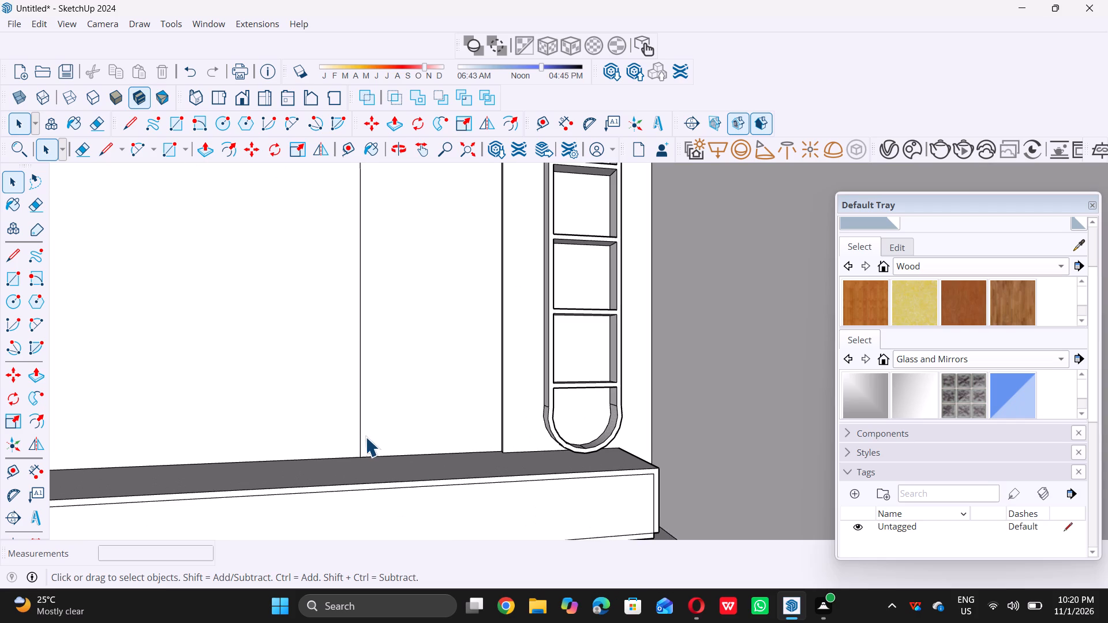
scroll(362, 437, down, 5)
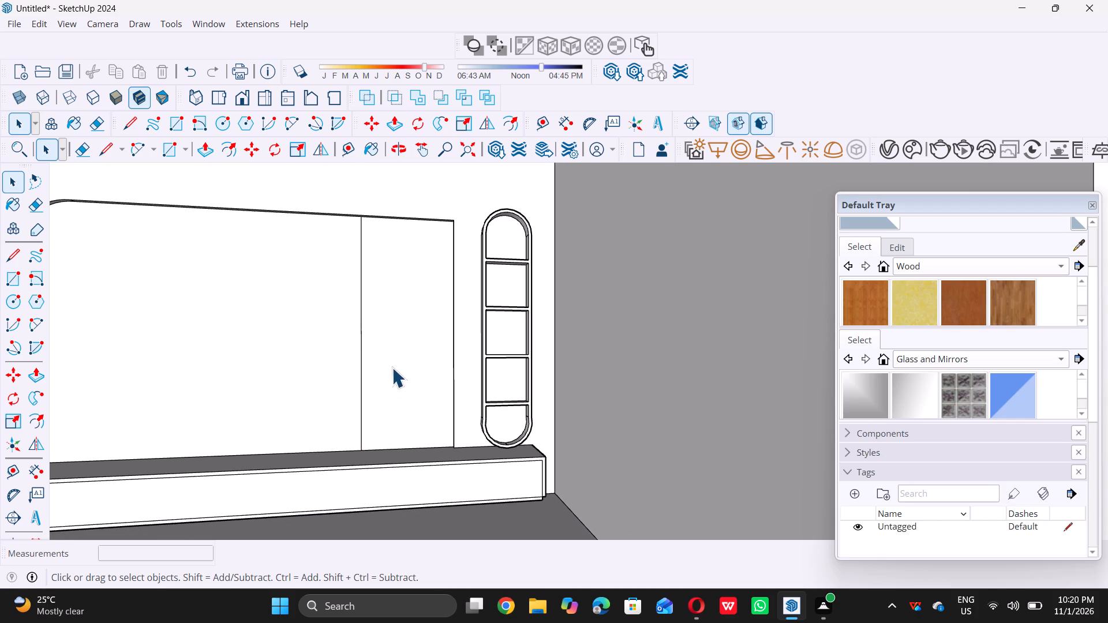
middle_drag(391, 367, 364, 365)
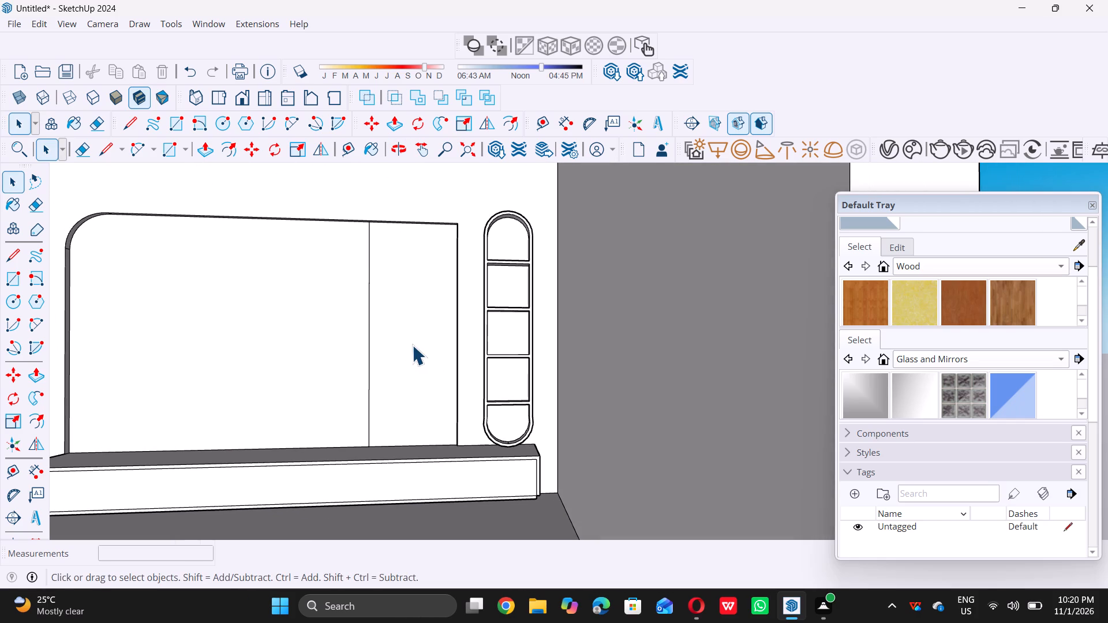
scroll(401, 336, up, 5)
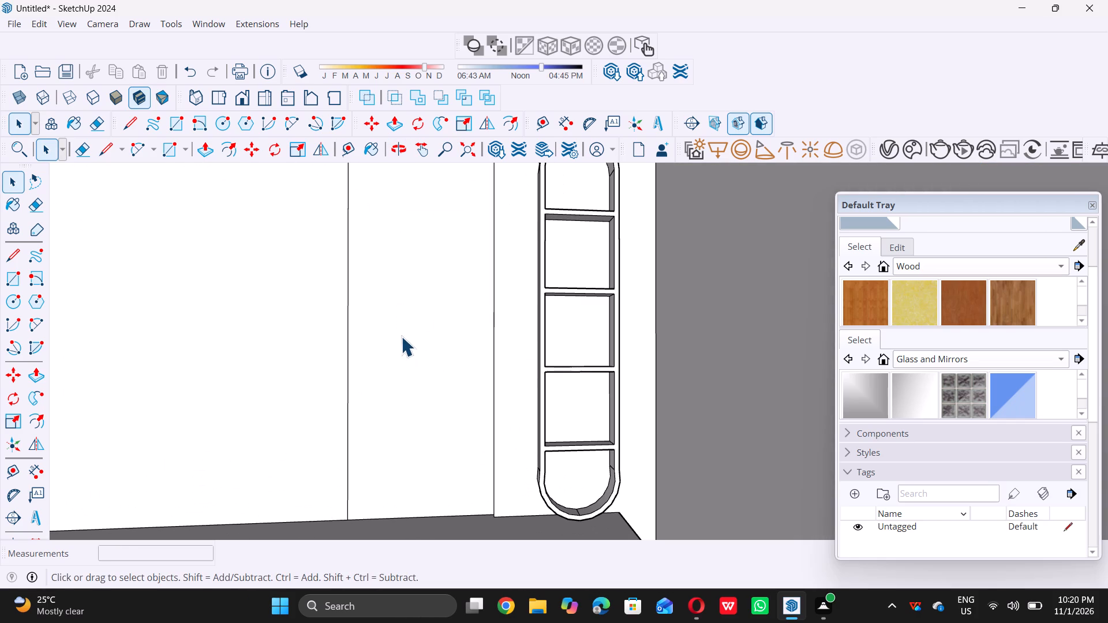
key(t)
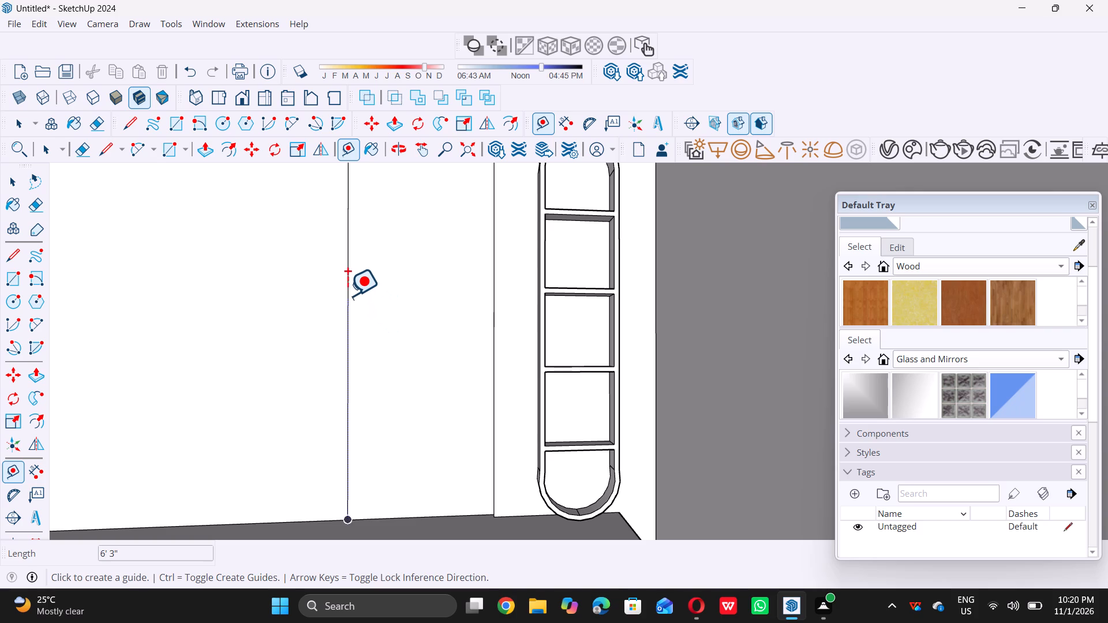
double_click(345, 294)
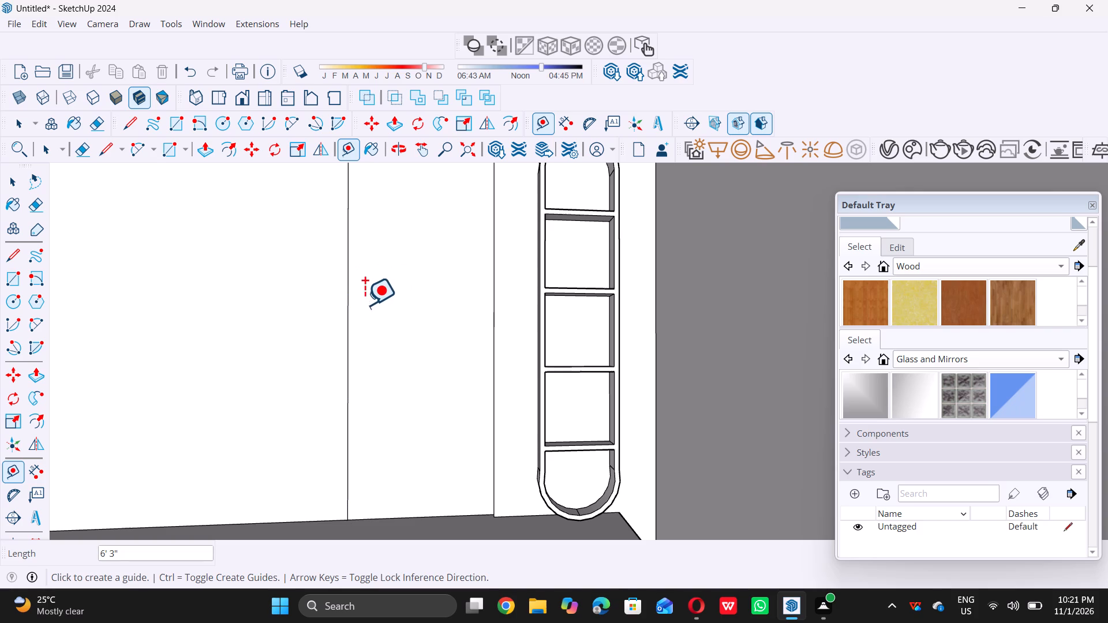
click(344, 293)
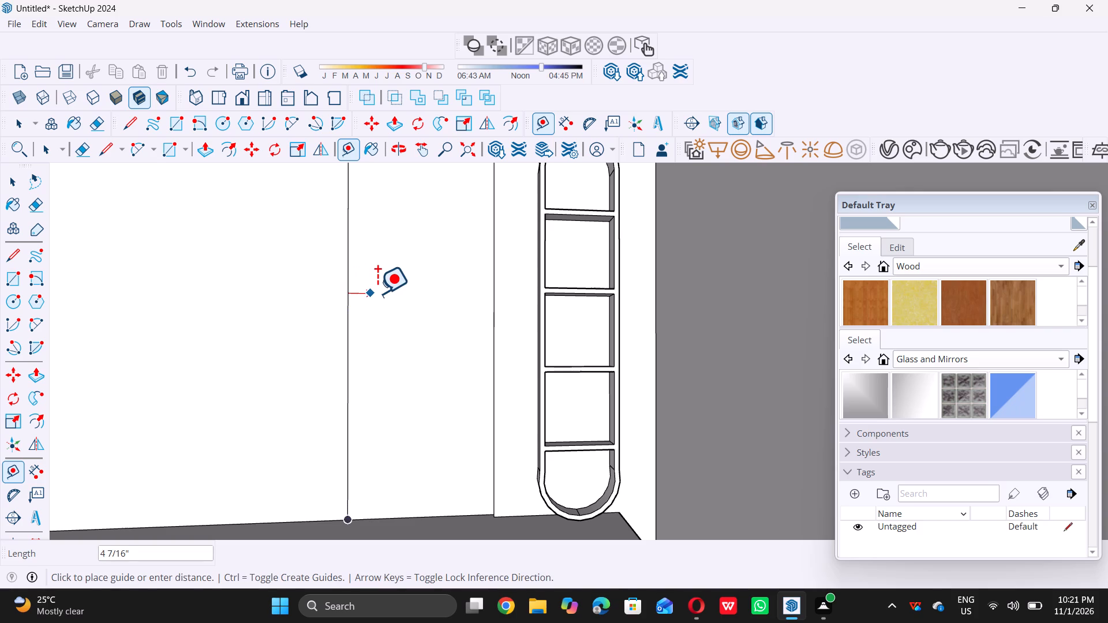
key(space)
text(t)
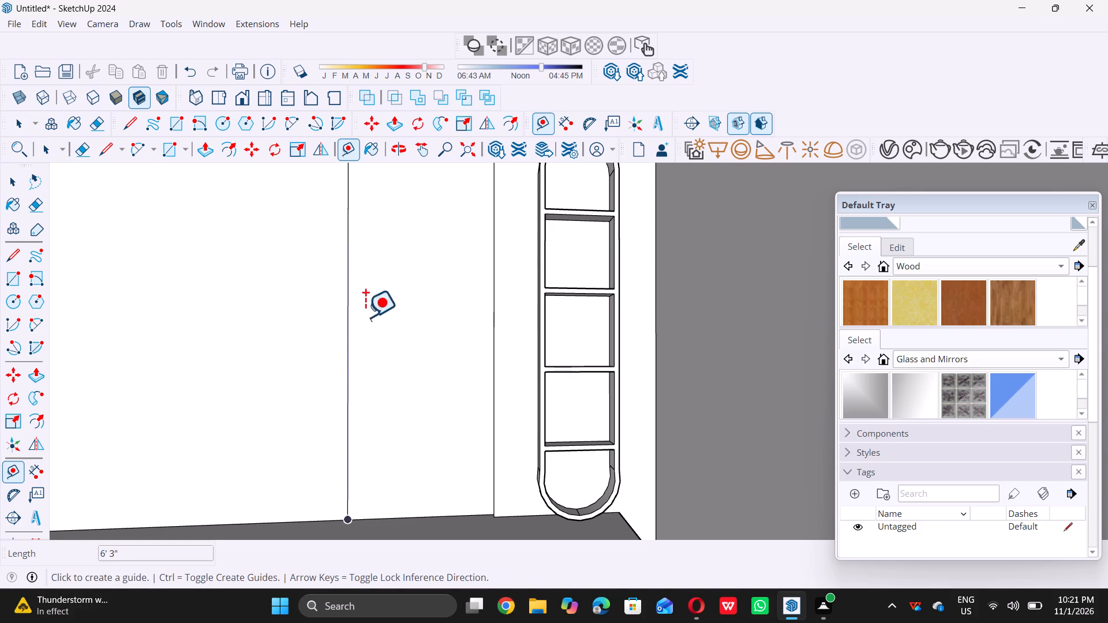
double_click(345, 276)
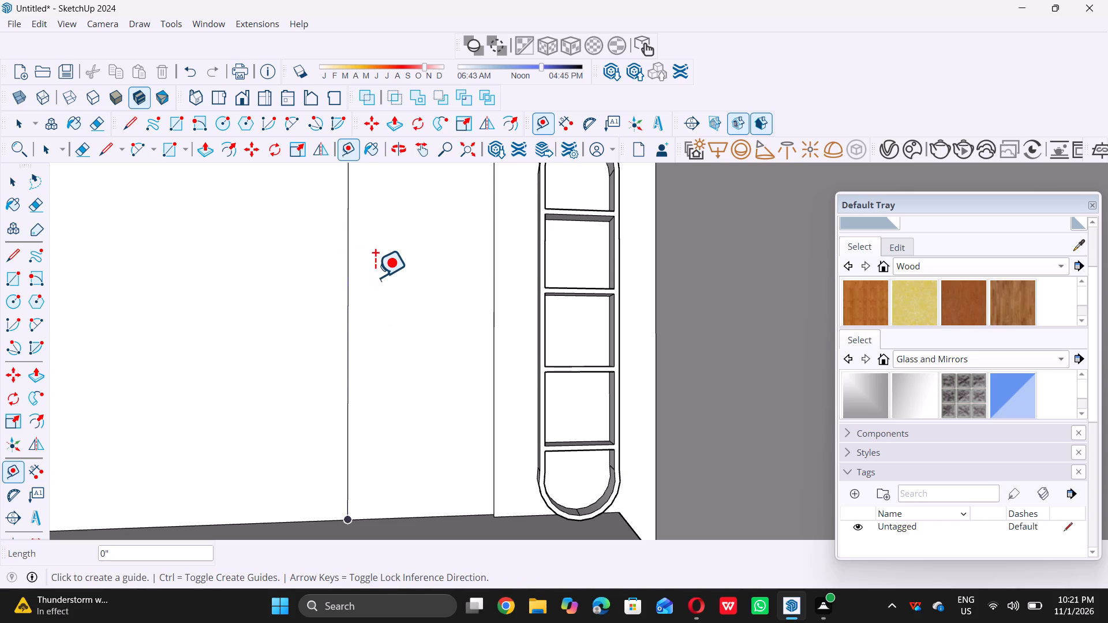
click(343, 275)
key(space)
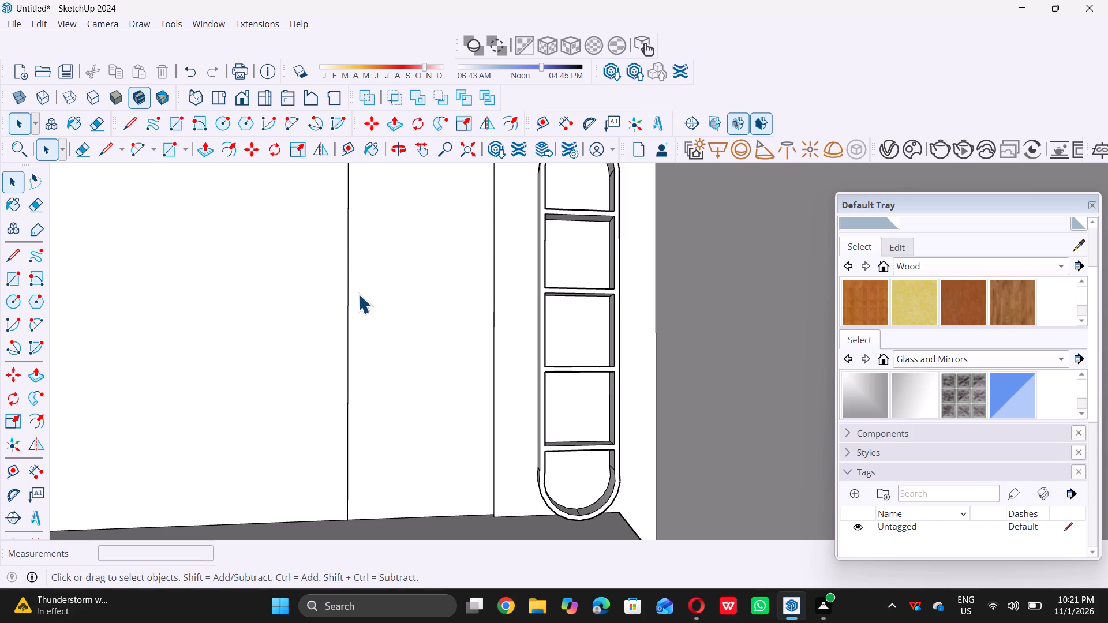
Place a guide line 2" from the recessed panel's vertical dividing line, toward the shelf unit.
key(t)
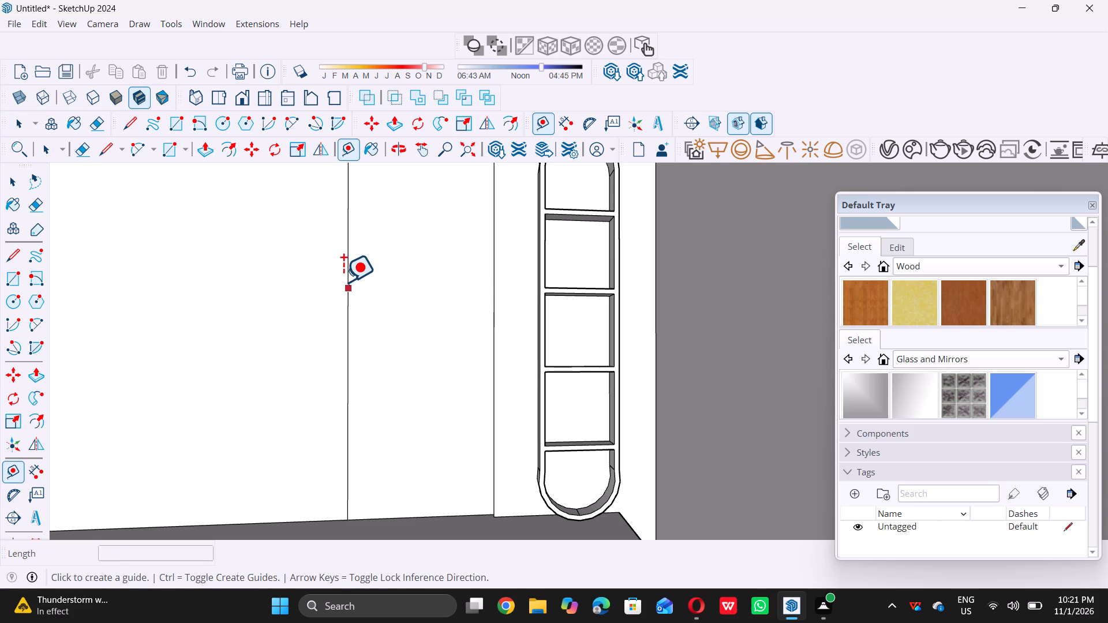
click(346, 288)
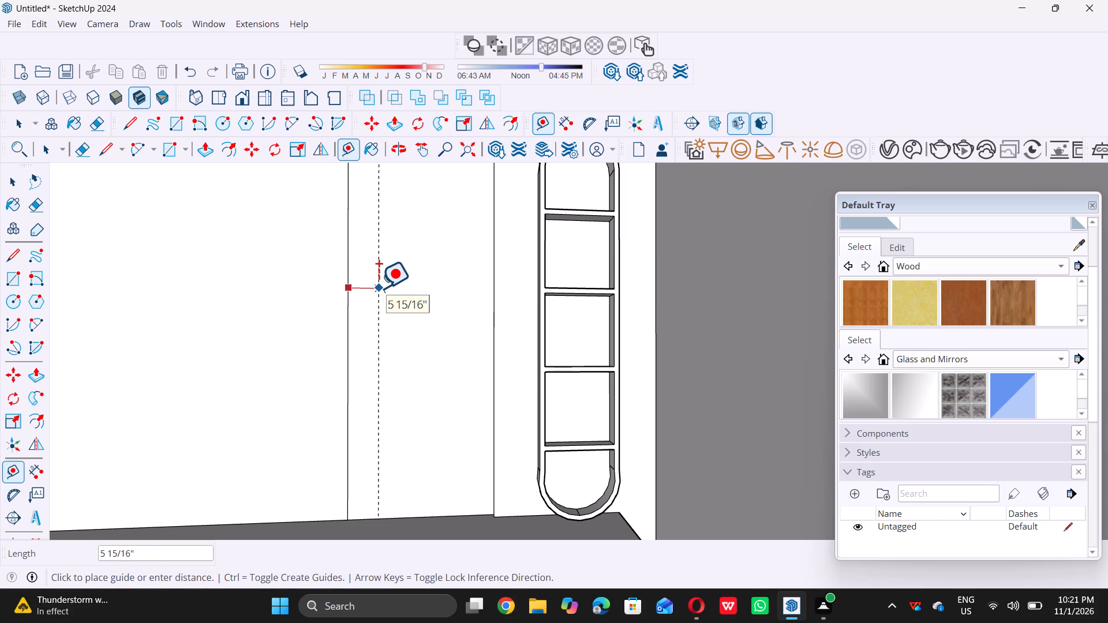
key(2)
key(shift+quotedbl)
key(Return)
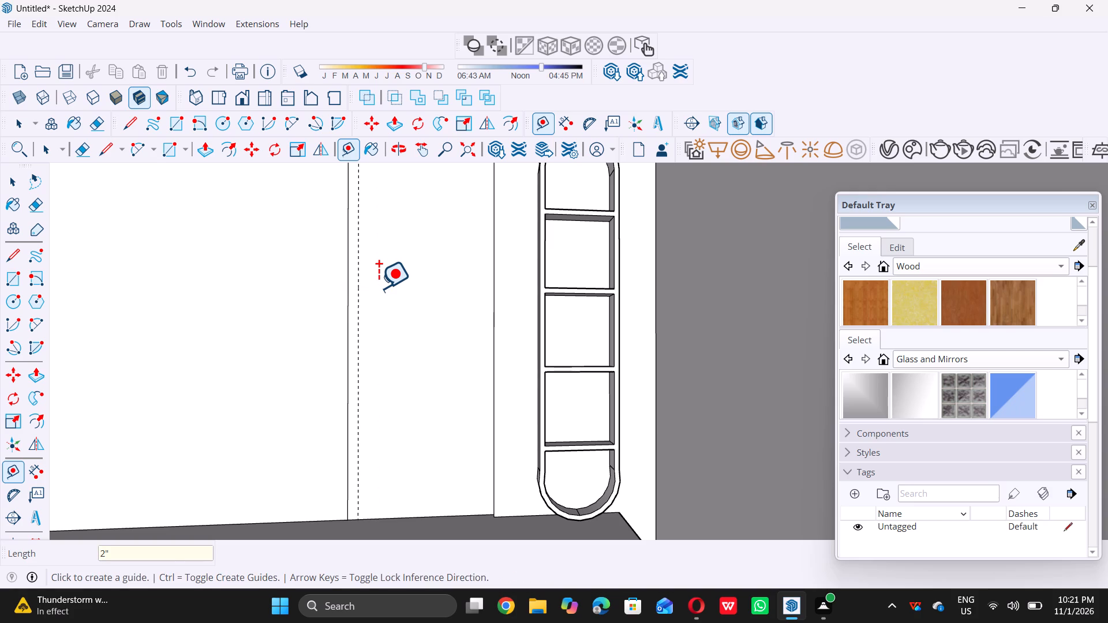
key(space)
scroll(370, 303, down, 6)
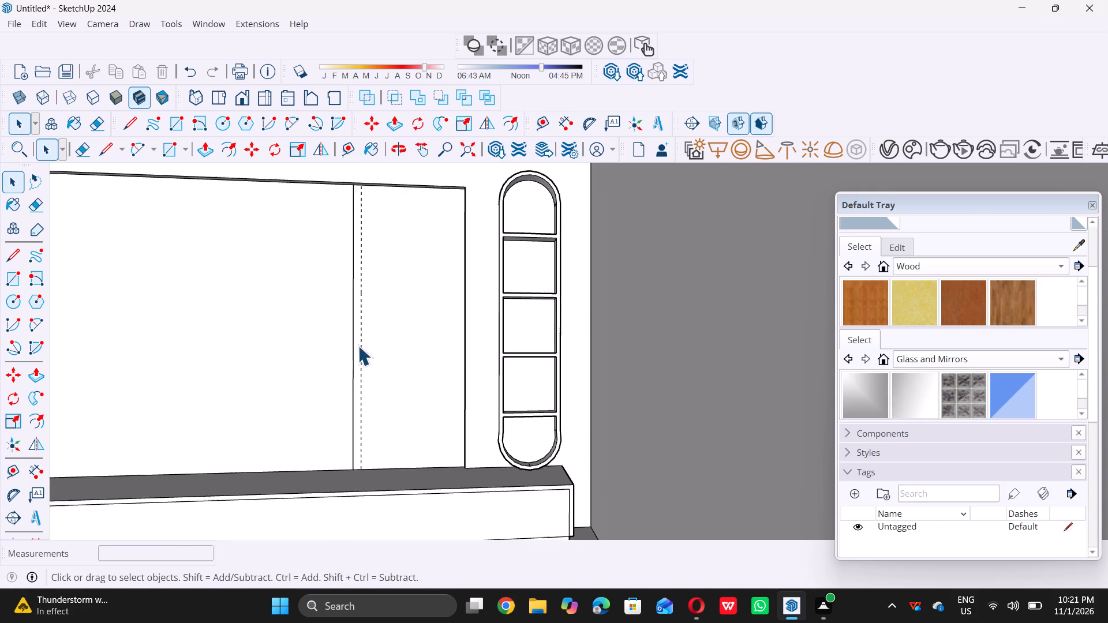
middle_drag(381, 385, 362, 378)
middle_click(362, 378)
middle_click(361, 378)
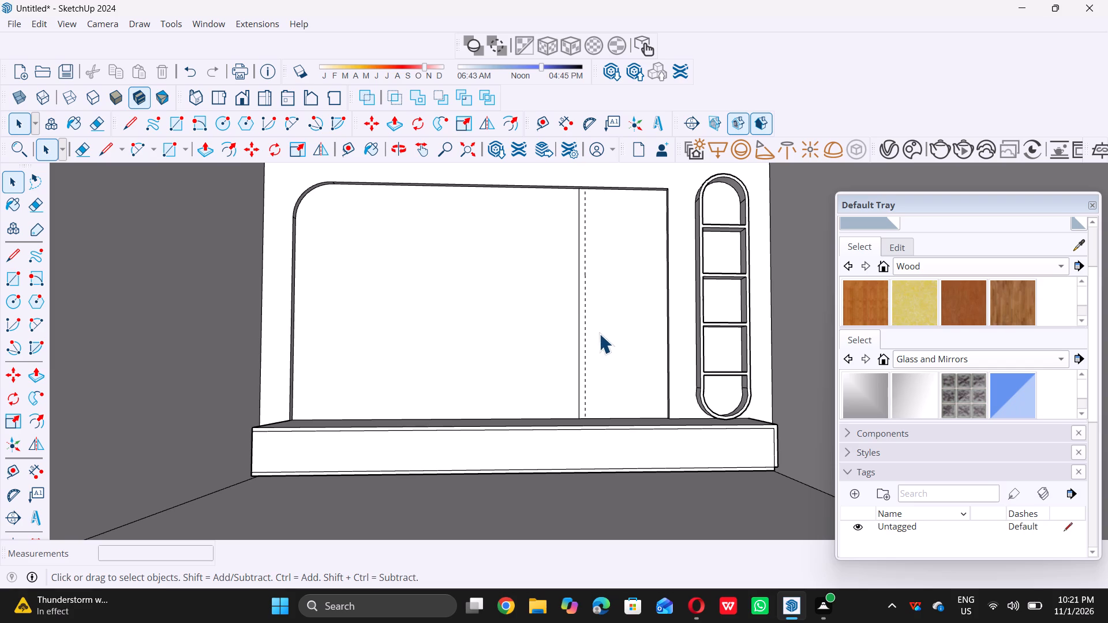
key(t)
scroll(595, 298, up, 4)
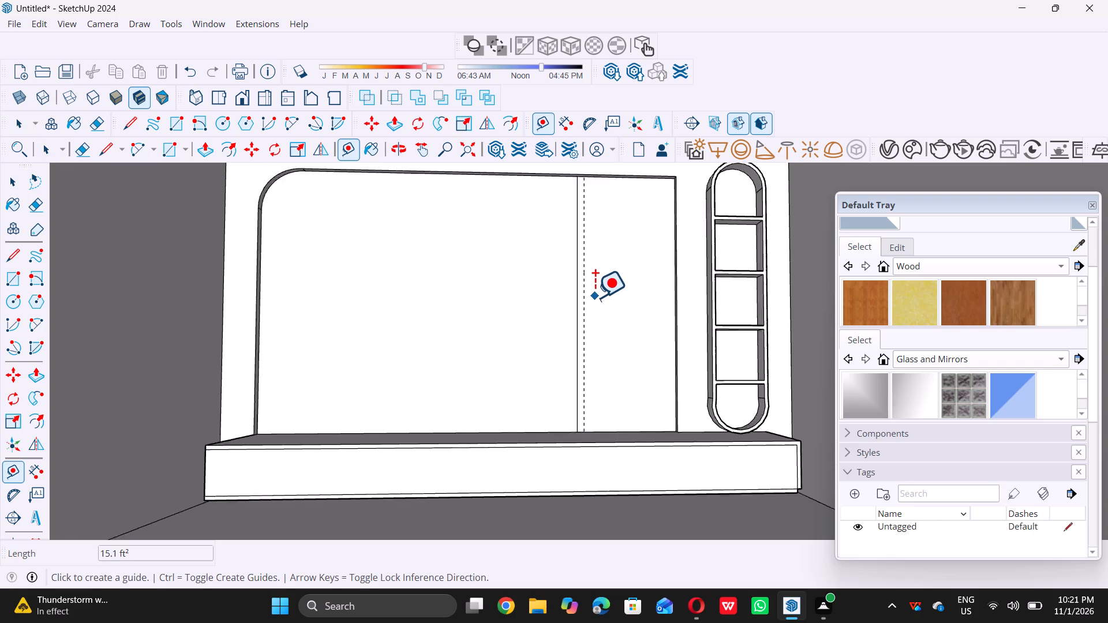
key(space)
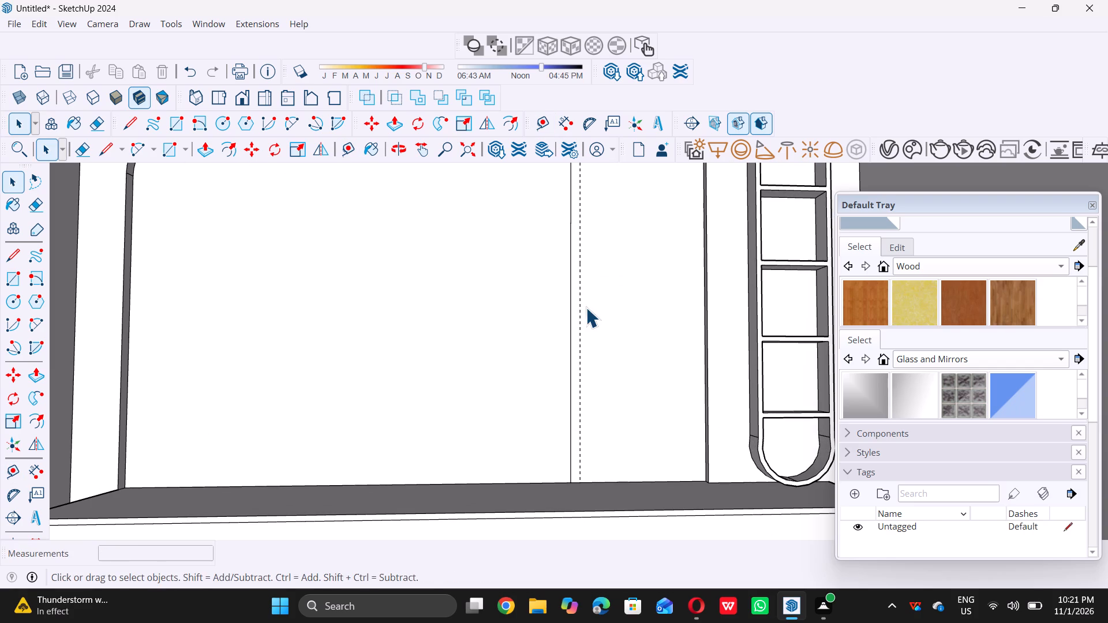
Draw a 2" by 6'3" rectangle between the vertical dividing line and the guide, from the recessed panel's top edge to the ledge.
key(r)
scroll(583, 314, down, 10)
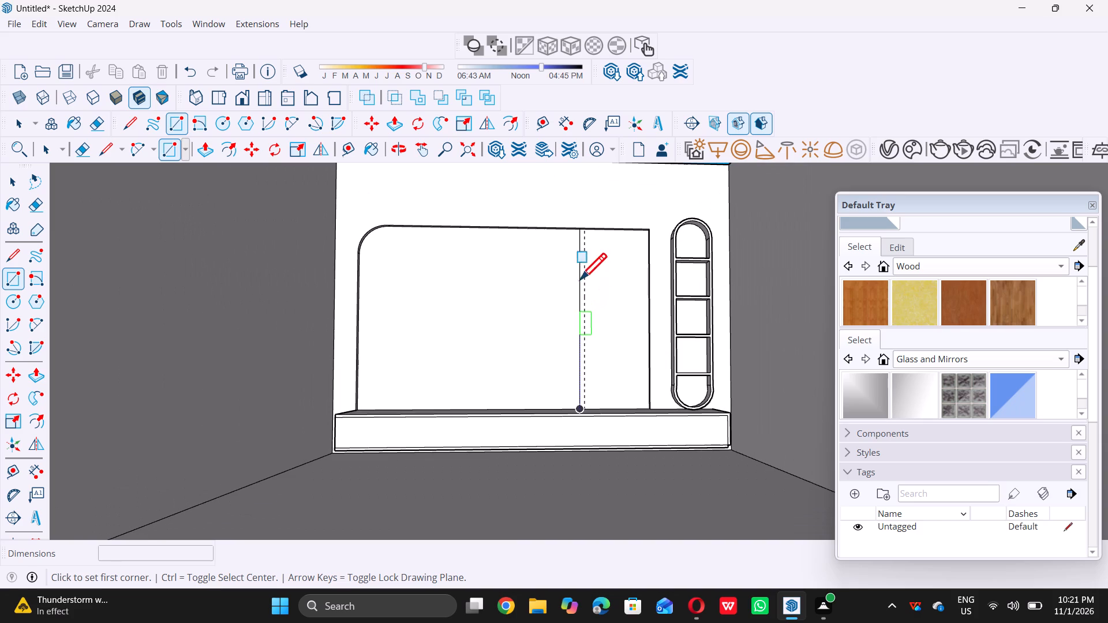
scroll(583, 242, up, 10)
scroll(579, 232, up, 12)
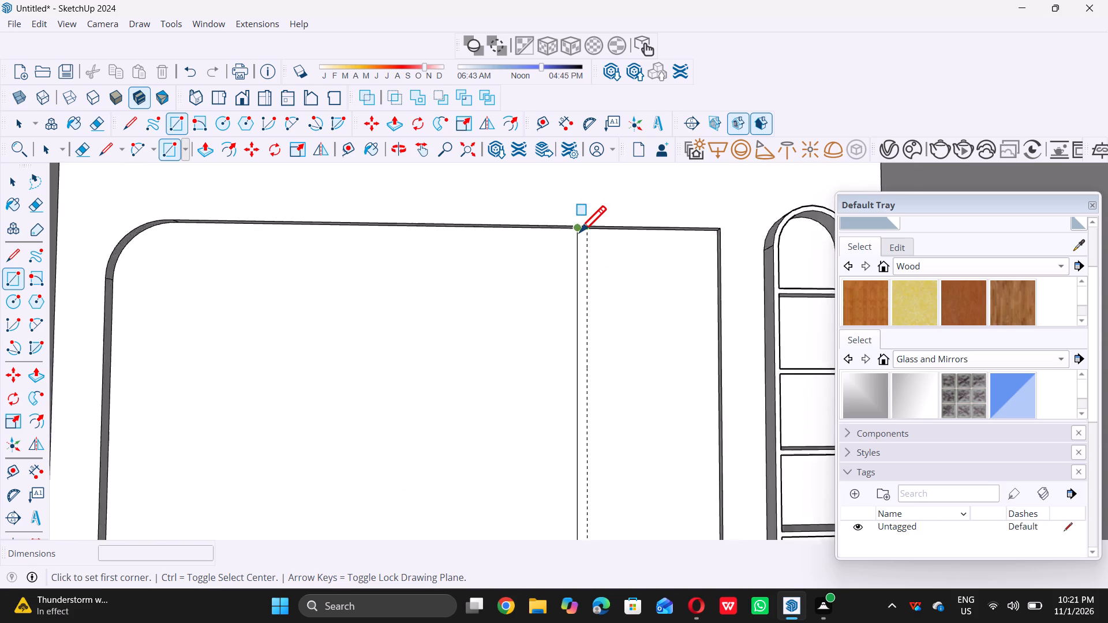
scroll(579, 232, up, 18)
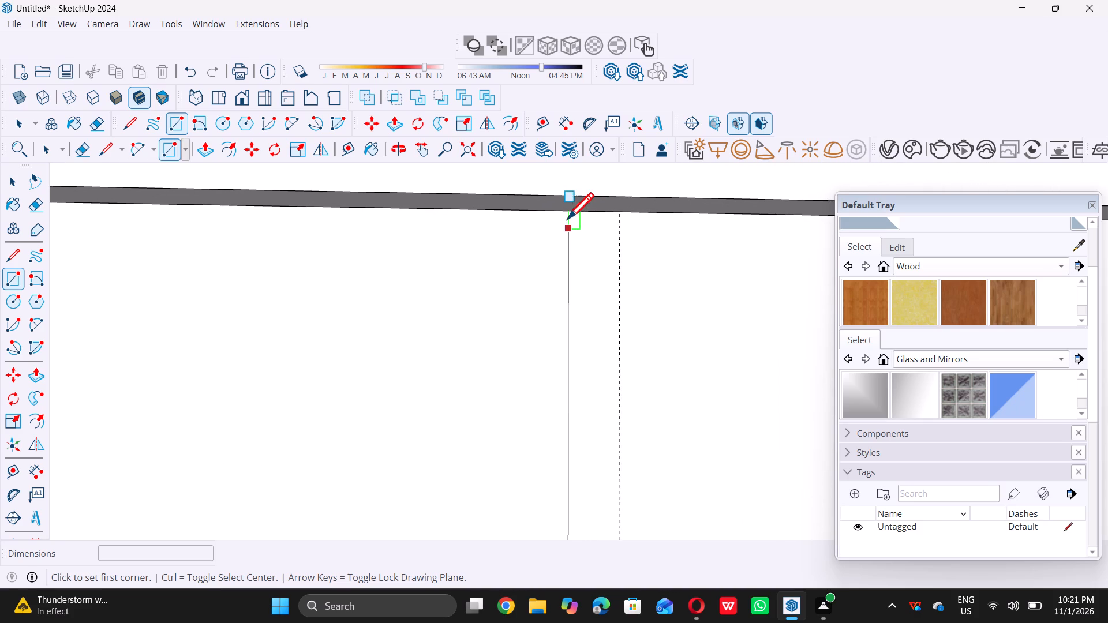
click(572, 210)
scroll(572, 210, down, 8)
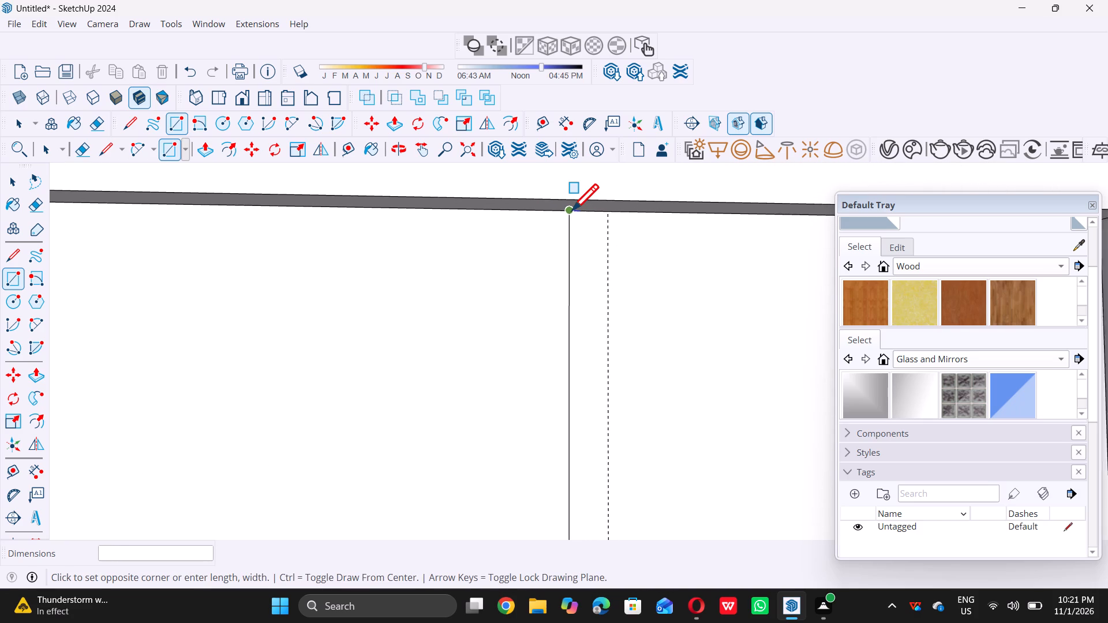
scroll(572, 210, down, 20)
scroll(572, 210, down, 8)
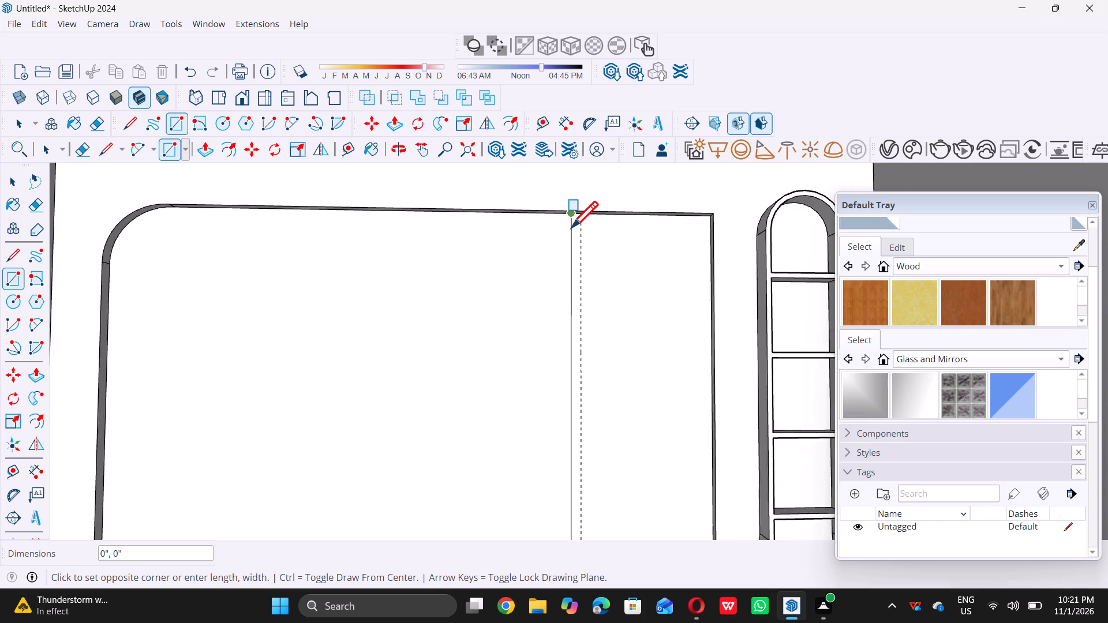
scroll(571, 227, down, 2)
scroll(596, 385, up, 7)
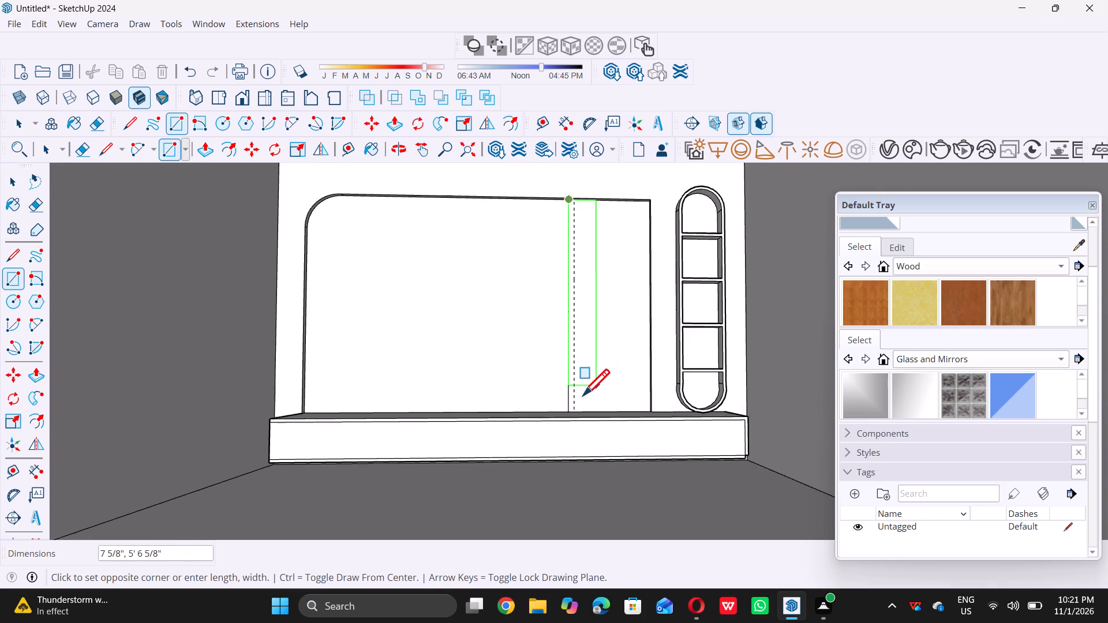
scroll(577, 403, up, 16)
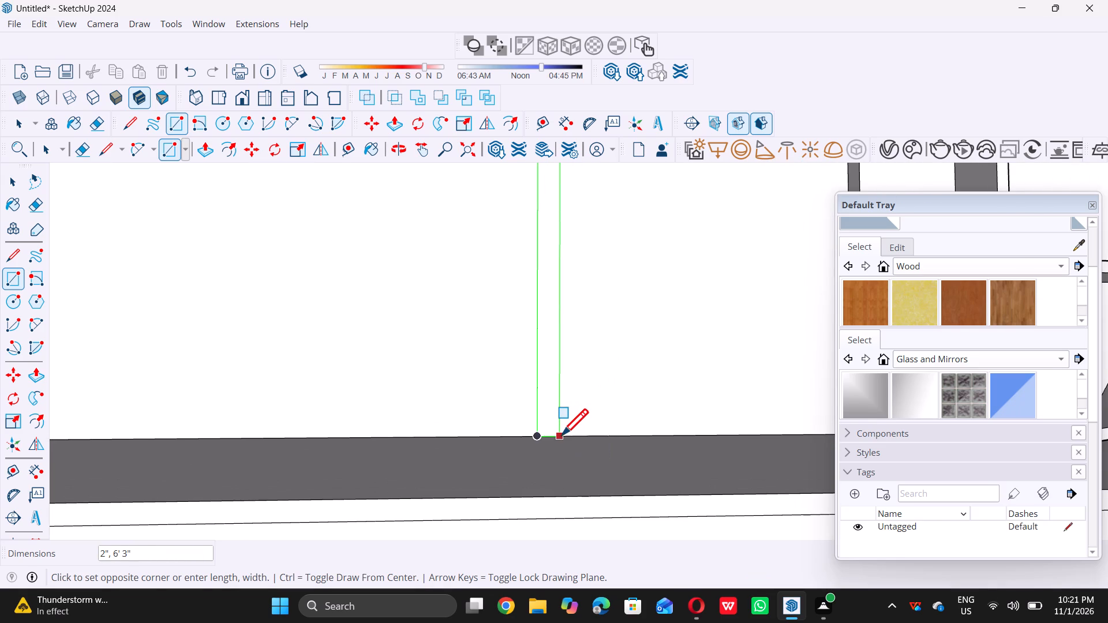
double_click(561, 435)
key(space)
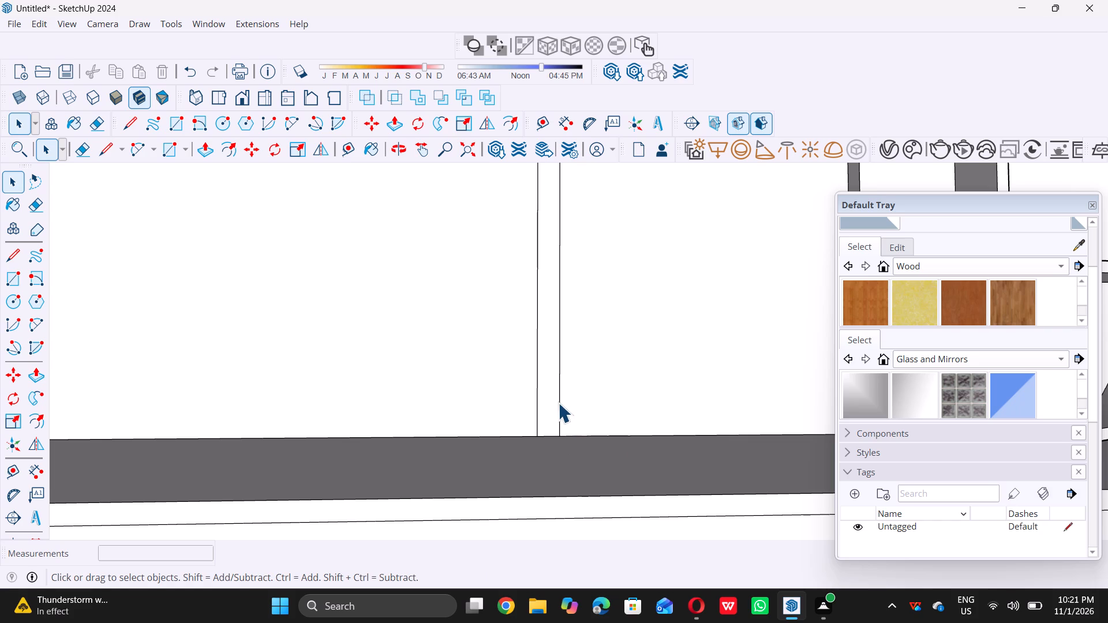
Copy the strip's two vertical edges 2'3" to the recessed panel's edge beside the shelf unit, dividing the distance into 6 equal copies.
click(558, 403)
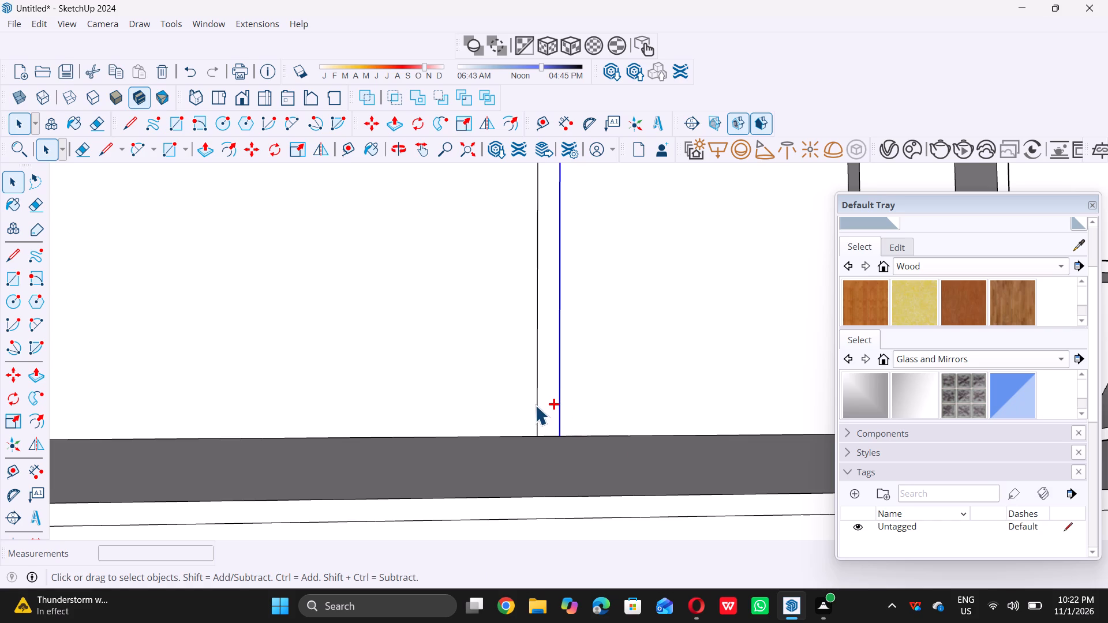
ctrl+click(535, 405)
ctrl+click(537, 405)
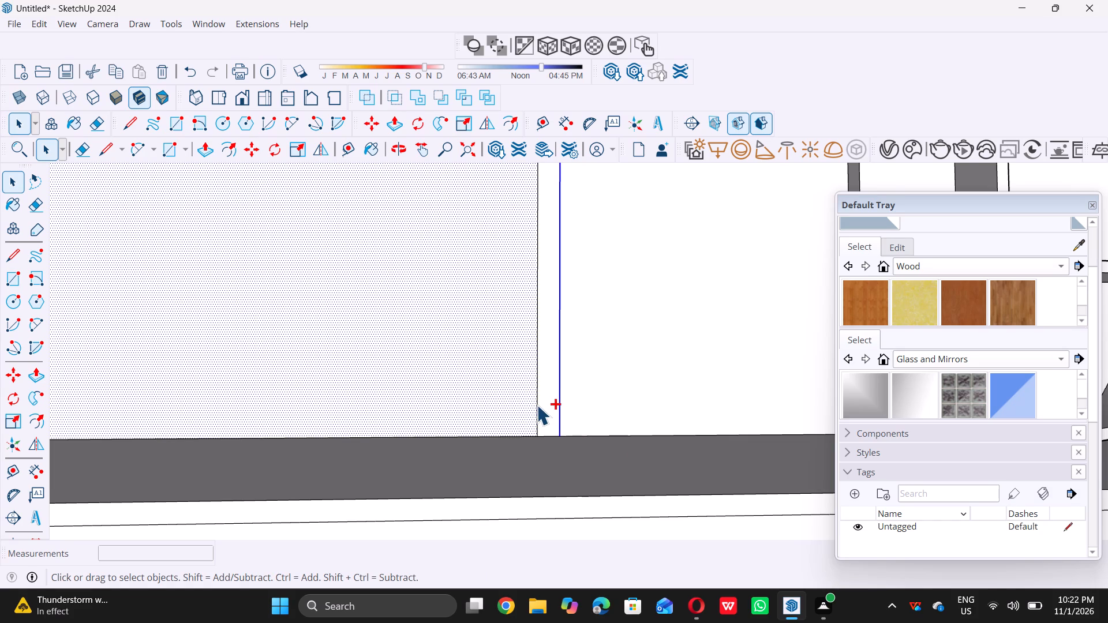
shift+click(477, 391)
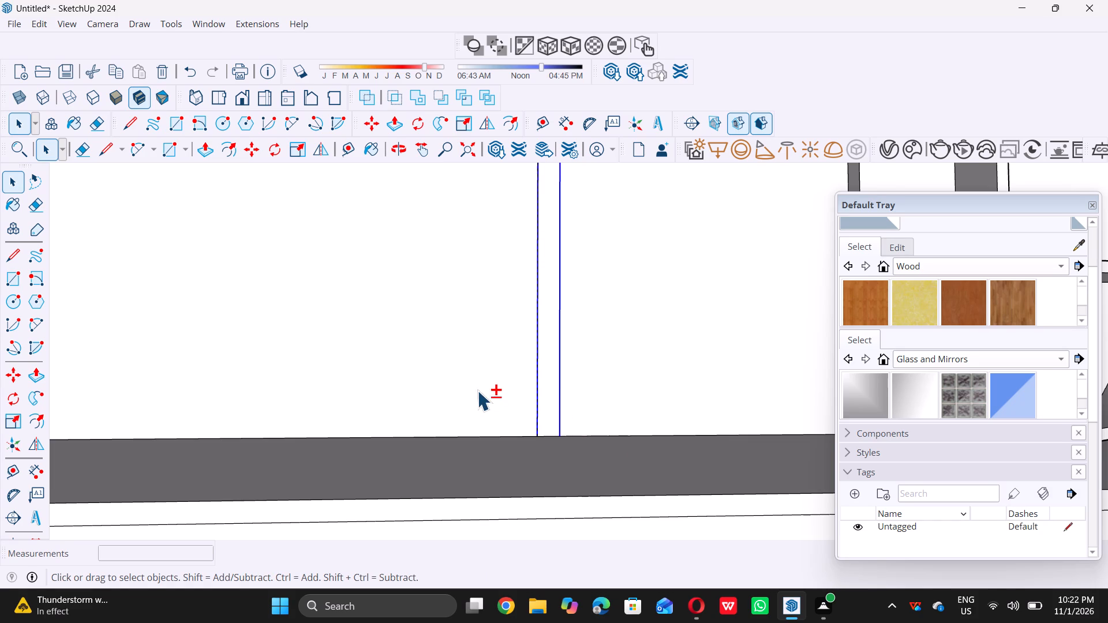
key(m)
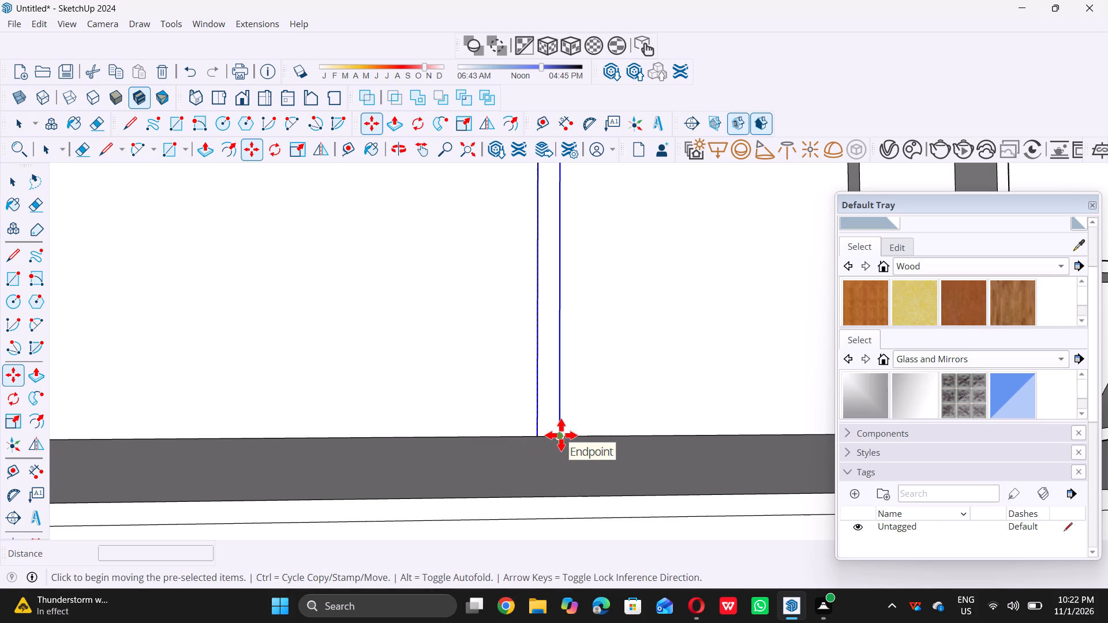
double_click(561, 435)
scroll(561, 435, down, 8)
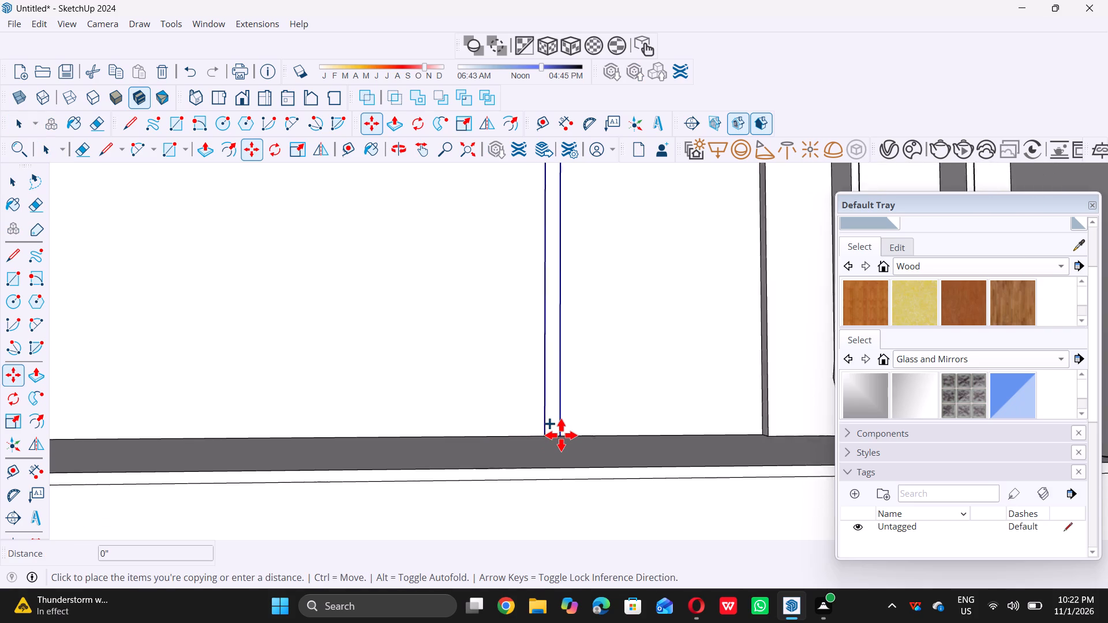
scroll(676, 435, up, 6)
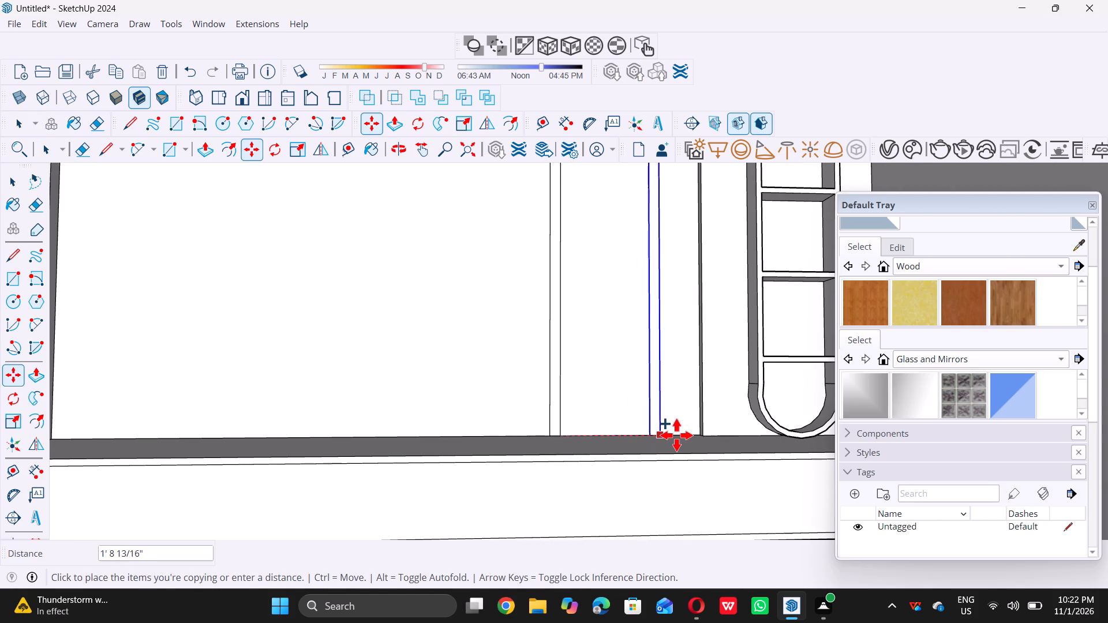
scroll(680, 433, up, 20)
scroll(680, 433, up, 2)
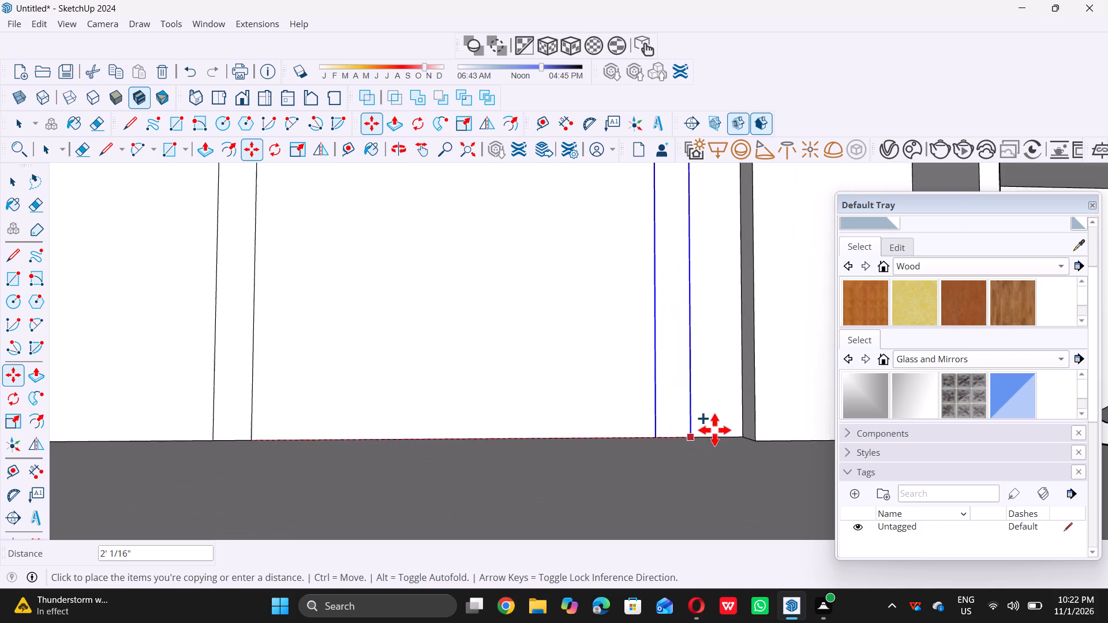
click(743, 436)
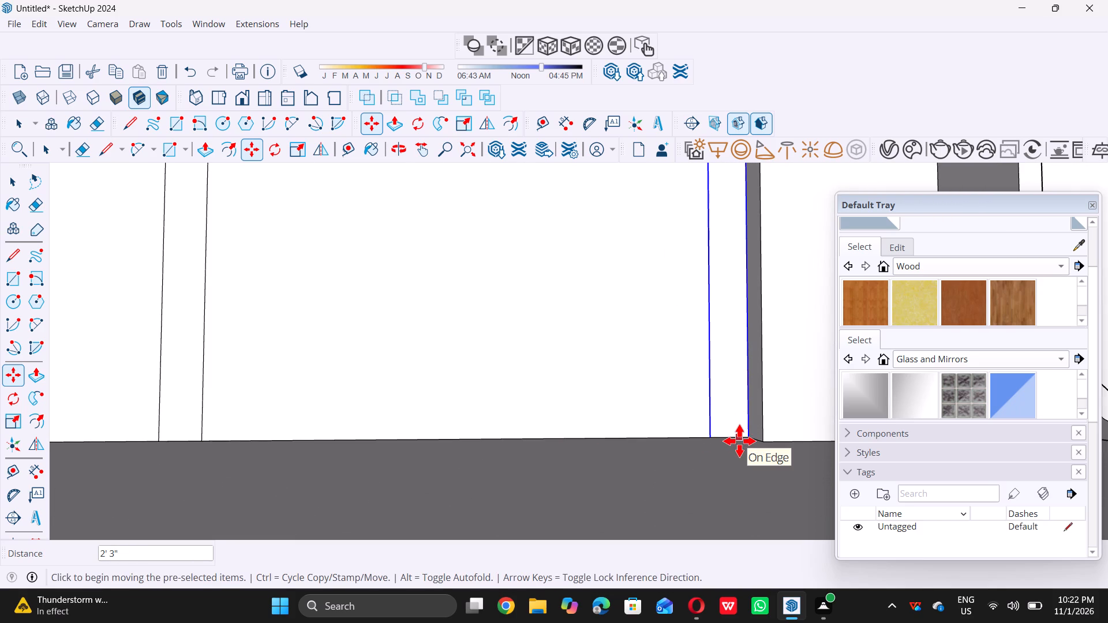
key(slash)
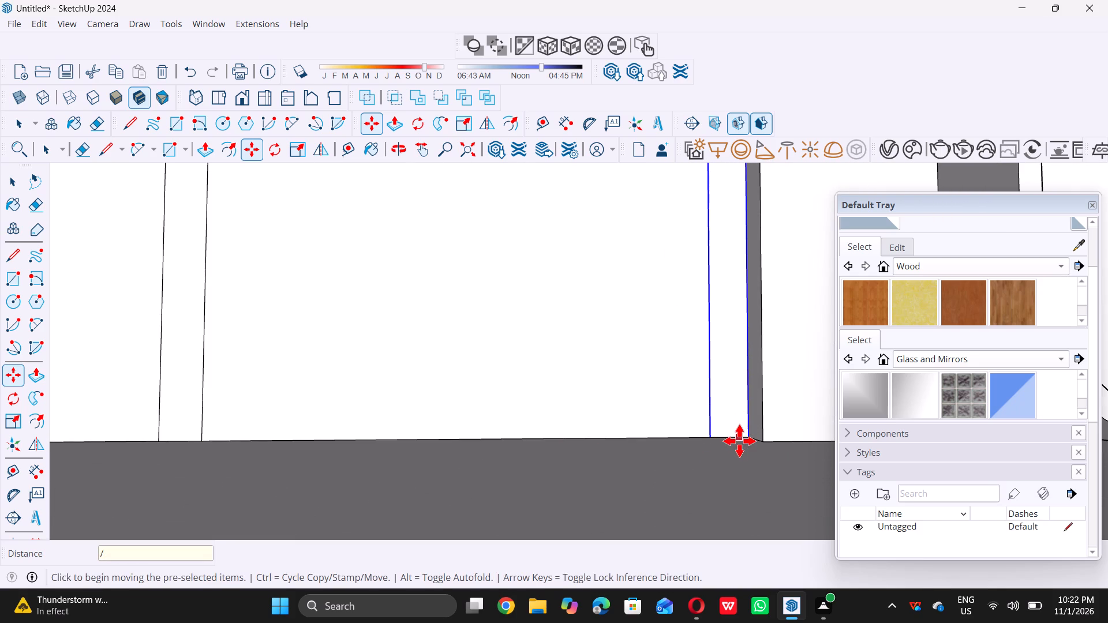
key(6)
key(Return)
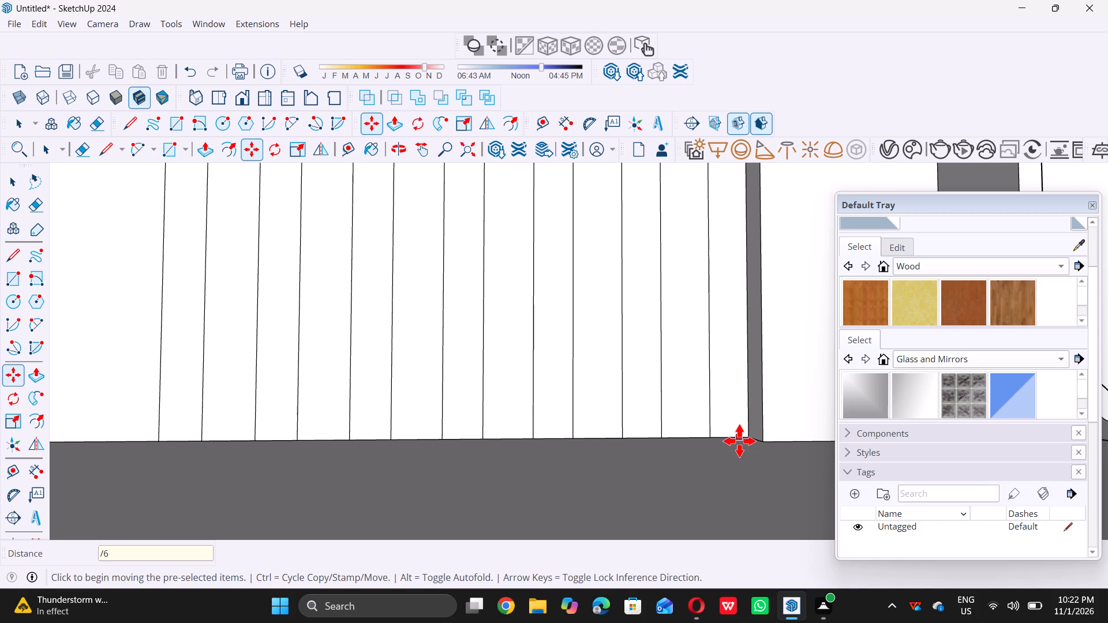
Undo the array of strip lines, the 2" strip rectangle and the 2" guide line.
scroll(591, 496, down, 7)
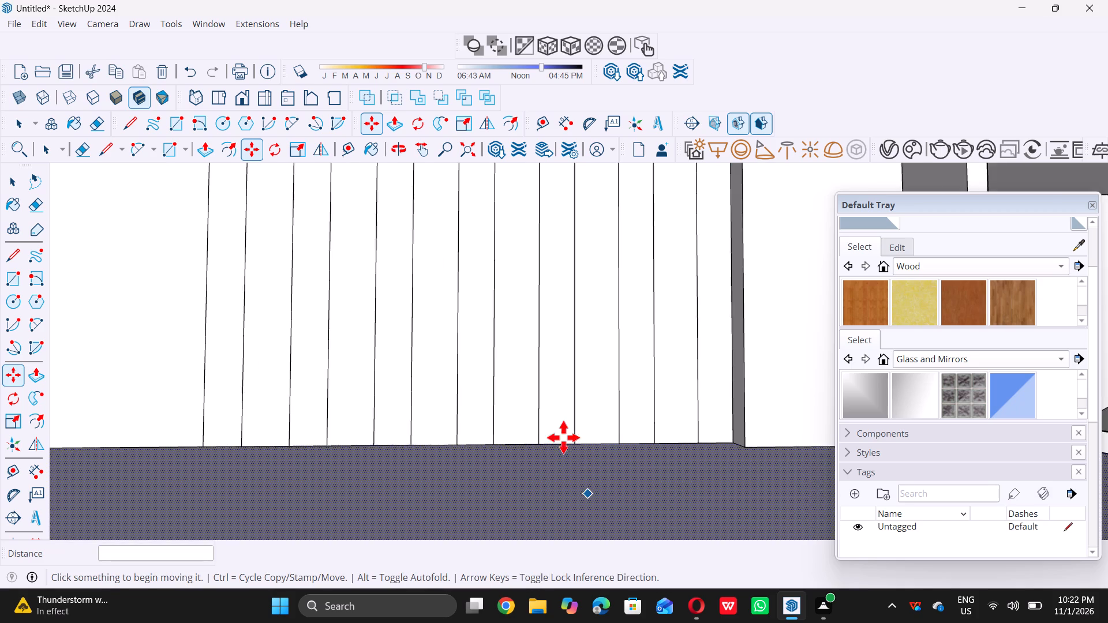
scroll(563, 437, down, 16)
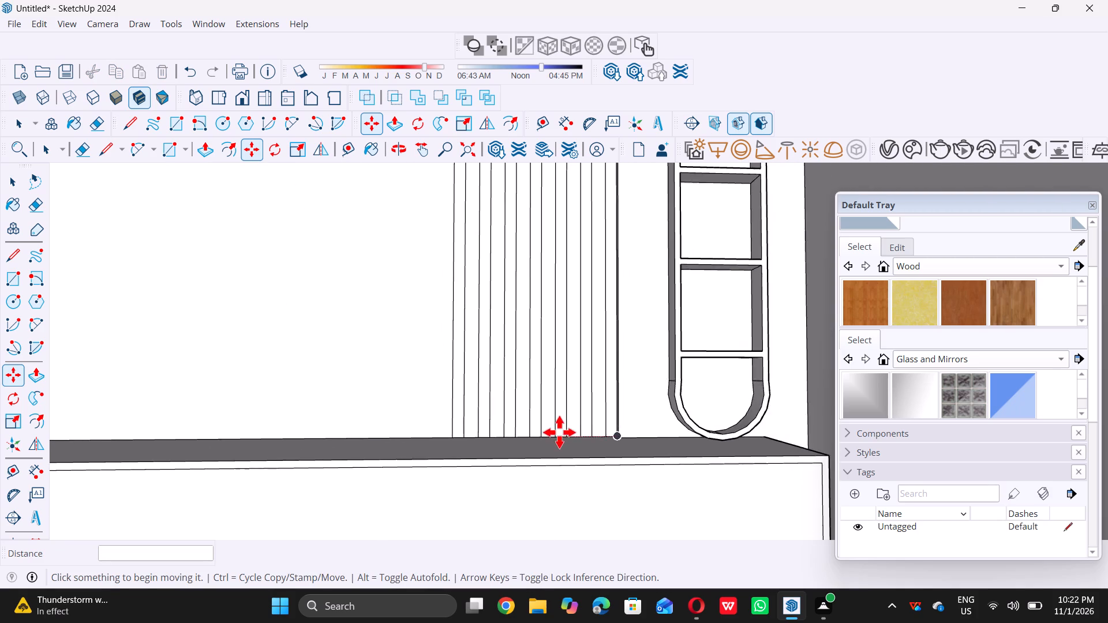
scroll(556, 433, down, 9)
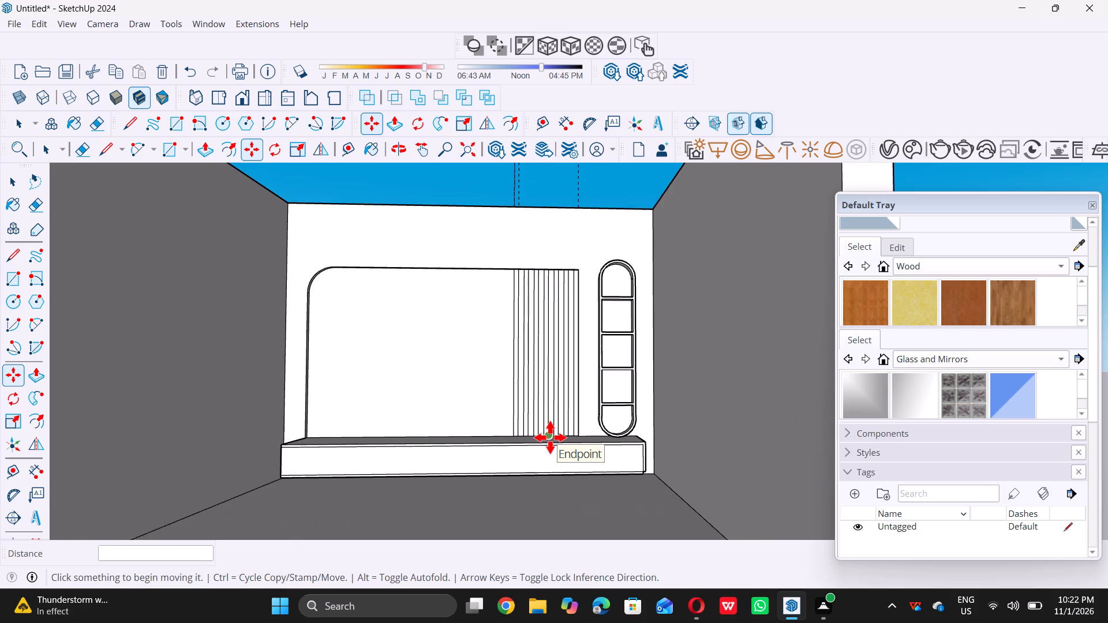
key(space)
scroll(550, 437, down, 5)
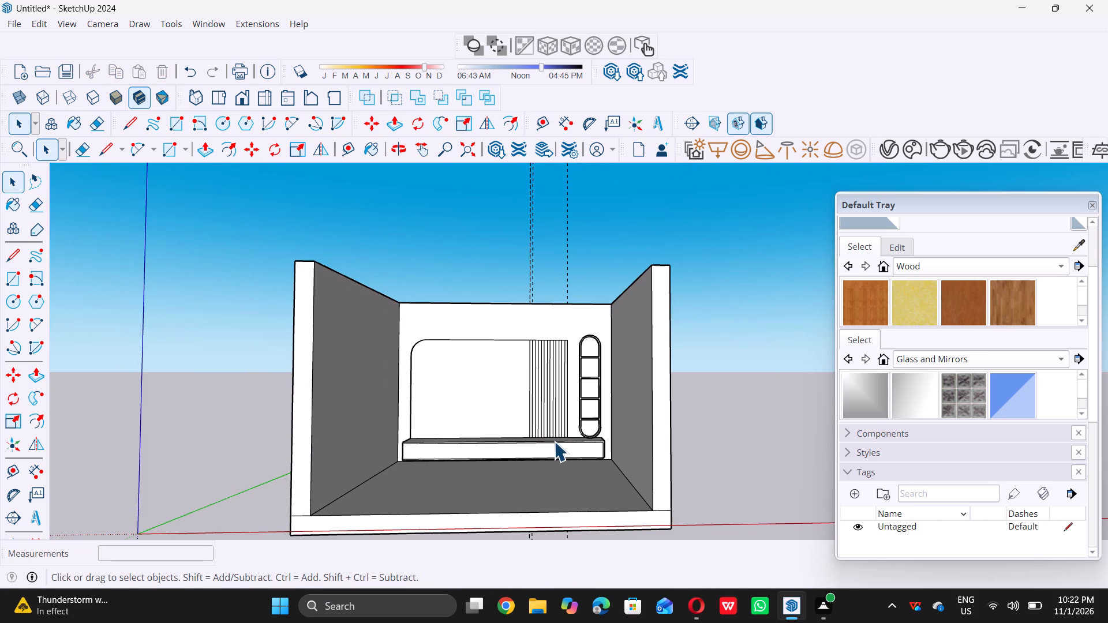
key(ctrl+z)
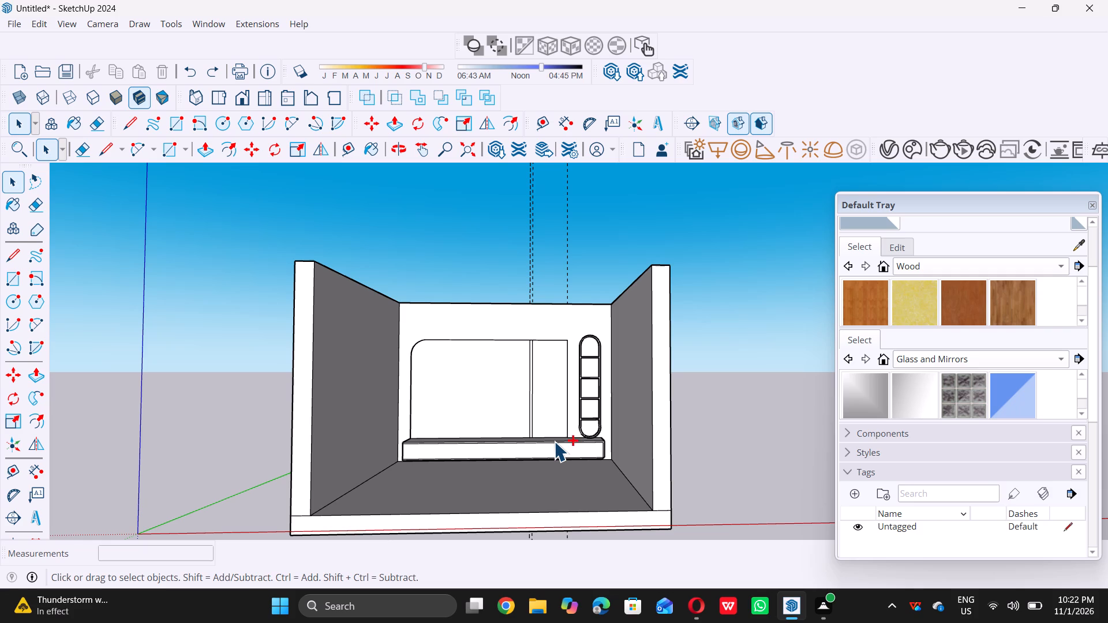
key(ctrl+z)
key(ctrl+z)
Place a guide line 1" from the recessed panel's vertical dividing line, toward the shelf unit.
scroll(530, 399, up, 6)
key(t)
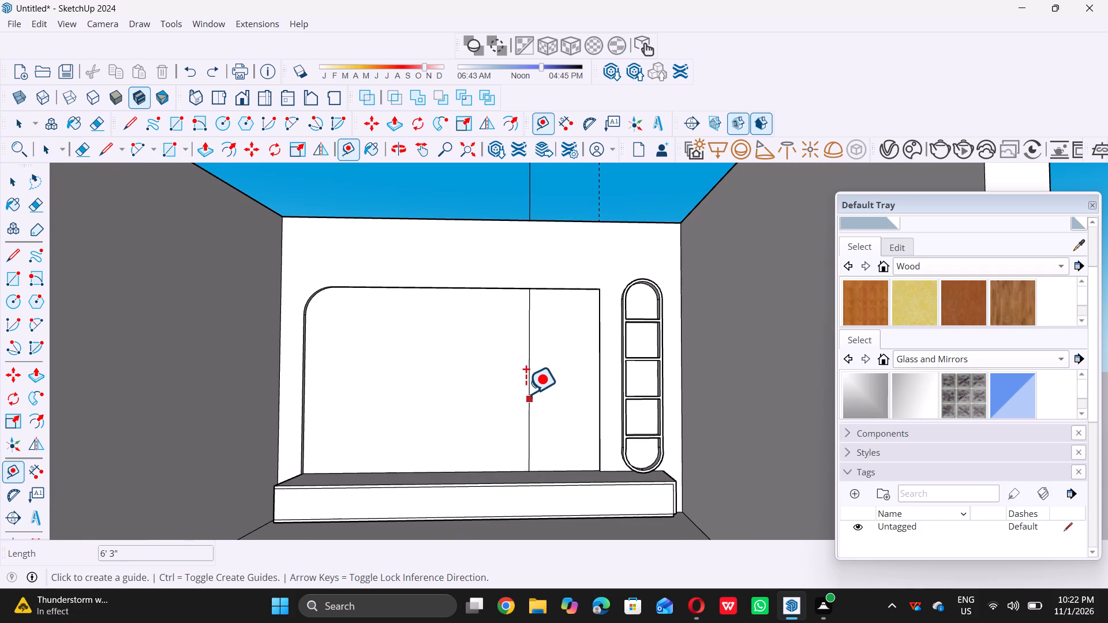
scroll(526, 392, up, 8)
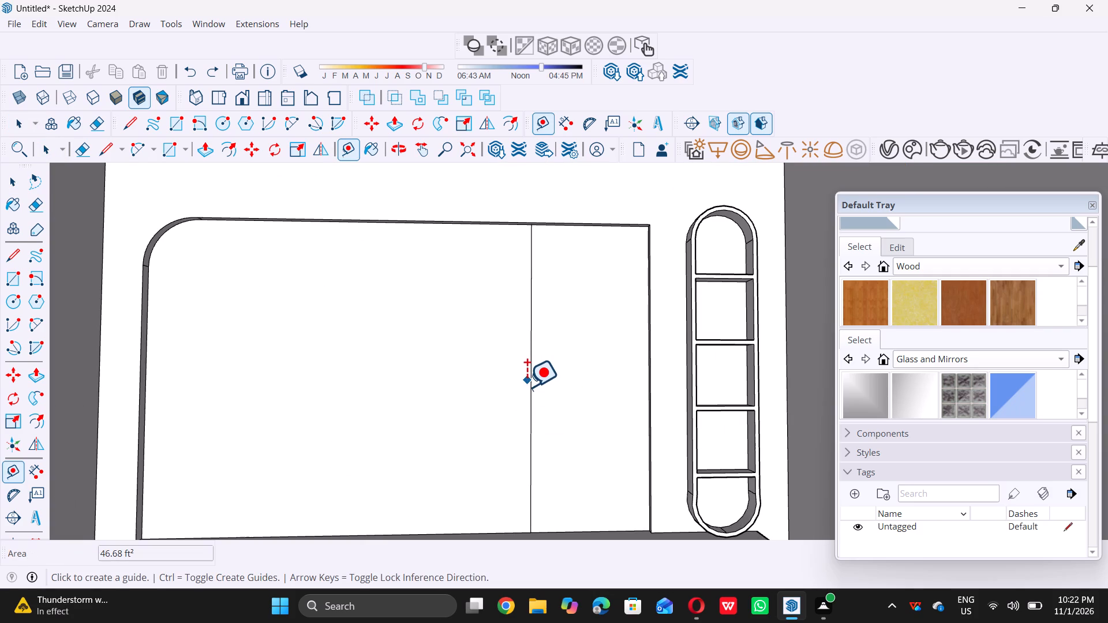
click(528, 389)
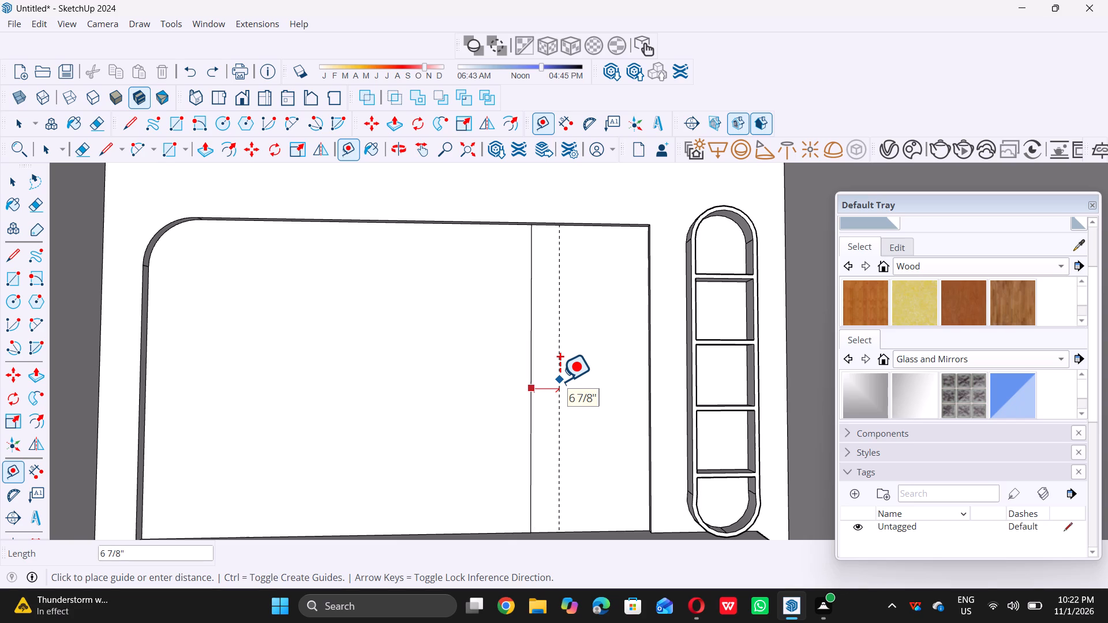
key(1)
key(shift+quotedbl)
key(Return)
key(space)
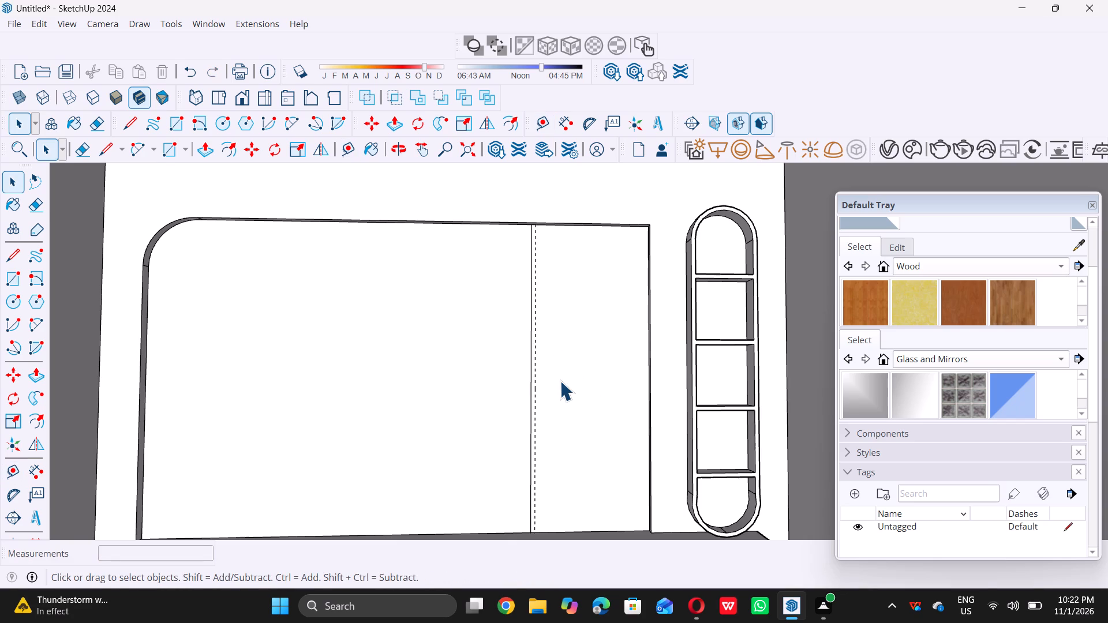
Draw a 1" by 6'3" rectangle between the vertical dividing line and the guide, from the recessed panel's top edge to the ledge.
key(r)
scroll(512, 261, up, 4)
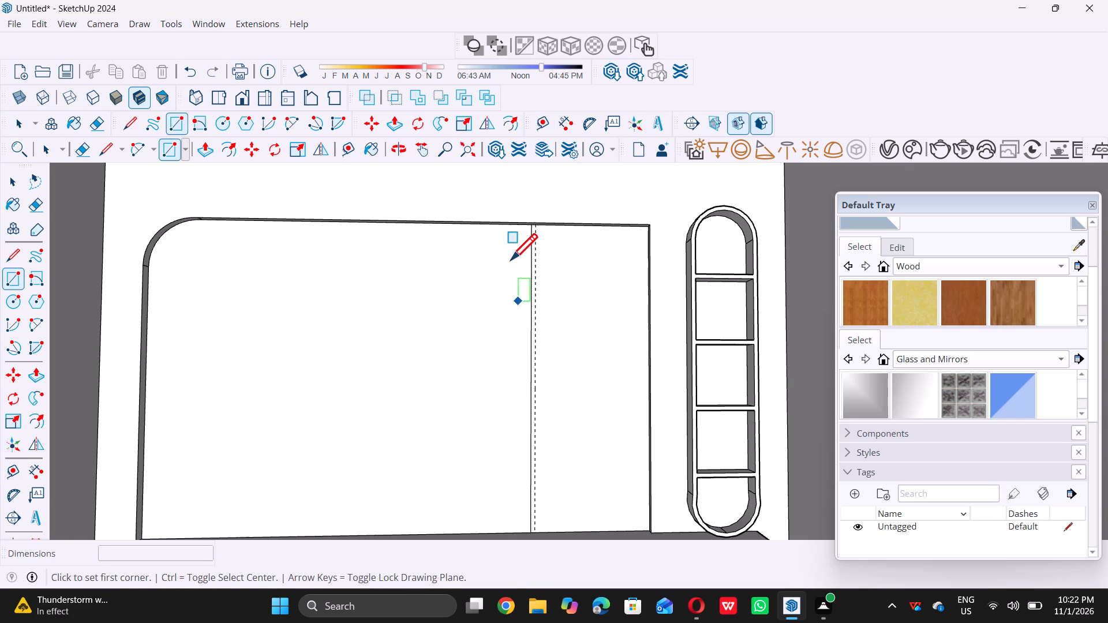
scroll(544, 232, up, 16)
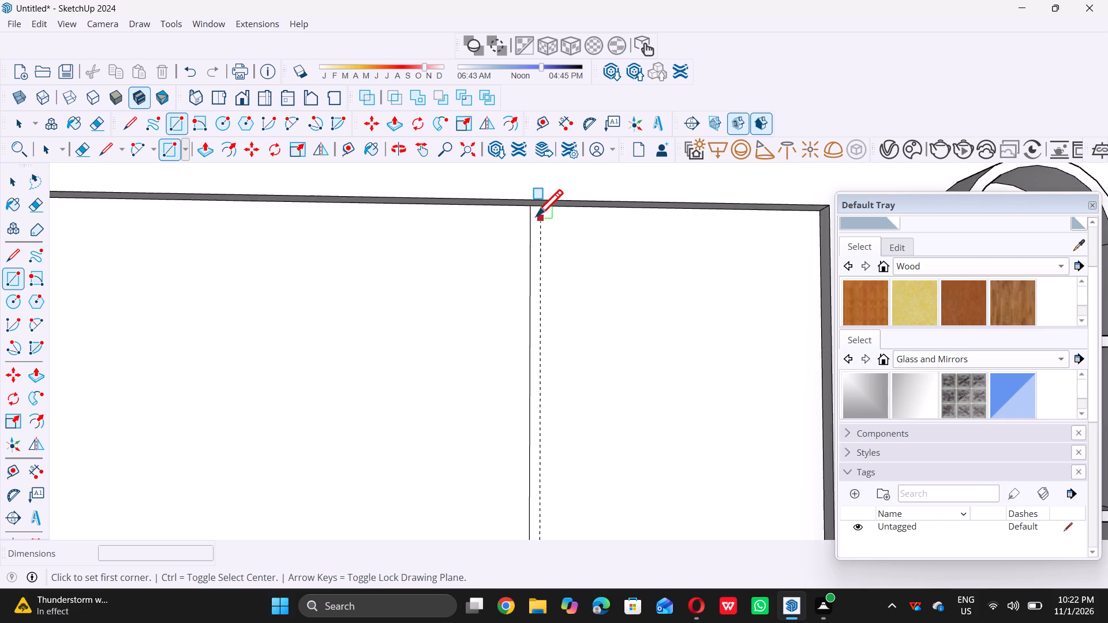
click(531, 207)
scroll(531, 207, down, 11)
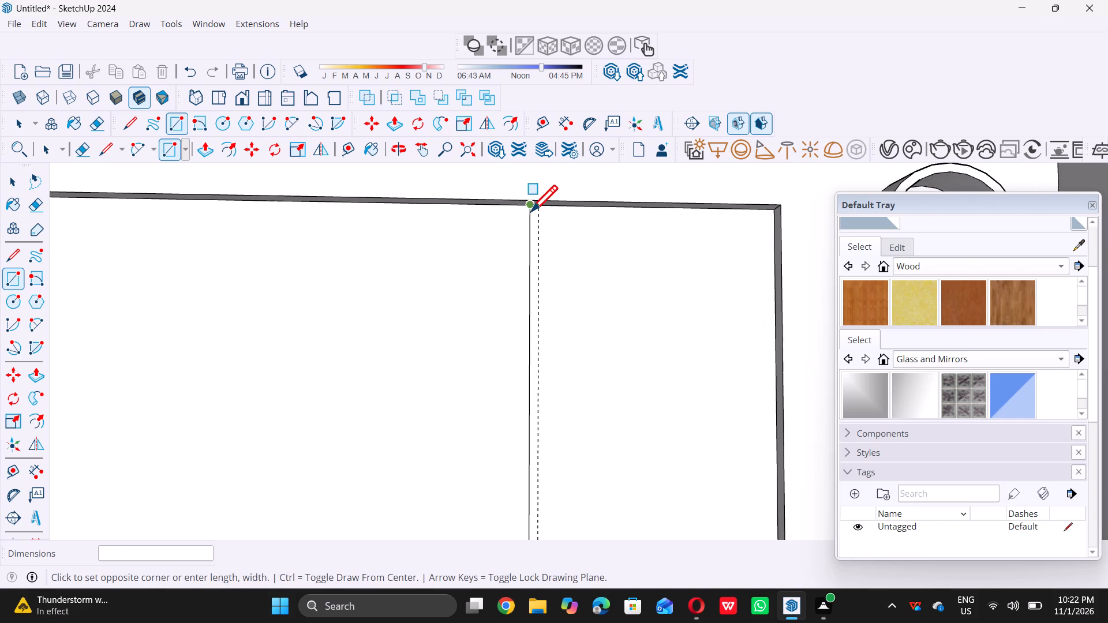
scroll(531, 211, down, 15)
scroll(537, 377, up, 7)
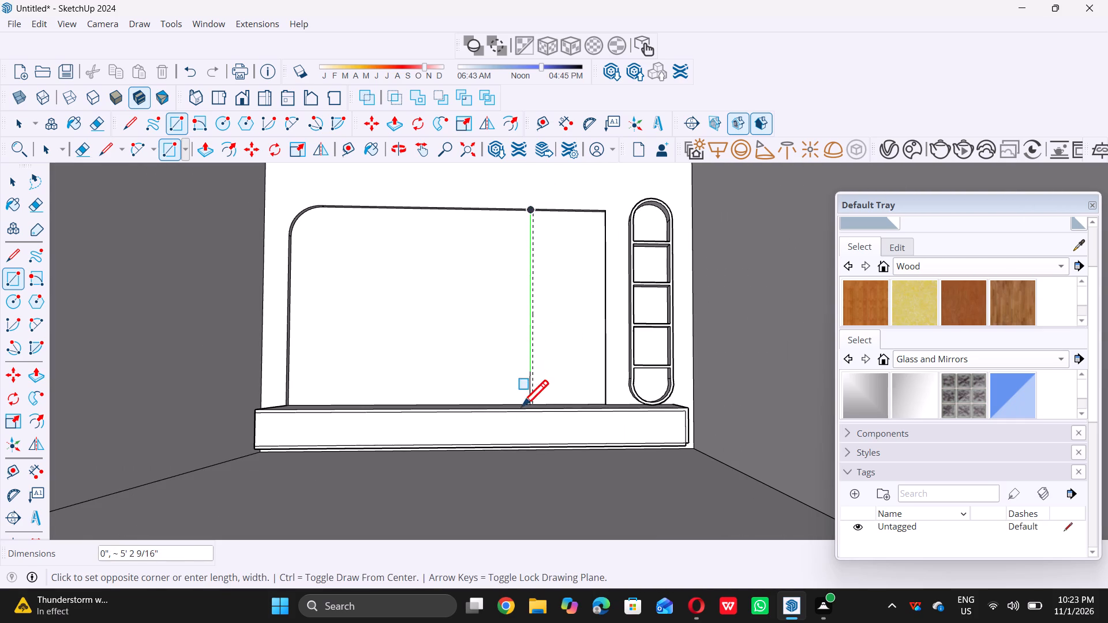
scroll(536, 410, up, 15)
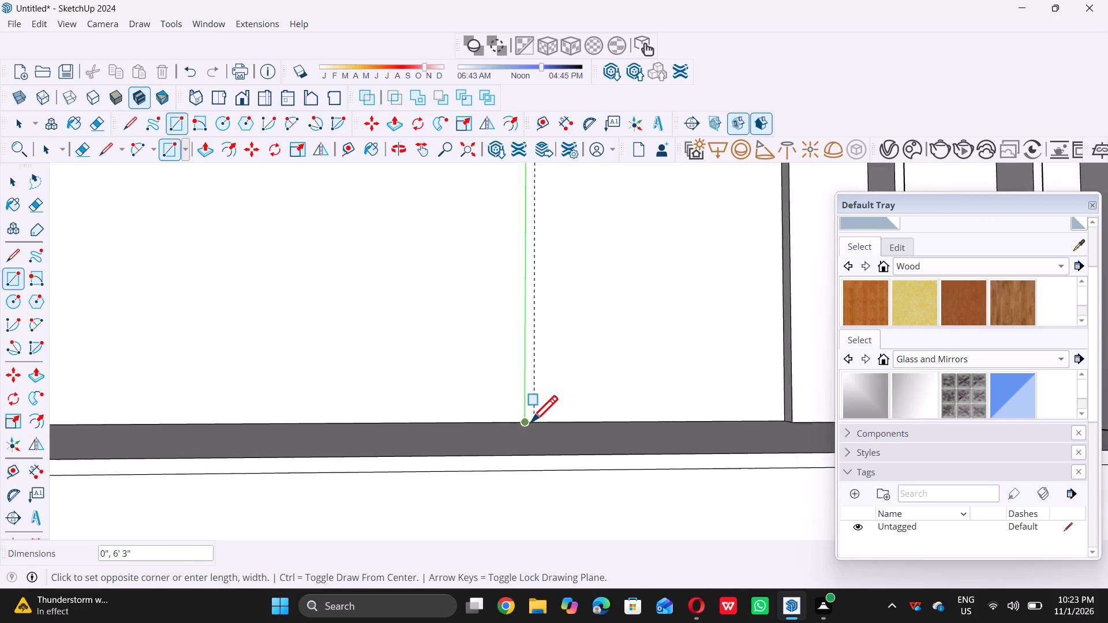
click(537, 421)
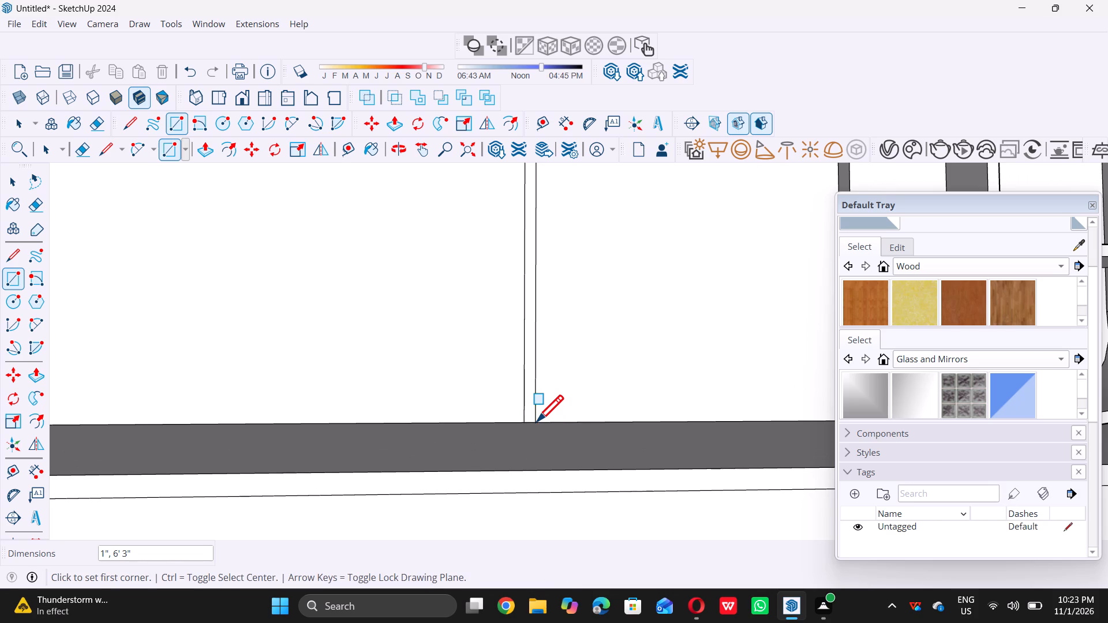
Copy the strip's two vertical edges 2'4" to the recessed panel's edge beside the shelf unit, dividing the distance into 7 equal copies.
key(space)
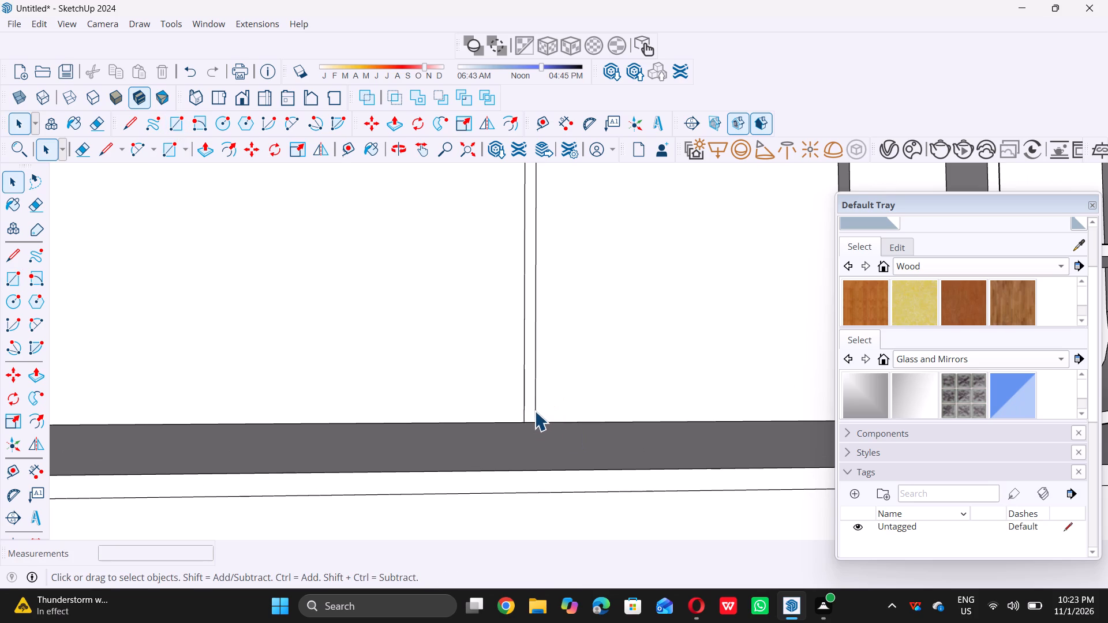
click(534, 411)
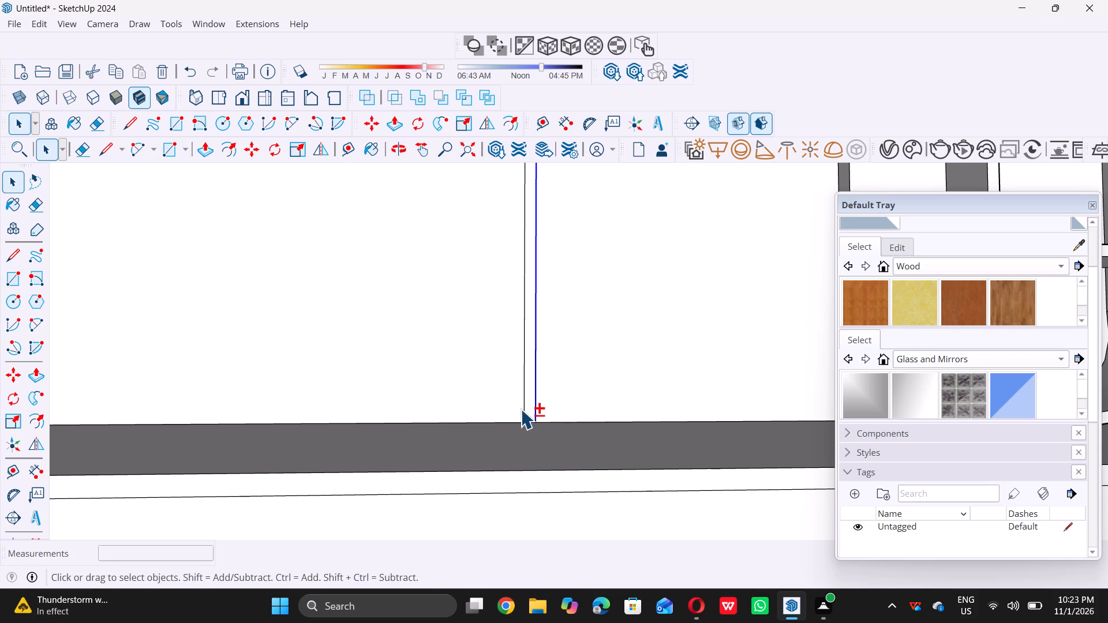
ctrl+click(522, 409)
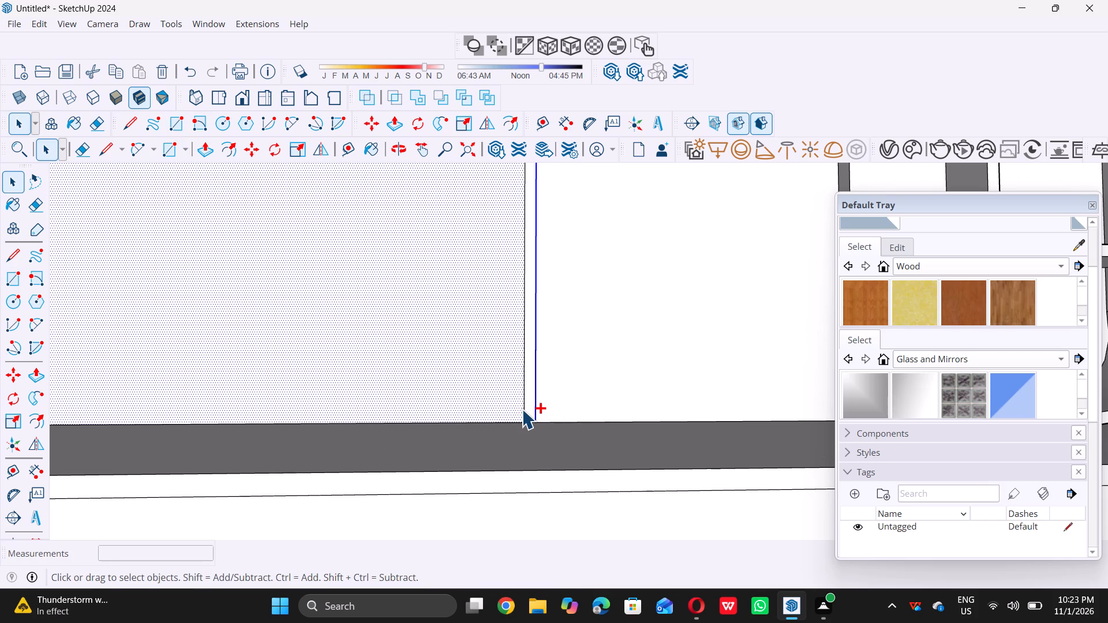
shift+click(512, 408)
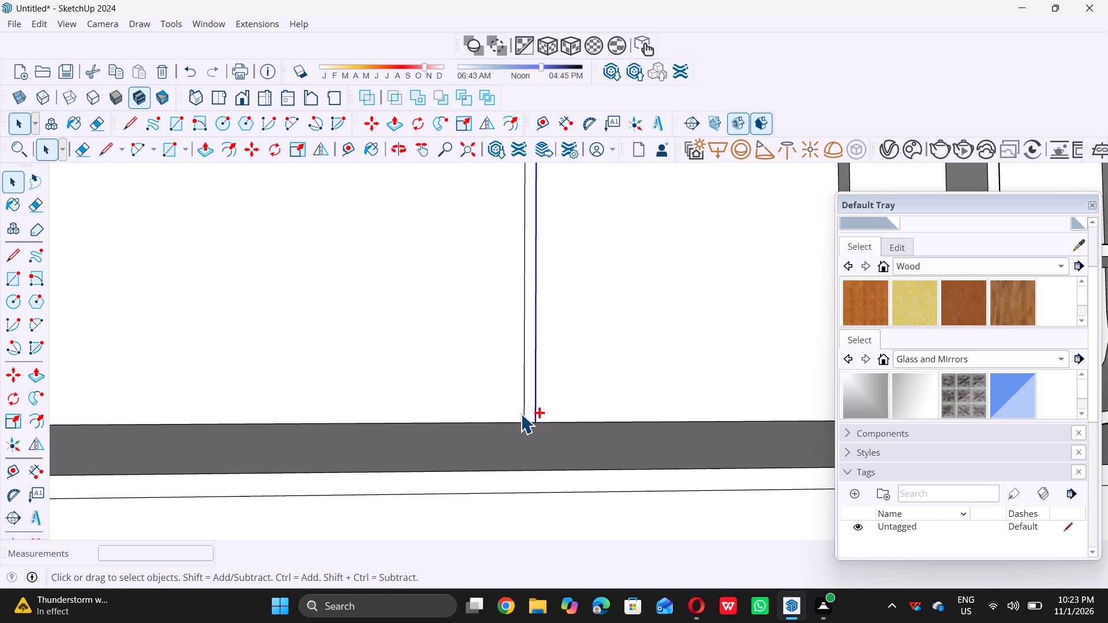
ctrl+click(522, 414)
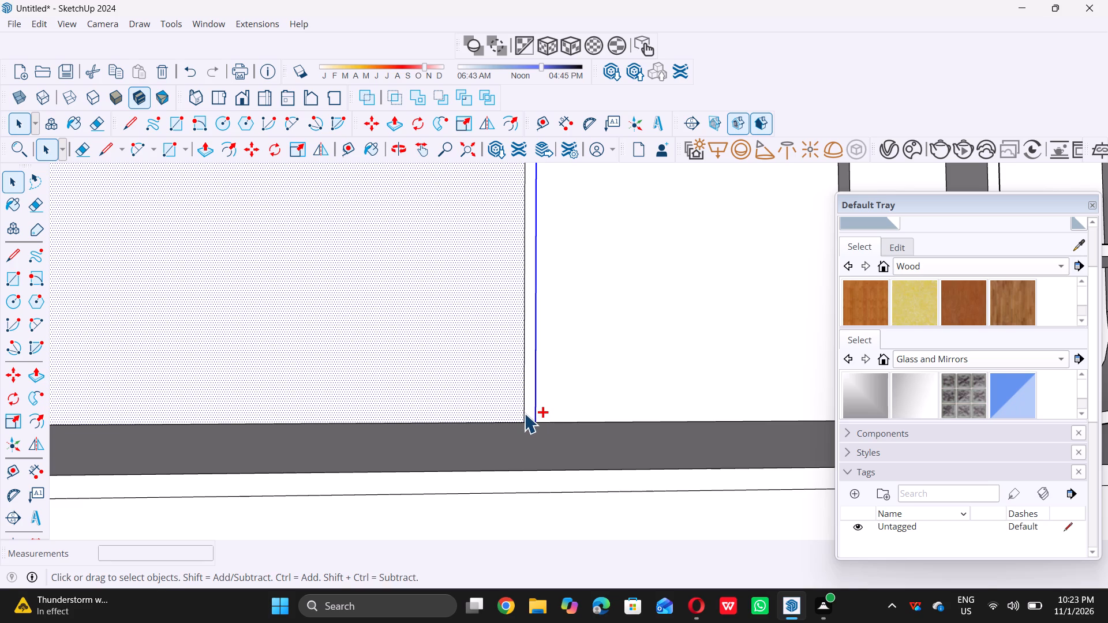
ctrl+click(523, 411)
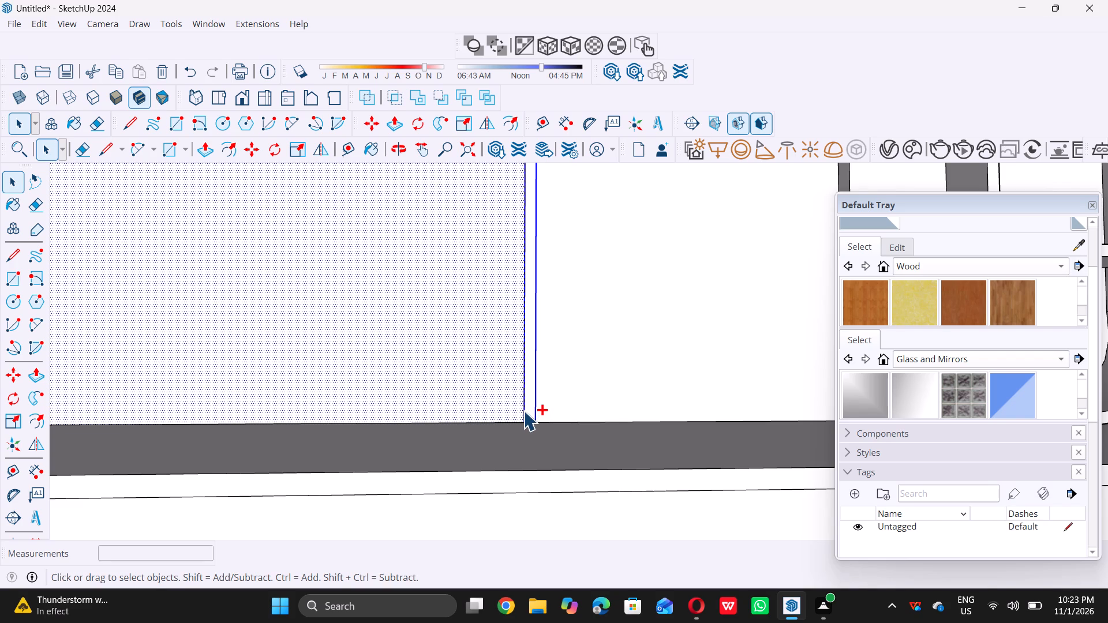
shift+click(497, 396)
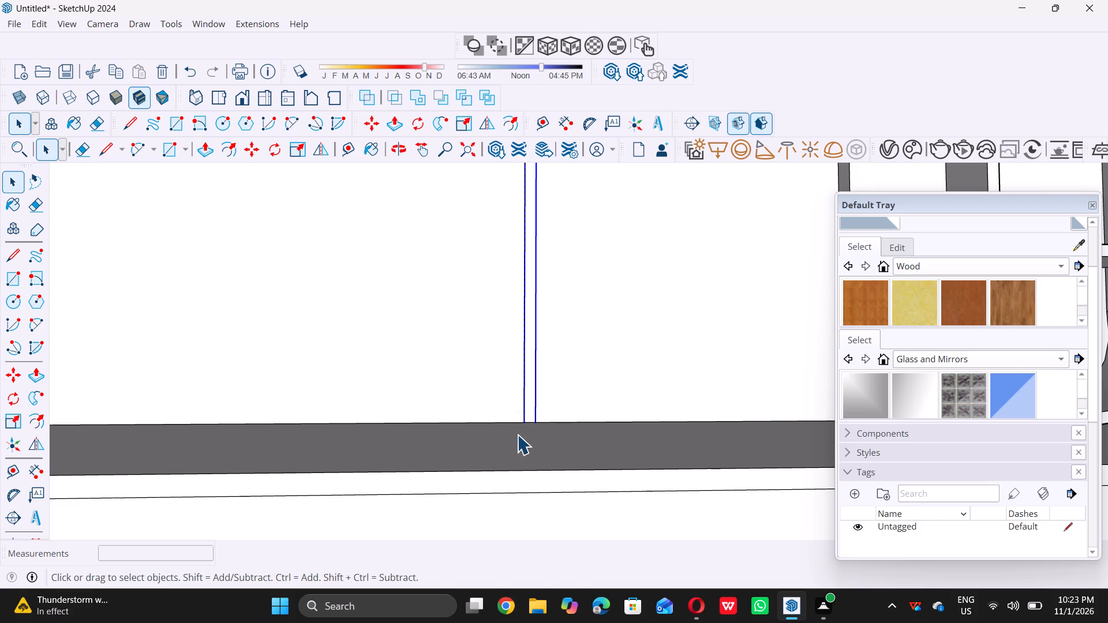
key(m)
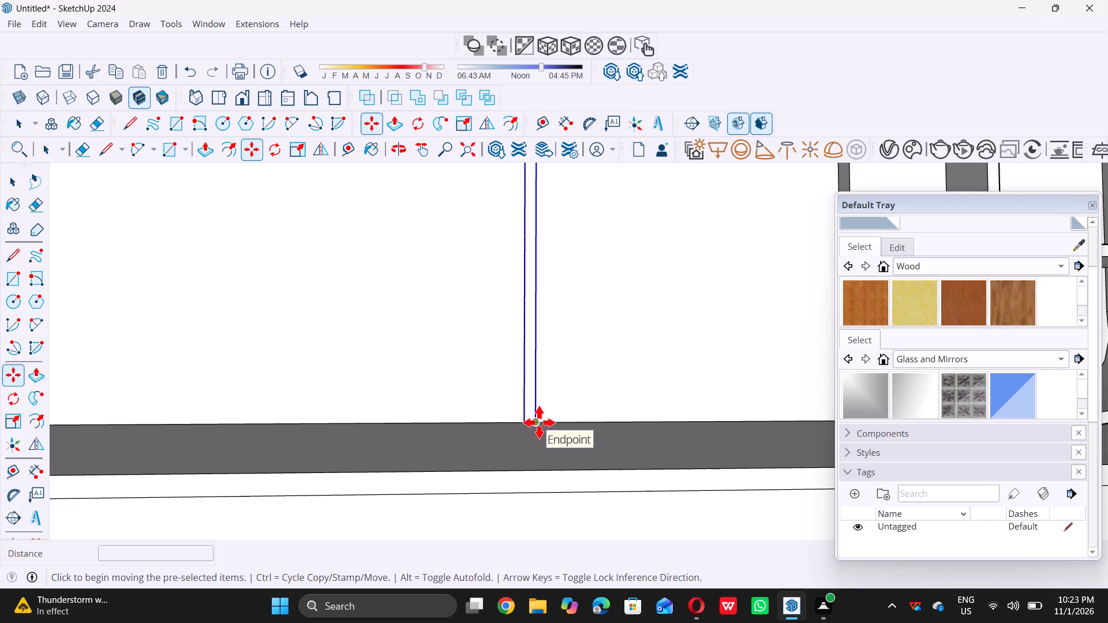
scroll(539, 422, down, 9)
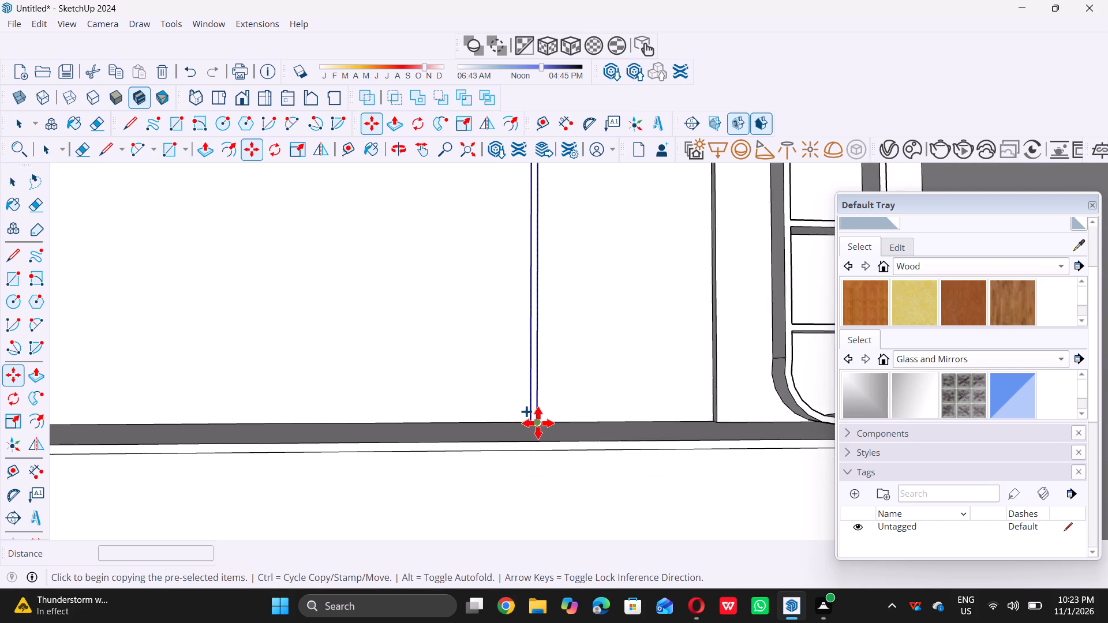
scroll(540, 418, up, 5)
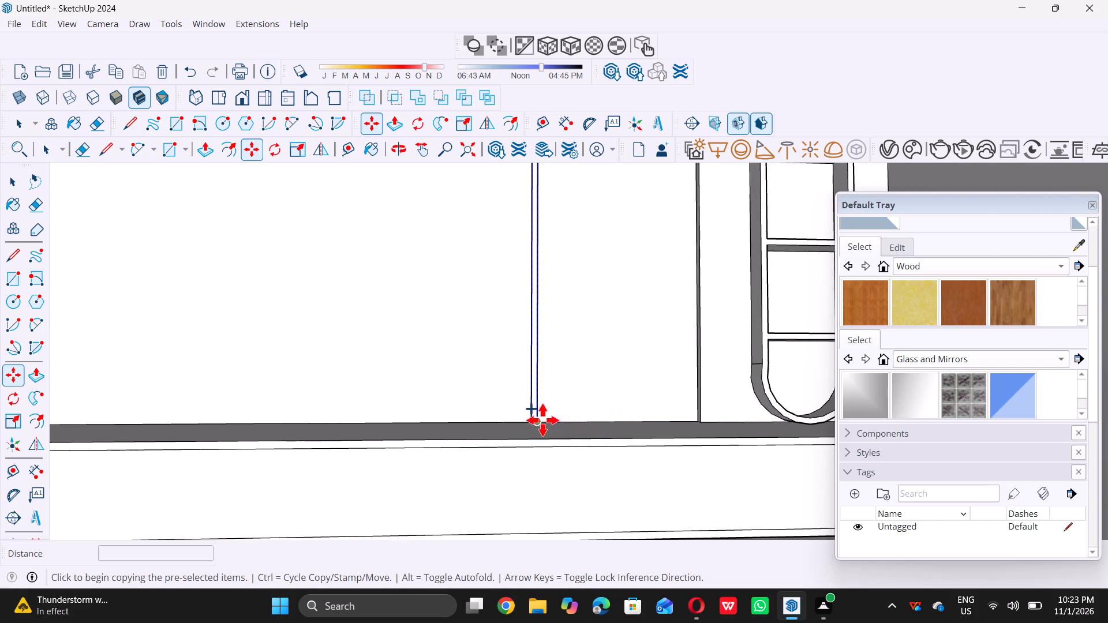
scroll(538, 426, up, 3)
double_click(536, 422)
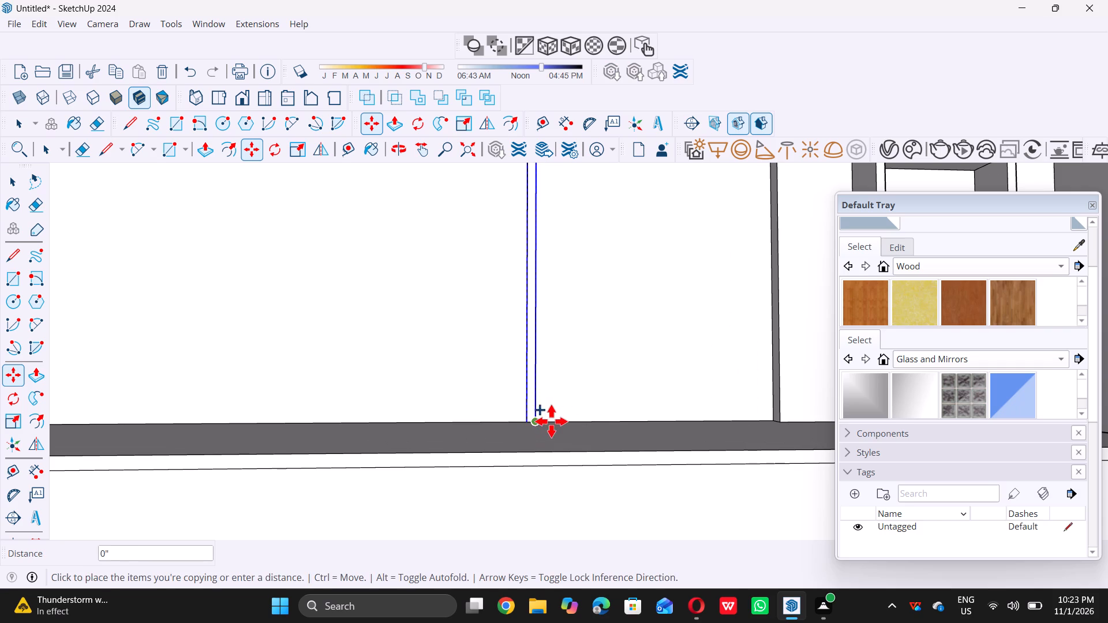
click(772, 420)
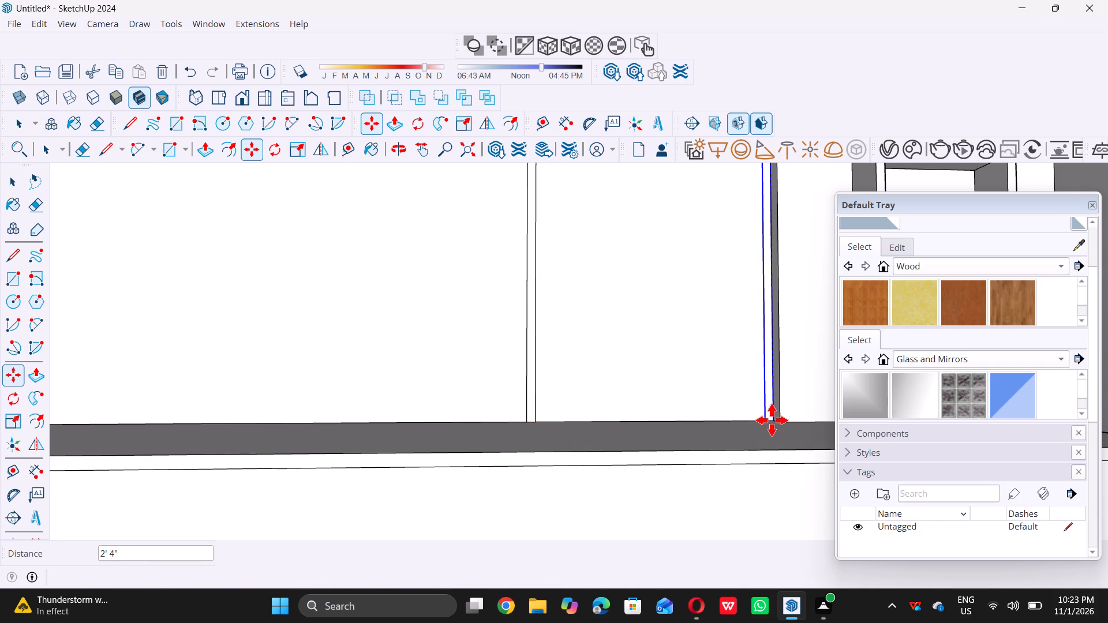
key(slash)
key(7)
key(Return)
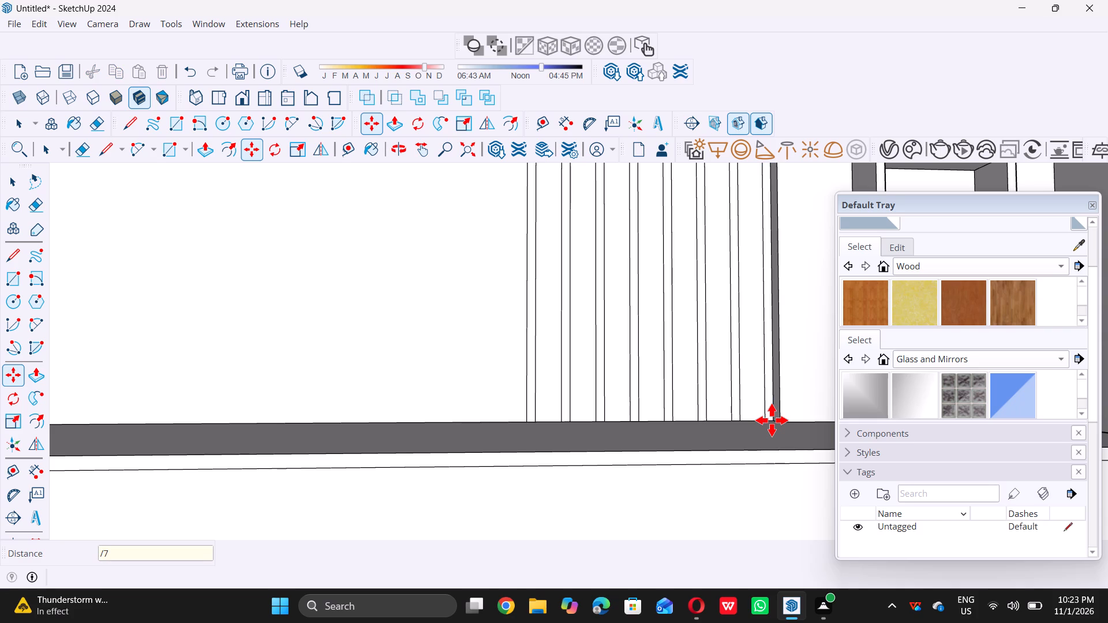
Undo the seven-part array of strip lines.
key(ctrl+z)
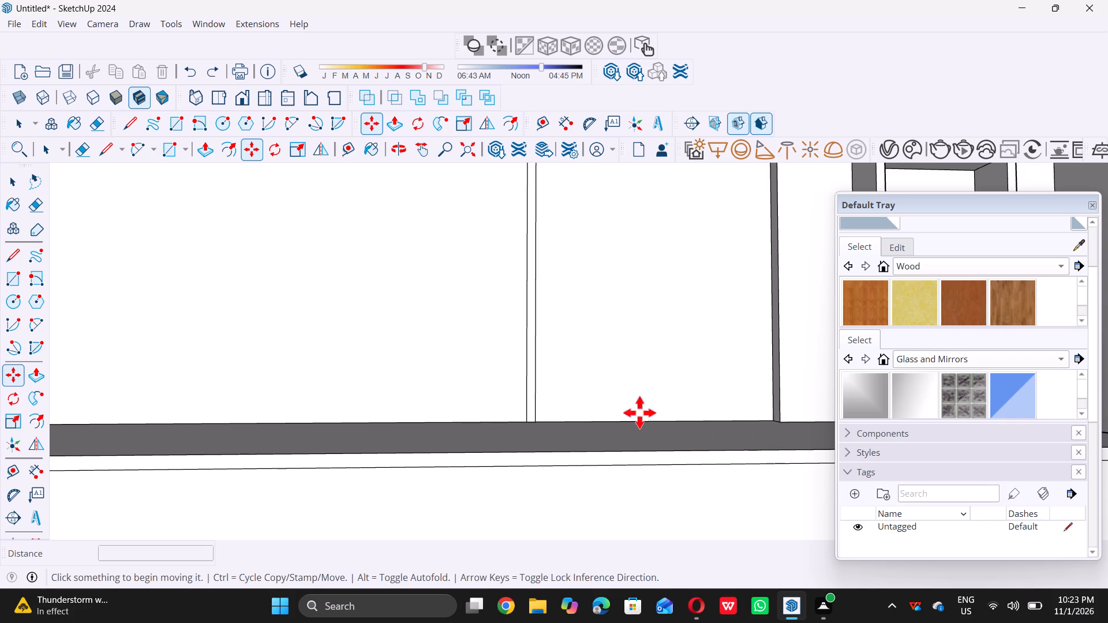
Copy the 1" strip's two vertical edges 2'4" to the recessed panel's edge beside the shelf unit, divided into 15 equal copies.
key(space)
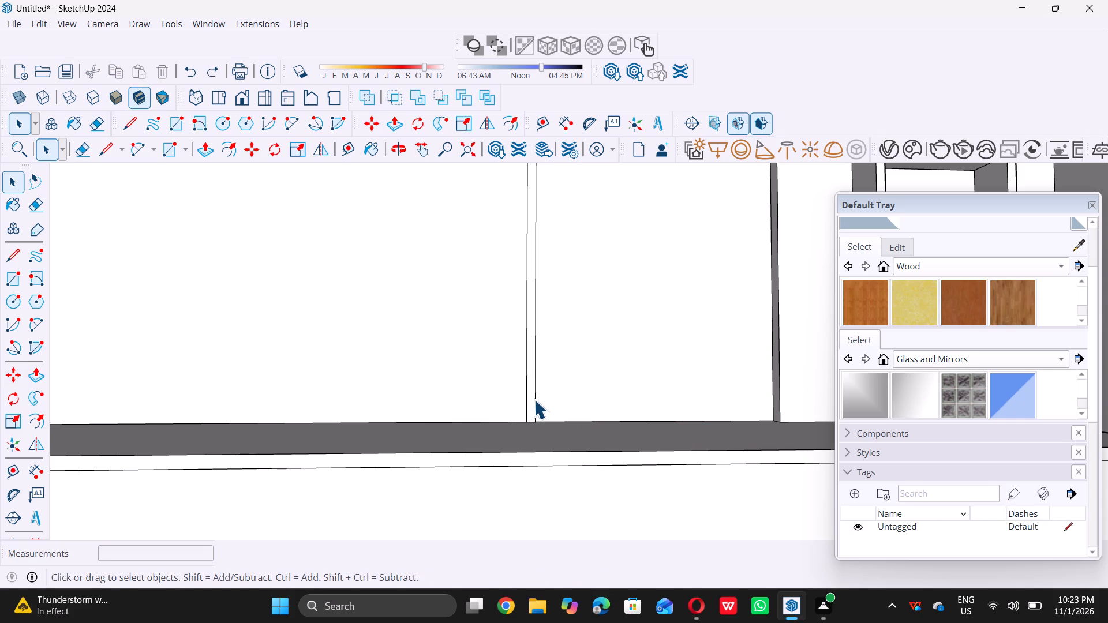
click(534, 399)
click(534, 400)
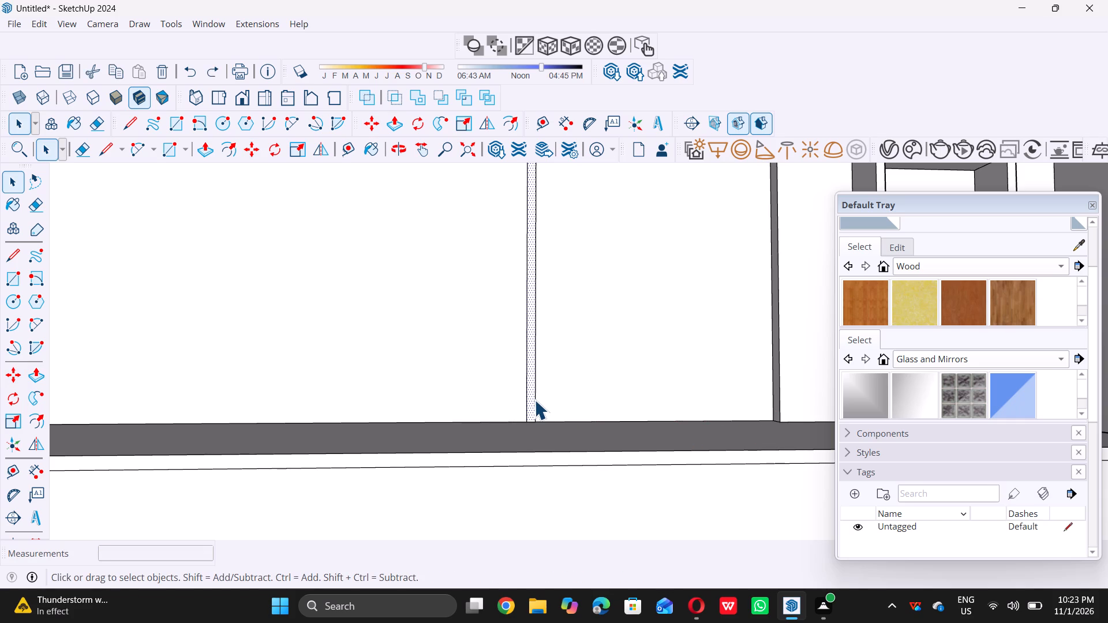
ctrl+click(525, 401)
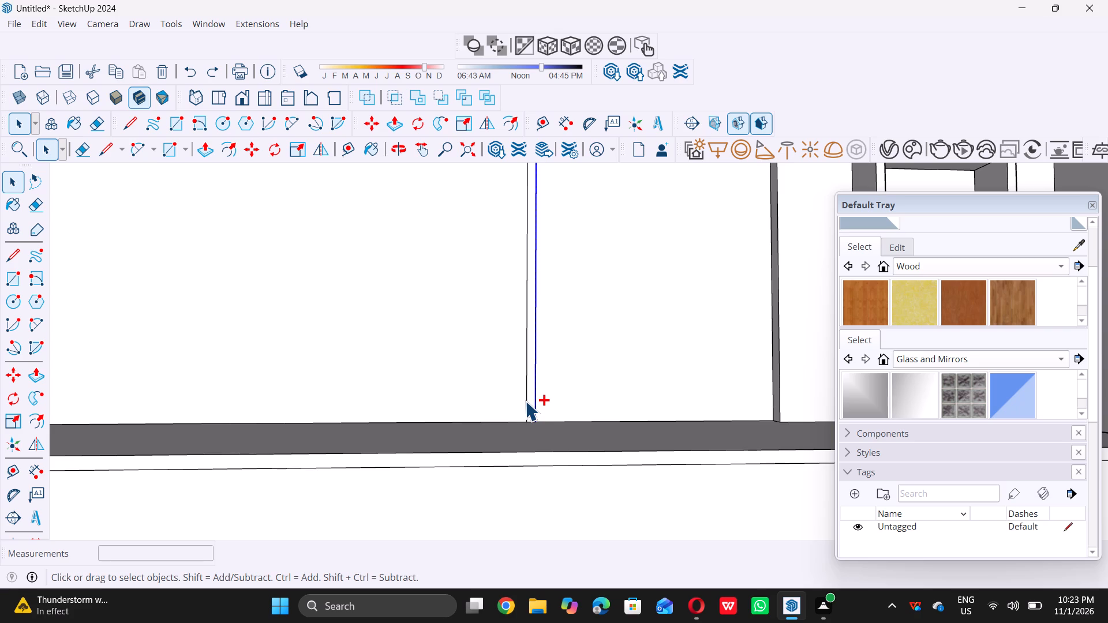
ctrl+double_click(525, 401)
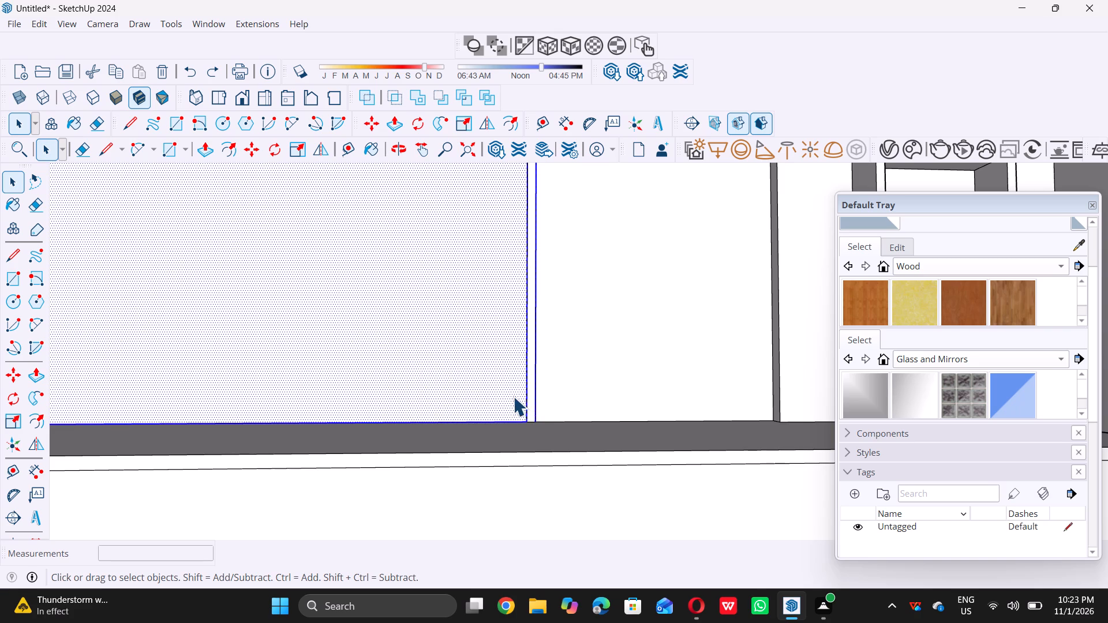
shift+click(509, 395)
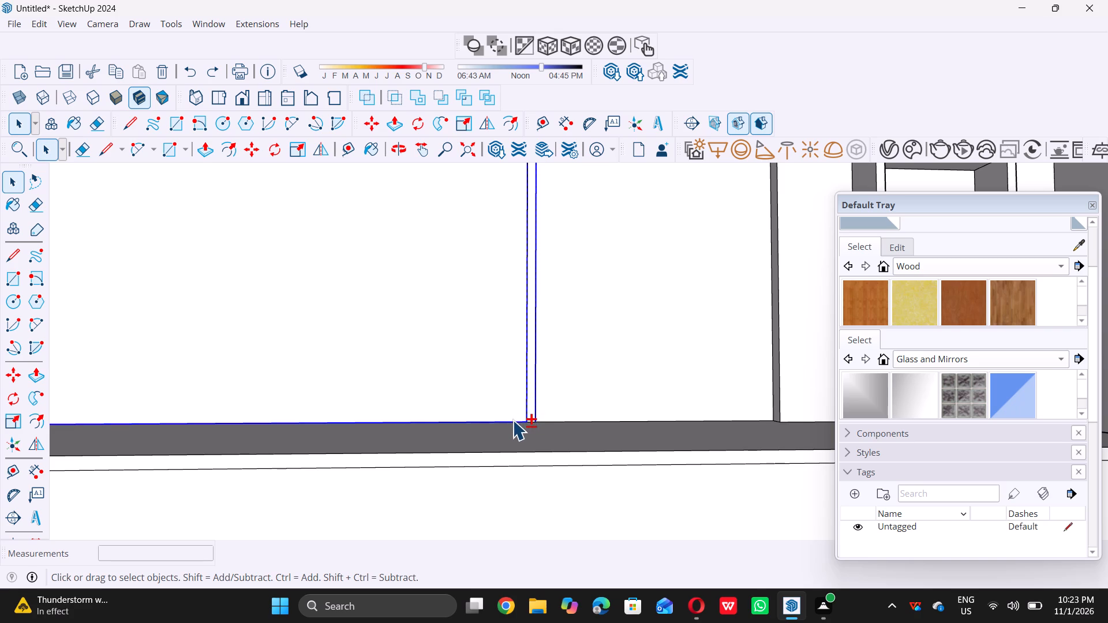
shift+click(512, 422)
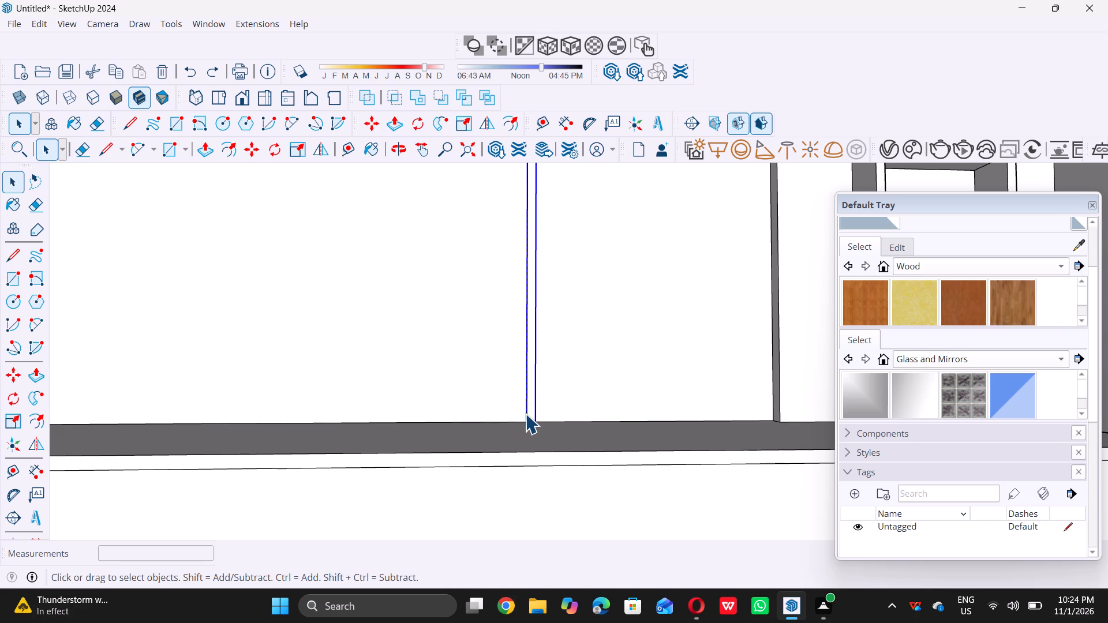
key(m)
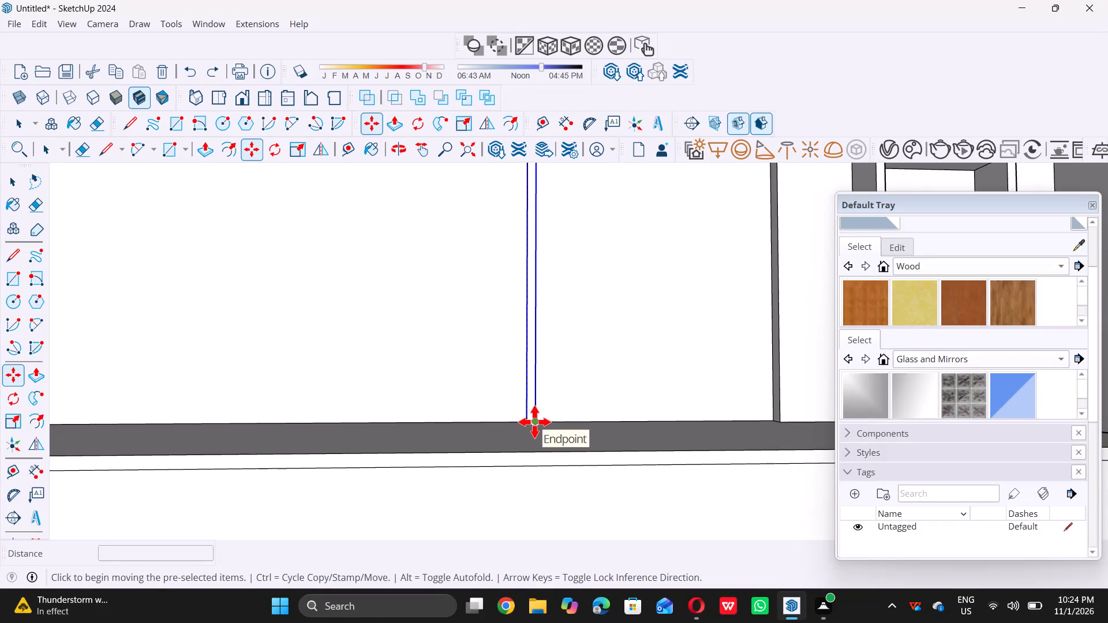
click(534, 422)
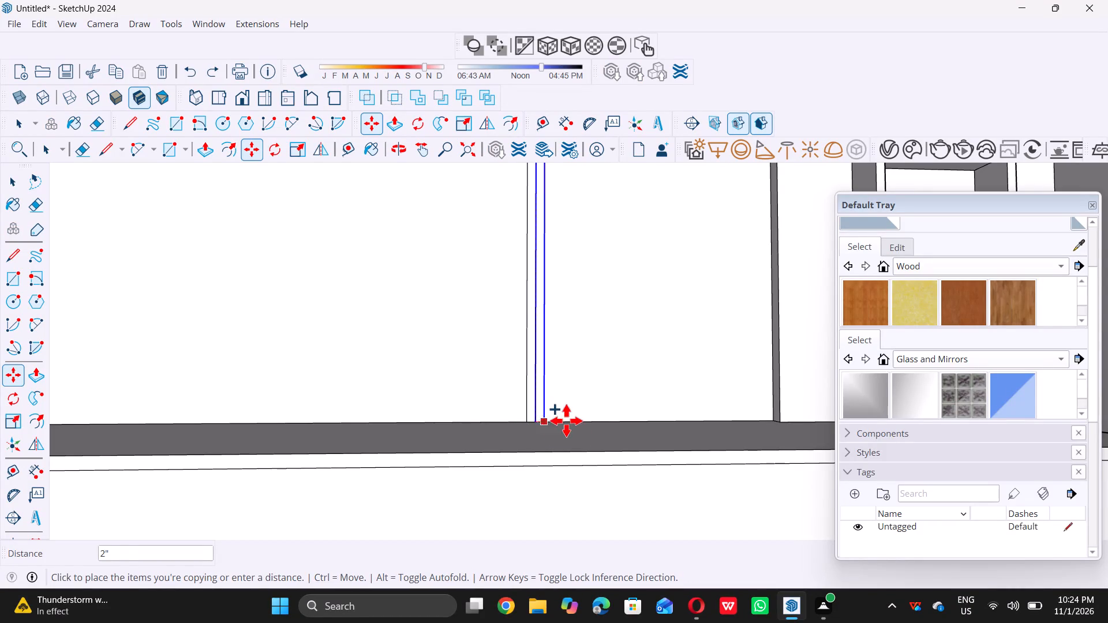
scroll(767, 422, up, 5)
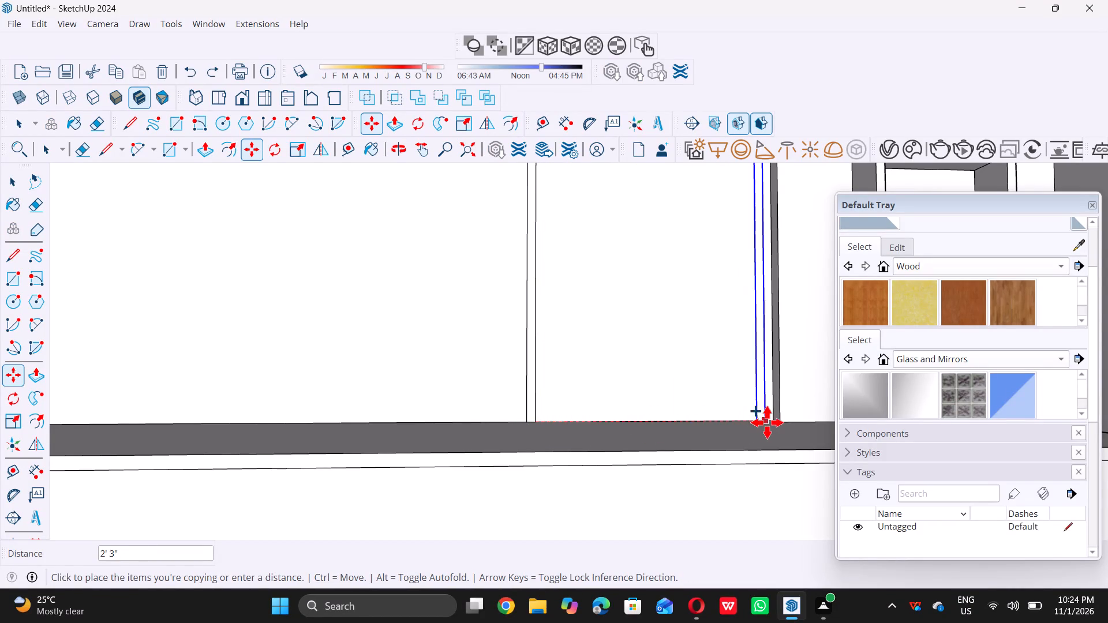
scroll(768, 422, up, 5)
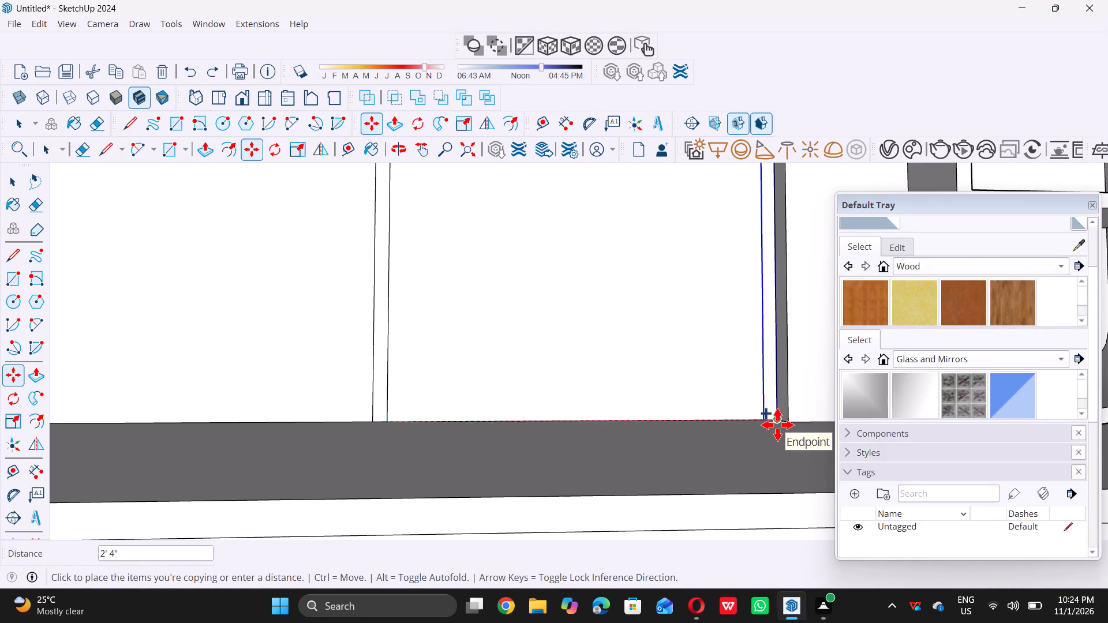
click(779, 424)
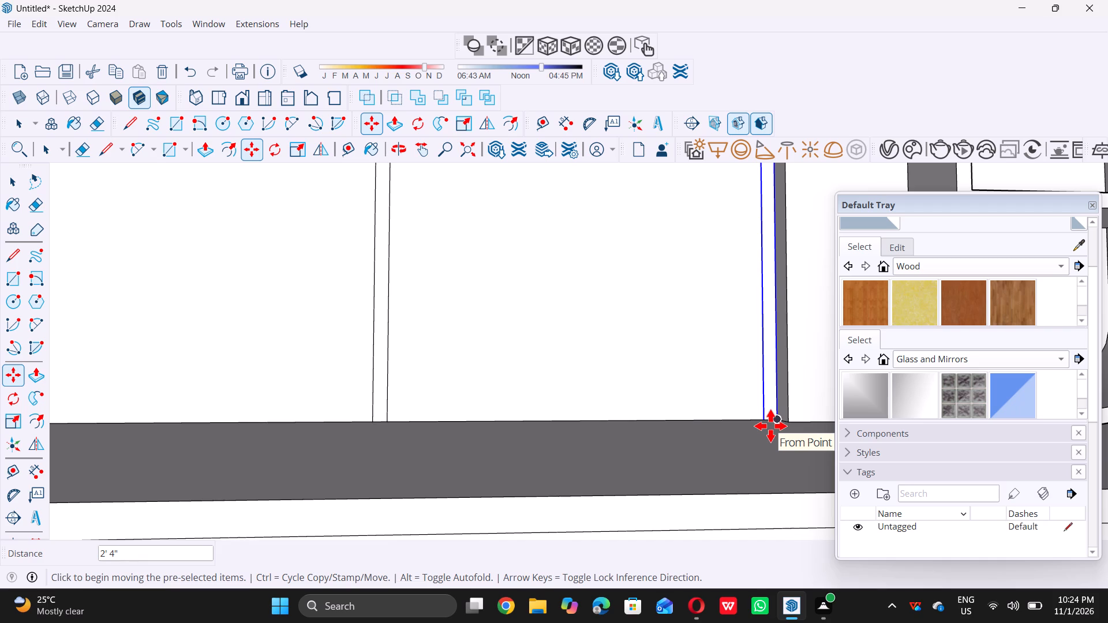
key(slash)
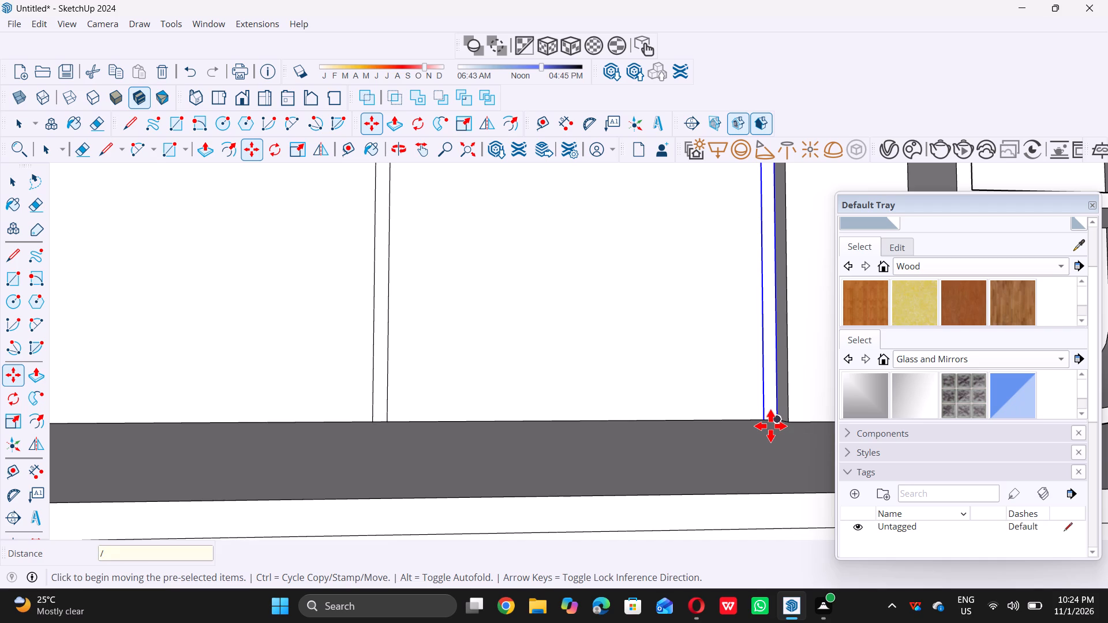
text(15)
key(Return)
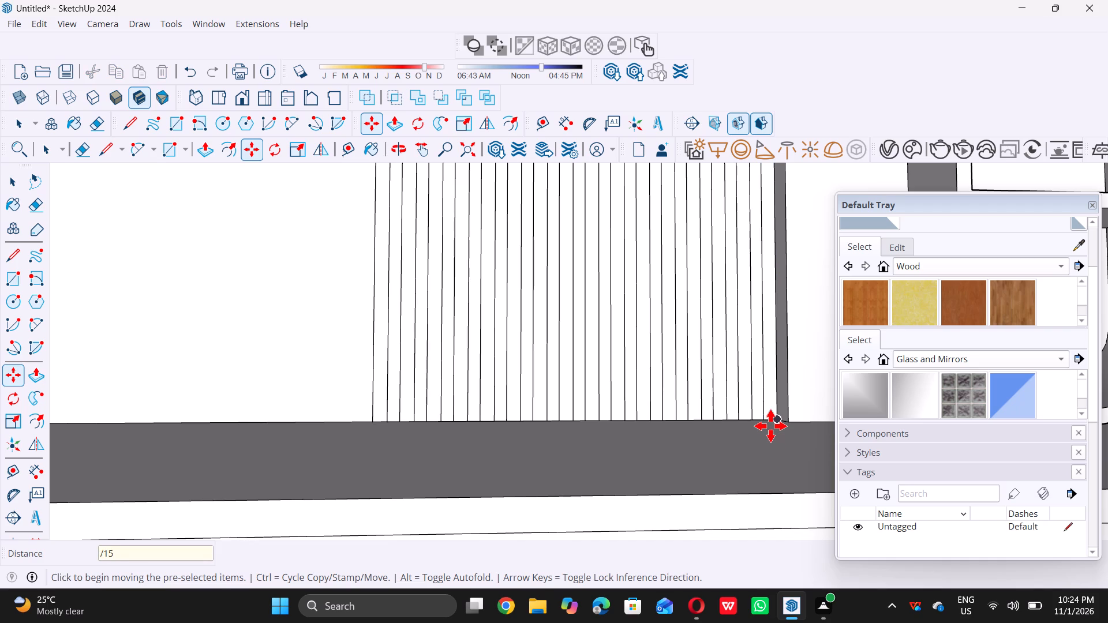
key(space)
Erase the straight vertical strip lines on the recessed panel's rounded-corner side.
scroll(486, 393, down, 20)
scroll(486, 393, down, 1)
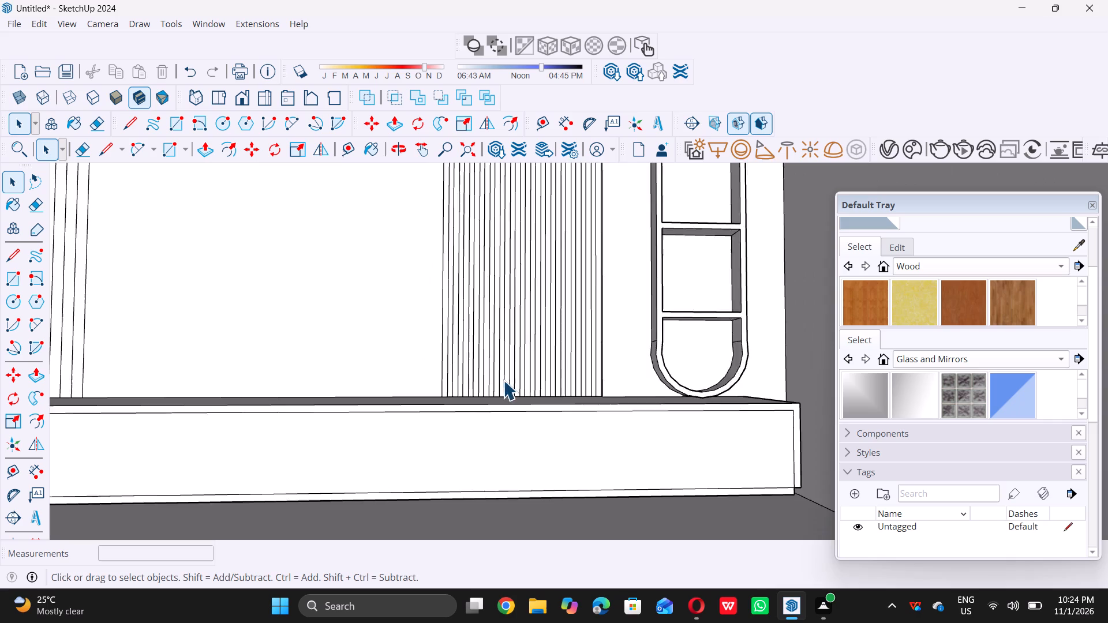
scroll(503, 380, down, 9)
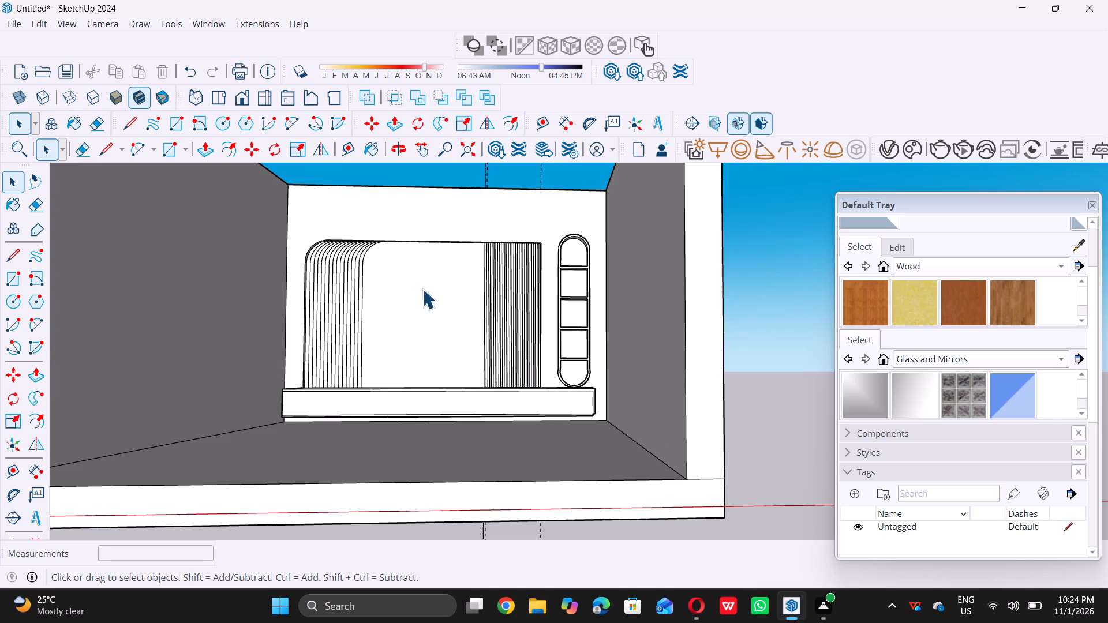
middle_drag(422, 289, 444, 293)
scroll(295, 311, up, 6)
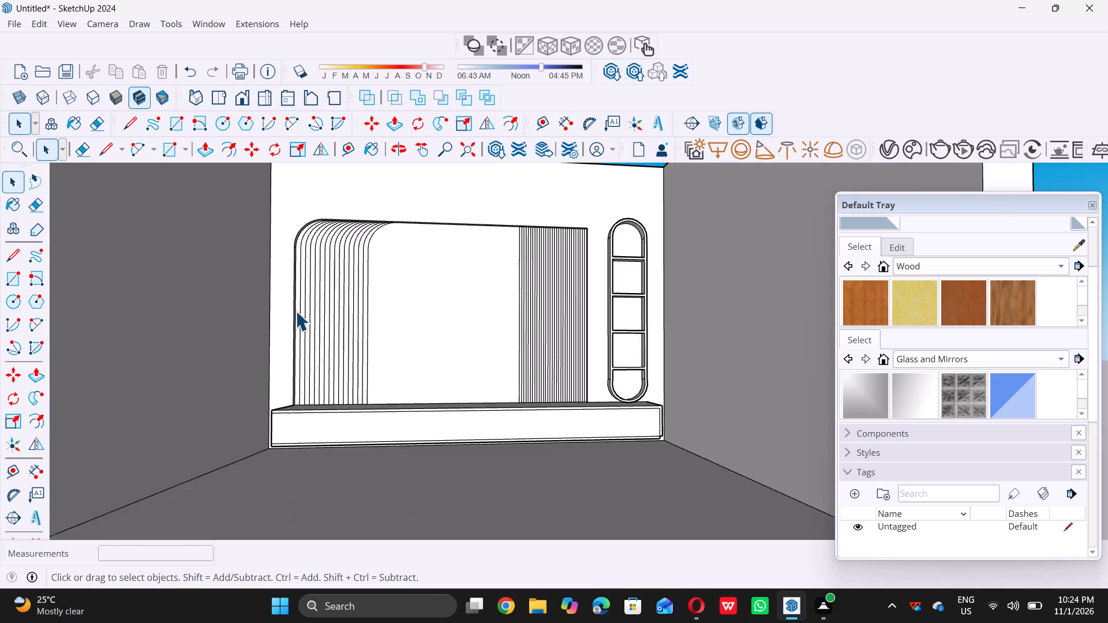
scroll(294, 334, up, 3)
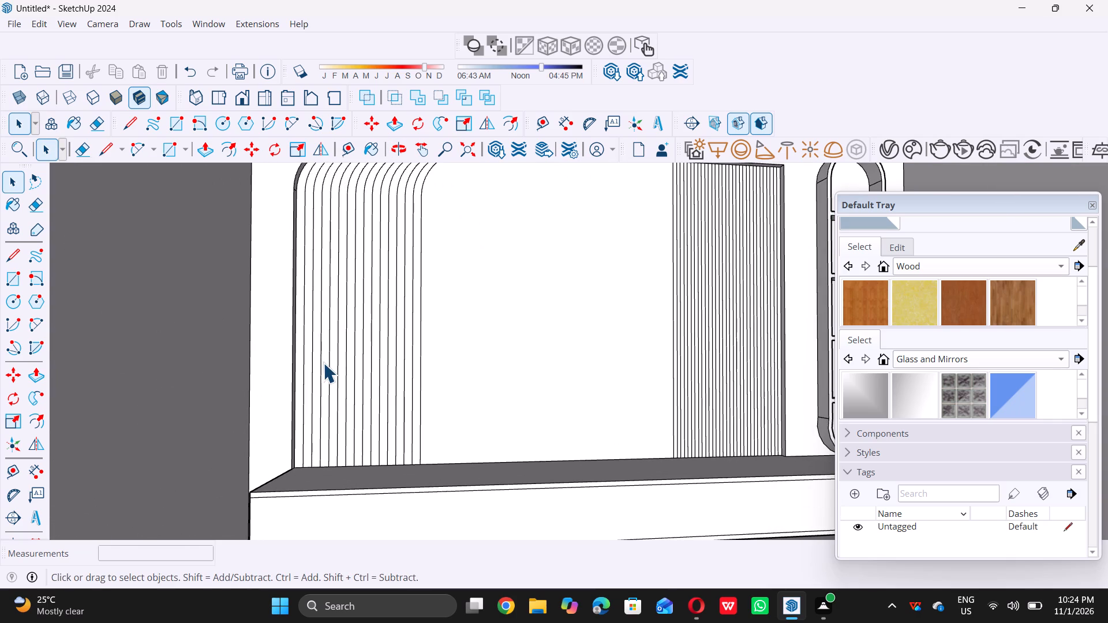
key(e)
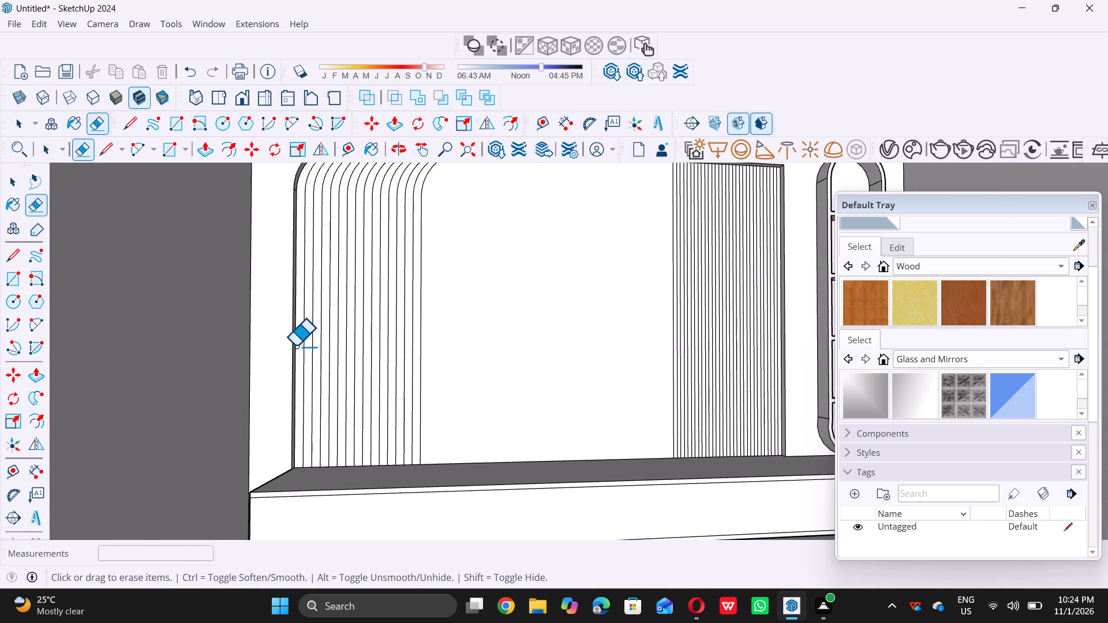
click(302, 344)
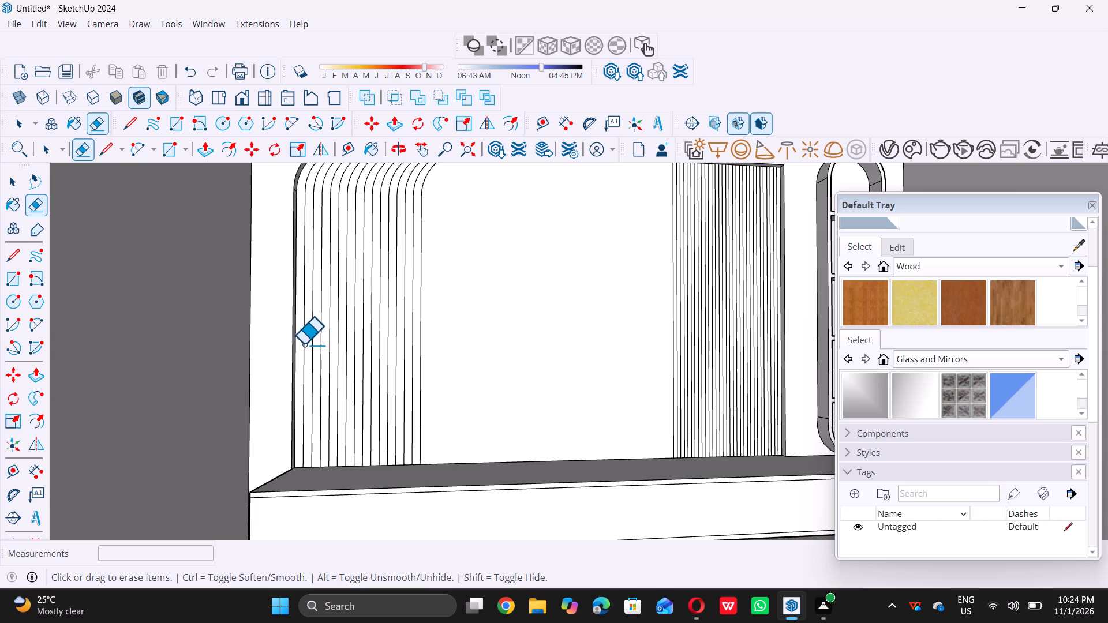
click(330, 340)
click(342, 337)
click(348, 338)
drag(368, 341, 436, 346)
double_click(424, 347)
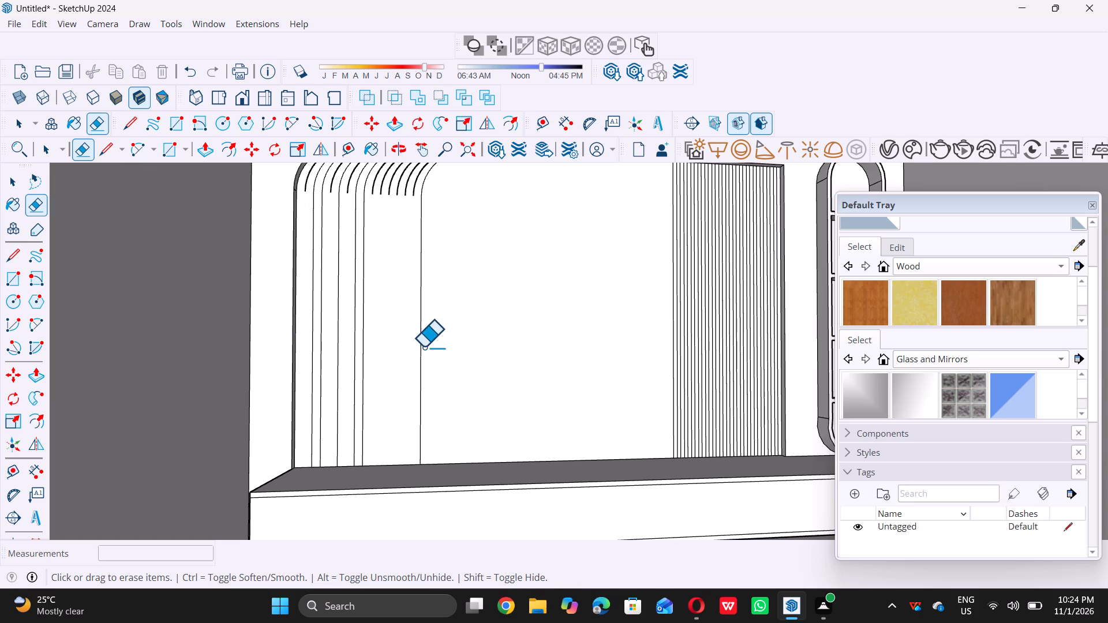
double_click(420, 344)
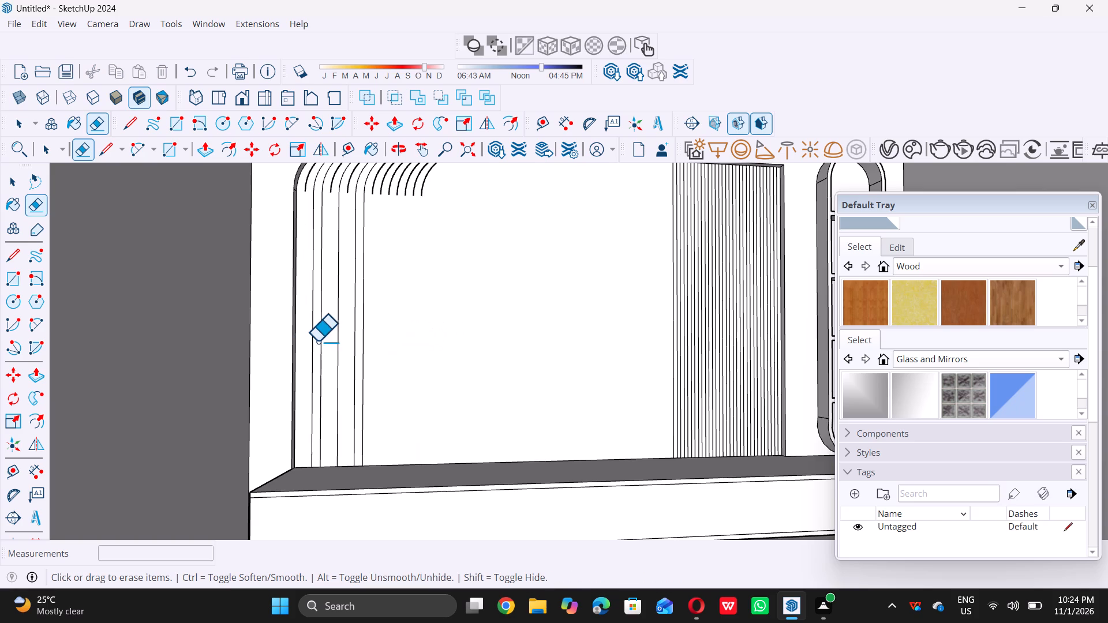
click(307, 341)
drag(306, 341, 391, 345)
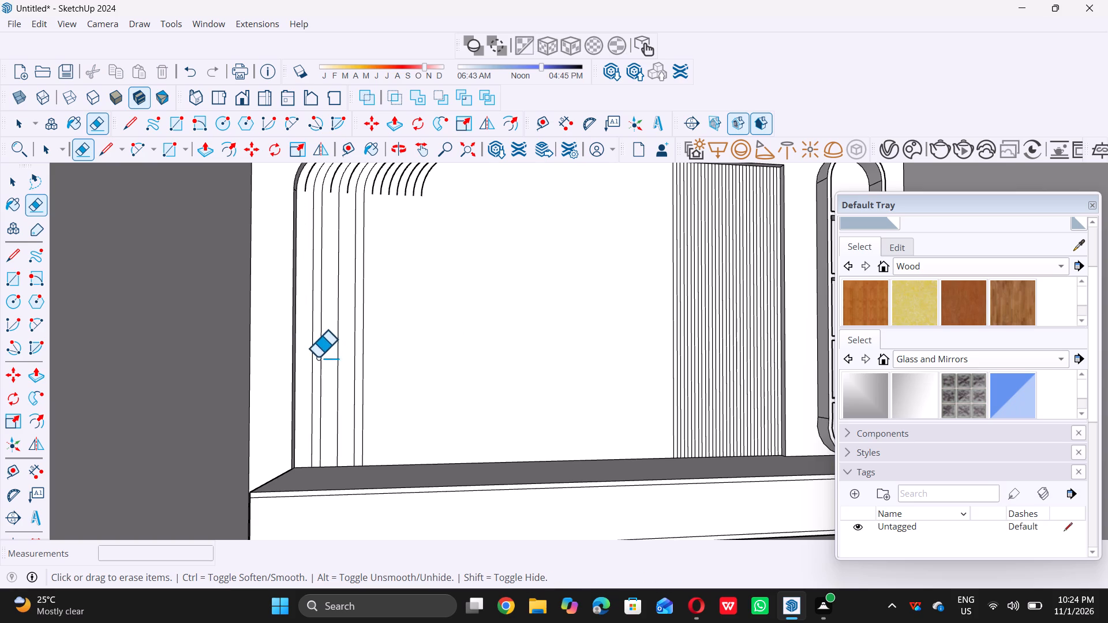
click(308, 352)
drag(311, 352, 332, 355)
drag(336, 355, 384, 357)
drag(387, 357, 409, 358)
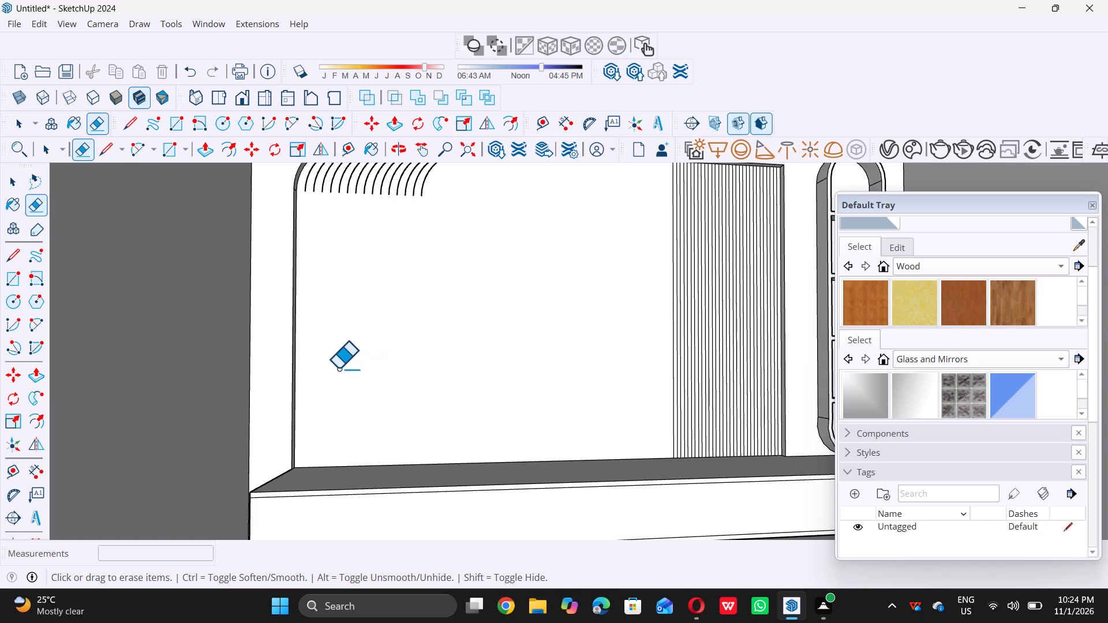
Erase the leftover curved line ends inside the recessed panel's rounded corner.
scroll(335, 374, down, 9)
scroll(354, 288, up, 11)
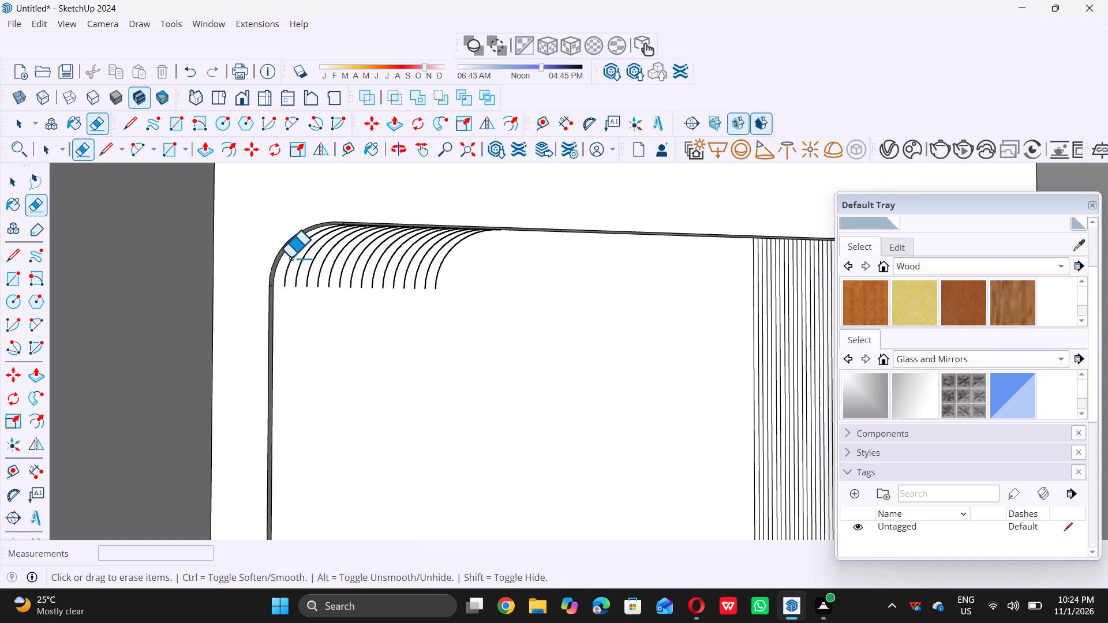
double_click(290, 257)
drag(296, 257, 452, 290)
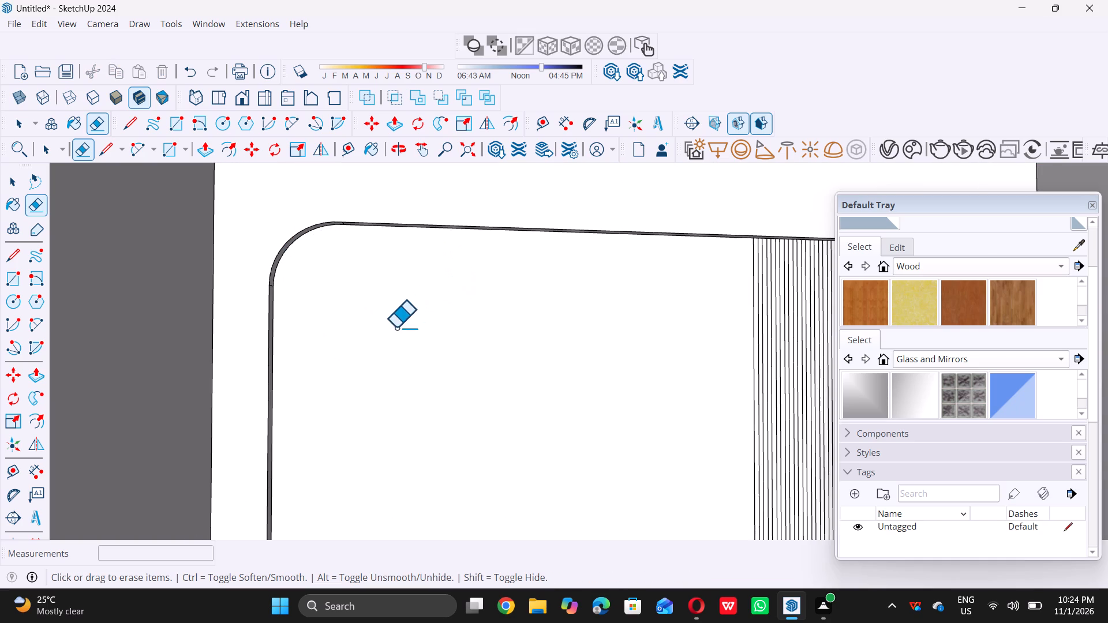
scroll(396, 327, down, 14)
key(space)
Delete all guide lines from the model.
scroll(450, 343, down, 8)
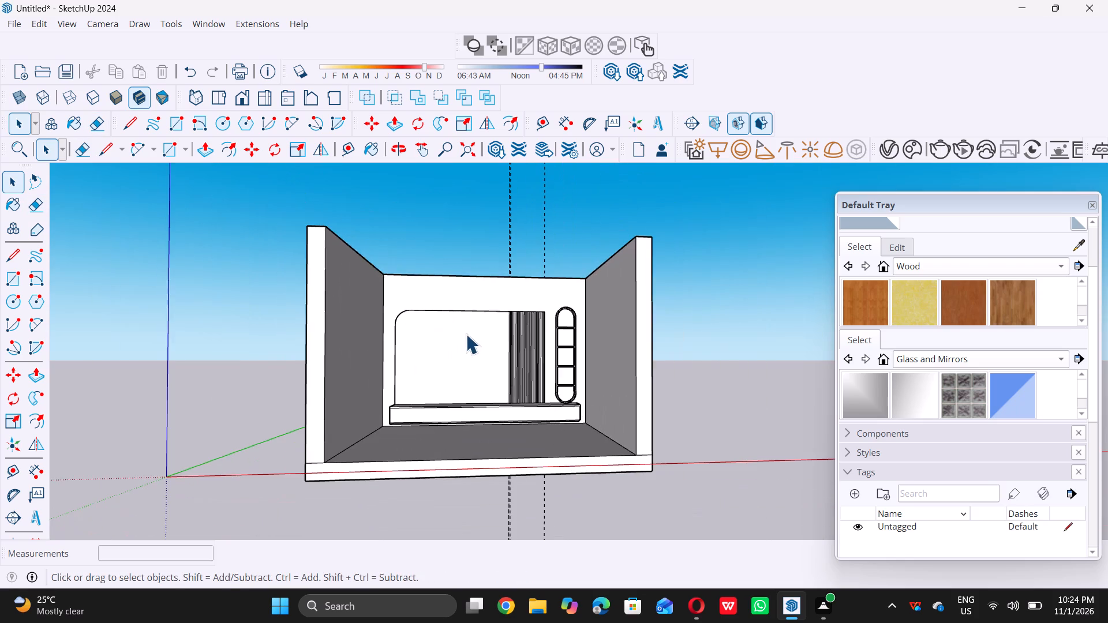
middle_drag(466, 333, 468, 326)
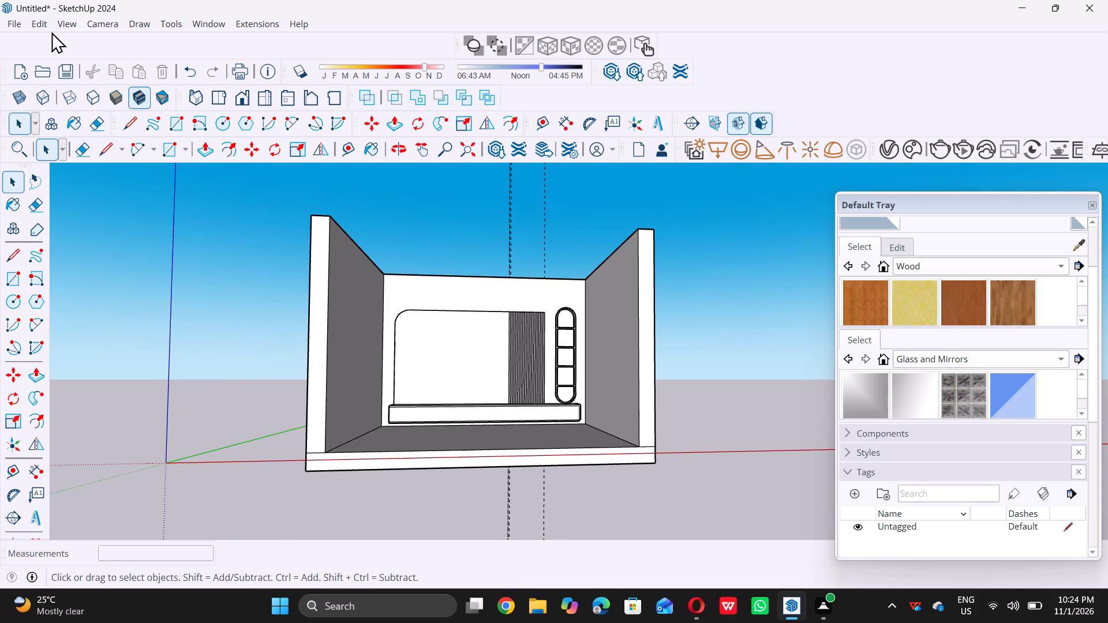
click(43, 24)
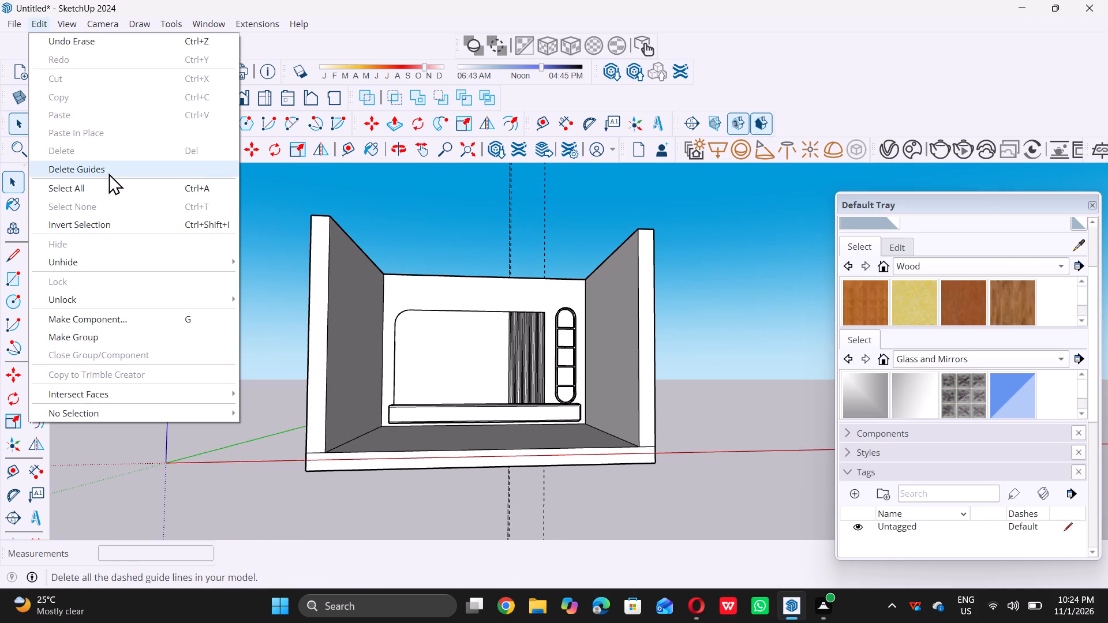
double_click(108, 173)
Examine the back wall's recessed panel, its narrow vertical strips and the neighbouring shelf unit from near and far.
scroll(538, 347, up, 9)
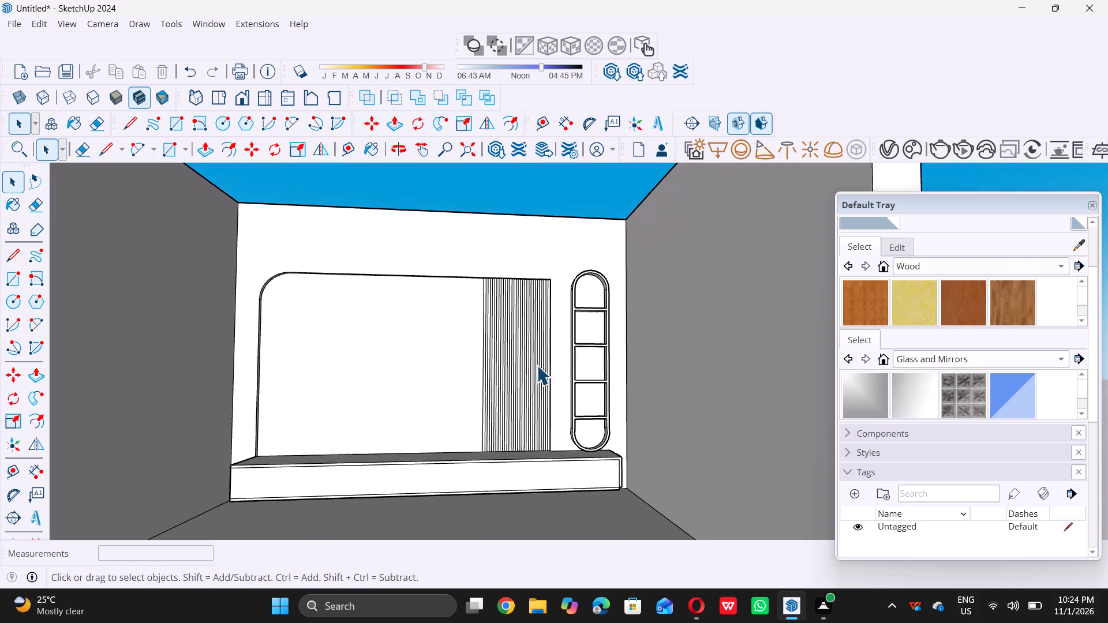
scroll(537, 365, up, 3)
scroll(542, 355, down, 9)
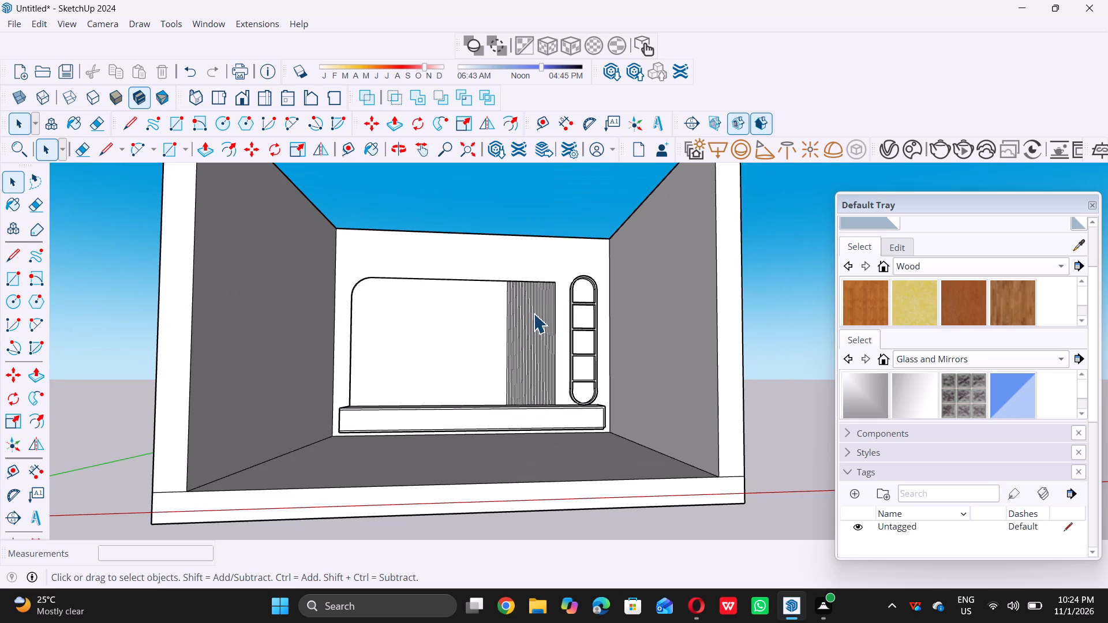
scroll(543, 314, up, 7)
scroll(522, 367, up, 6)
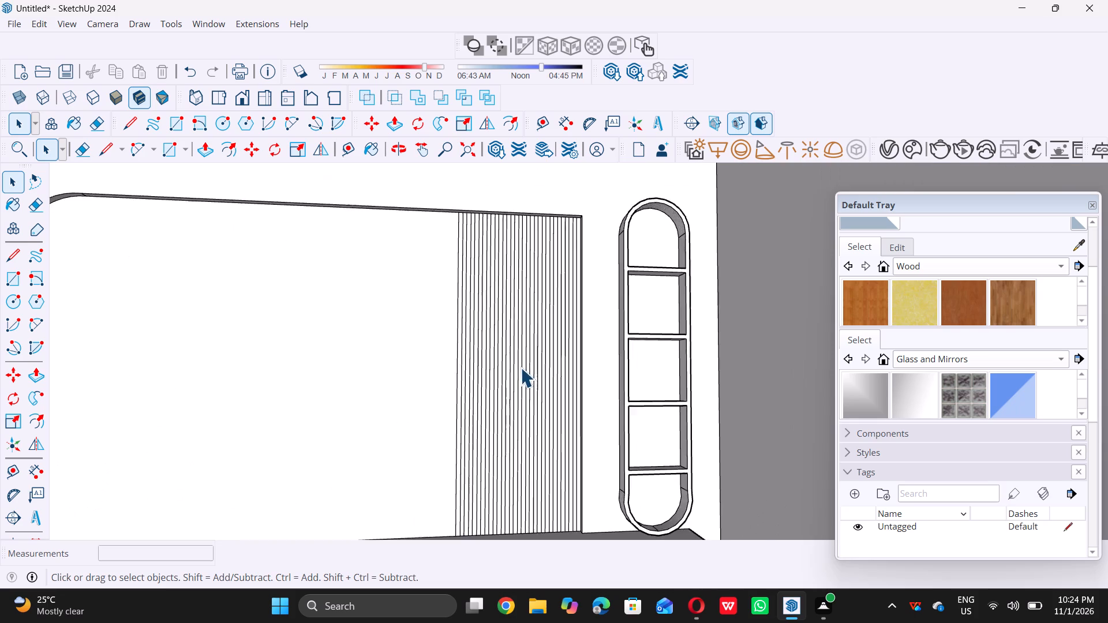
scroll(511, 320, down, 6)
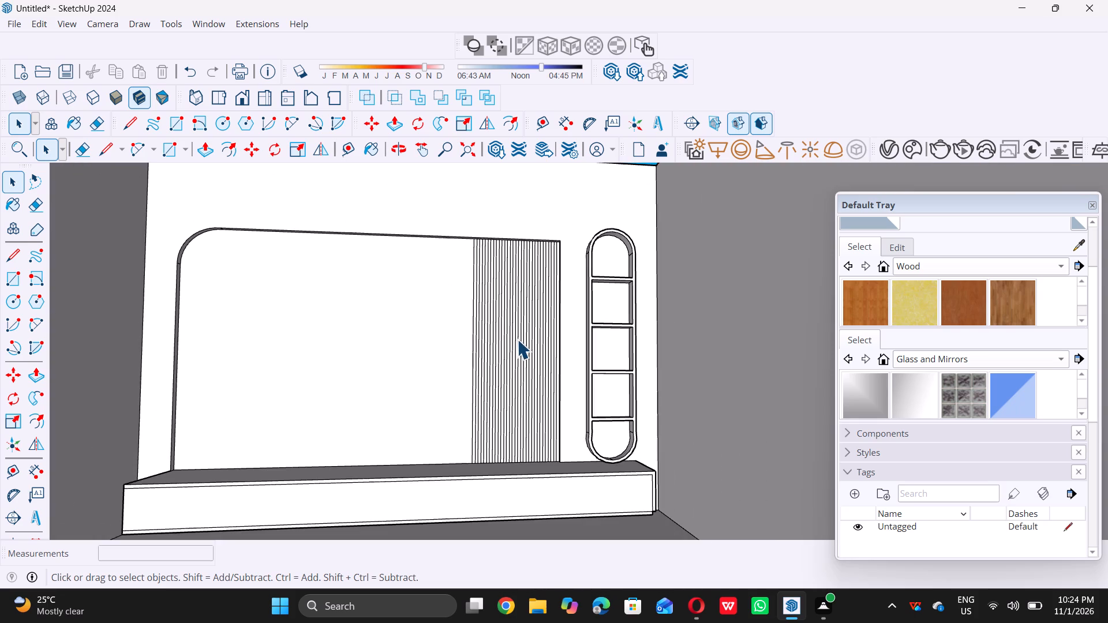
scroll(517, 339, down, 3)
middle_drag(510, 356, 478, 388)
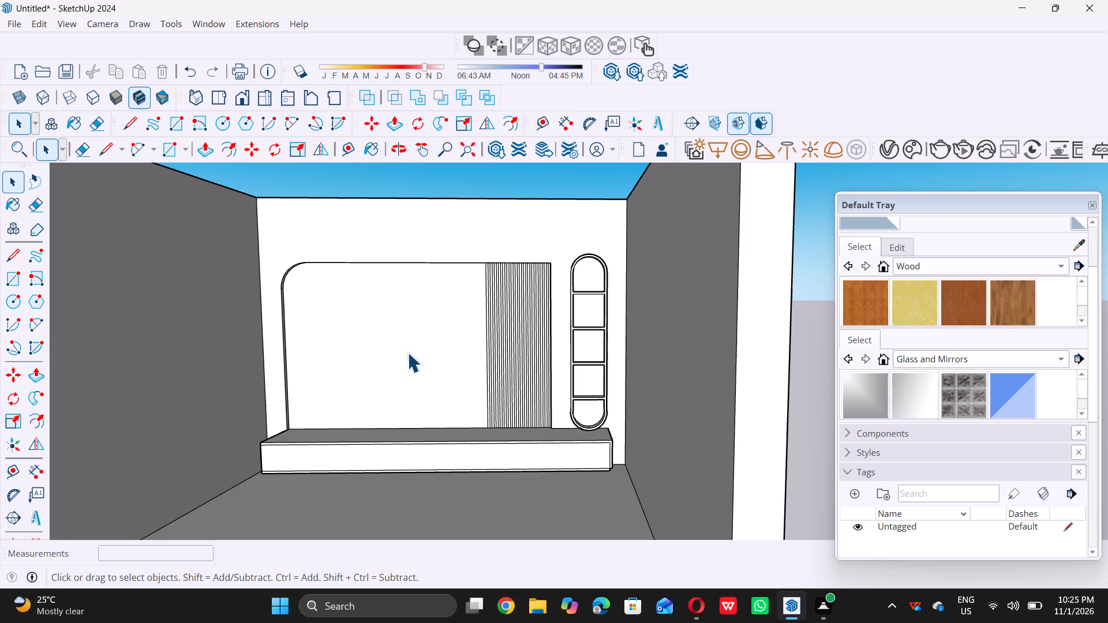
scroll(407, 352, up, 1)
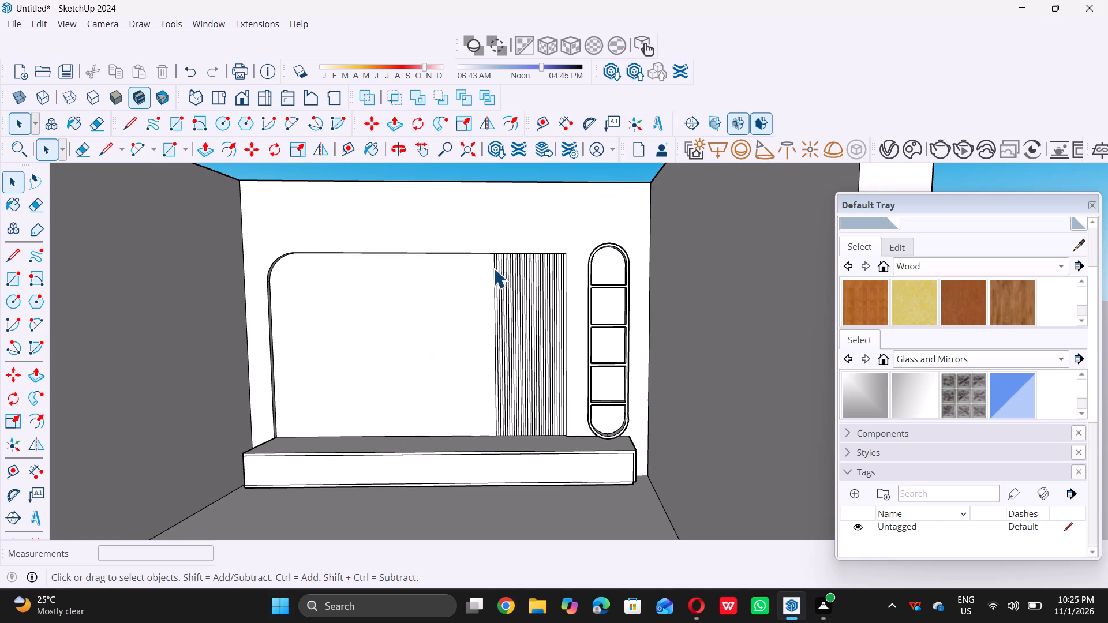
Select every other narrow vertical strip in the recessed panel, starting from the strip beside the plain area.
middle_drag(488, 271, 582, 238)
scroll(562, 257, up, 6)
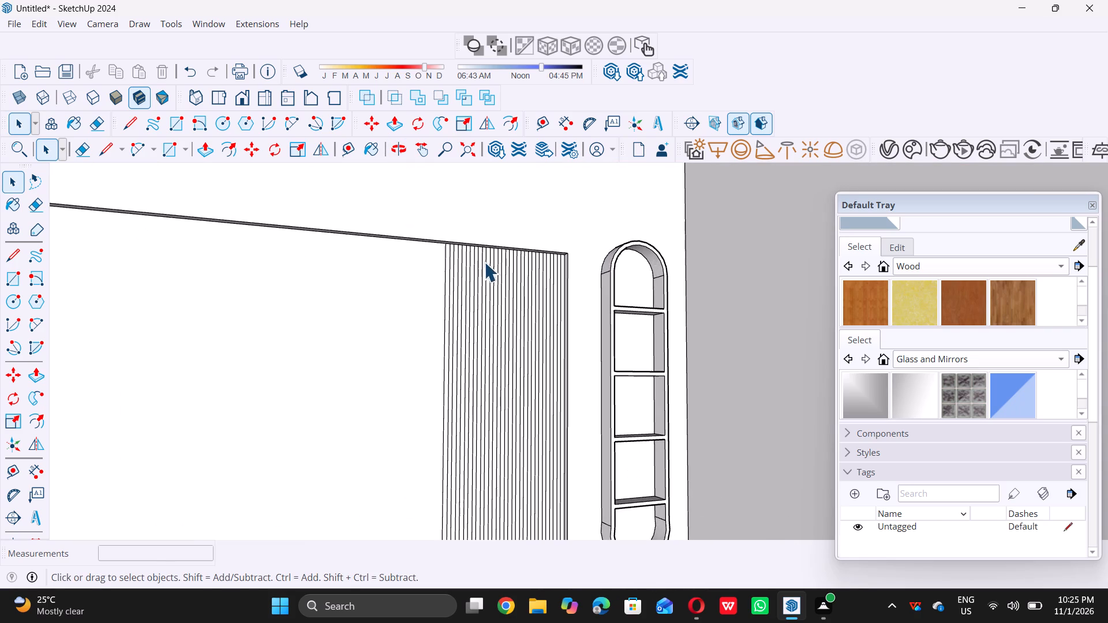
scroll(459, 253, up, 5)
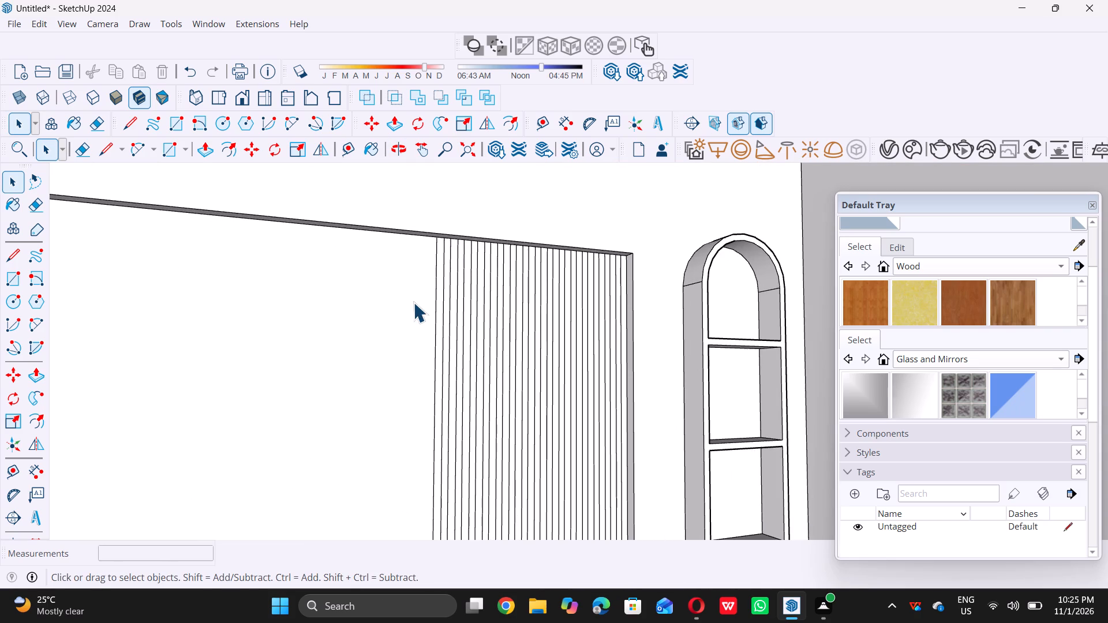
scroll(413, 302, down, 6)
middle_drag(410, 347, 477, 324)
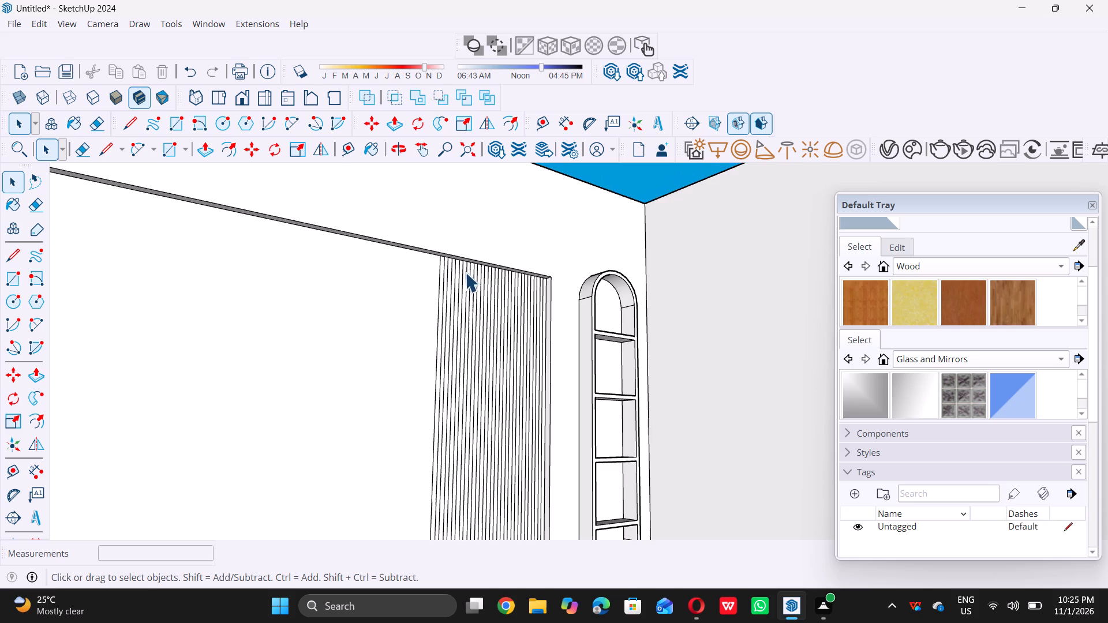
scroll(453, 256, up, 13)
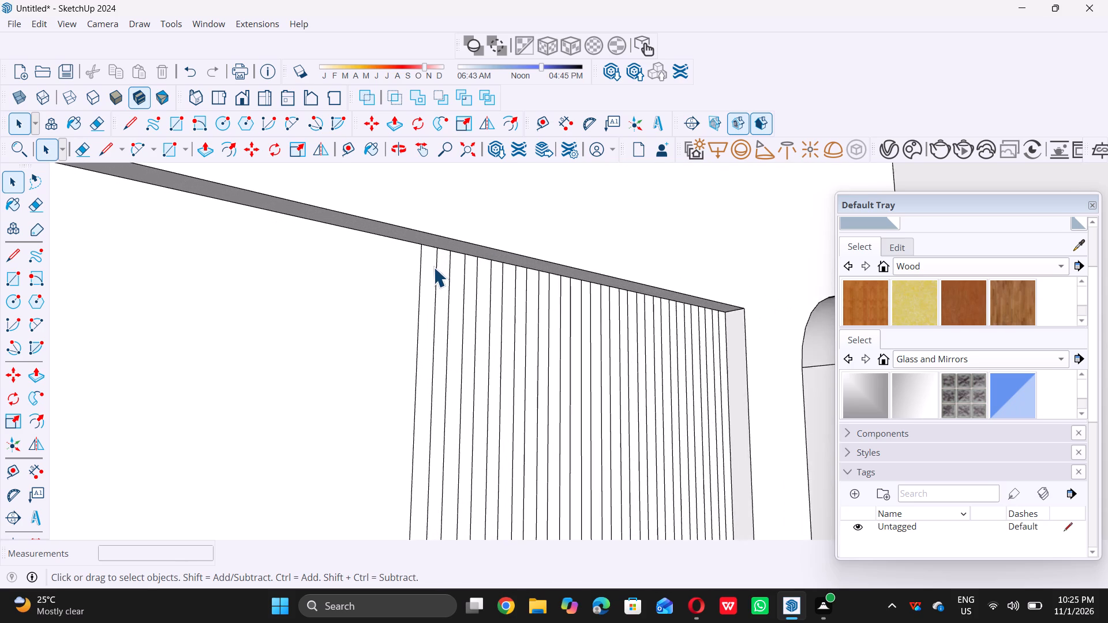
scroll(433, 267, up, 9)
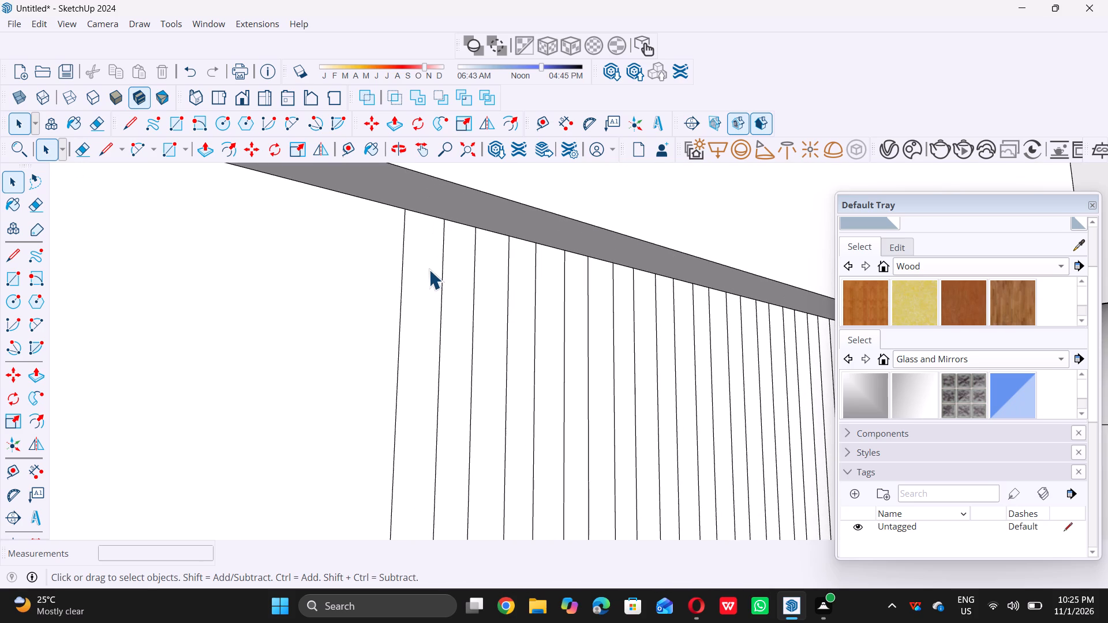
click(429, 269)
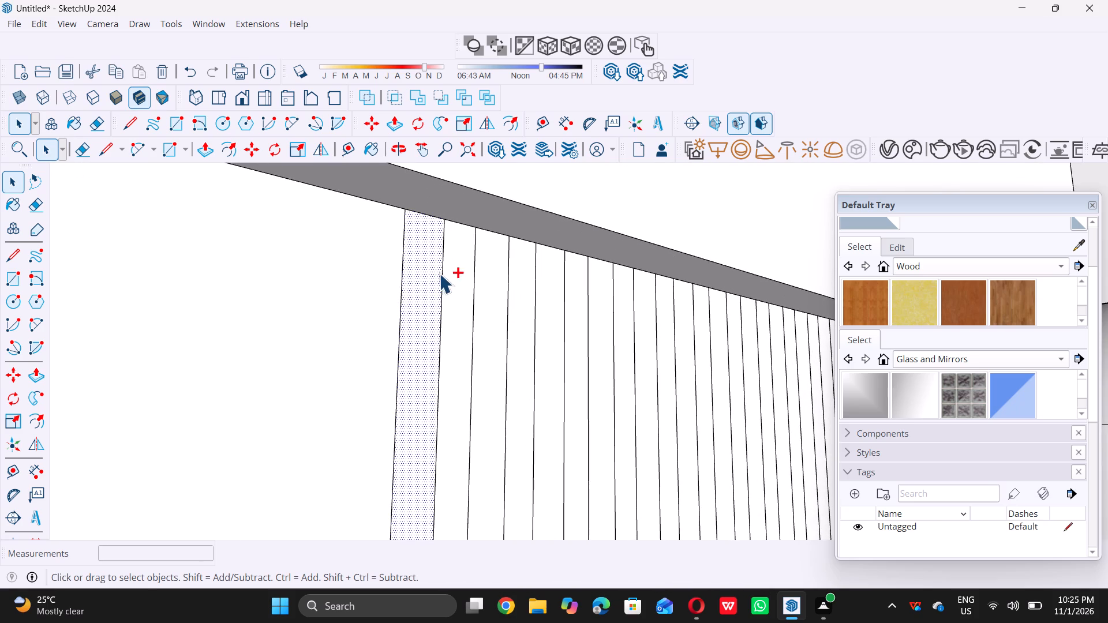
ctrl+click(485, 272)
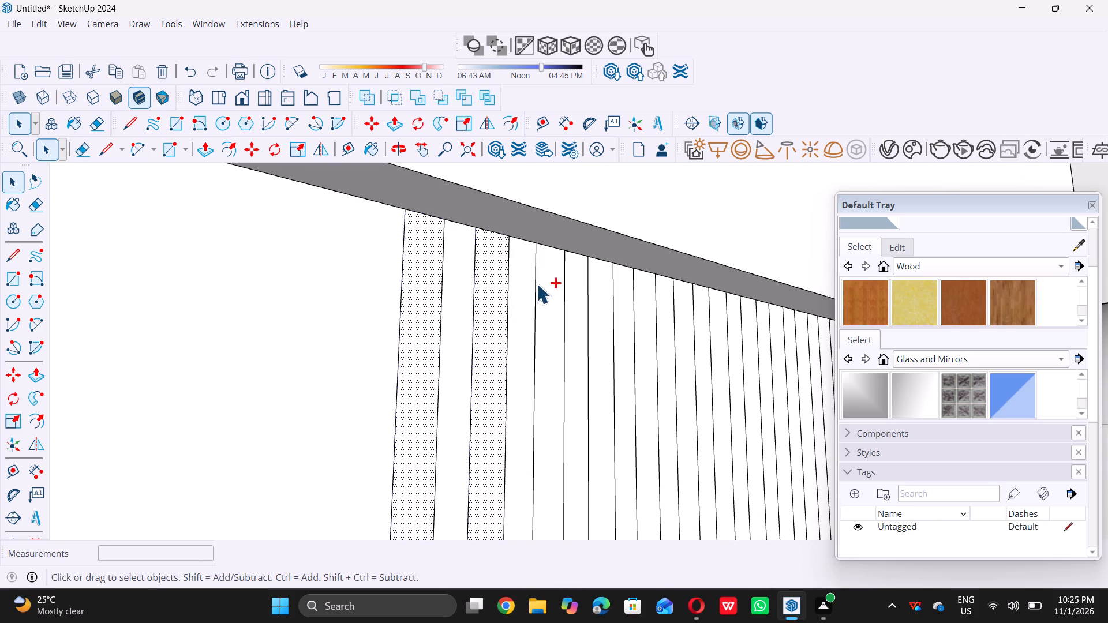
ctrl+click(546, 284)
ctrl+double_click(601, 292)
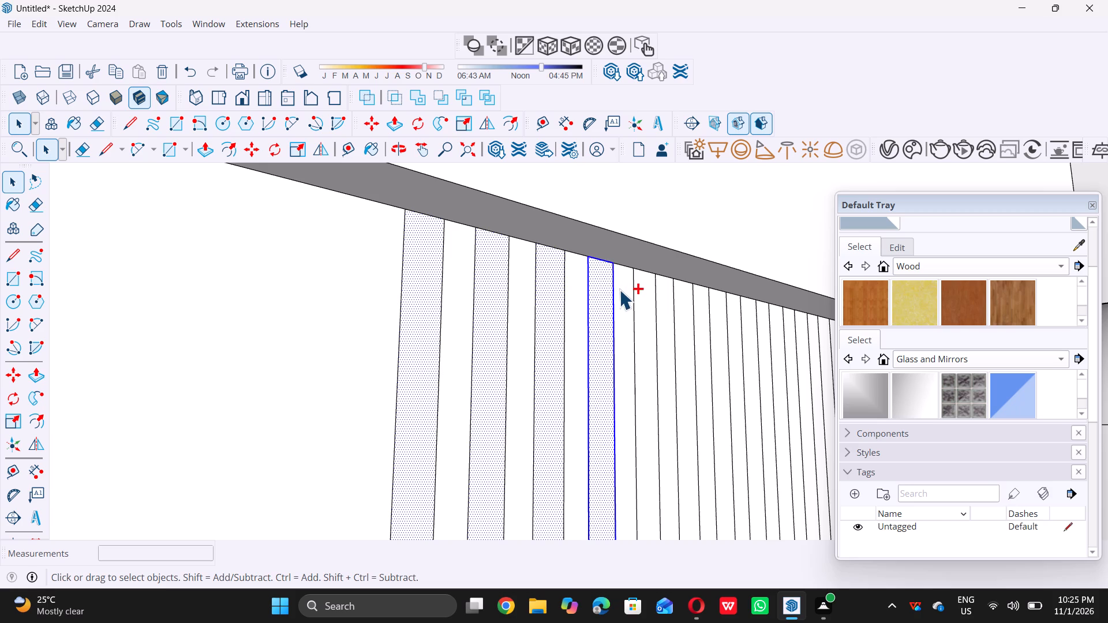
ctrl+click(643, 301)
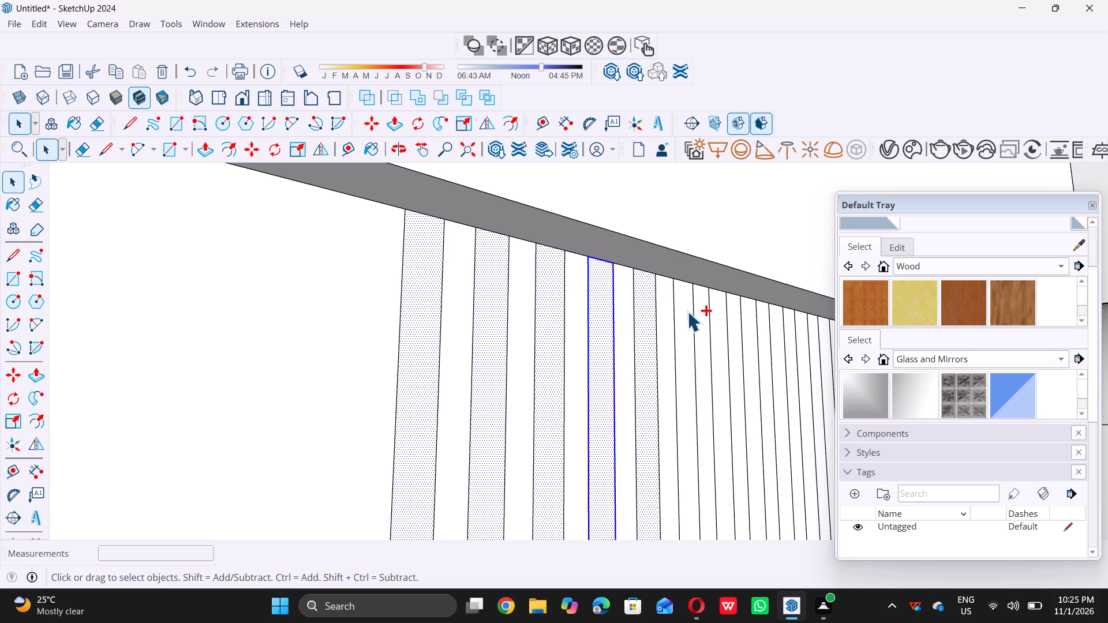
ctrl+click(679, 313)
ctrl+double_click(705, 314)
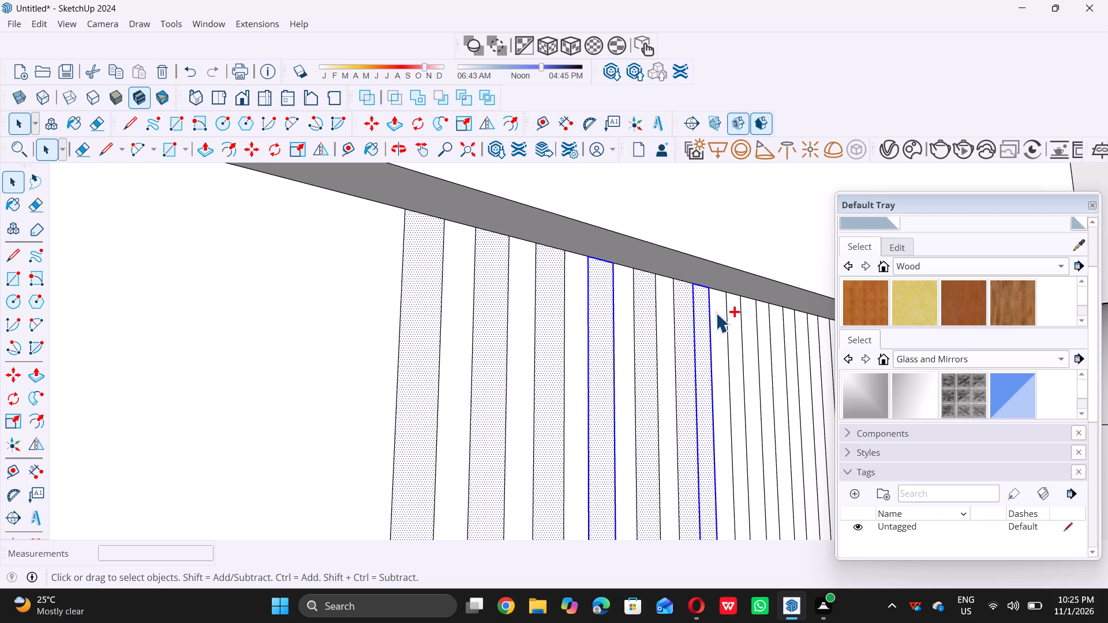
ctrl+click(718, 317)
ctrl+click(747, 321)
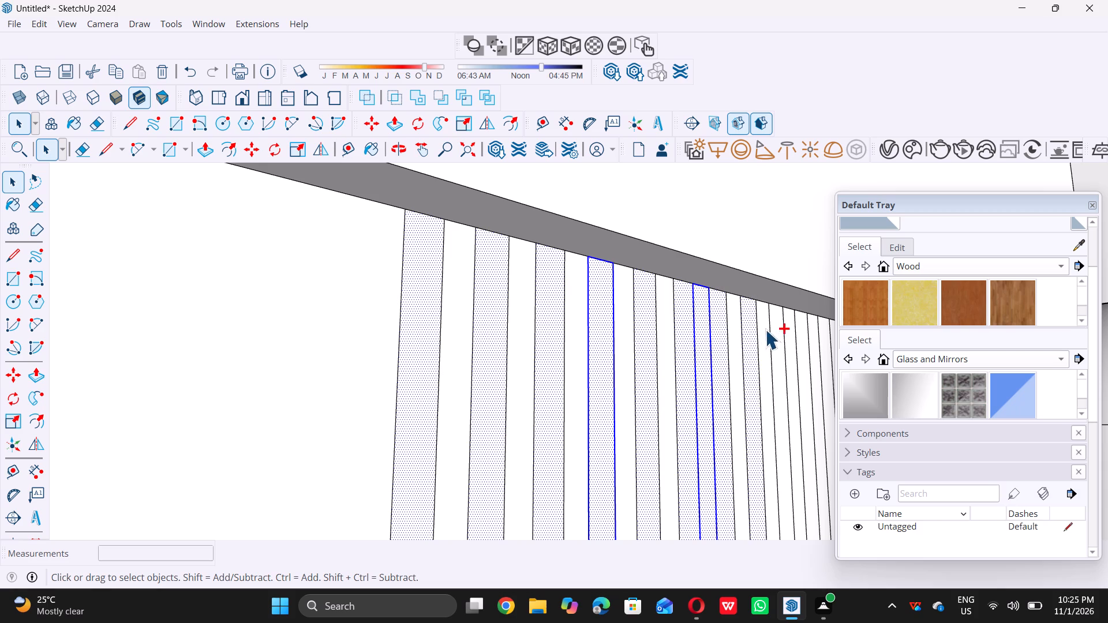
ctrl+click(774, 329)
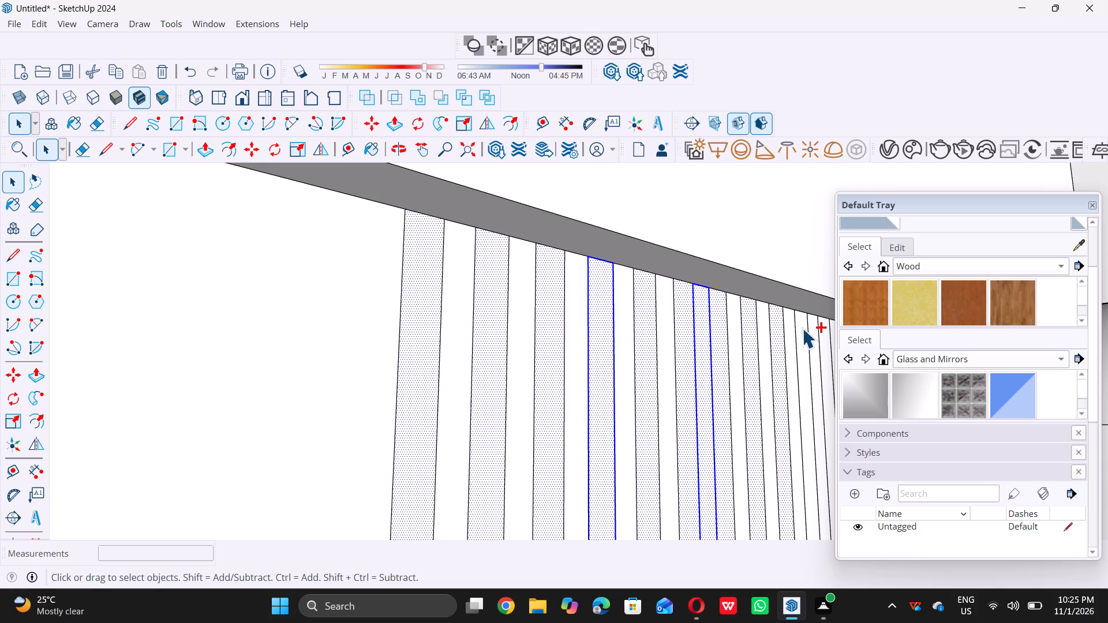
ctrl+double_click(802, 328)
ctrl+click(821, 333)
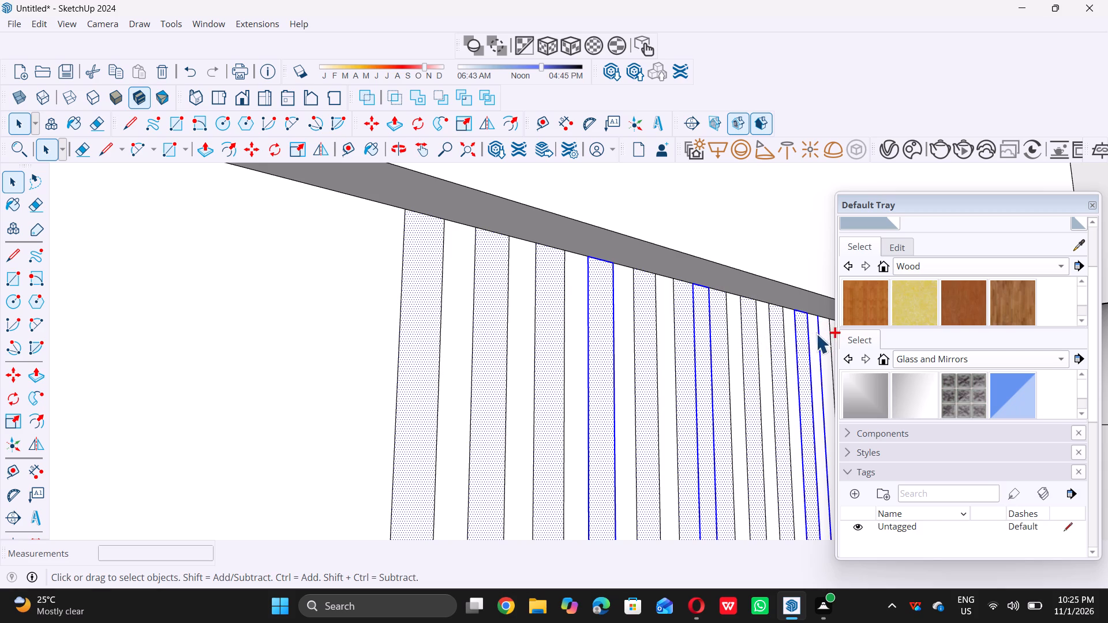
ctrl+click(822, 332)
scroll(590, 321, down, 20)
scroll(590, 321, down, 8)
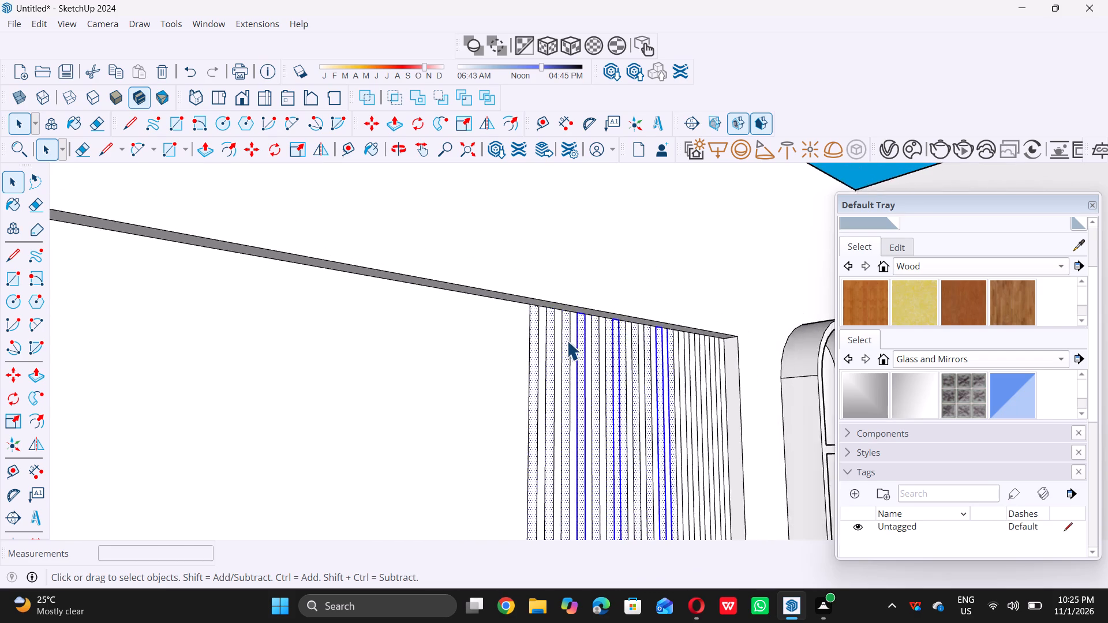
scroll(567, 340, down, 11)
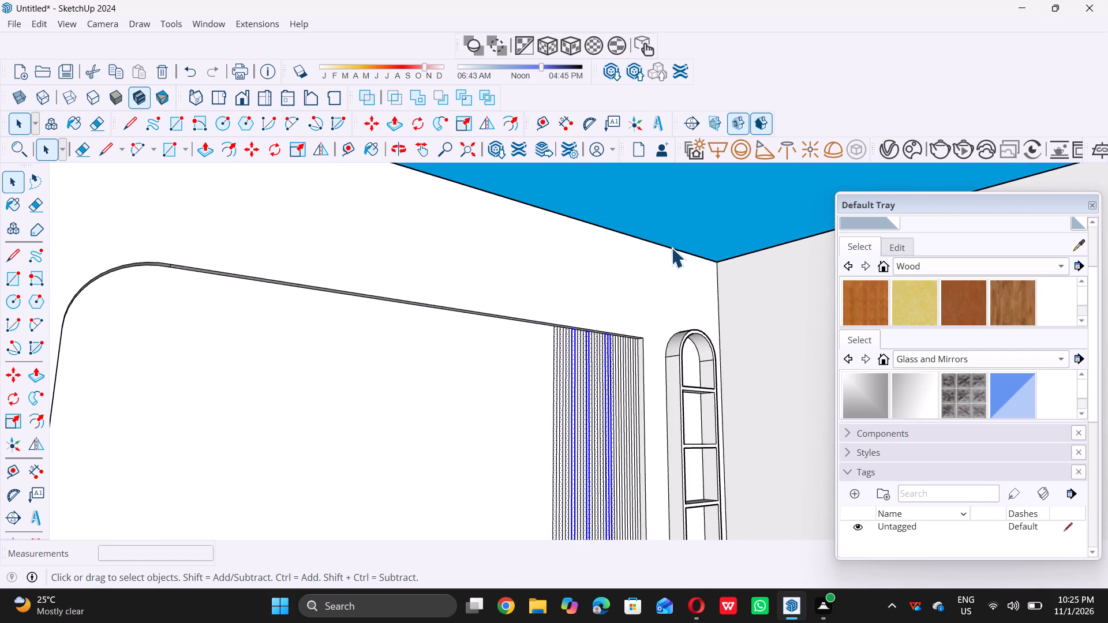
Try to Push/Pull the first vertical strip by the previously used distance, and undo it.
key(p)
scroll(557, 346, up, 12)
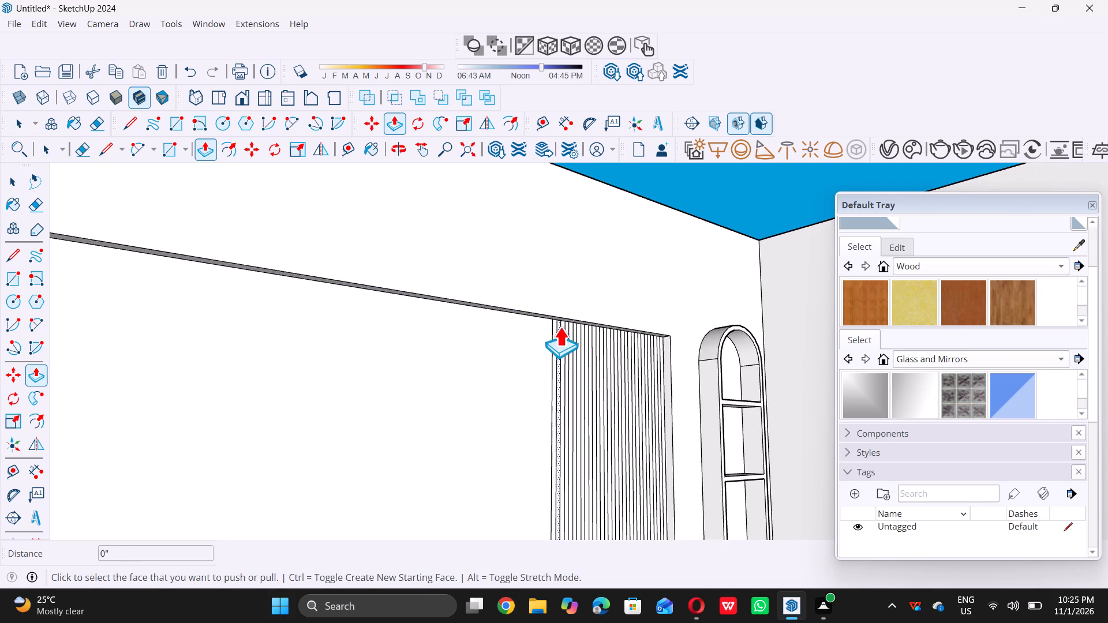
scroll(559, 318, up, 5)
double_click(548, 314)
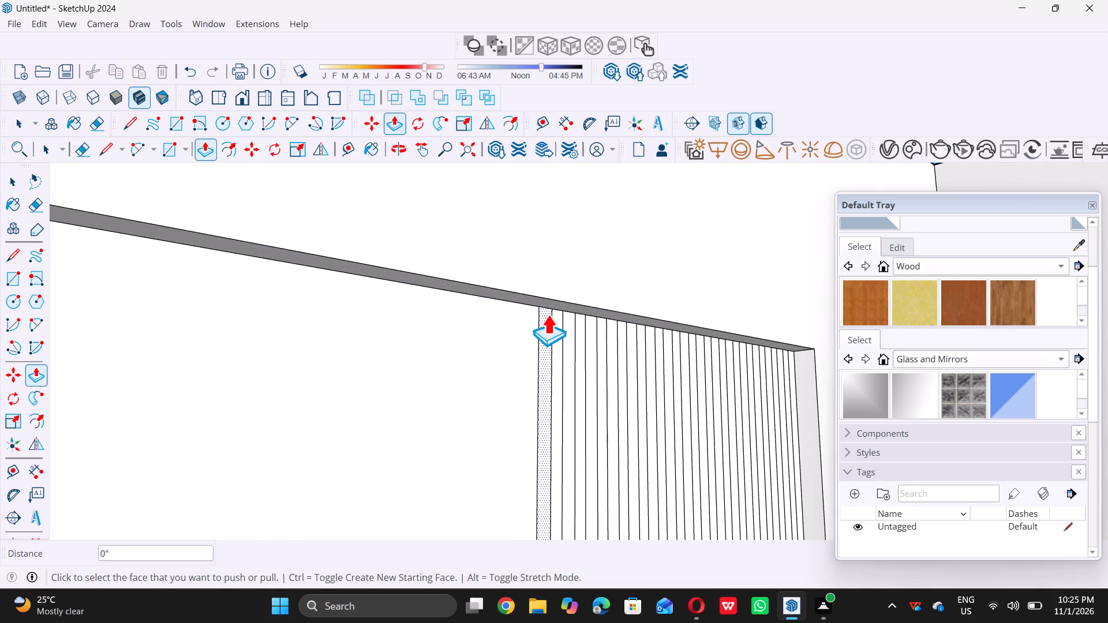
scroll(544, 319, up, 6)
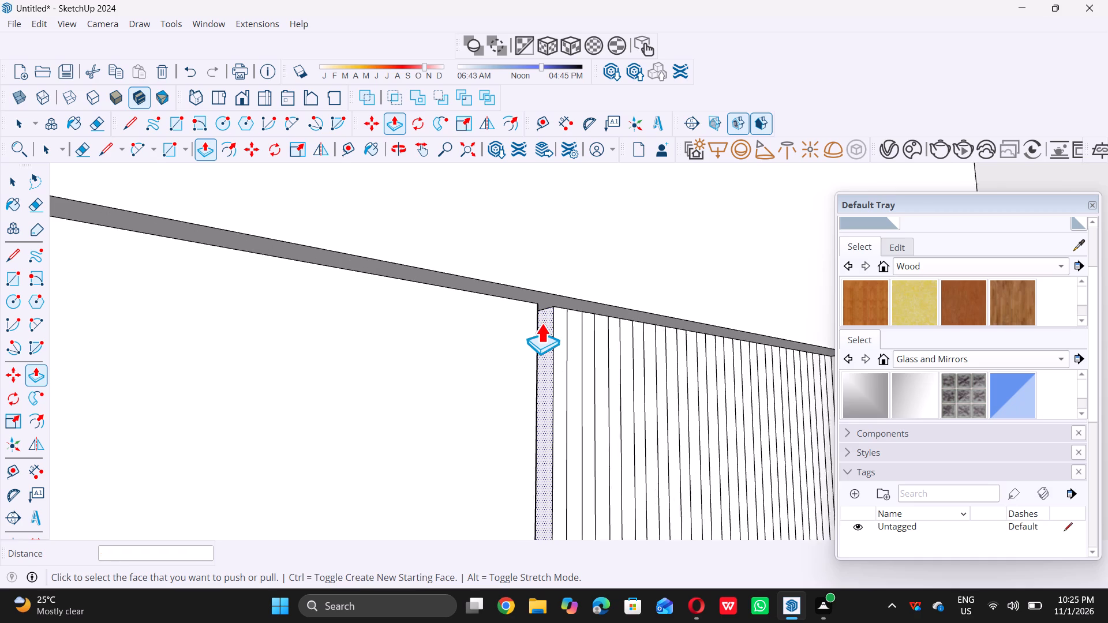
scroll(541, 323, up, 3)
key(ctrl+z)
Push/Pull the first and third vertical strips, counted from the plain area, outward by 0.5".
click(541, 324)
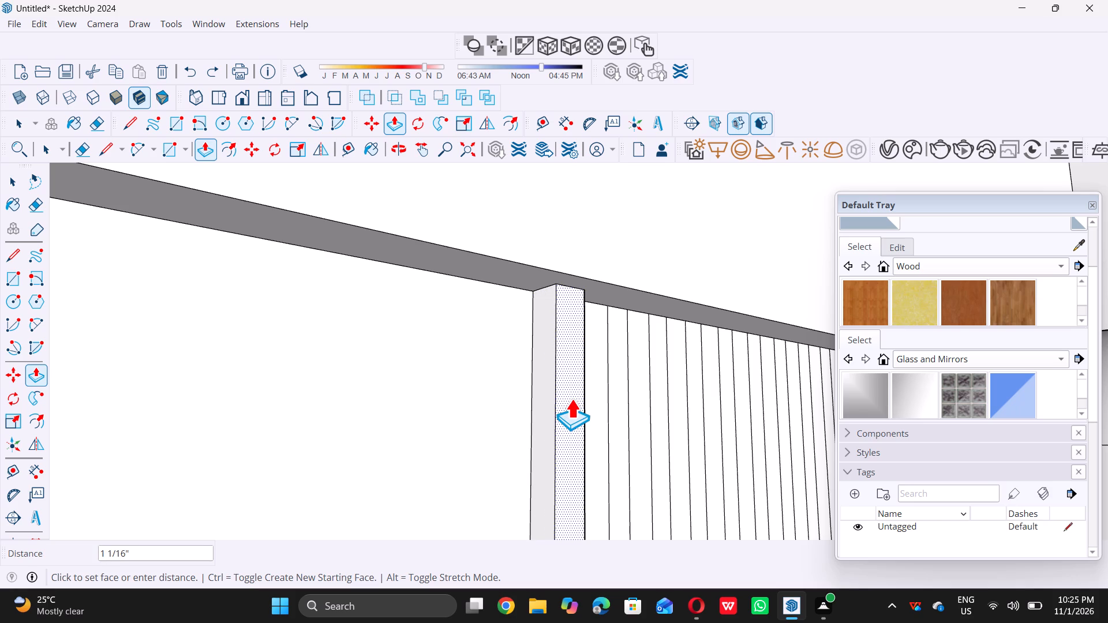
text(0.5)
key(shift+quotedbl)
key(Return)
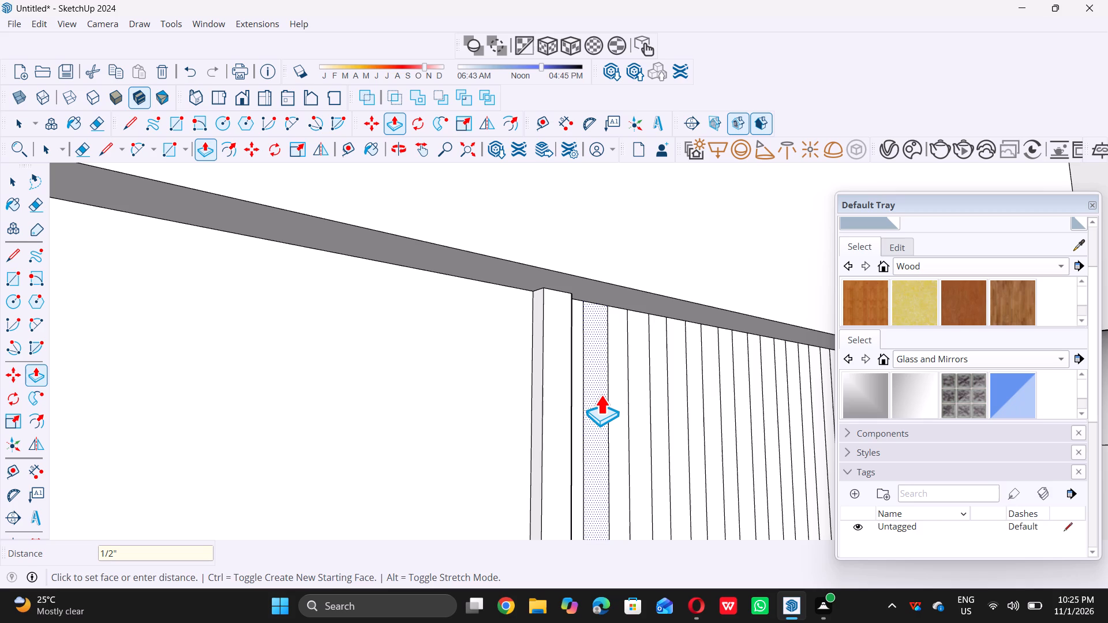
double_click(601, 395)
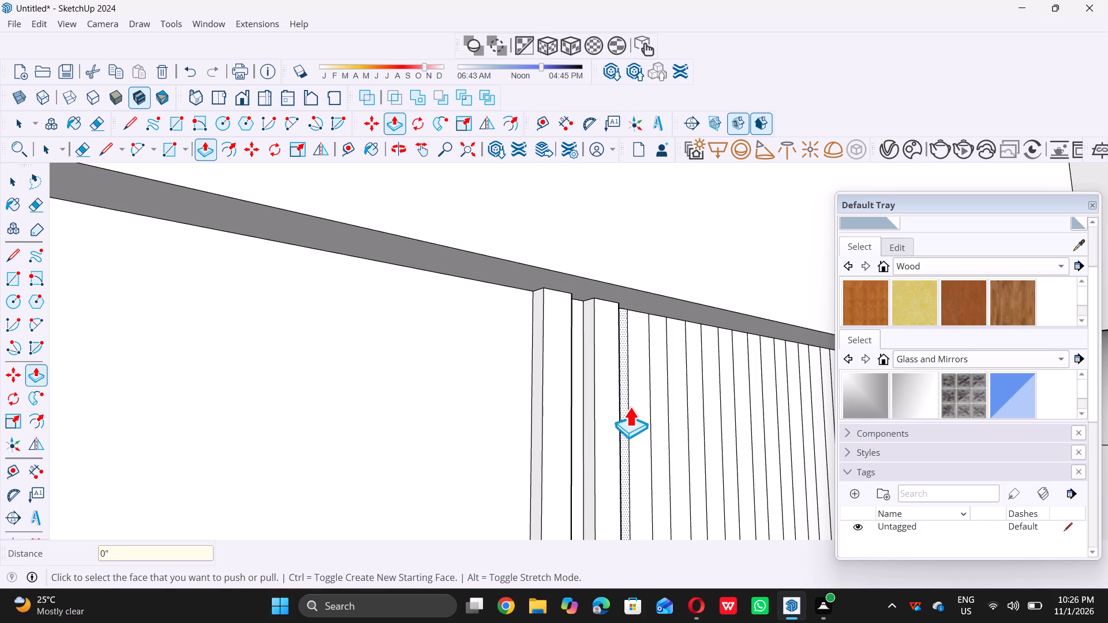
Push/Pull the fifth vertical strip from the plain area outward by 1/2", matching the raised slats.
click(636, 404)
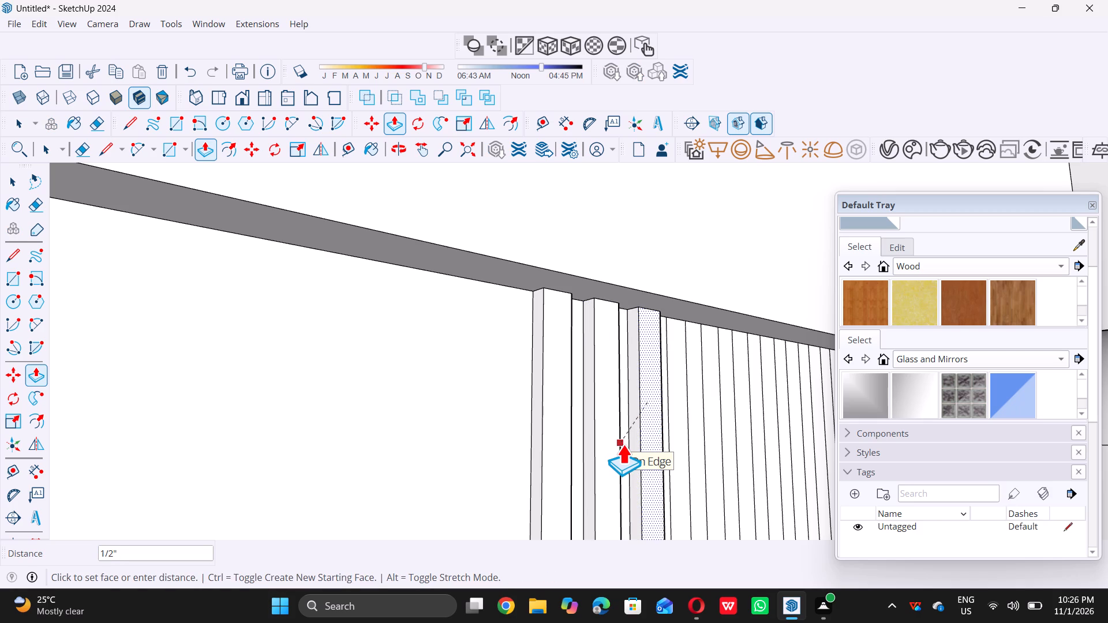
key(space)
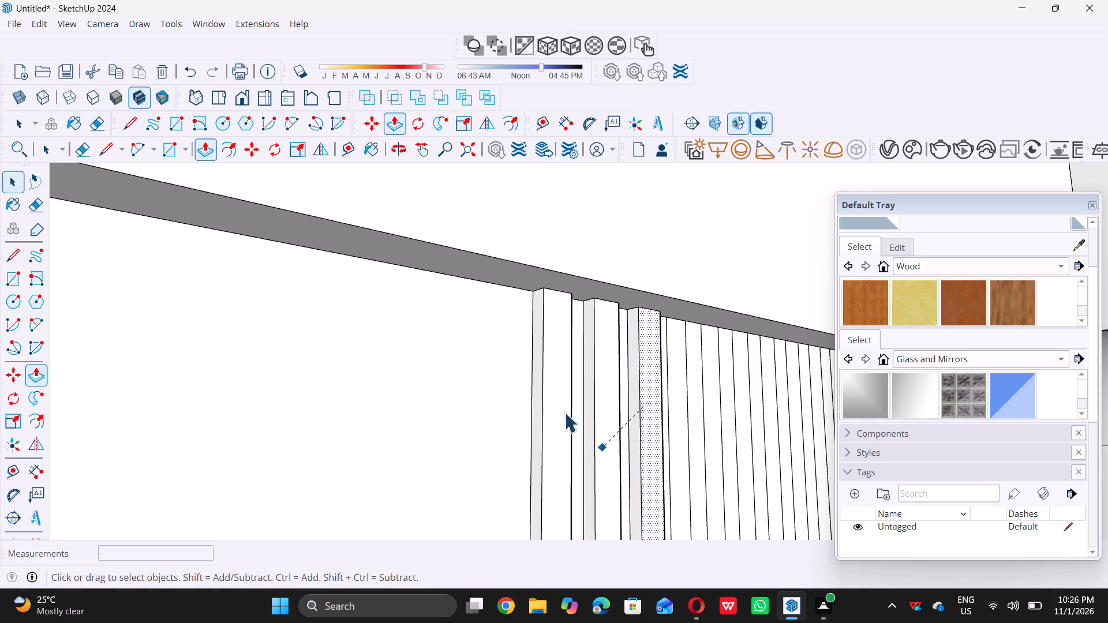
scroll(503, 385, down, 5)
scroll(456, 344, down, 12)
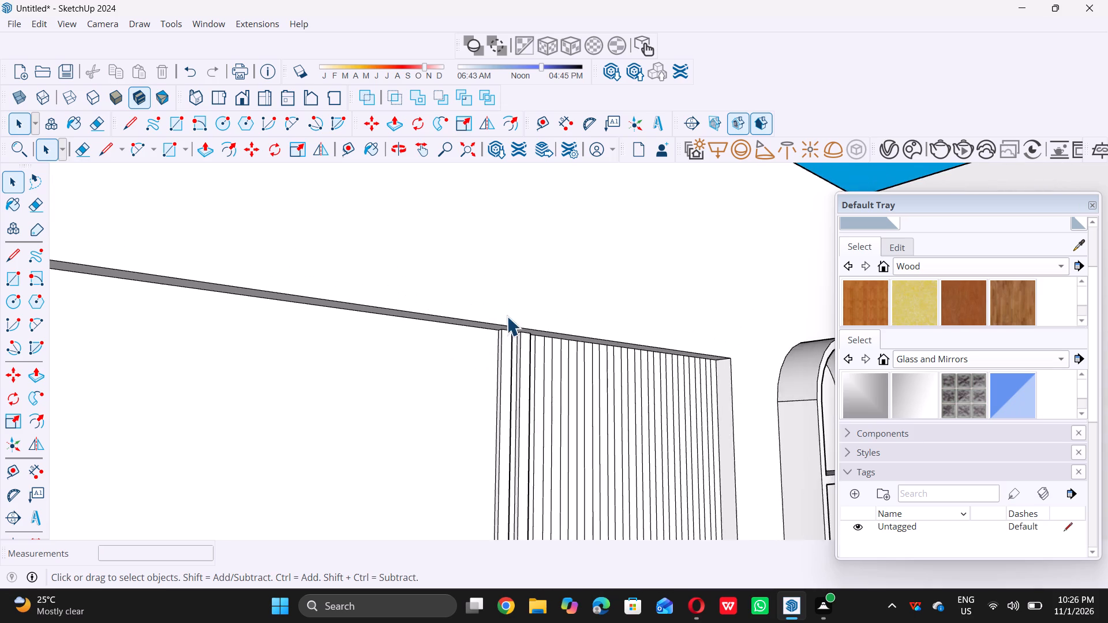
scroll(507, 316, down, 3)
middle_drag(453, 331, 503, 363)
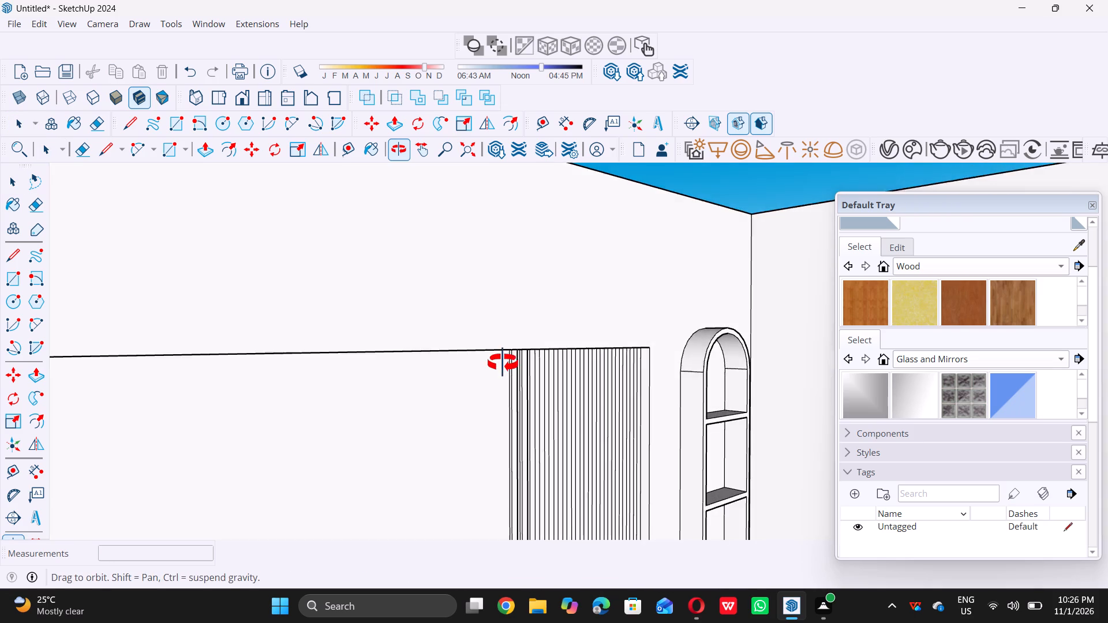
middle_drag(503, 363, 507, 356)
scroll(557, 350, up, 7)
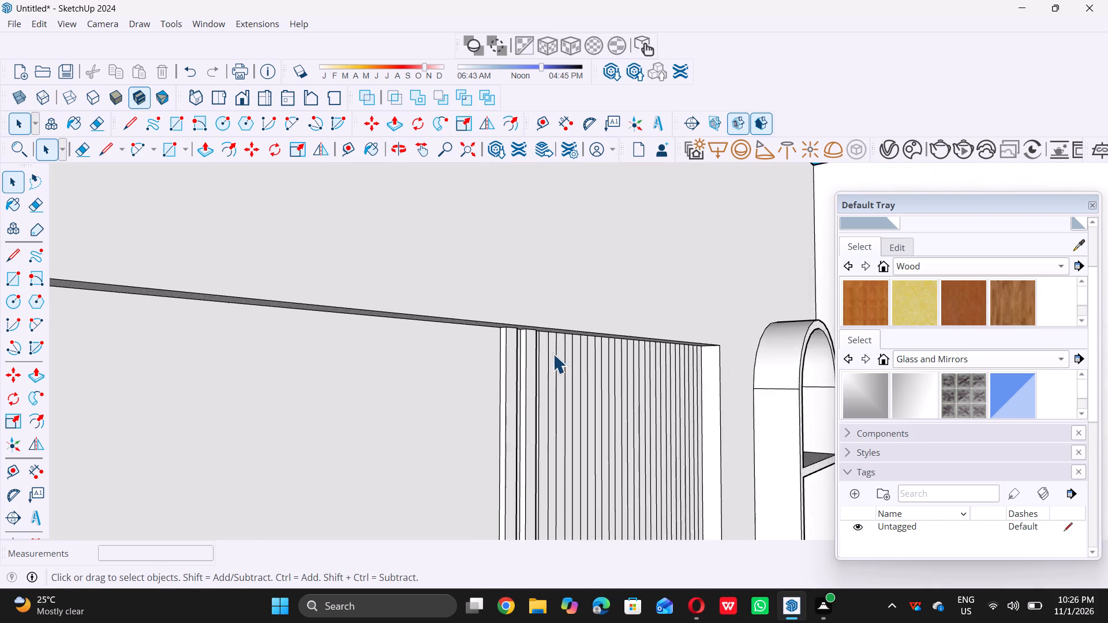
scroll(553, 354, up, 9)
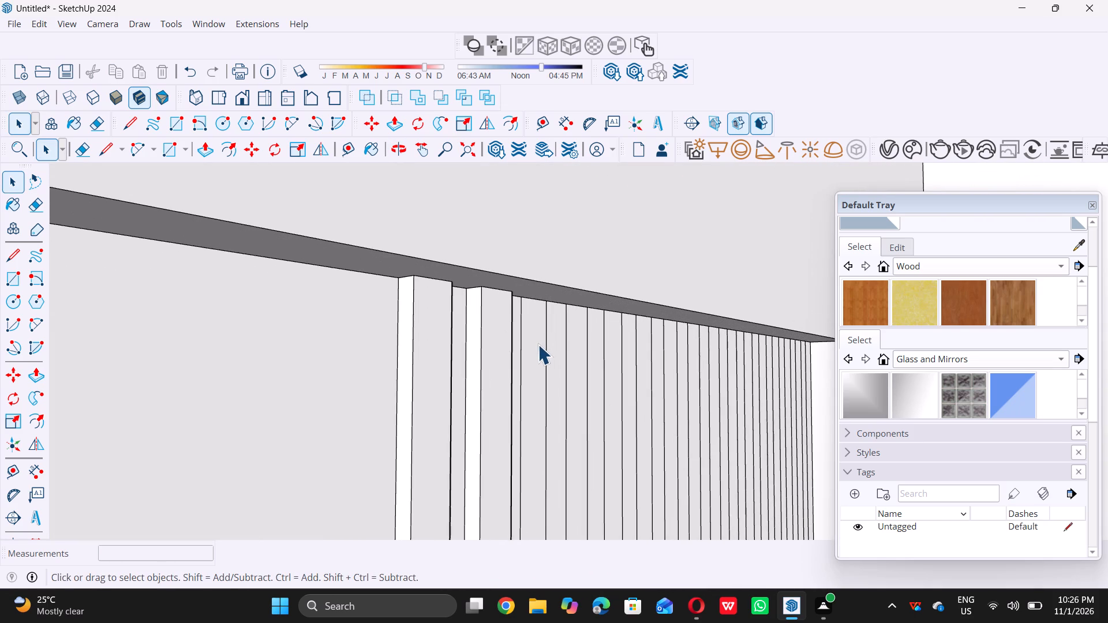
click(537, 344)
key(p)
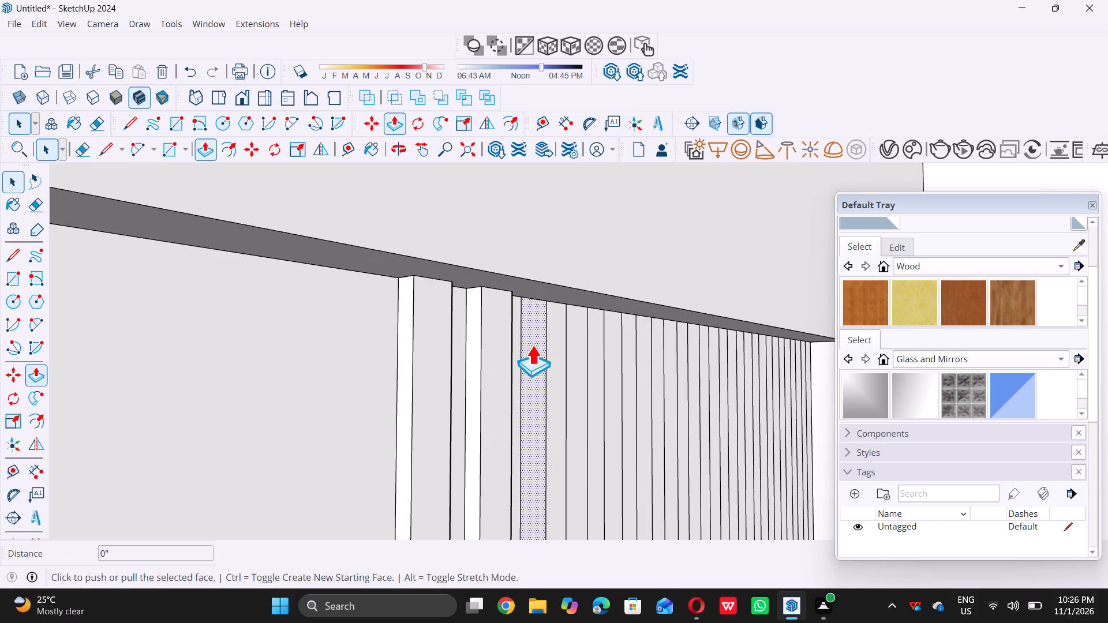
click(532, 345)
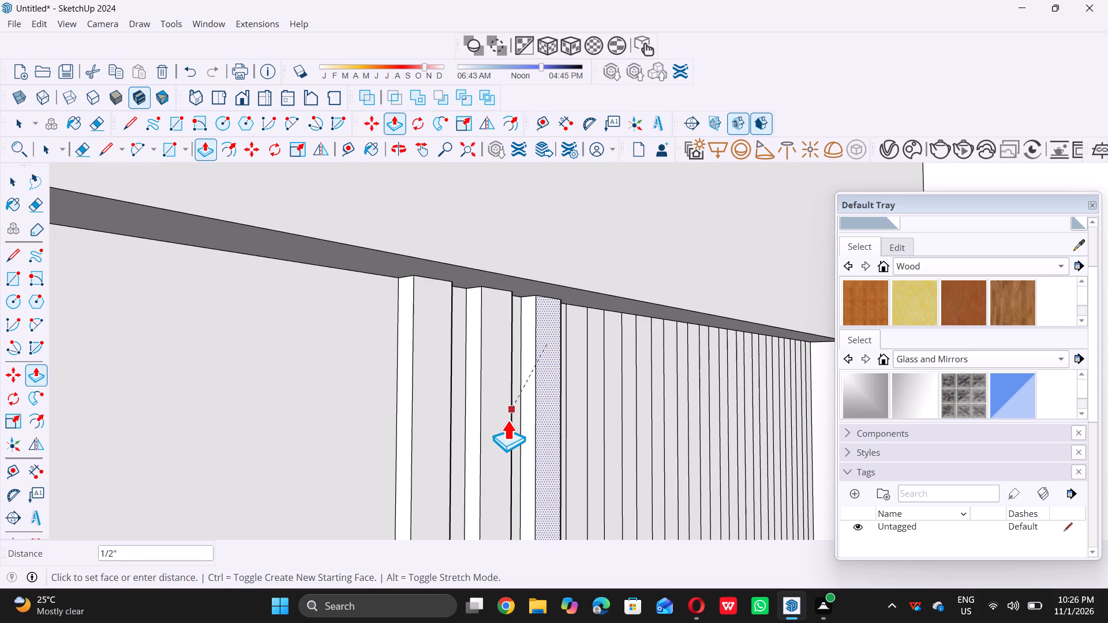
click(509, 421)
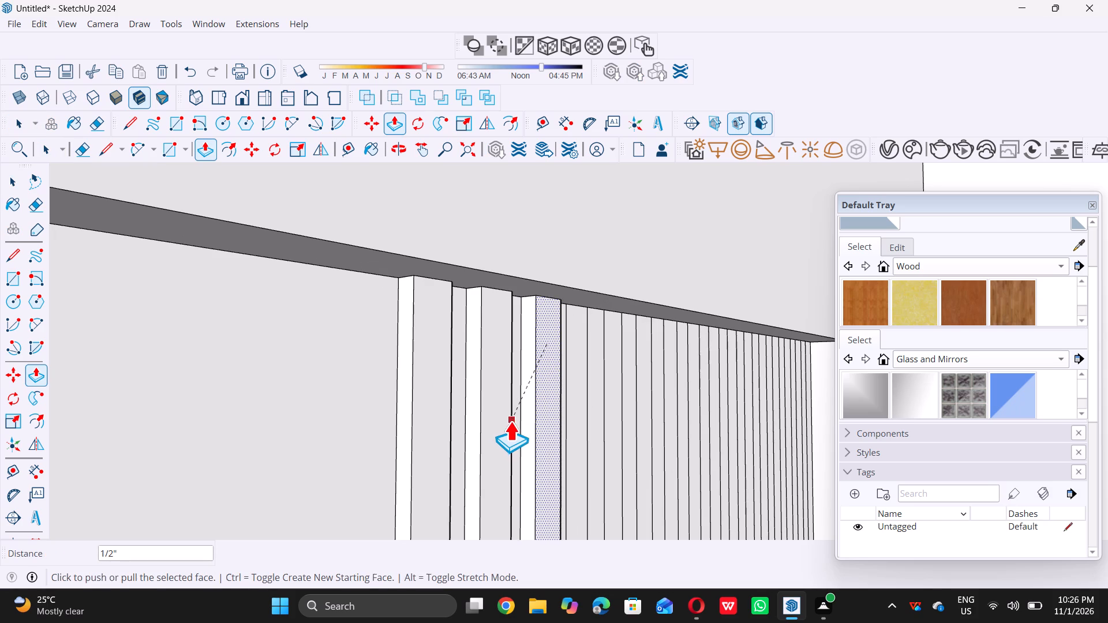
key(space)
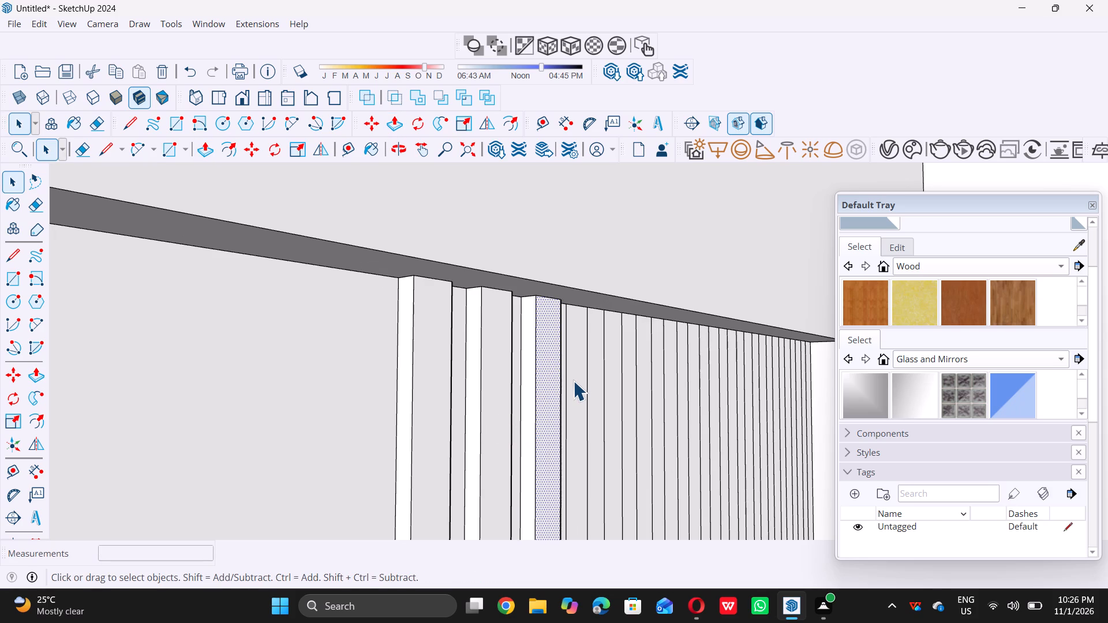
Push/Pull the seventh vertical strip from the plain area outward by 1/2", matching the raised slats.
click(573, 381)
key(p)
click(574, 381)
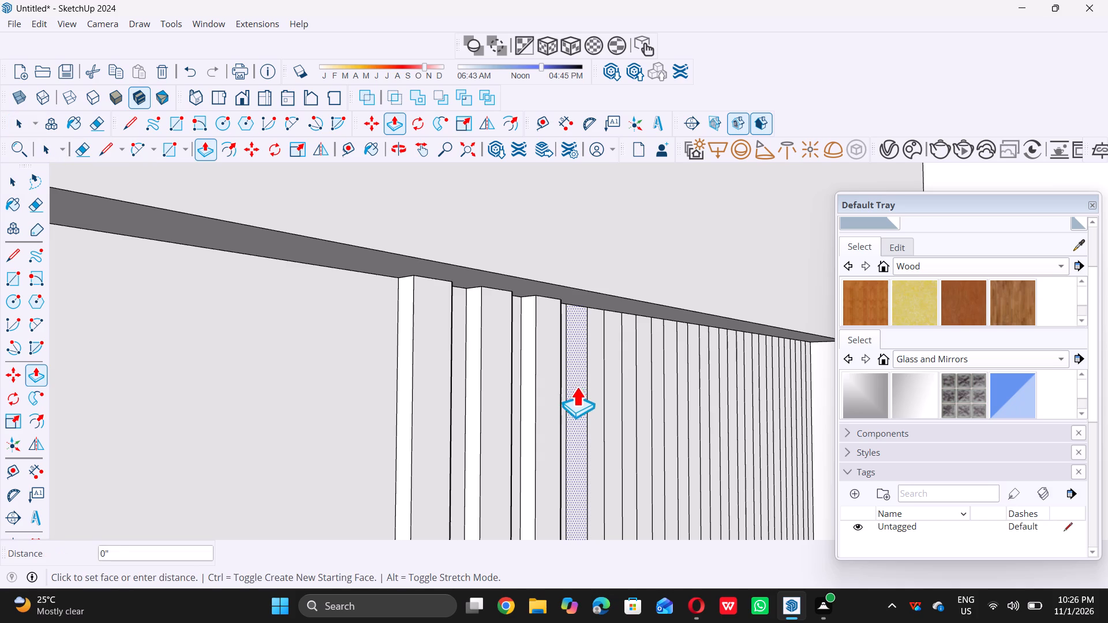
click(558, 421)
key(space)
Push/Pull the ninth and eleventh vertical strips, counted from the plain area, outward by 1/2".
scroll(560, 404, down, 5)
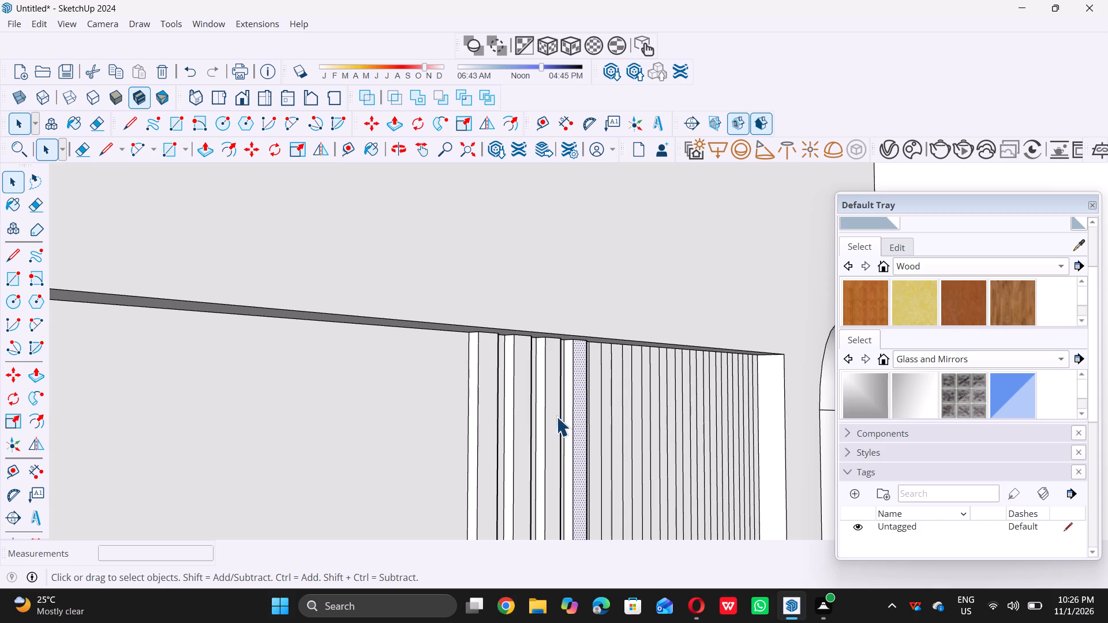
scroll(511, 374, down, 15)
scroll(519, 342, down, 6)
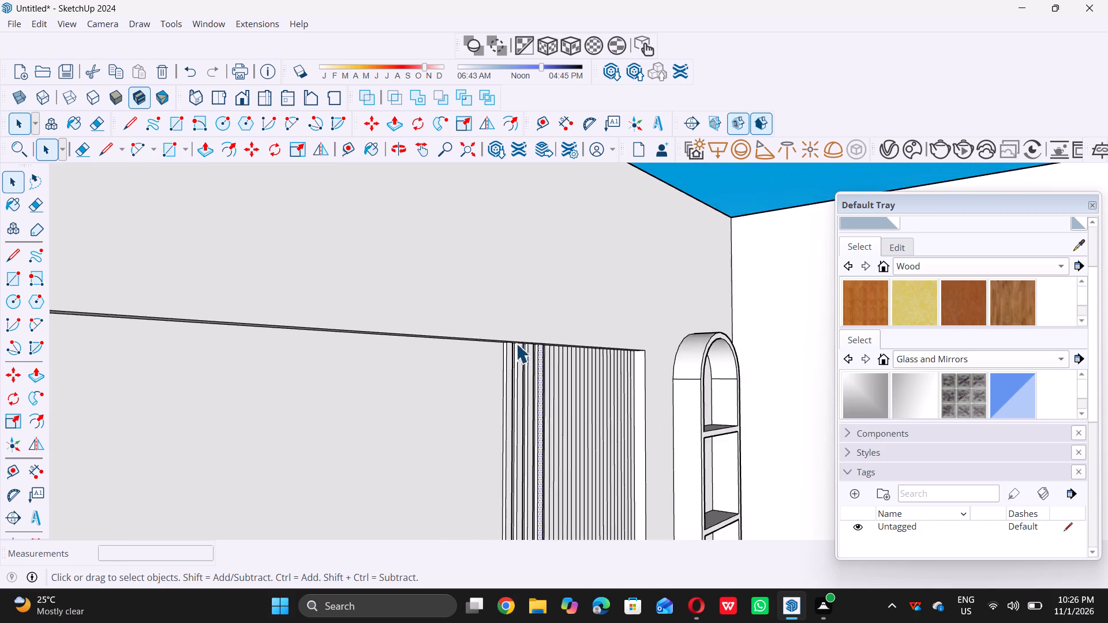
middle_drag(499, 373, 518, 384)
scroll(516, 381, up, 8)
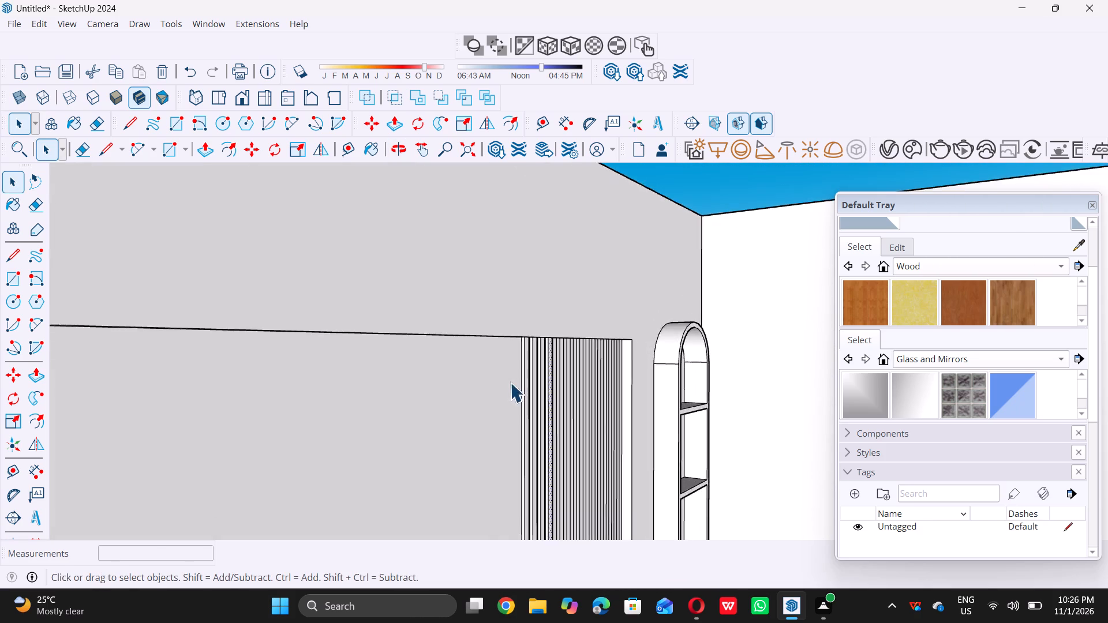
scroll(488, 374, down, 17)
middle_drag(378, 385, 228, 355)
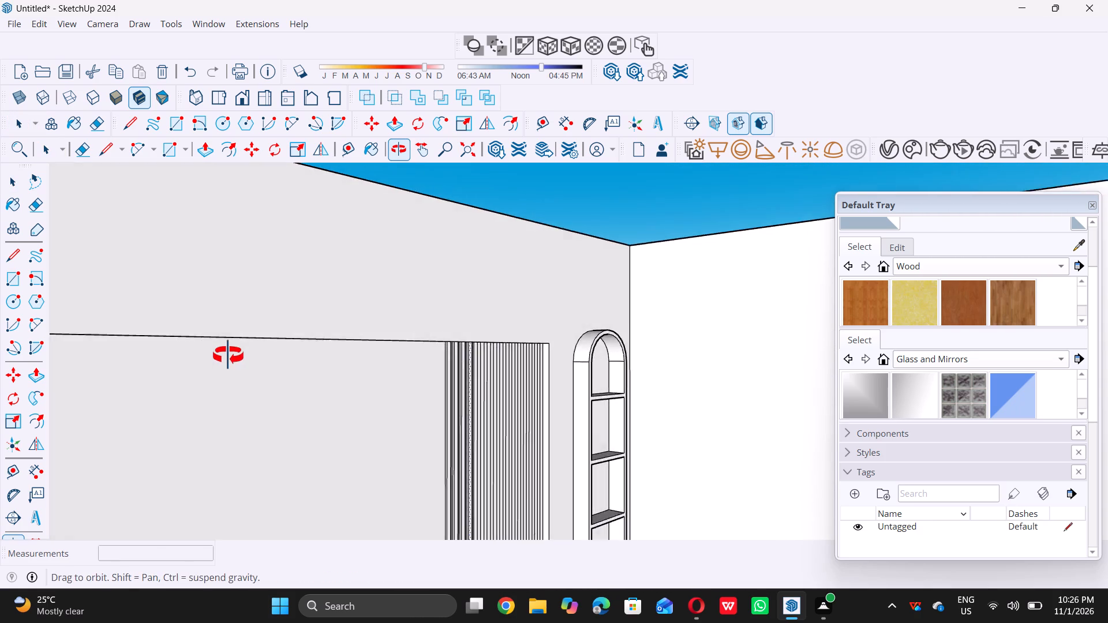
middle_drag(228, 355, 201, 352)
scroll(417, 356, up, 4)
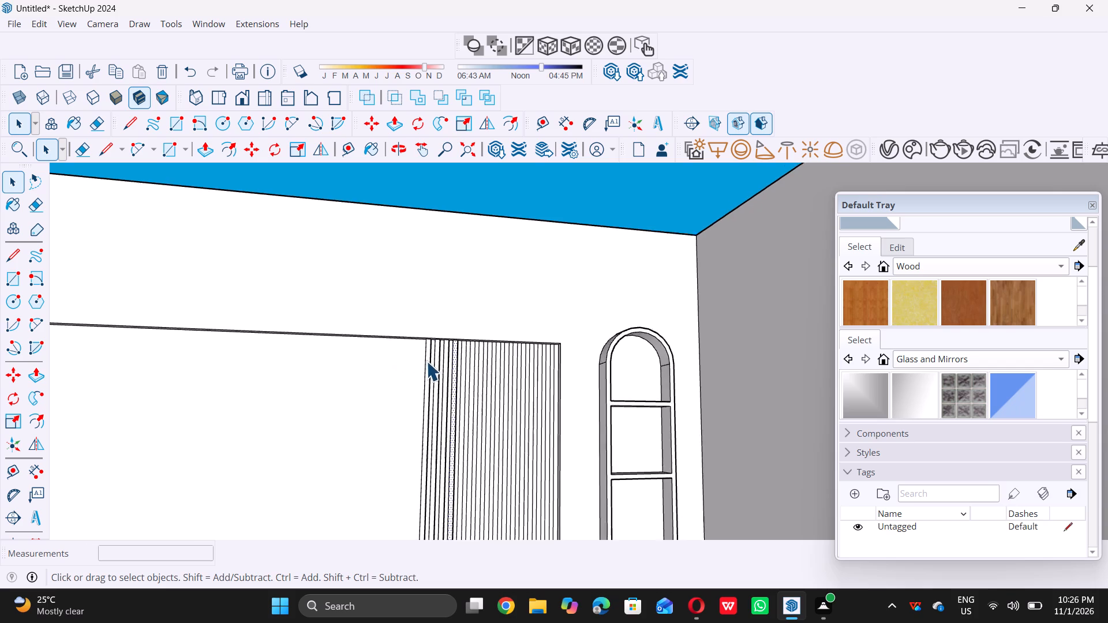
scroll(426, 361, up, 4)
scroll(426, 362, down, 20)
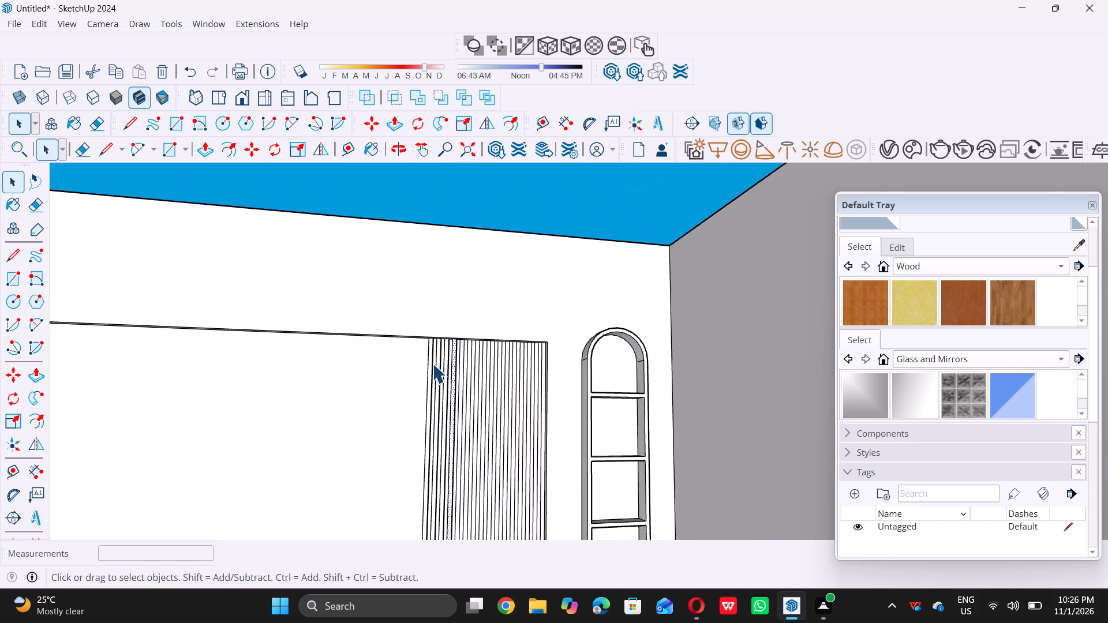
middle_drag(420, 372, 516, 440)
scroll(464, 356, up, 2)
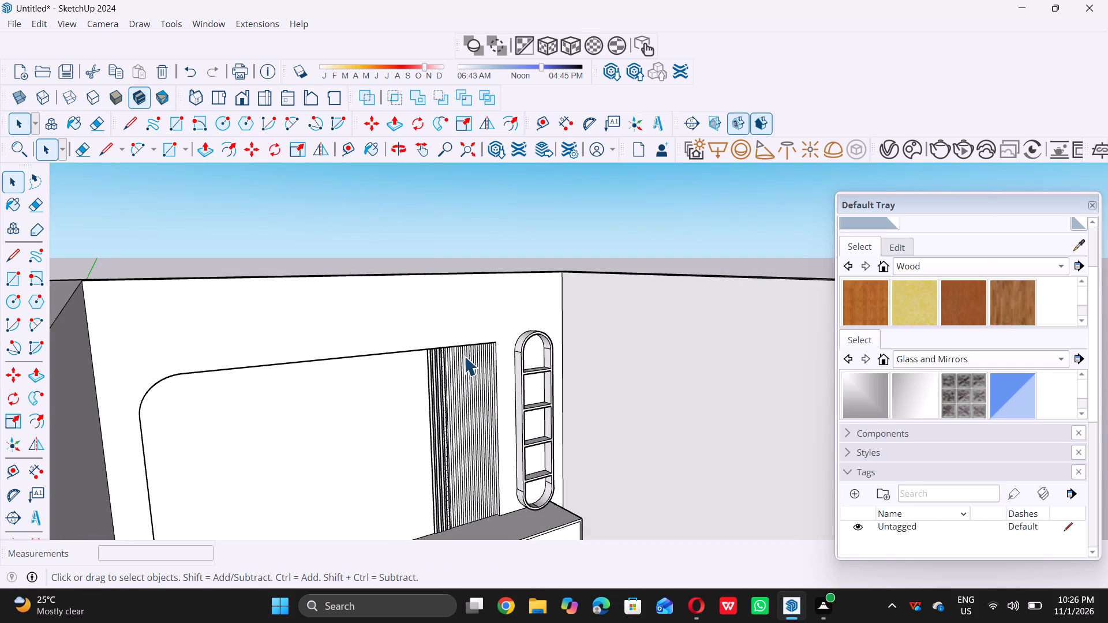
scroll(464, 356, up, 16)
scroll(444, 357, up, 5)
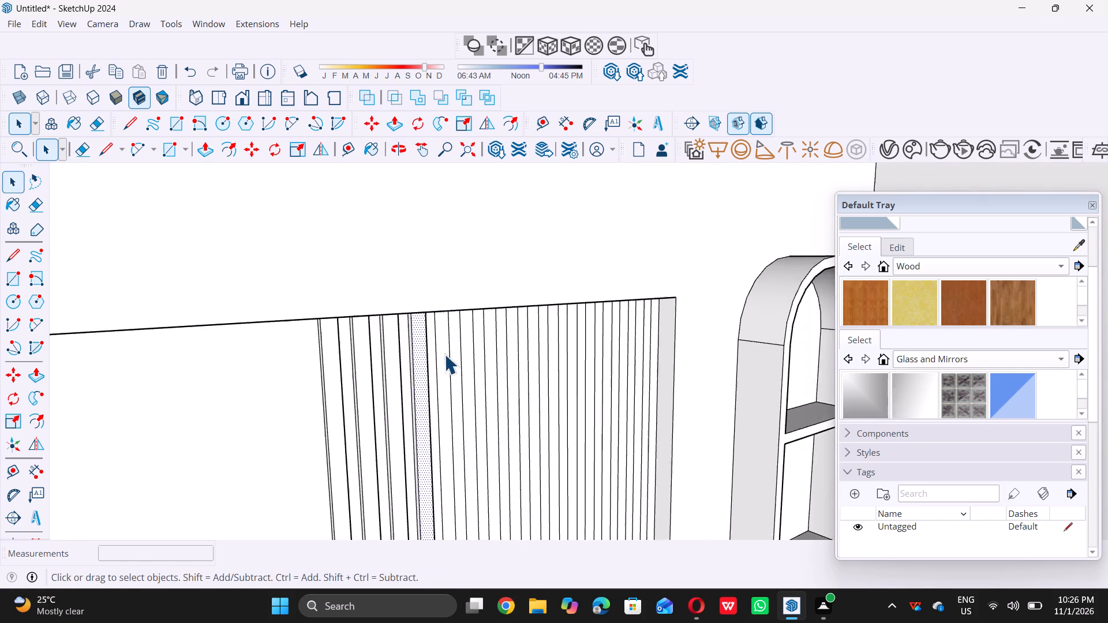
scroll(444, 354, up, 4)
double_click(441, 353)
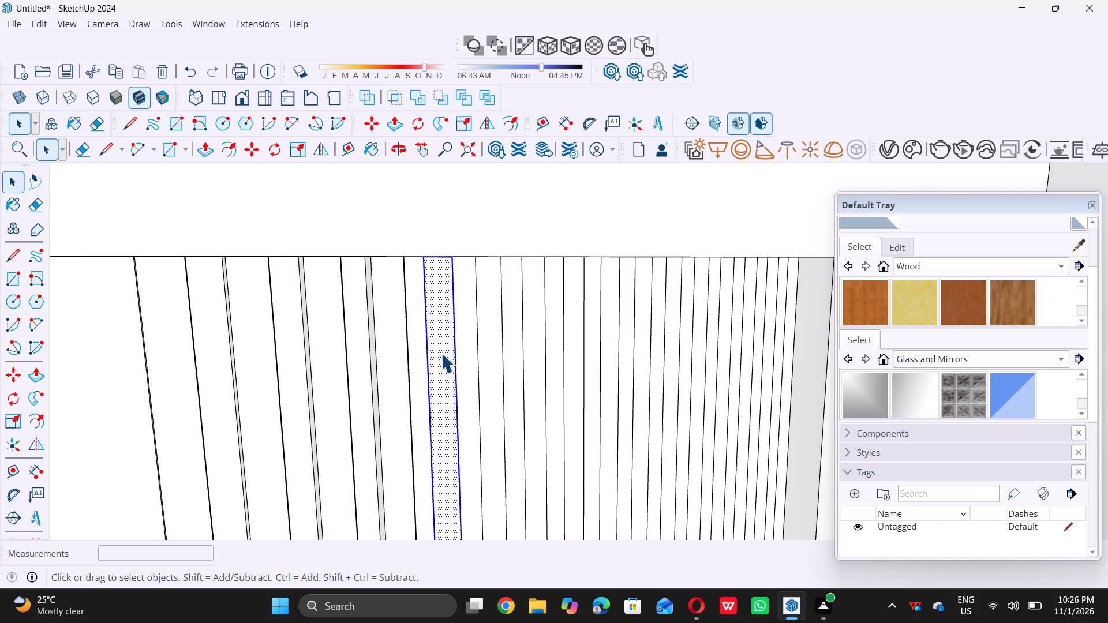
key(p)
double_click(441, 353)
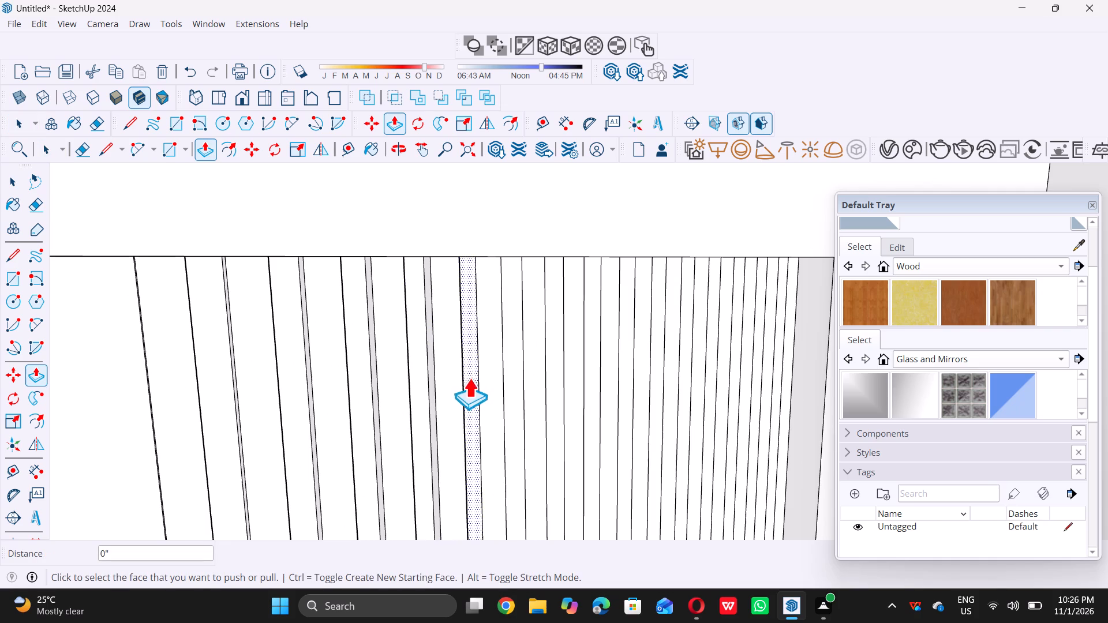
click(488, 378)
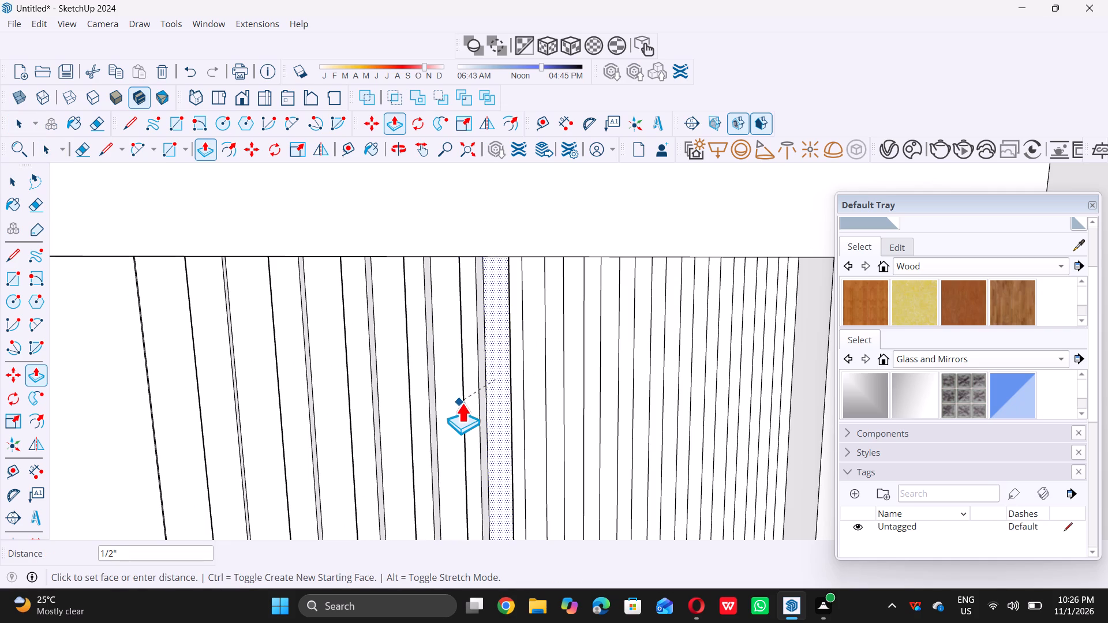
click(462, 403)
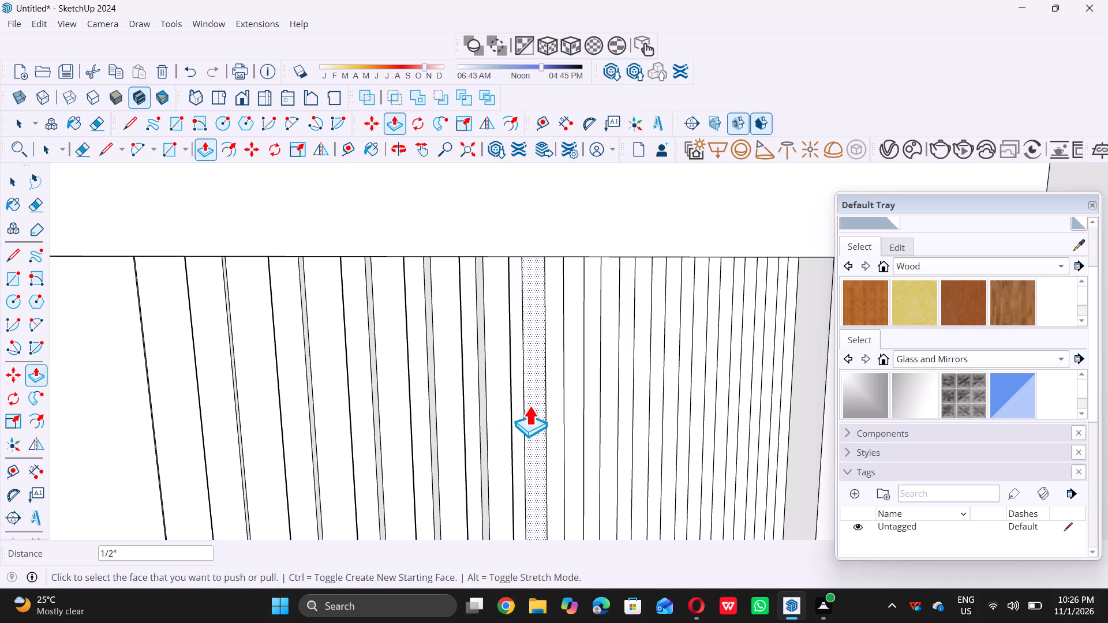
Push/Pull the 13th, 15th and 17th vertical strips from the plain area outward by 1/2", continuing the alternate slats.
click(529, 406)
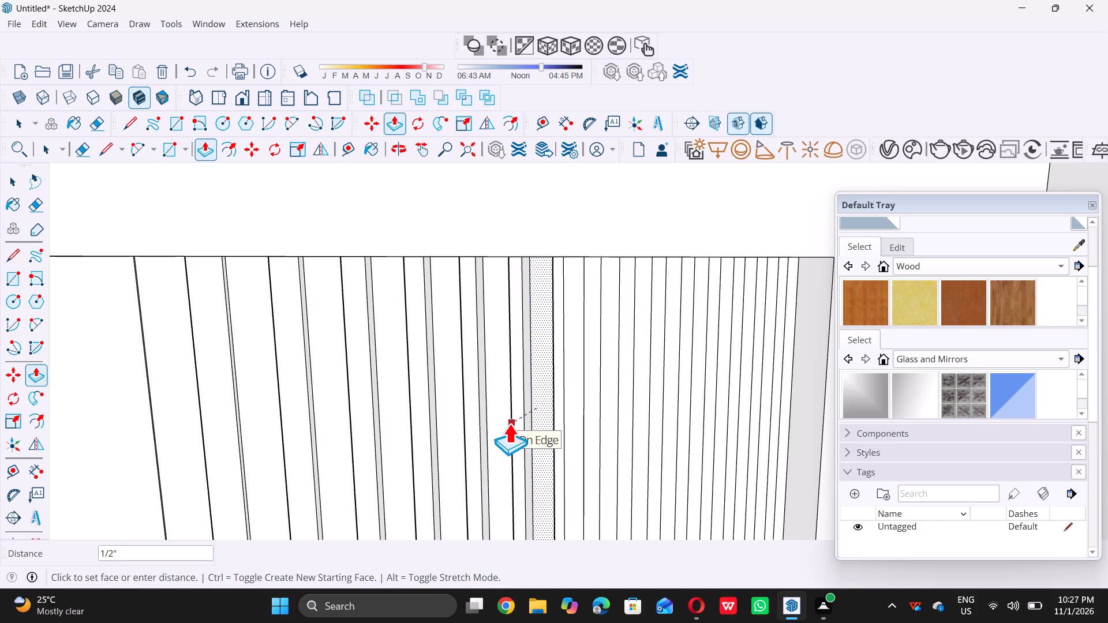
double_click(509, 423)
click(568, 422)
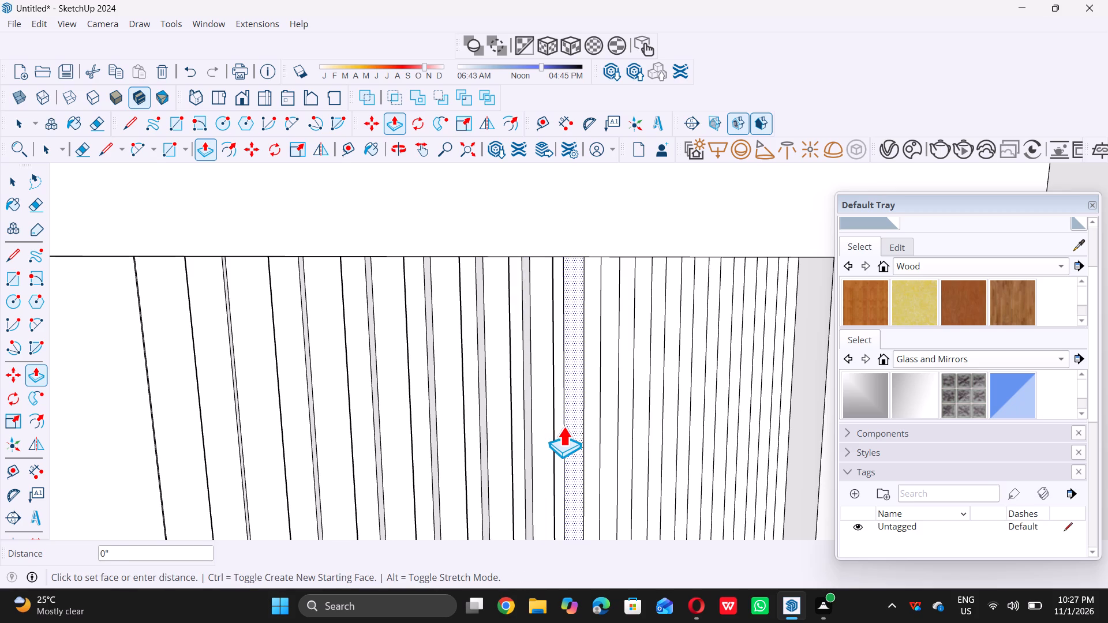
click(552, 433)
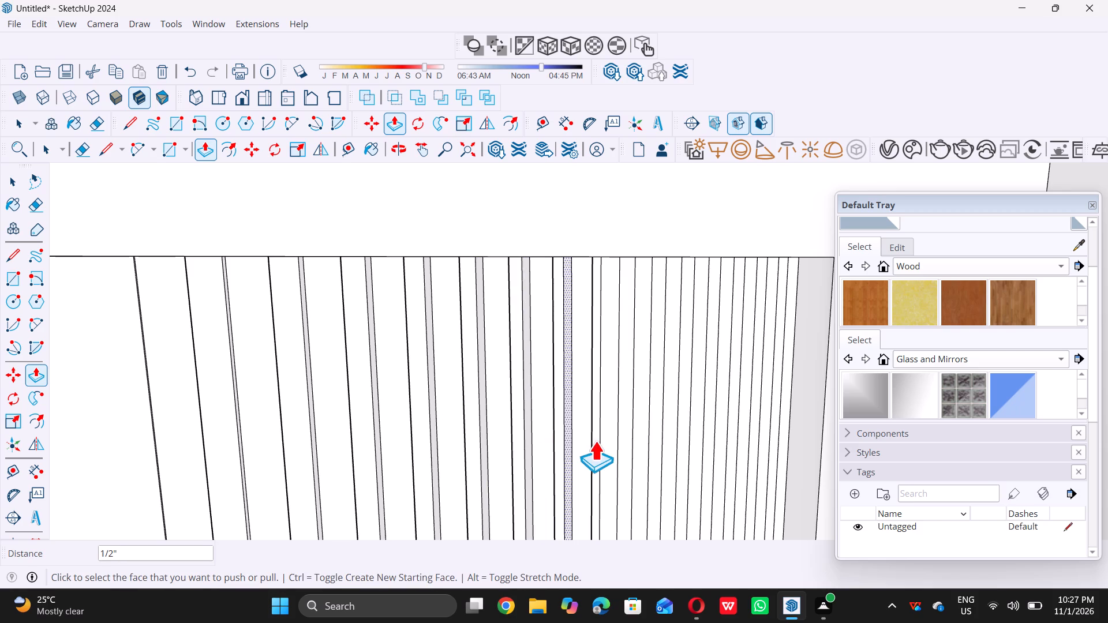
triple_click(608, 438)
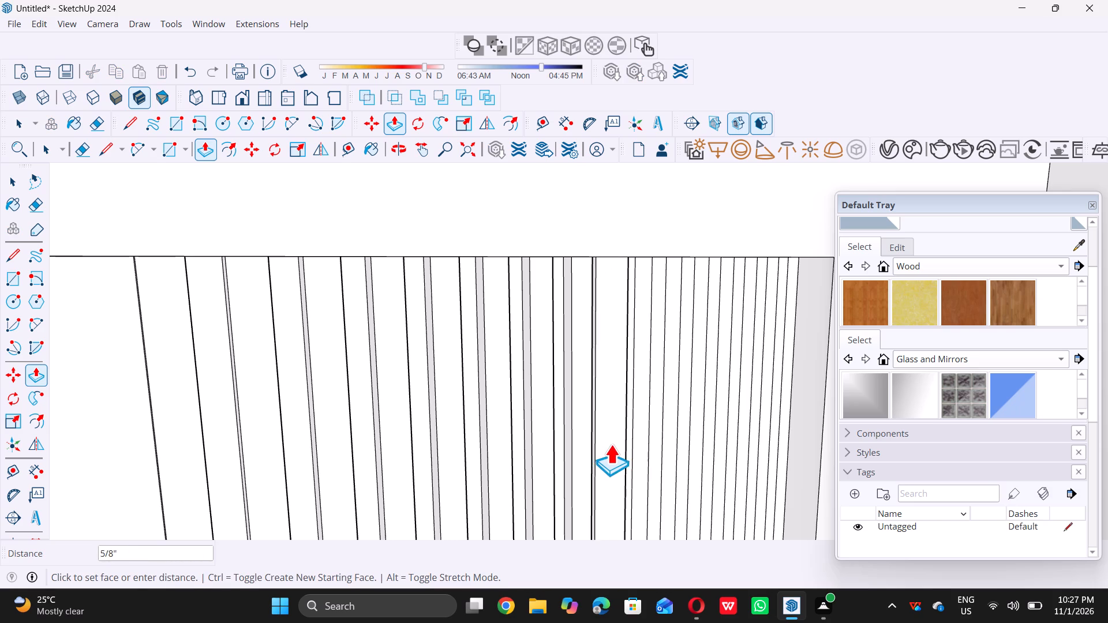
key(space)
Push/Pull the 19th vertical strip from the plain area outward by 1/2", level with the other raised slats.
scroll(596, 404, down, 5)
middle_drag(606, 403, 529, 416)
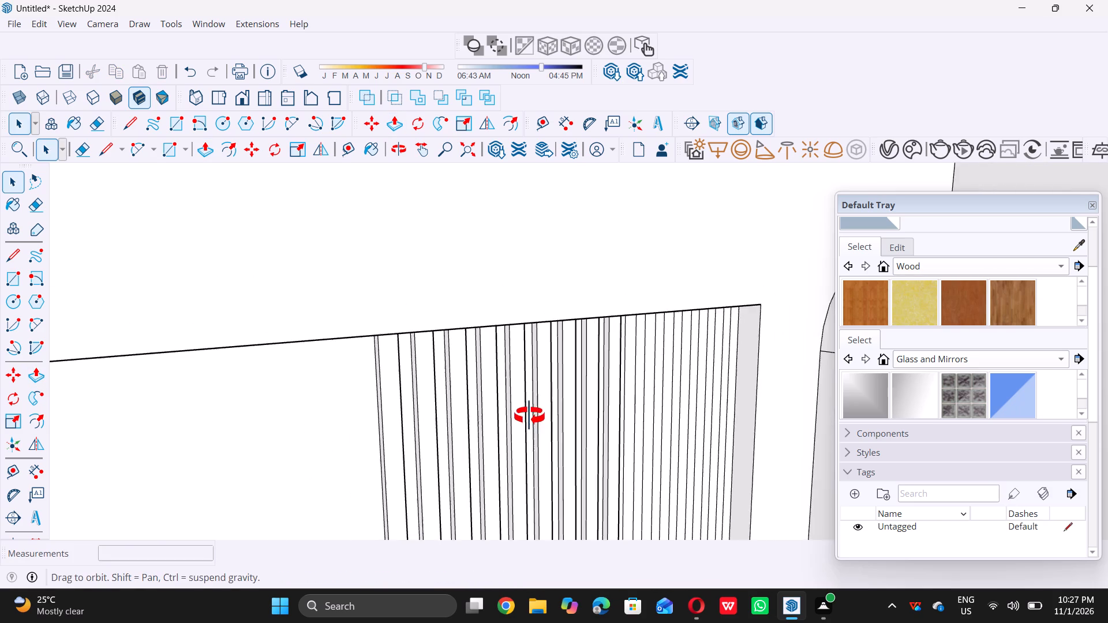
middle_drag(529, 416, 529, 417)
scroll(602, 329, down, 5)
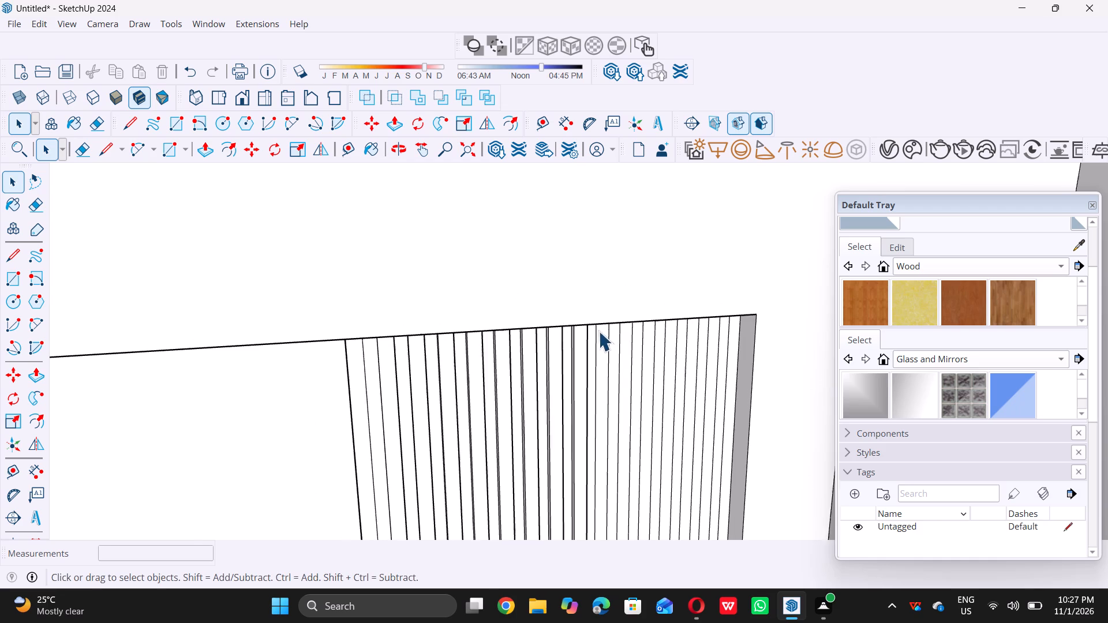
scroll(598, 331, down, 5)
middle_drag(557, 376, 632, 418)
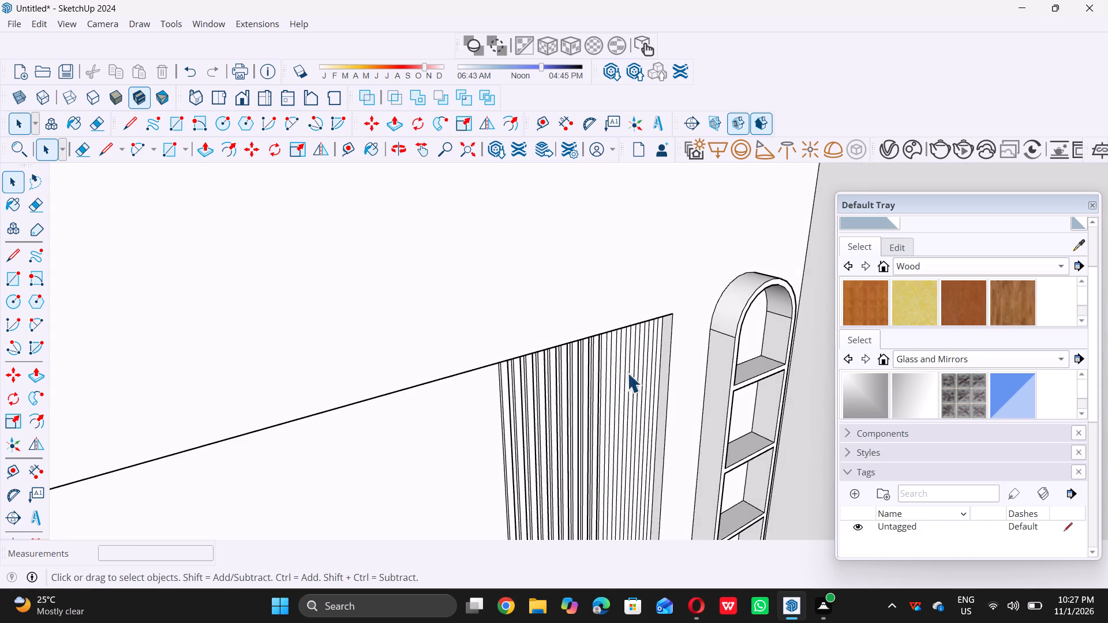
scroll(626, 361, up, 12)
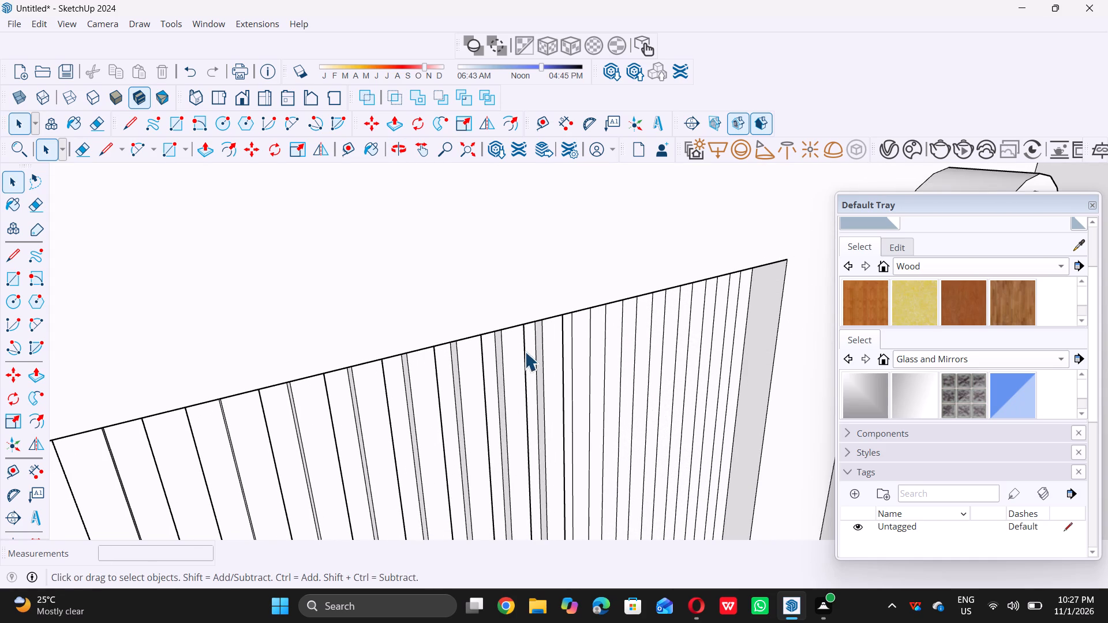
middle_drag(496, 363, 515, 375)
scroll(589, 359, up, 6)
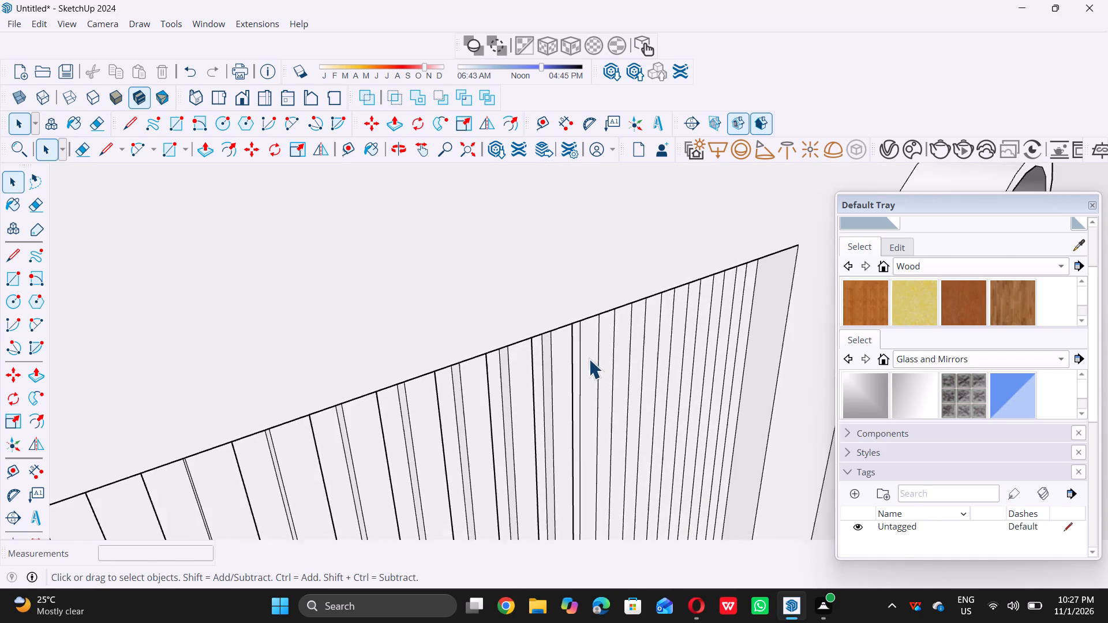
scroll(500, 373, down, 16)
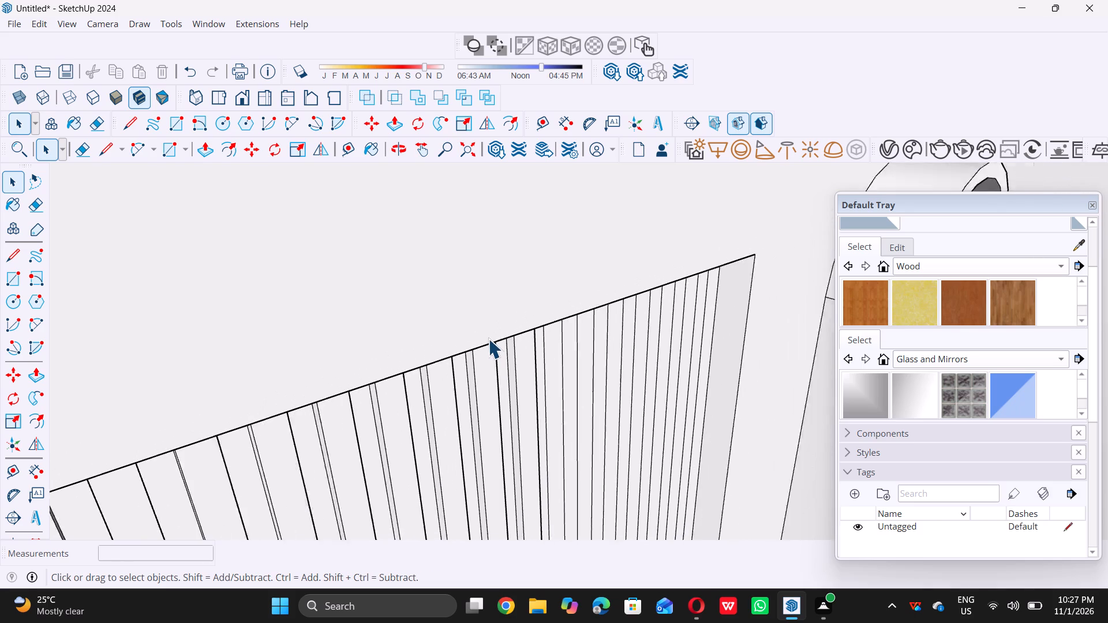
scroll(488, 339, down, 4)
middle_drag(510, 389, 327, 373)
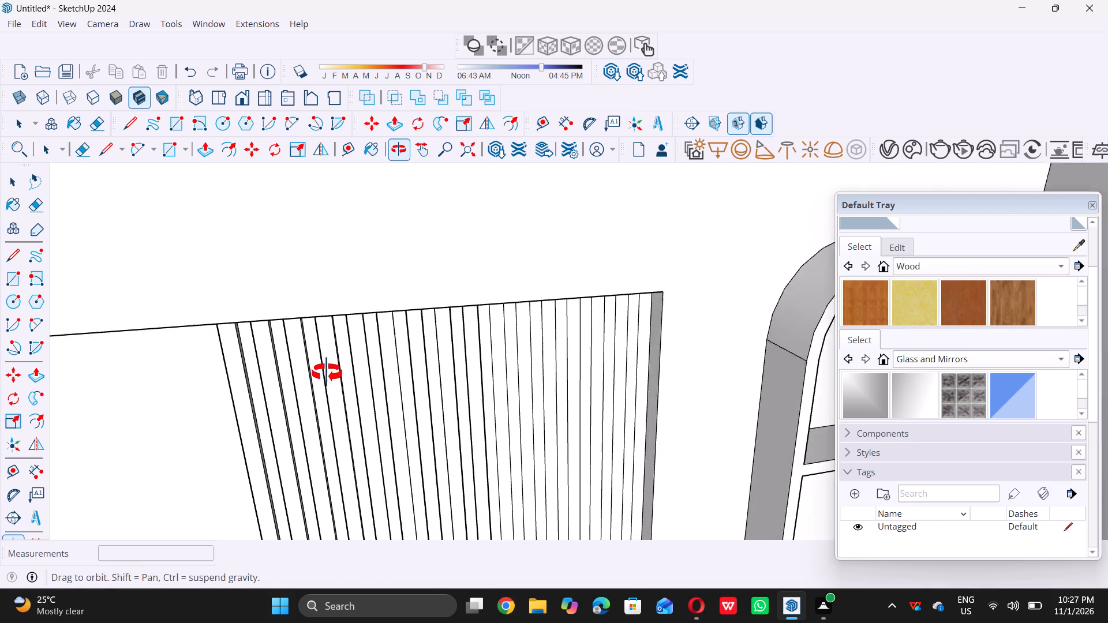
middle_drag(327, 373, 267, 385)
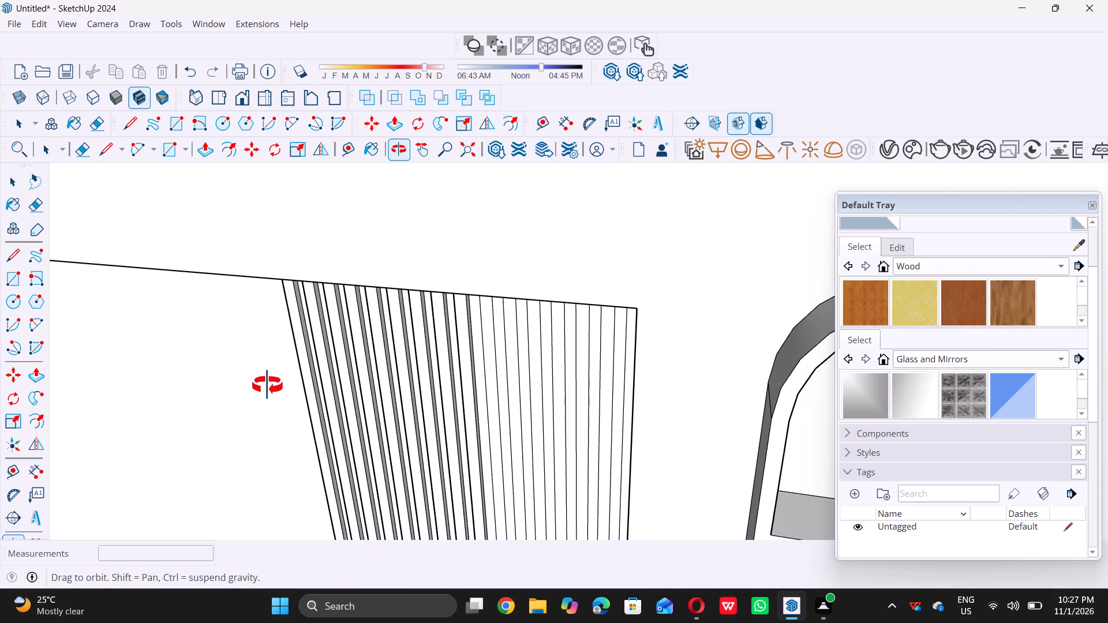
middle_drag(267, 385, 240, 377)
scroll(479, 318, up, 4)
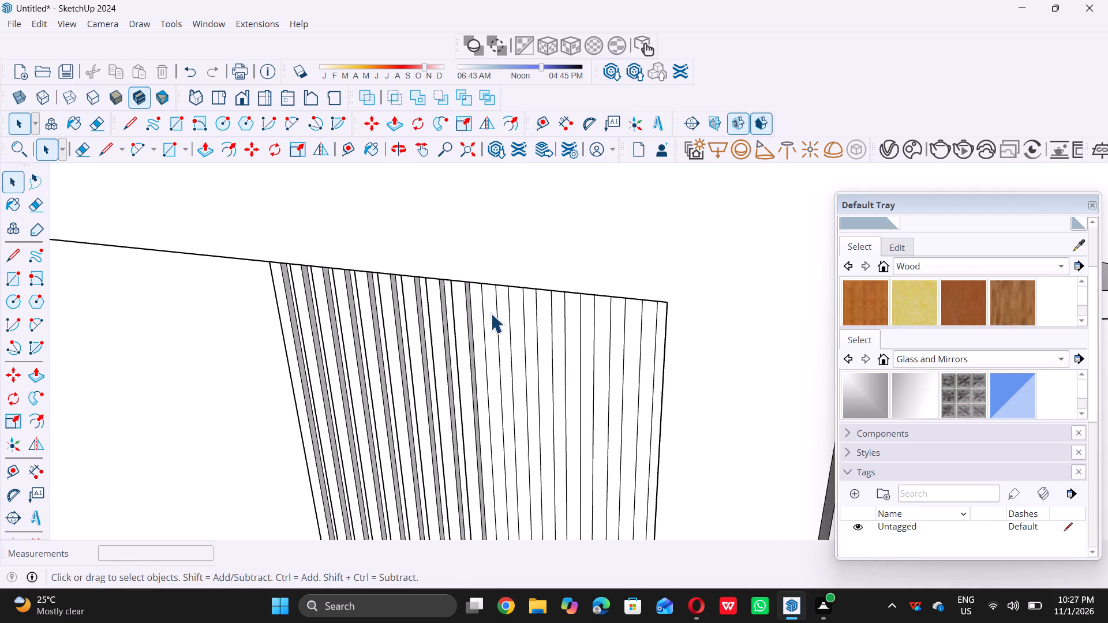
scroll(491, 313, up, 5)
double_click(491, 313)
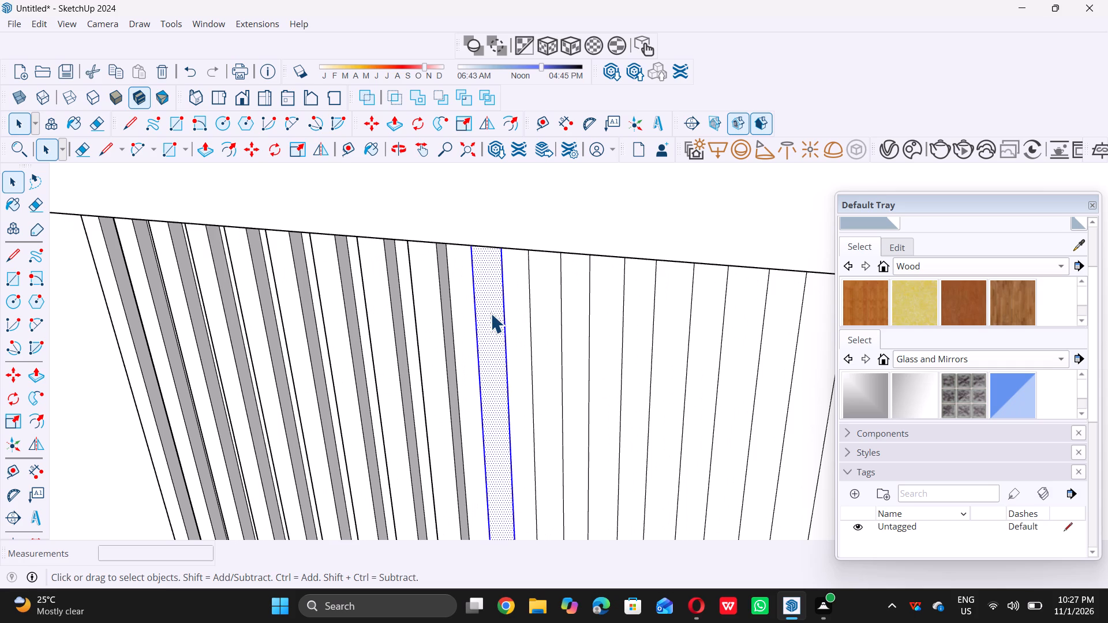
key(p)
click(491, 313)
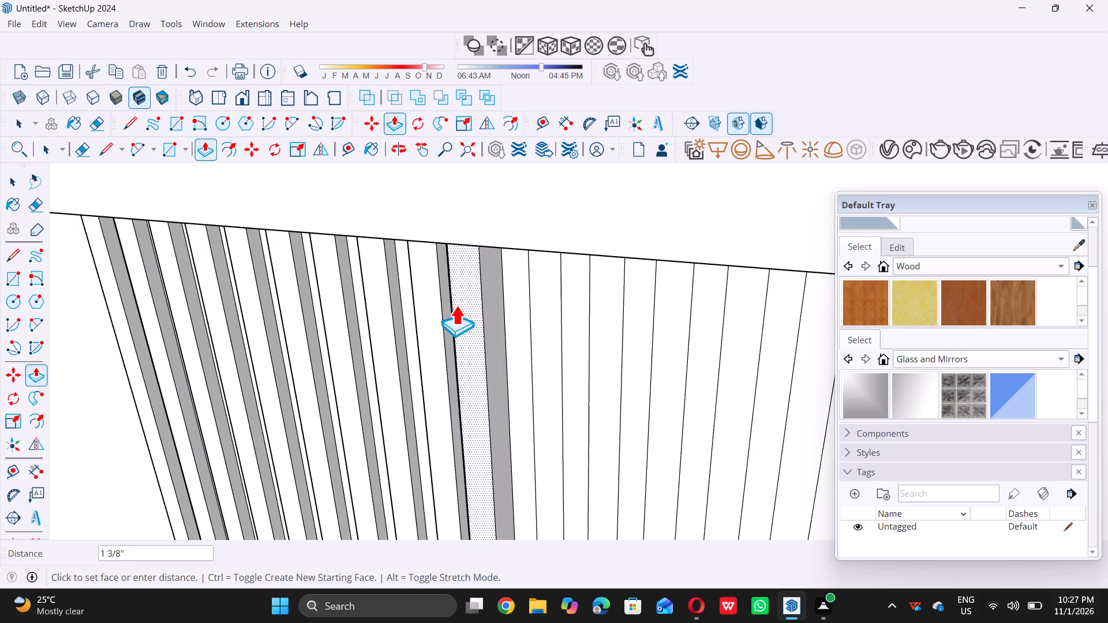
scroll(455, 312, down, 6)
middle_drag(477, 346, 564, 350)
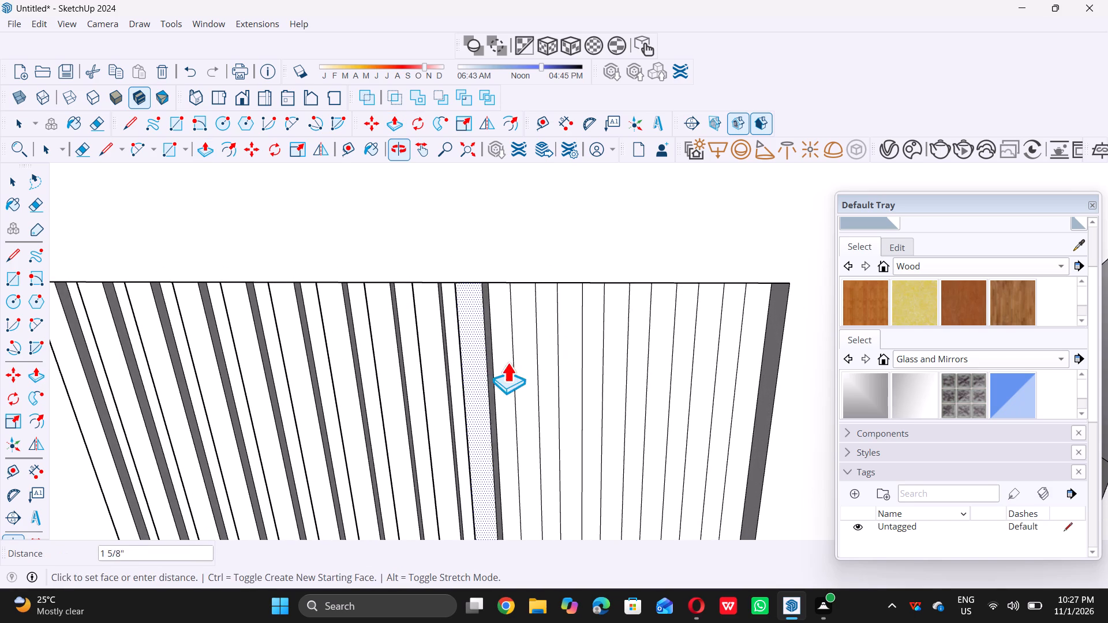
click(443, 351)
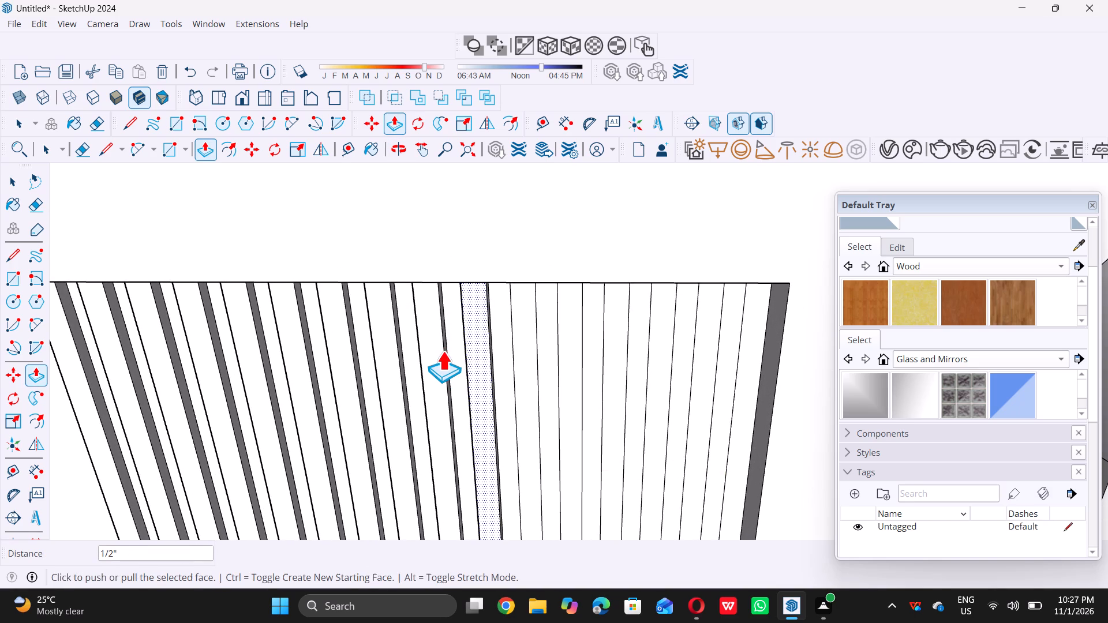
key(space)
Push/Pull the 21st vertical strip from the plain area outward by 1/2" to match the raised slats.
click(528, 365)
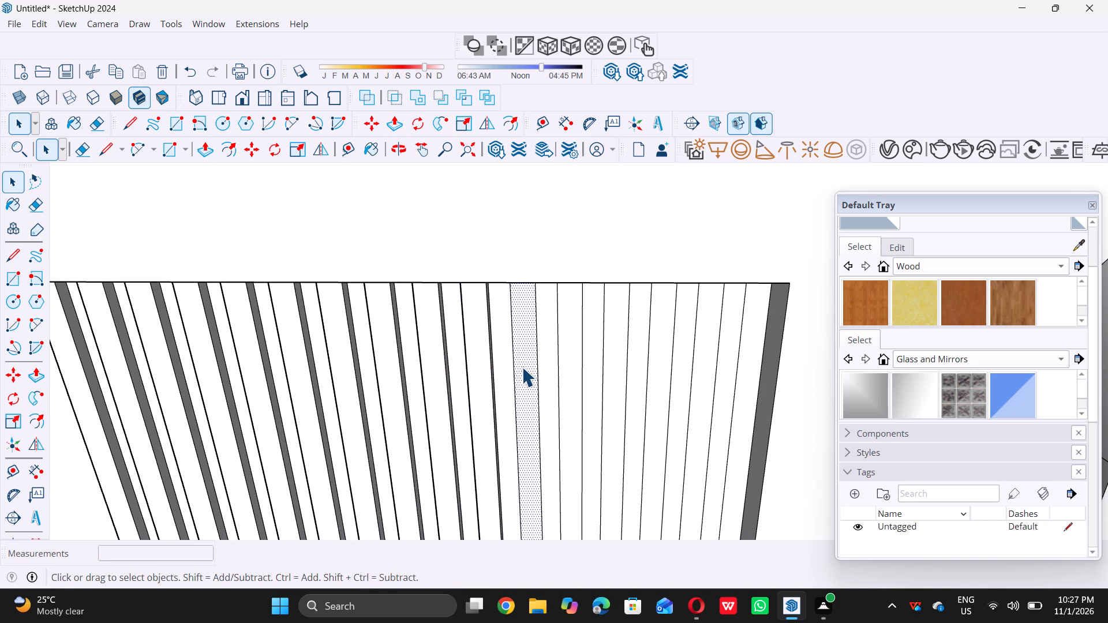
key(p)
click(522, 367)
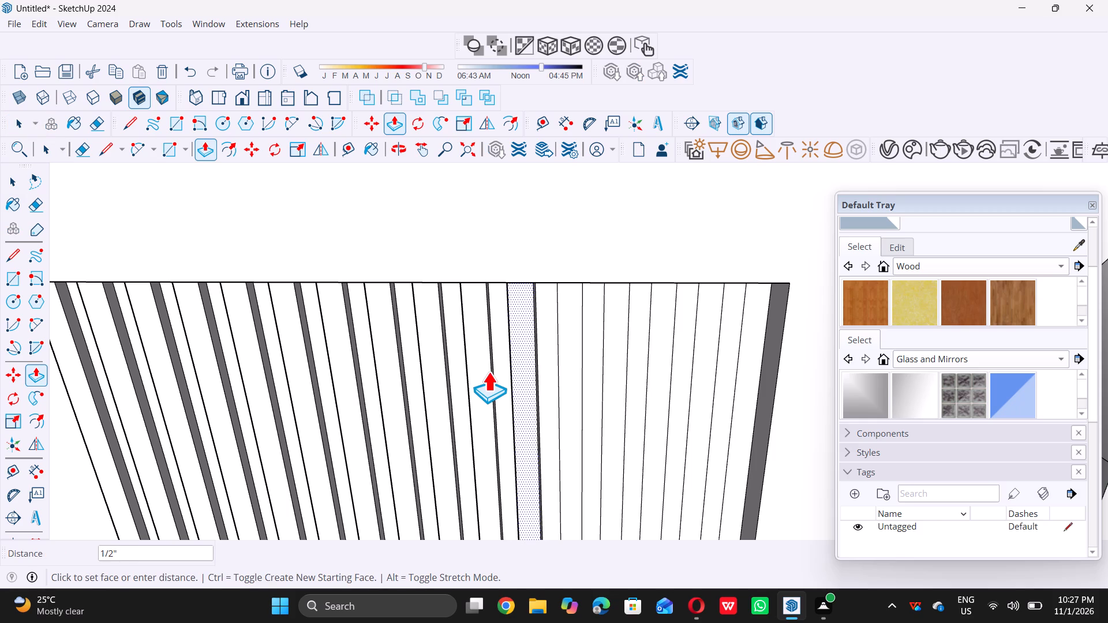
double_click(488, 371)
key(space)
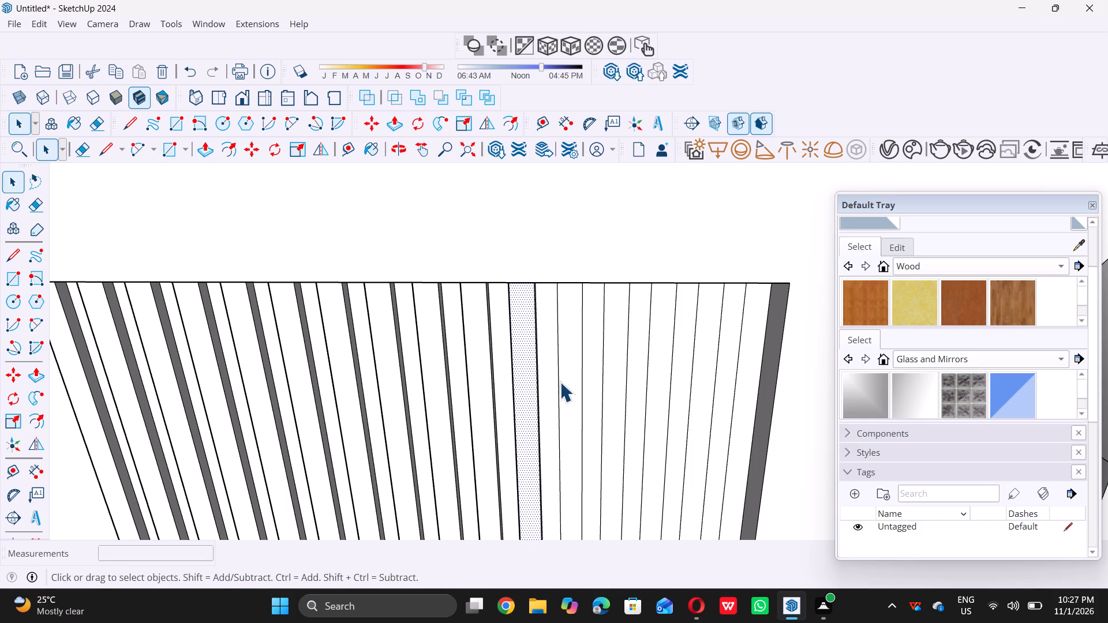
Push/Pull the 23rd and 25th vertical strips from the plain area outward by 1/2", level with the other raised slats.
click(566, 382)
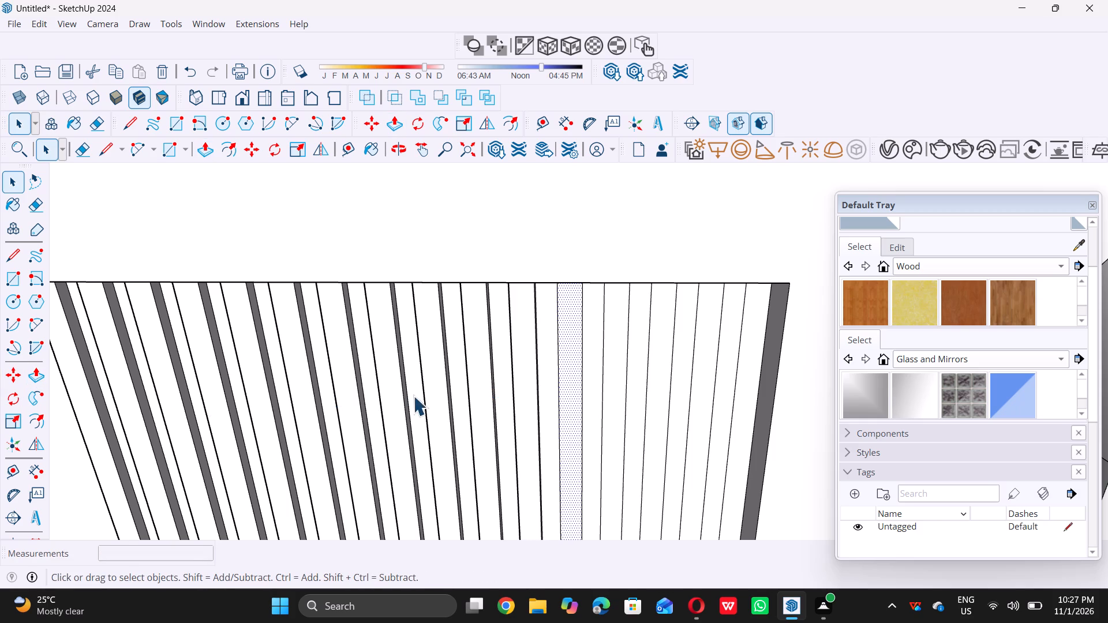
ctrl+click(615, 391)
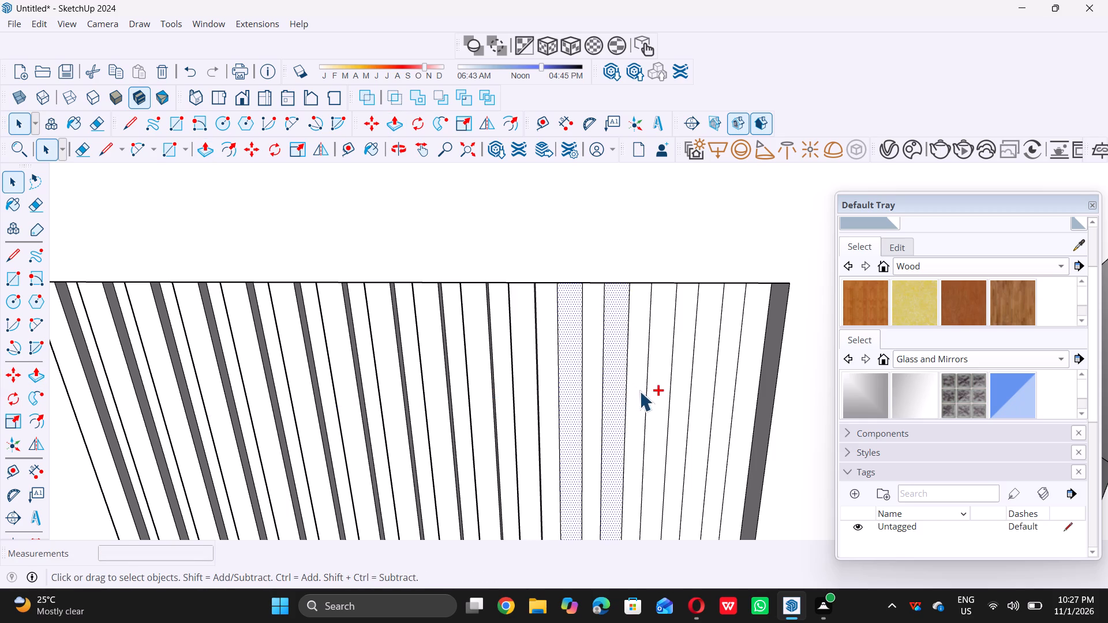
ctrl+click(653, 391)
ctrl+double_click(695, 390)
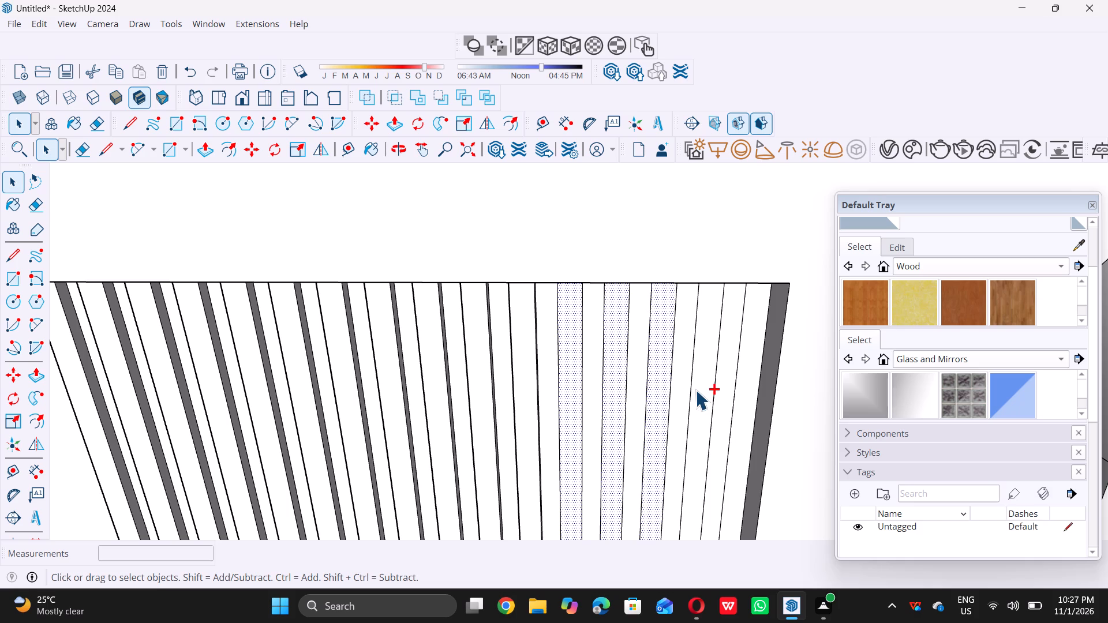
ctrl+click(743, 393)
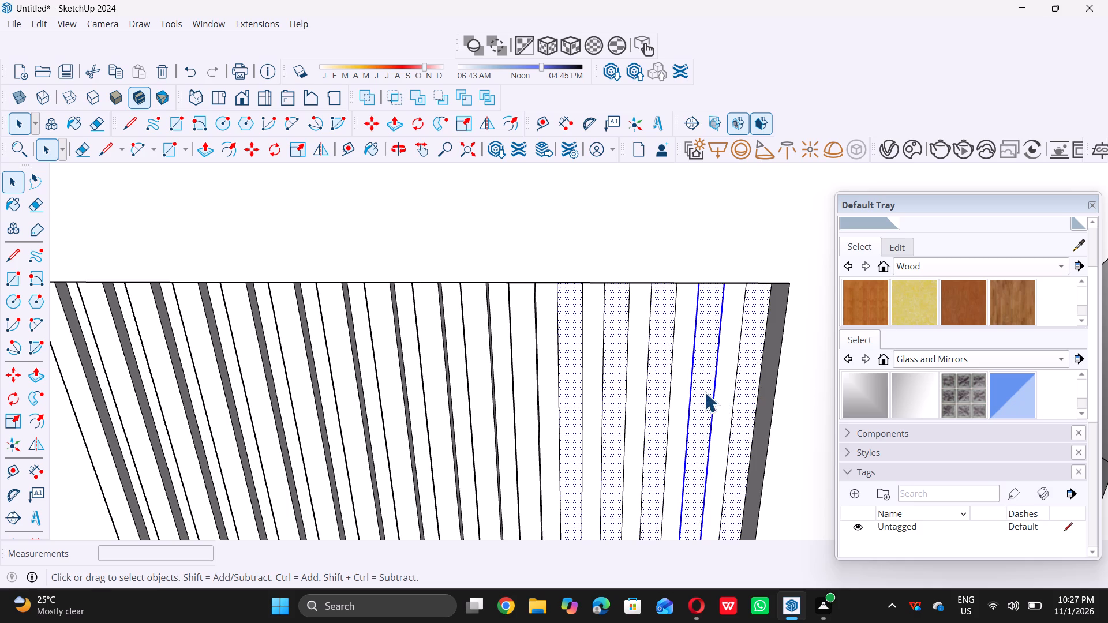
key(p)
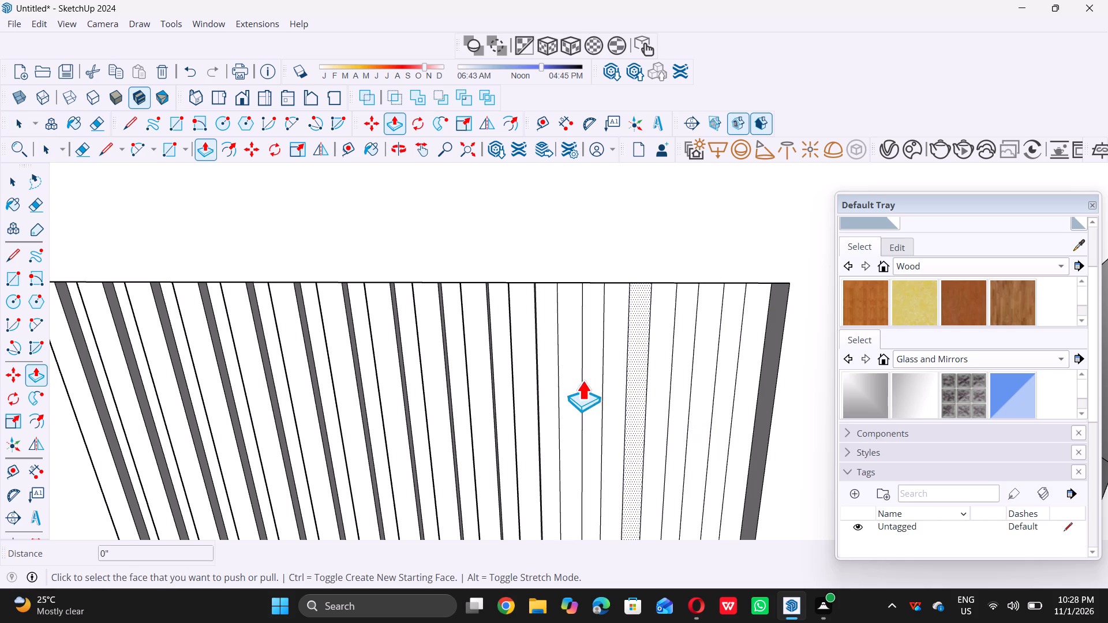
click(579, 379)
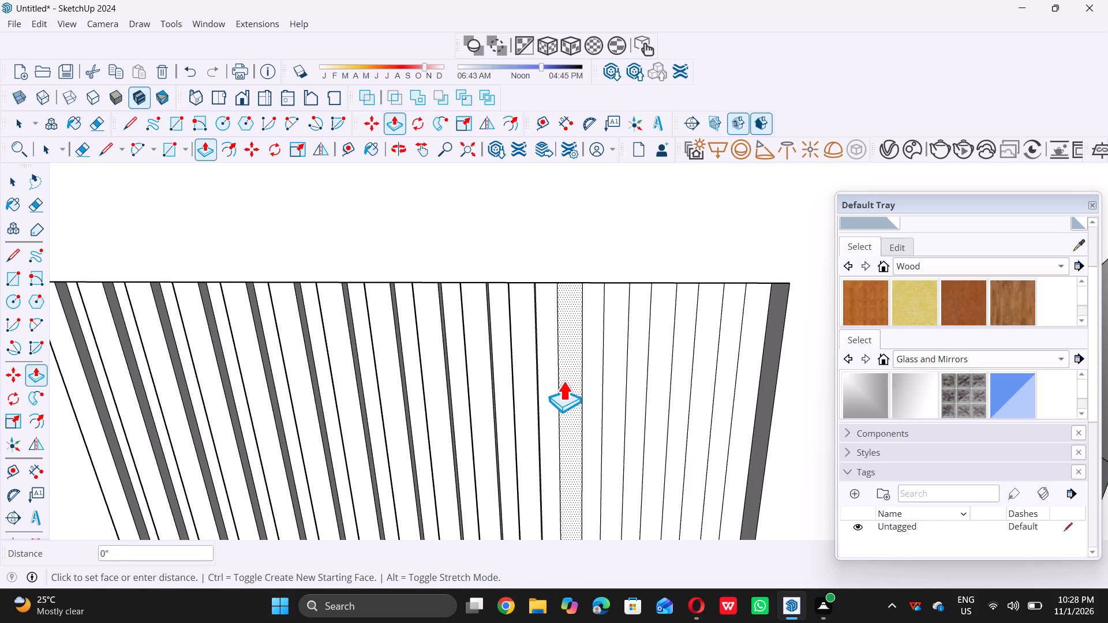
click(533, 387)
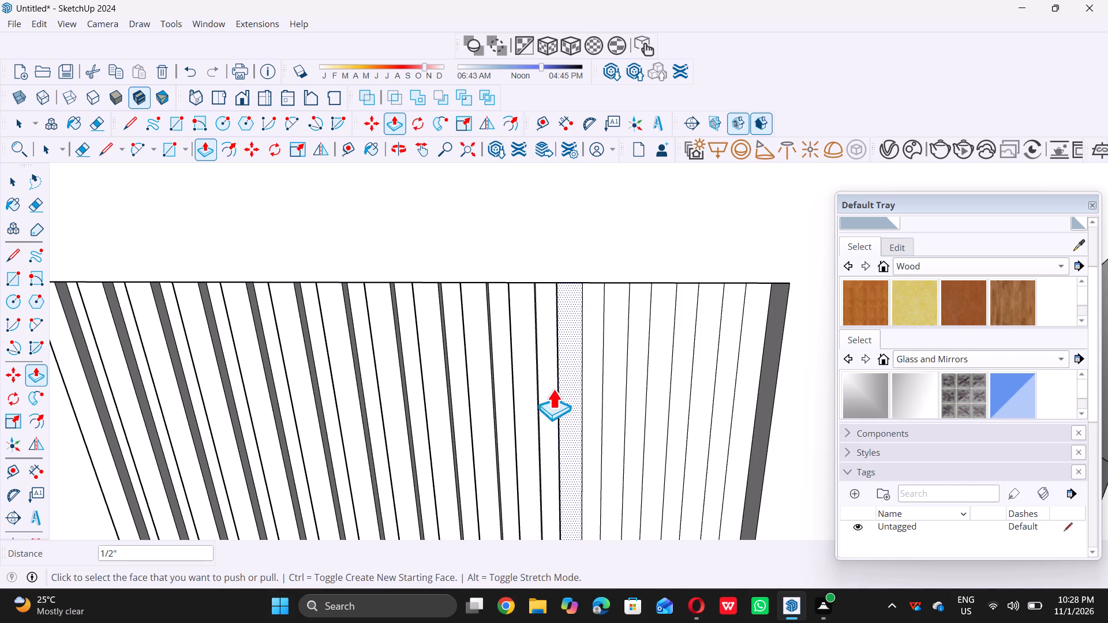
click(610, 392)
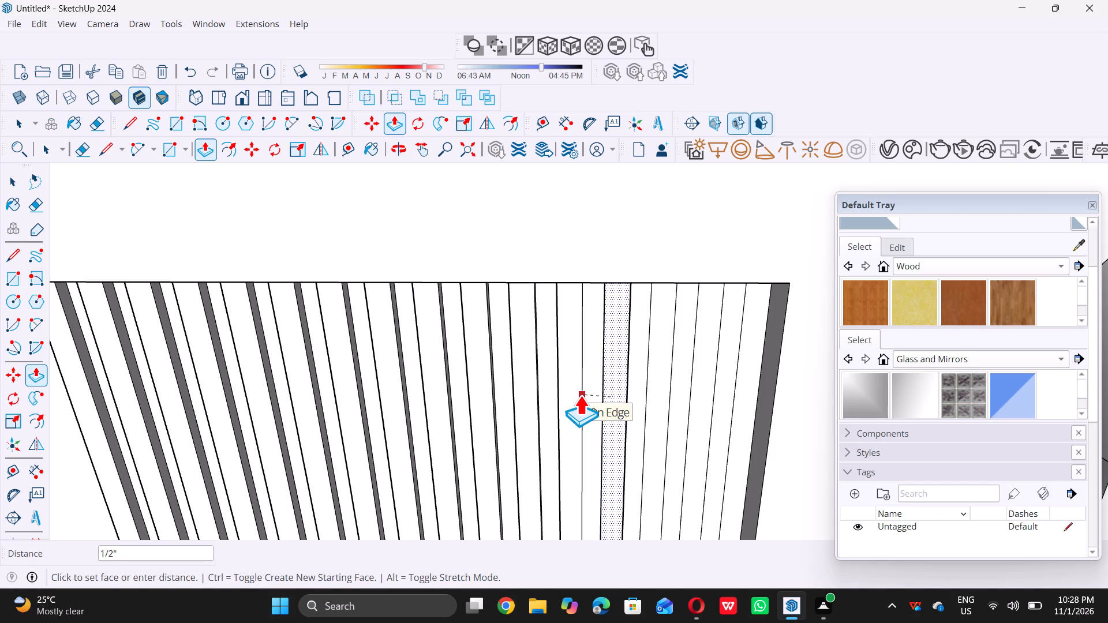
click(581, 395)
Push/Pull the 27th, 29th and 31st vertical strips from the plain area outward by 1/2" to complete the alternate slats.
click(652, 397)
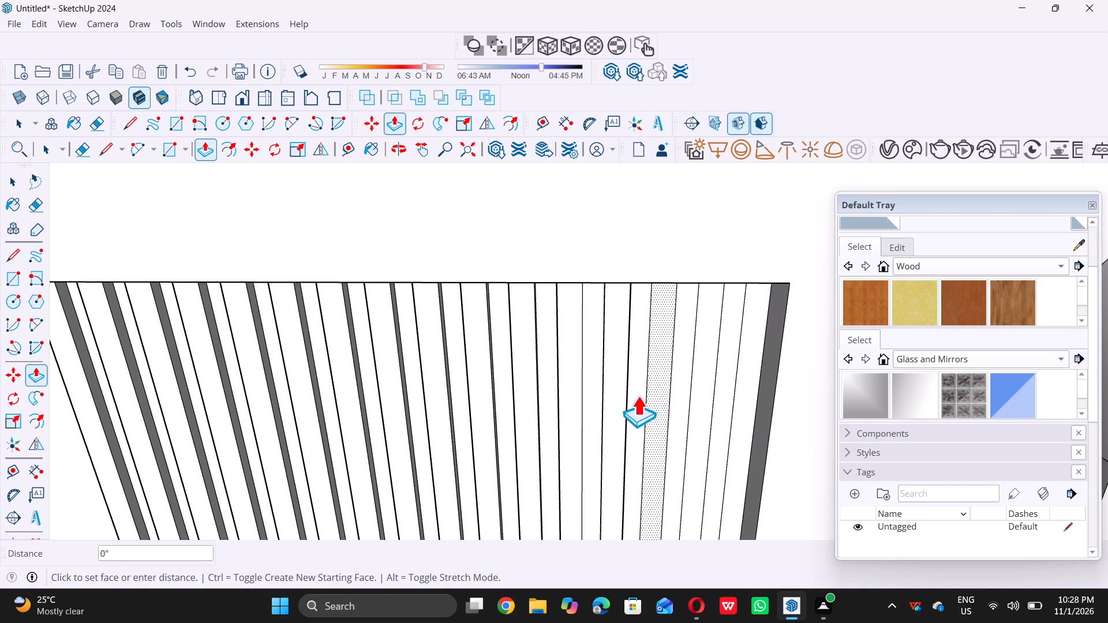
click(624, 401)
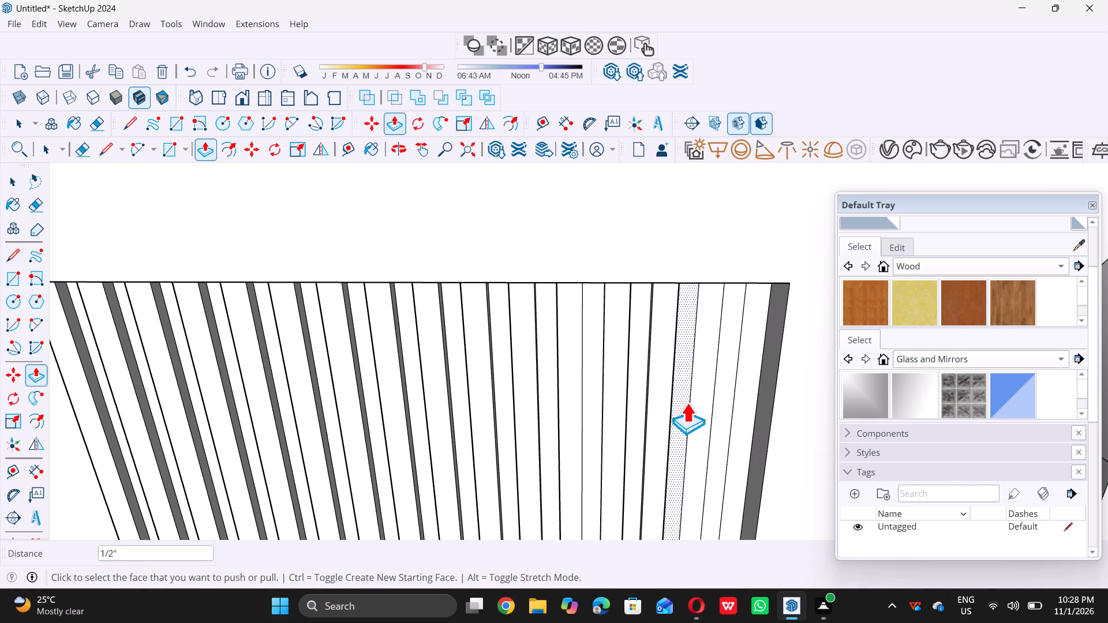
click(697, 403)
click(668, 411)
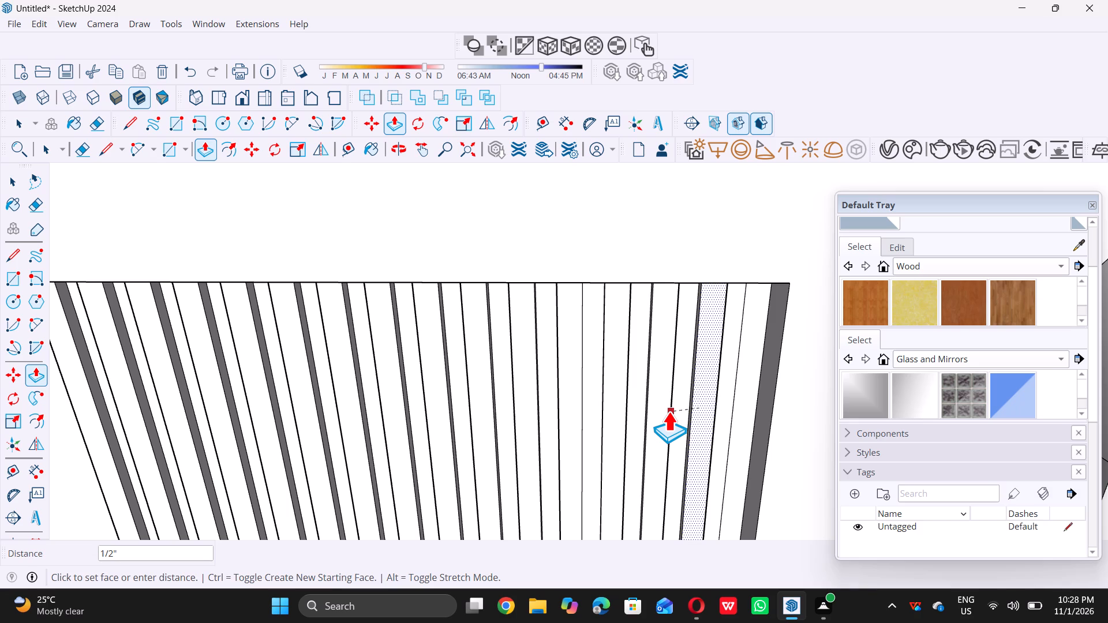
click(738, 407)
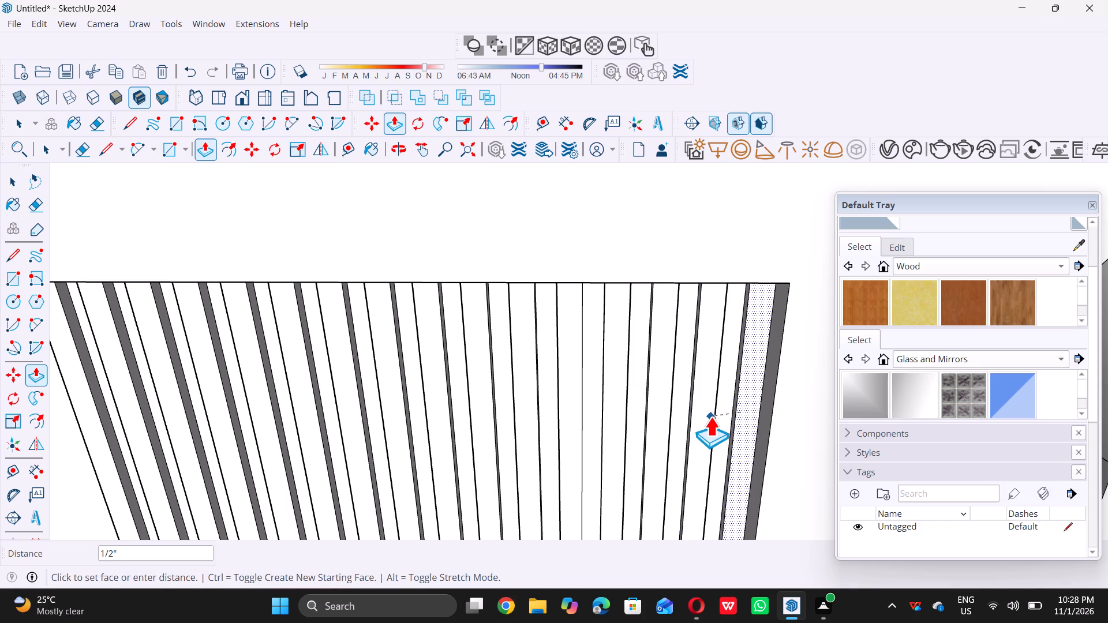
click(711, 416)
key(space)
Examine the slatted section of the back wall together with the panel, ledge and shelf unit.
scroll(711, 416, down, 3)
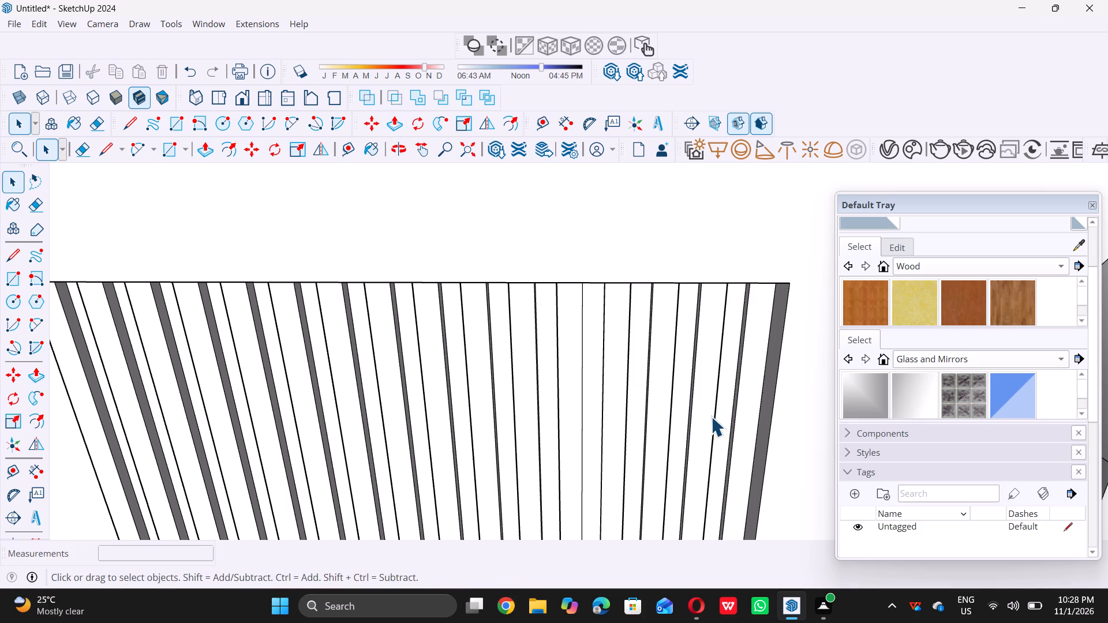
scroll(711, 416, down, 20)
scroll(711, 416, down, 17)
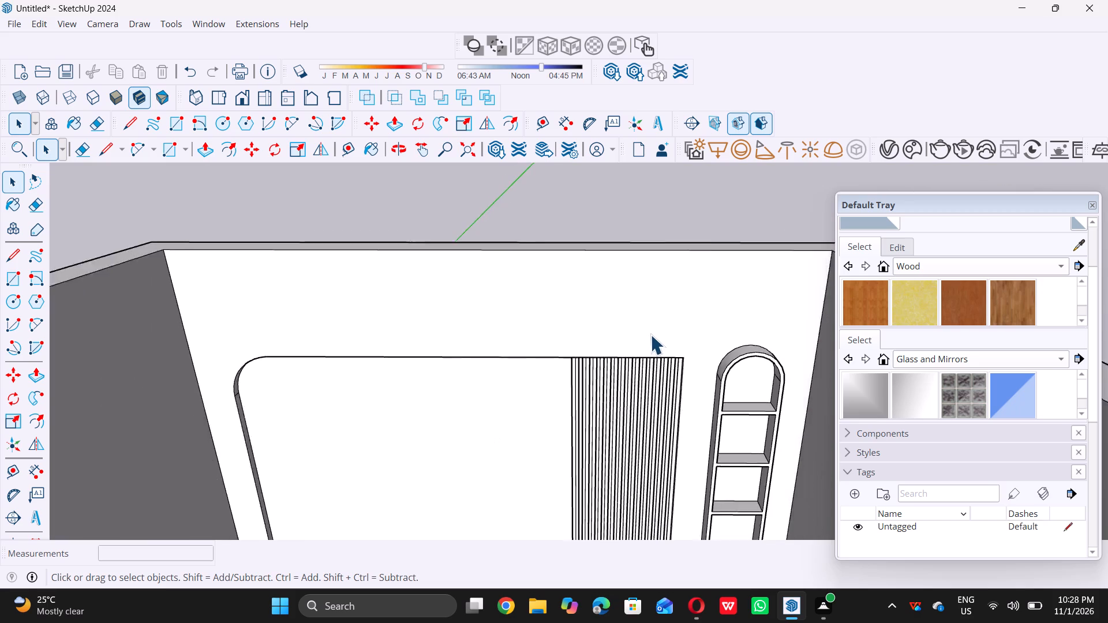
scroll(650, 335, down, 17)
middle_drag(637, 369, 635, 331)
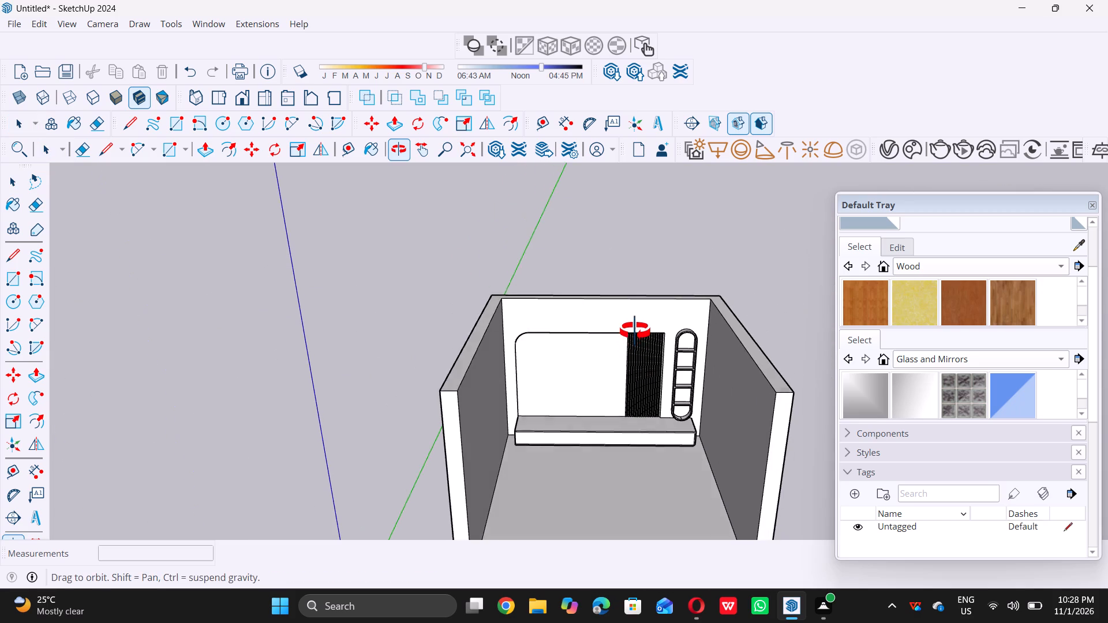
middle_drag(635, 331, 635, 320)
scroll(665, 373, up, 10)
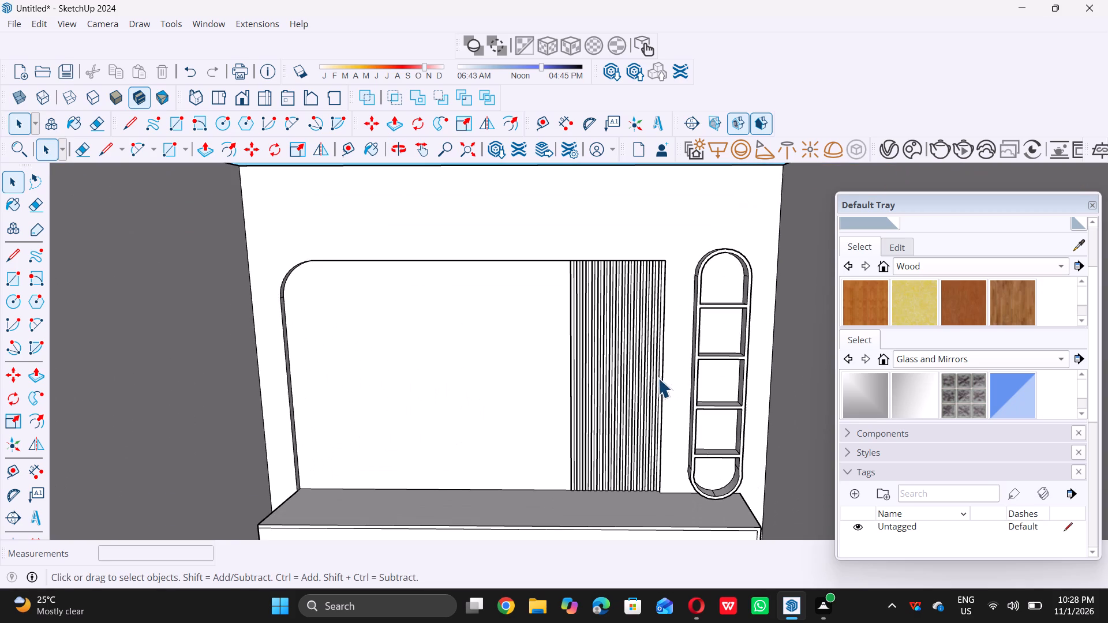
scroll(616, 348, down, 11)
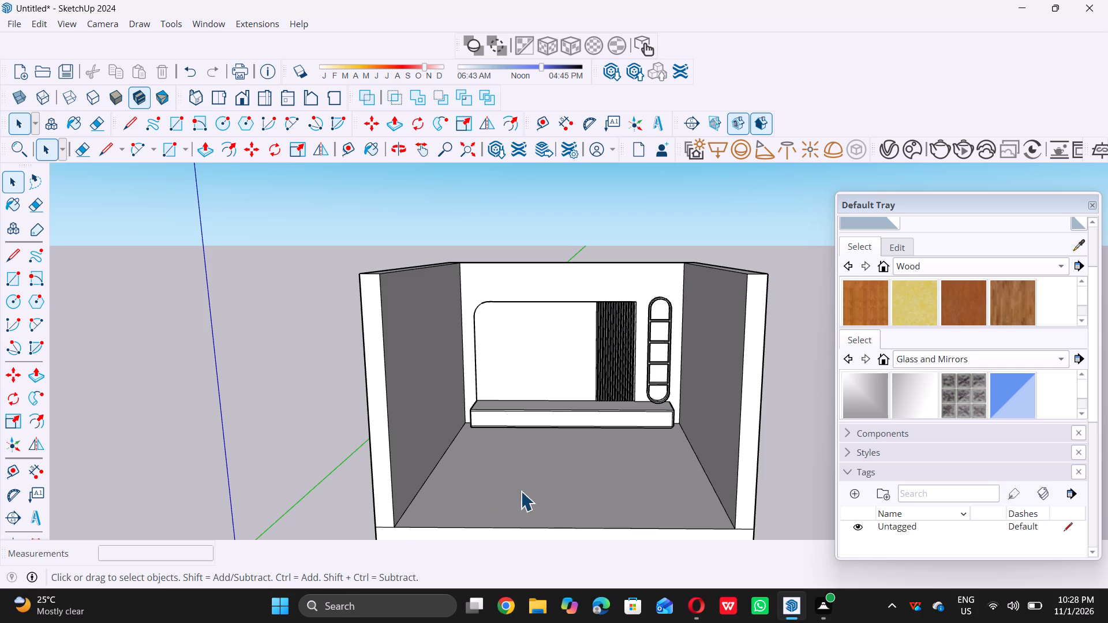
Place a vertical guide on the low ledge's front face, 1" inward from its end edge farthest from the shelf unit.
middle_drag(519, 453, 531, 414)
middle_click(531, 414)
scroll(513, 422, up, 7)
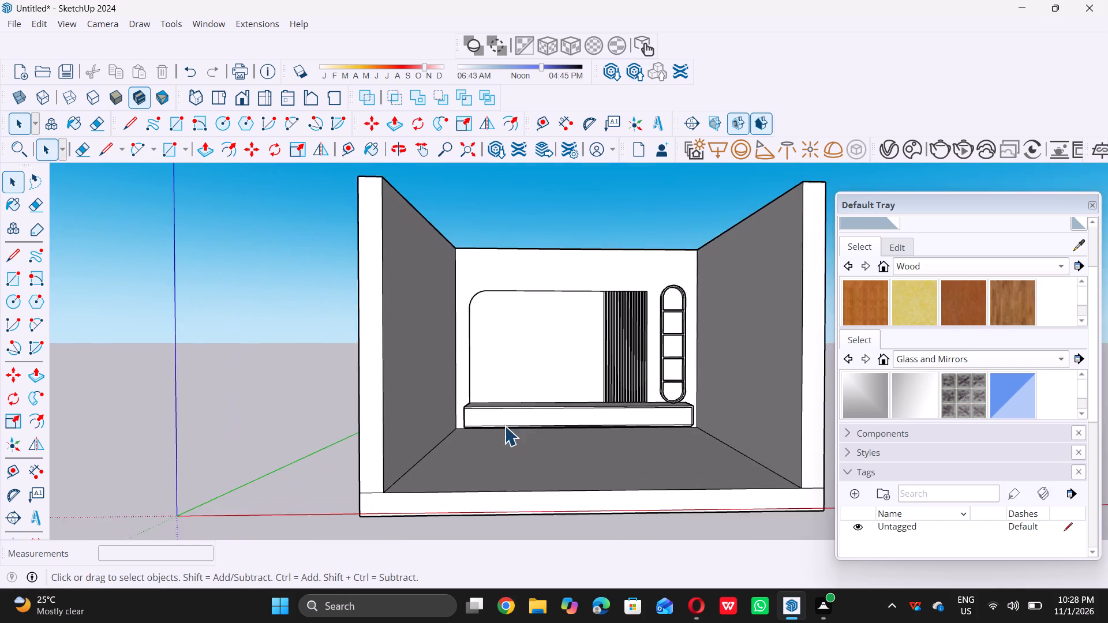
scroll(480, 421, up, 14)
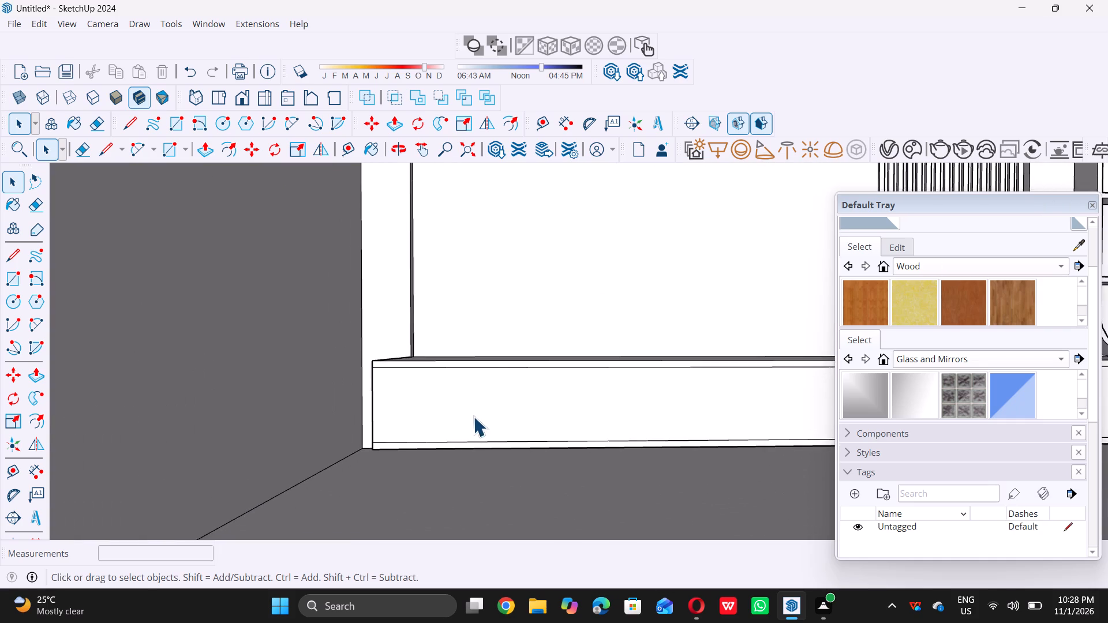
scroll(473, 416, up, 2)
key(t)
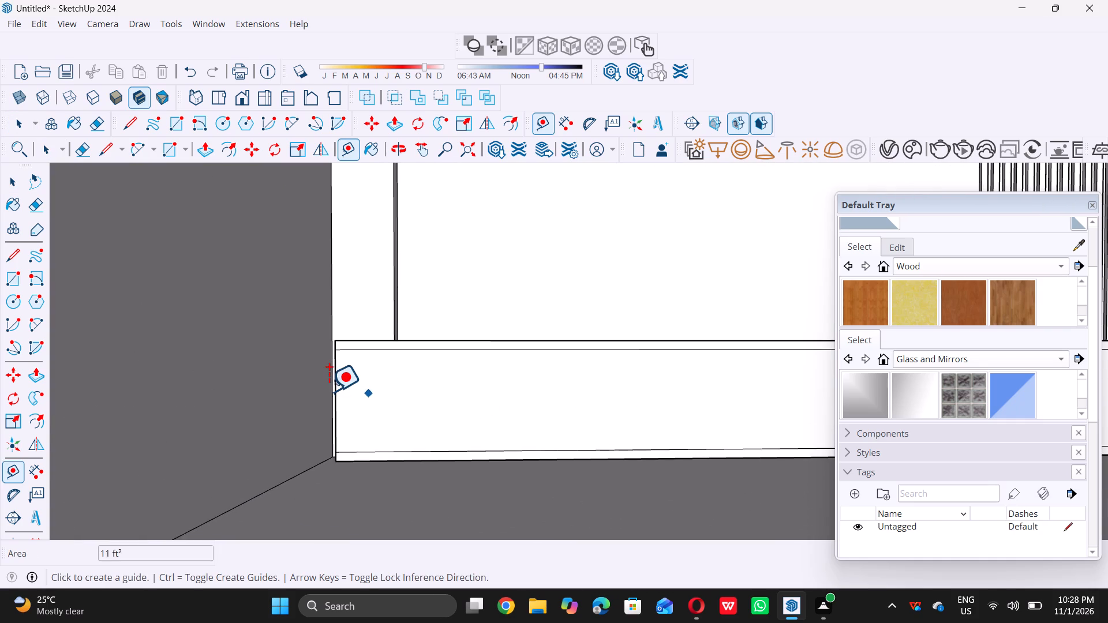
click(332, 389)
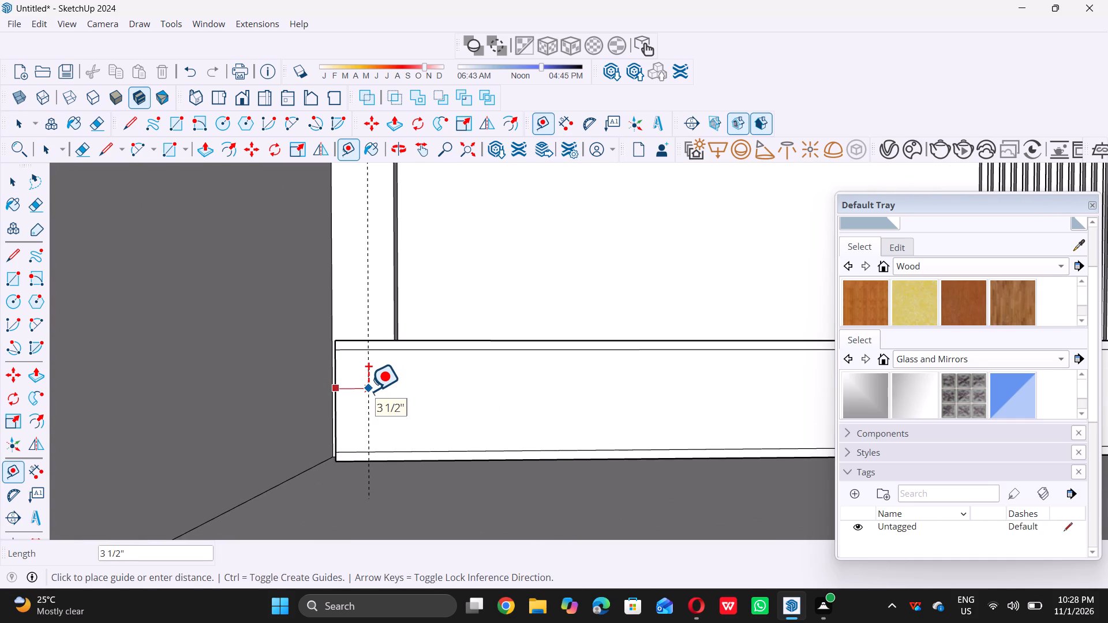
key(1)
key(shift+quotedbl)
key(Return)
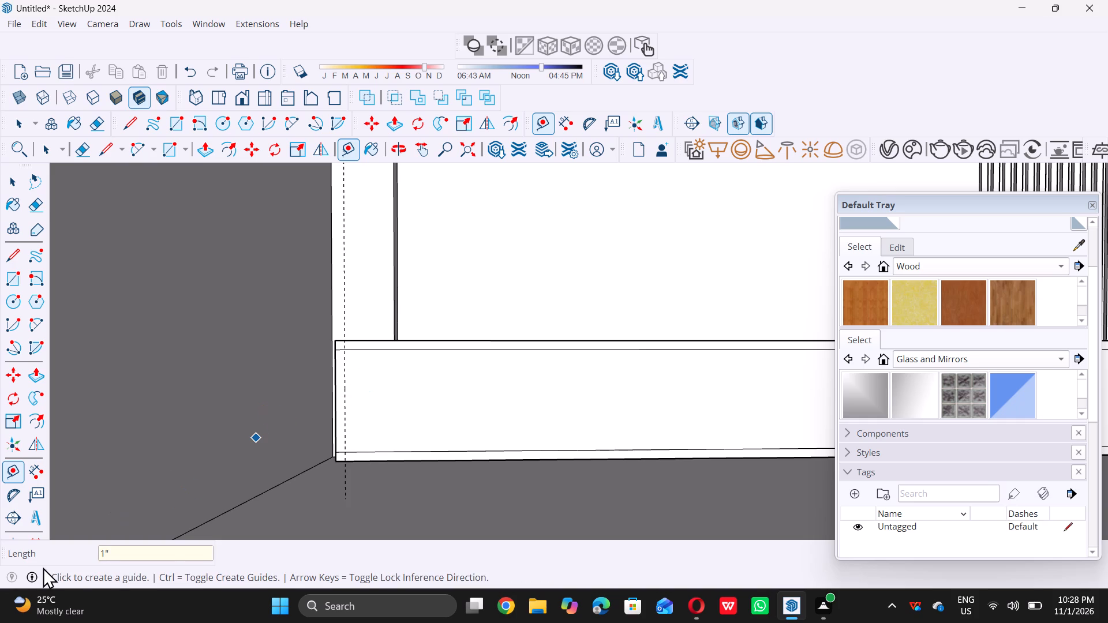
Examine the low ledge's front face and edges at the end beneath the tall rounded shelf unit.
scroll(39, 570, down, 9)
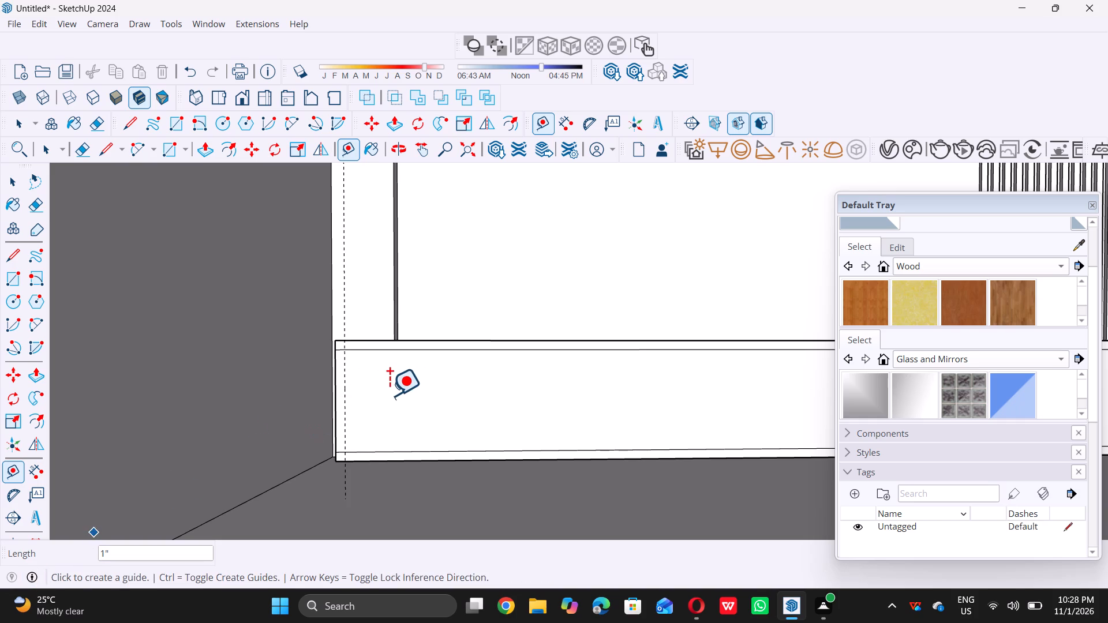
scroll(386, 396, down, 20)
scroll(386, 396, down, 10)
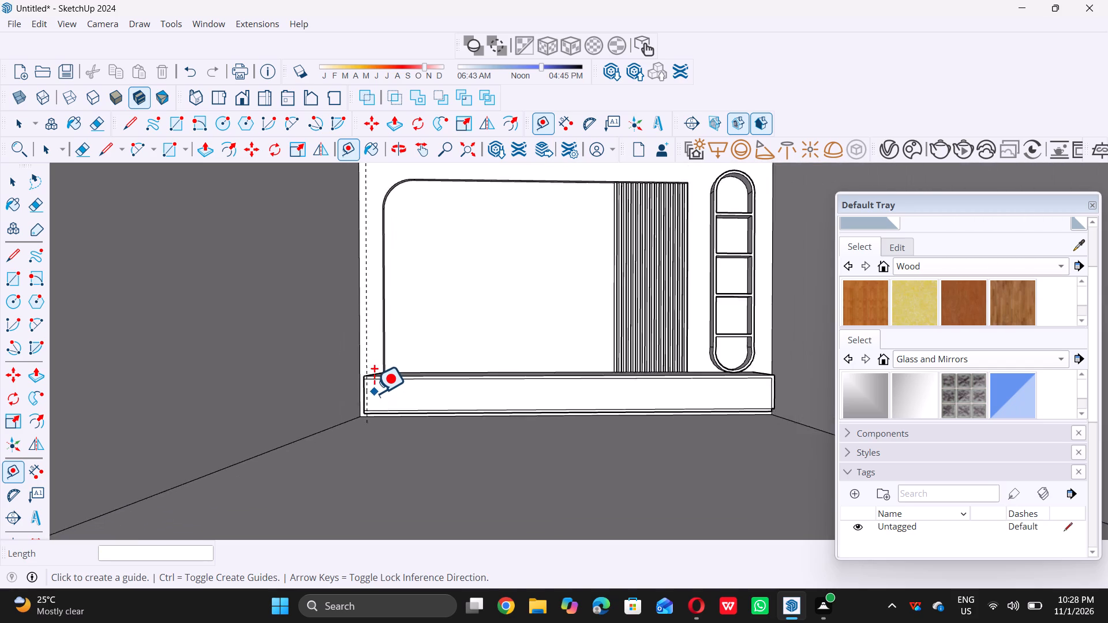
scroll(622, 396, up, 12)
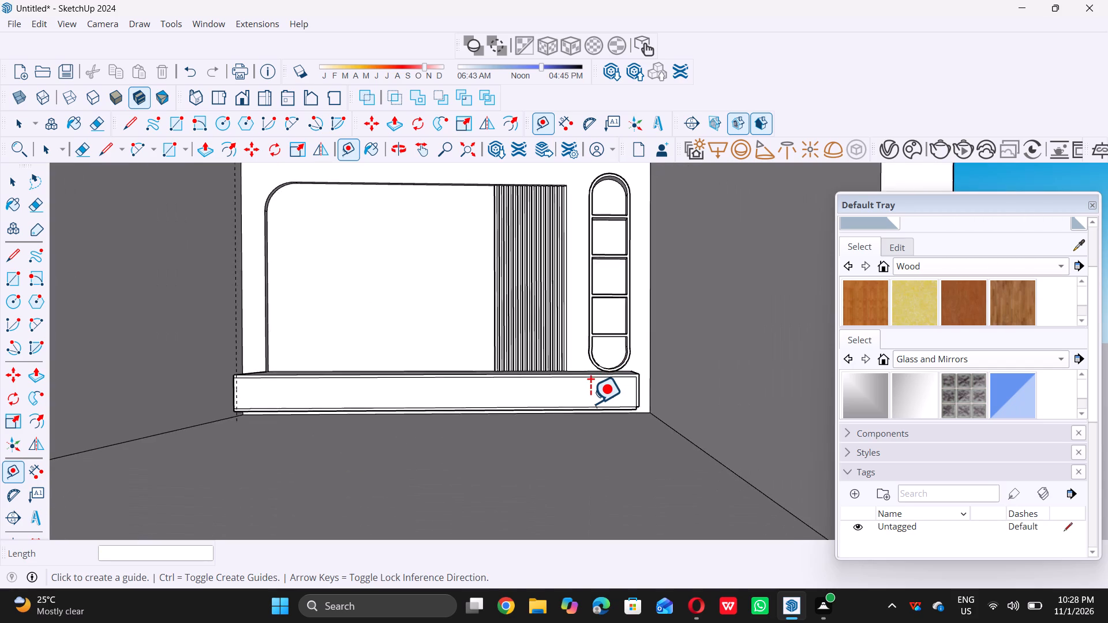
scroll(590, 403, up, 9)
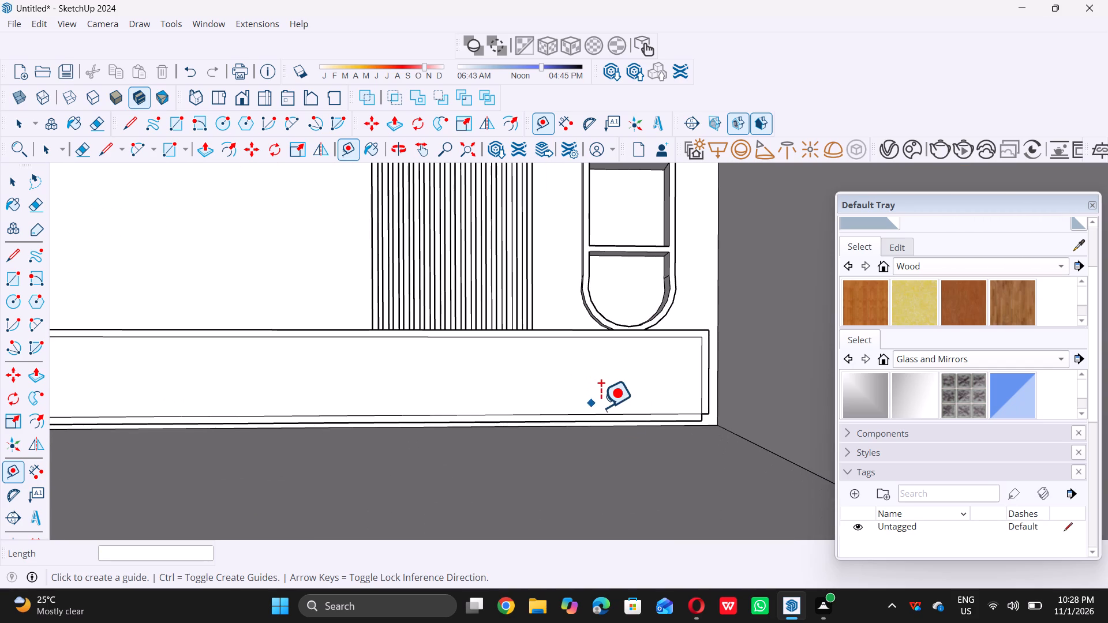
middle_drag(594, 410, 540, 401)
middle_click(540, 401)
scroll(540, 401, up, 1)
scroll(646, 430, up, 7)
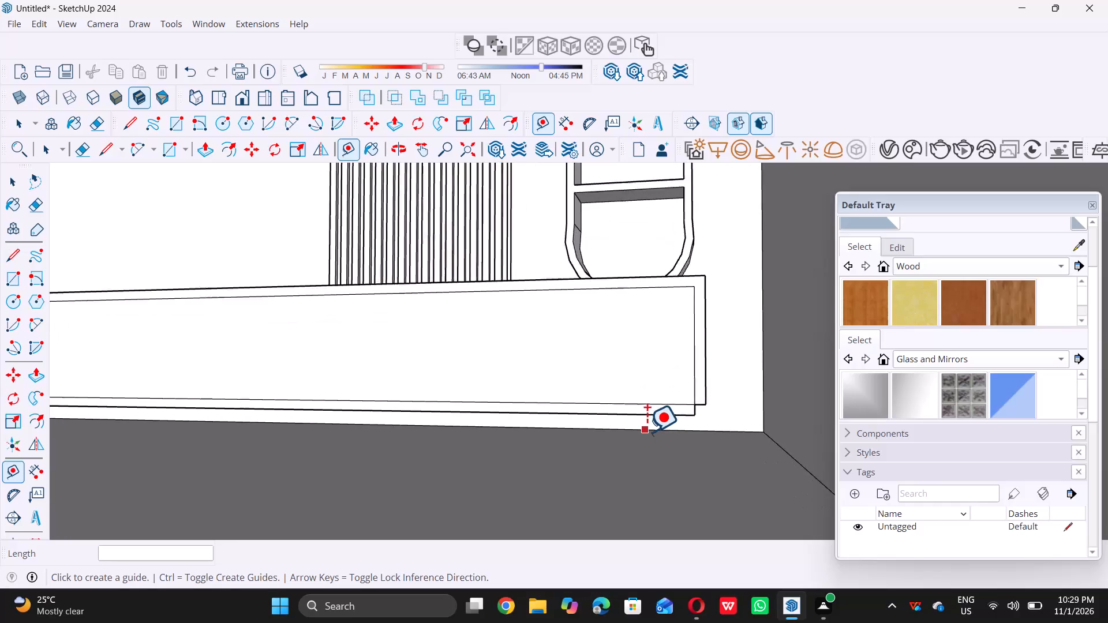
middle_drag(643, 437, 582, 430)
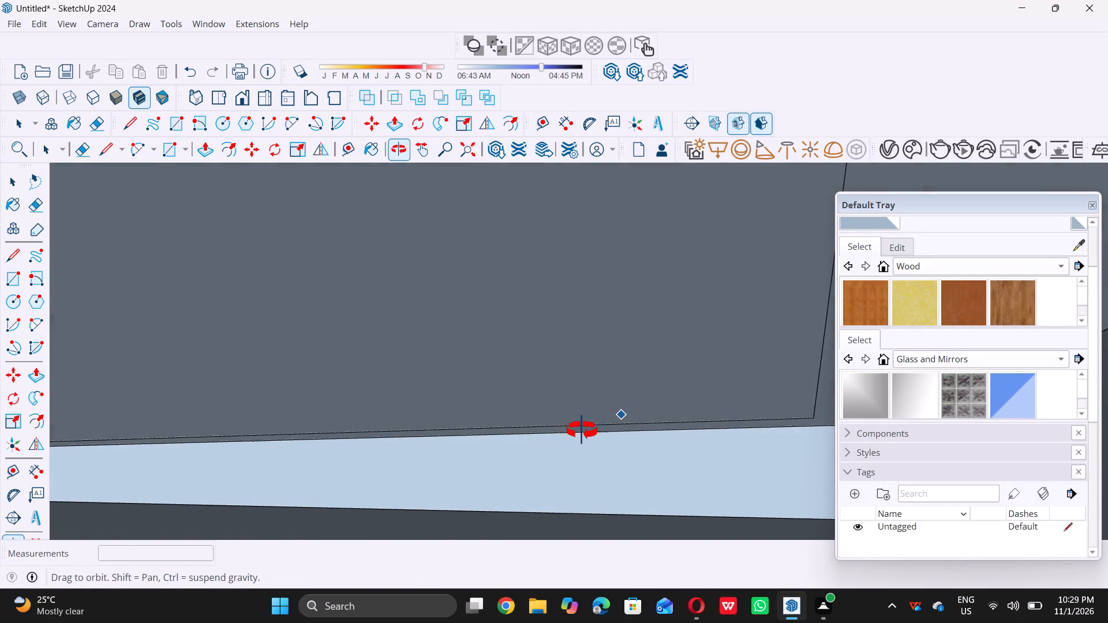
middle_drag(582, 430, 558, 419)
scroll(564, 416, down, 12)
key(space)
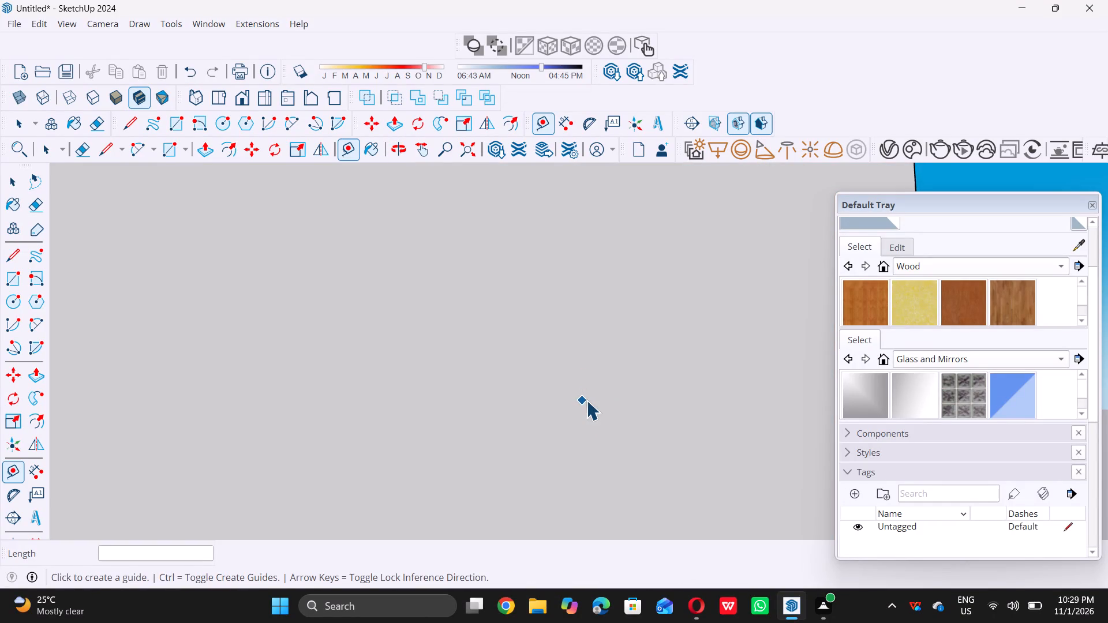
scroll(586, 400, down, 20)
scroll(586, 400, down, 4)
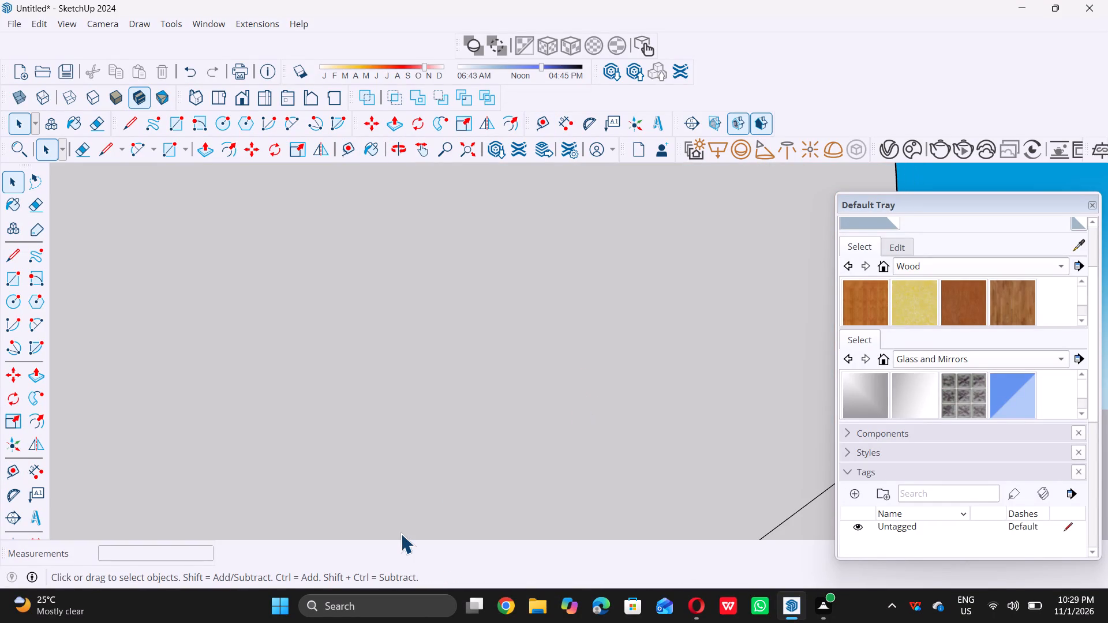
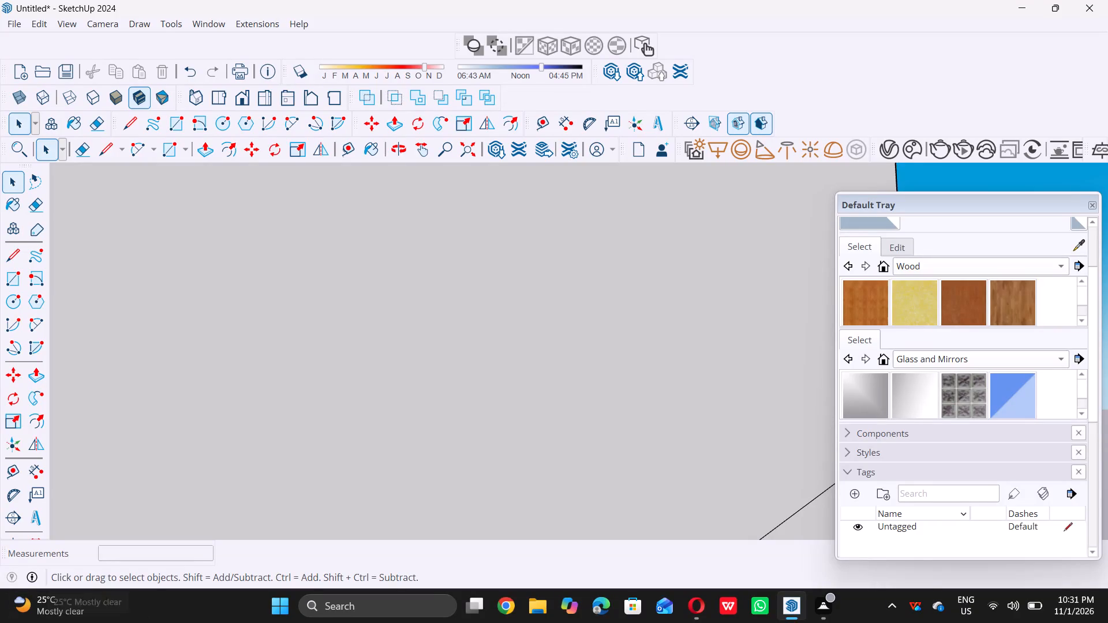
Draw an 11" vertical line along the guide on the low ledge's front face, joining the lower and upper horizontal inset lines.
scroll(451, 264, down, 12)
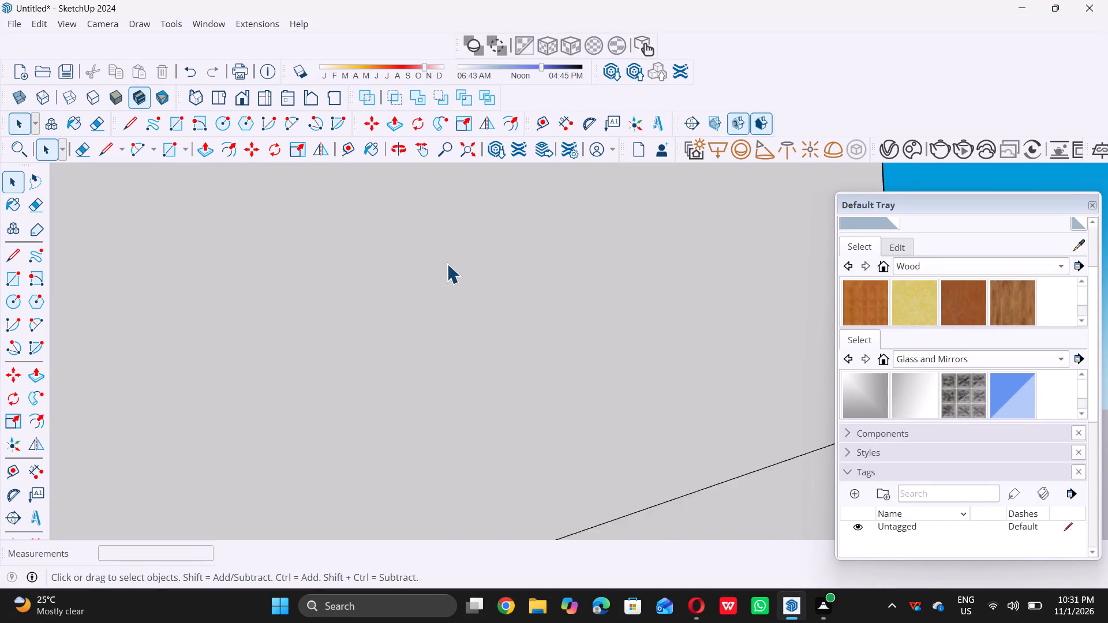
scroll(447, 264, down, 20)
scroll(447, 264, down, 13)
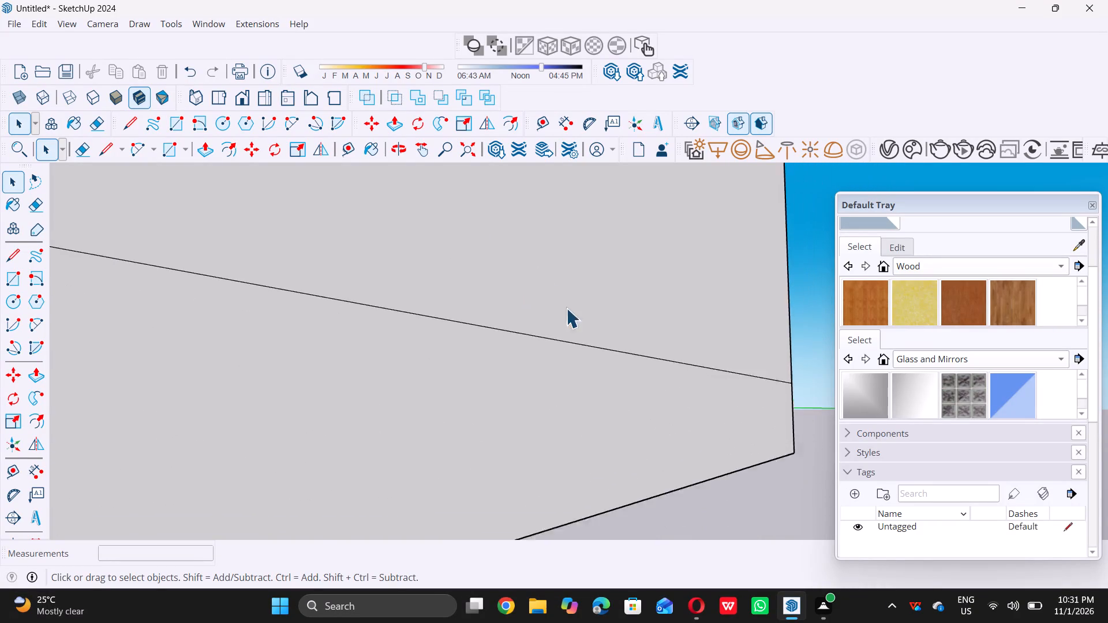
scroll(566, 308, down, 16)
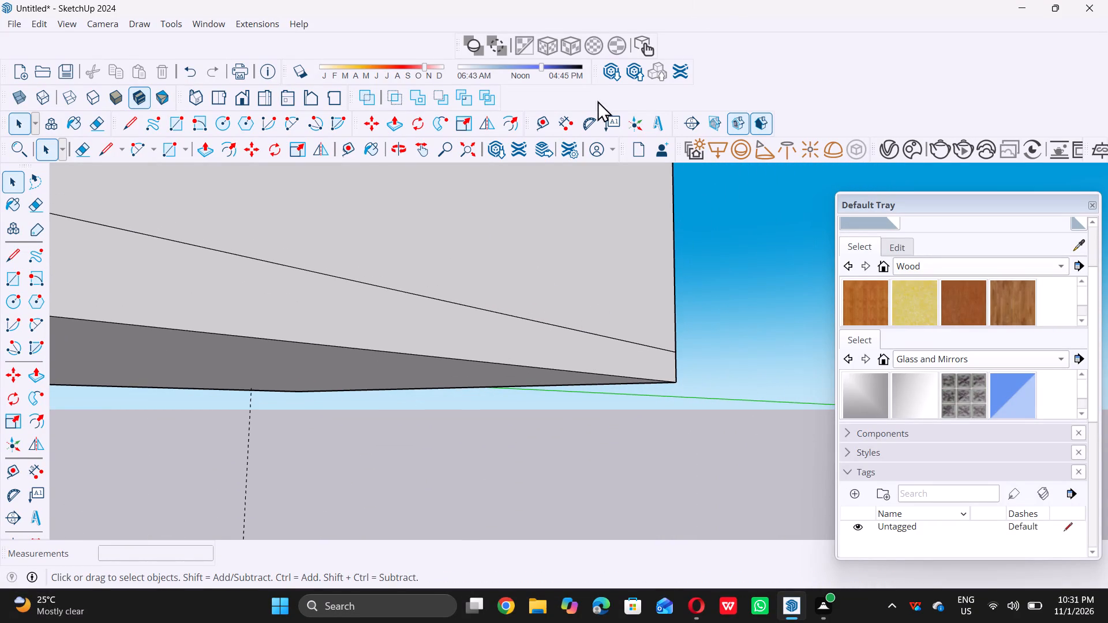
scroll(458, 268, down, 19)
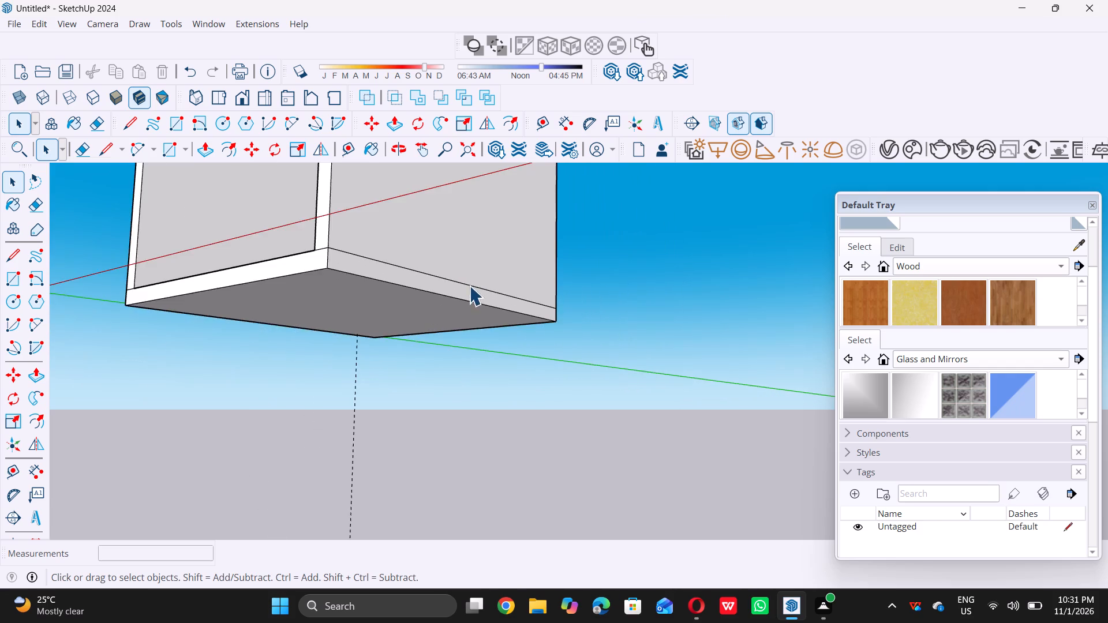
scroll(469, 286, down, 5)
middle_drag(294, 189, 454, 298)
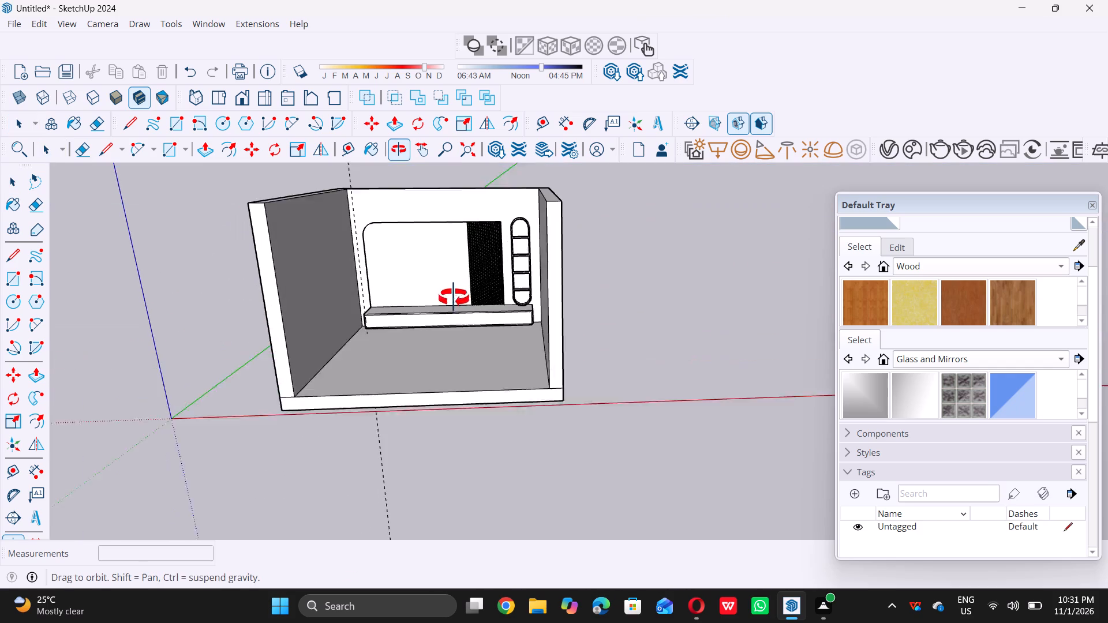
scroll(433, 297, up, 5)
middle_drag(418, 294, 421, 262)
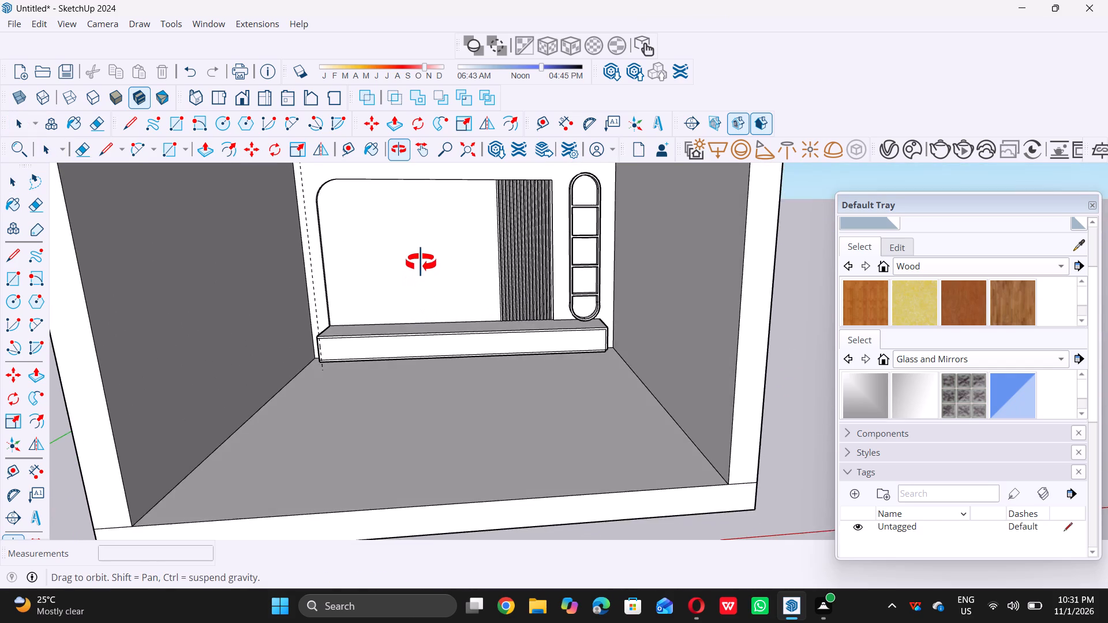
middle_drag(421, 262, 421, 252)
scroll(342, 353, up, 14)
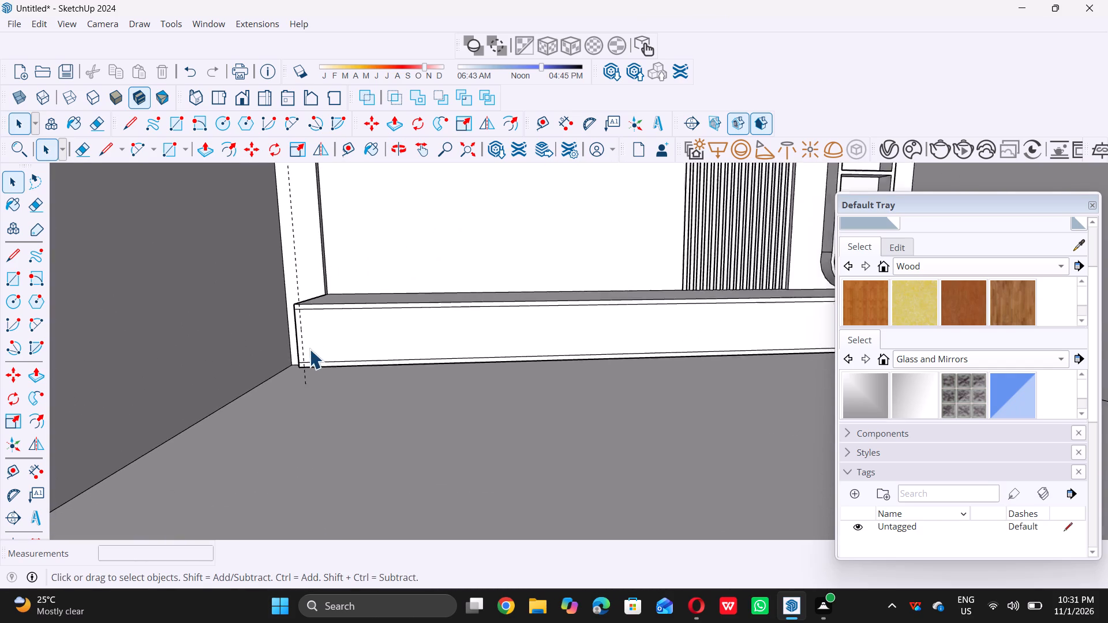
scroll(308, 351, up, 7)
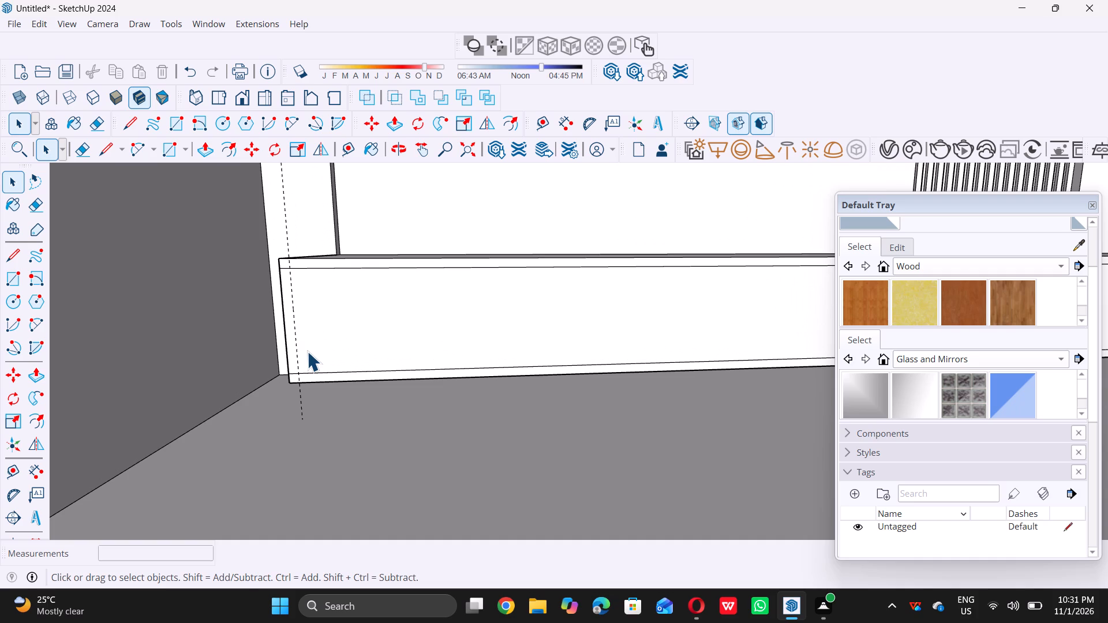
key(l)
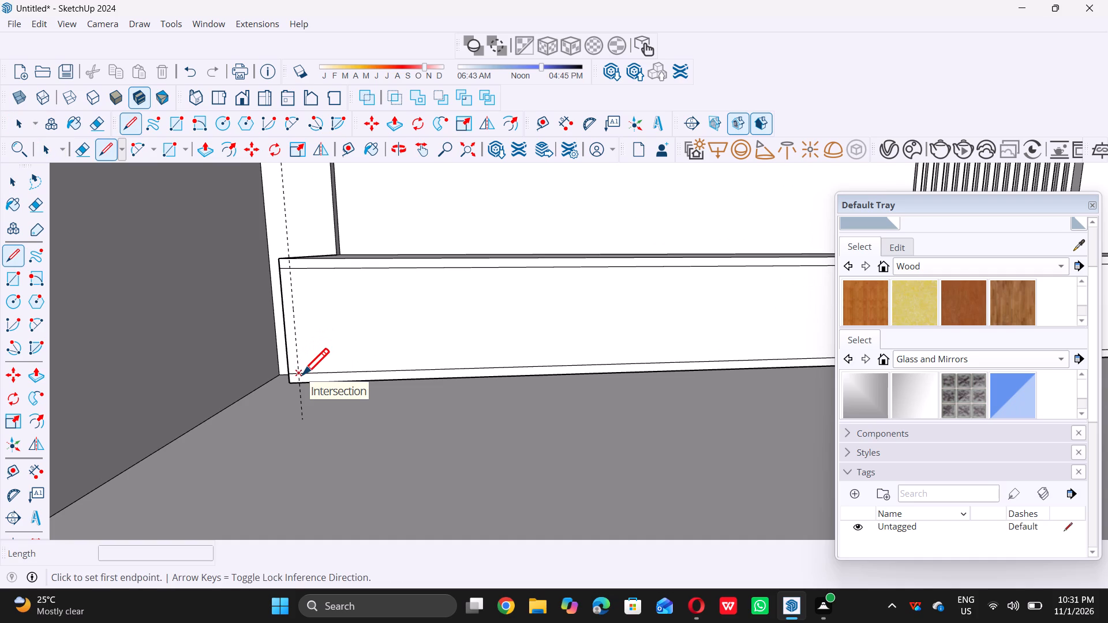
triple_click(302, 374)
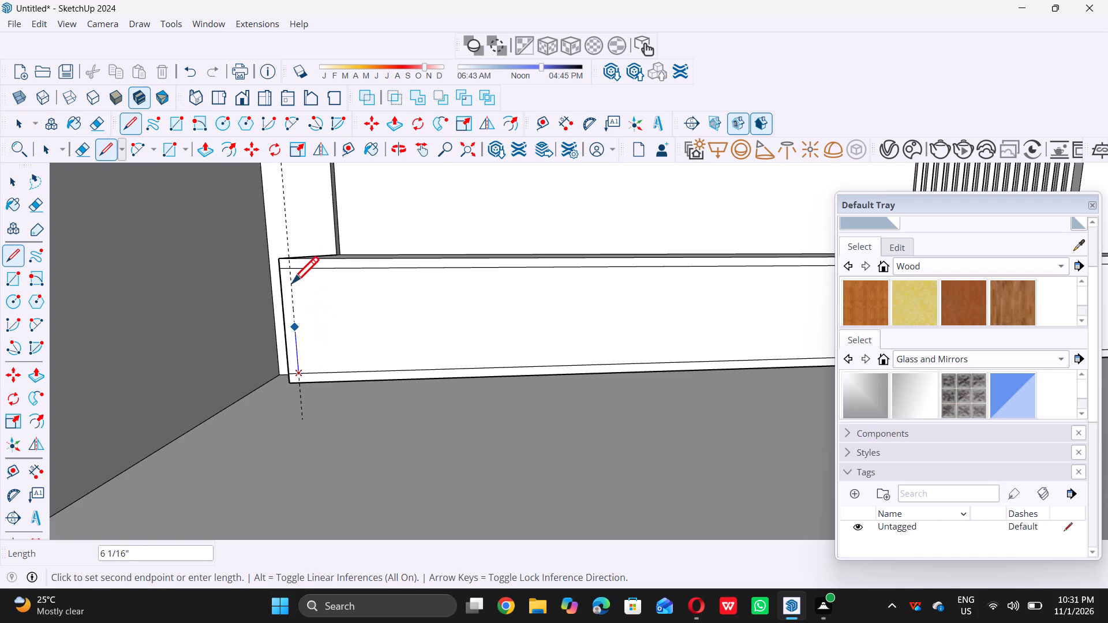
click(293, 271)
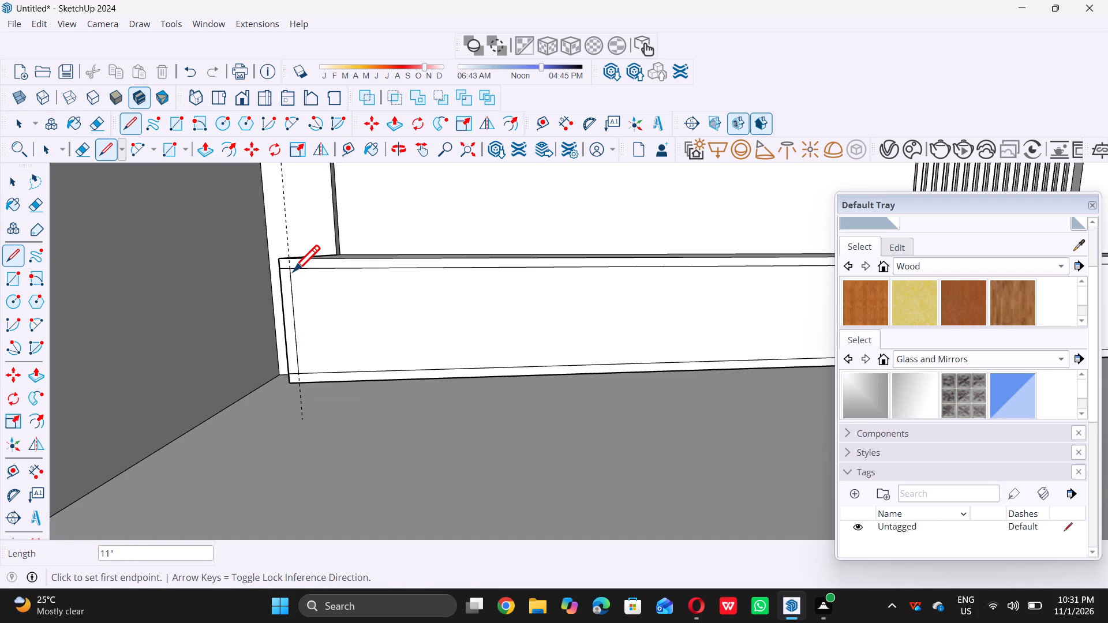
key(space)
scroll(293, 275, down, 11)
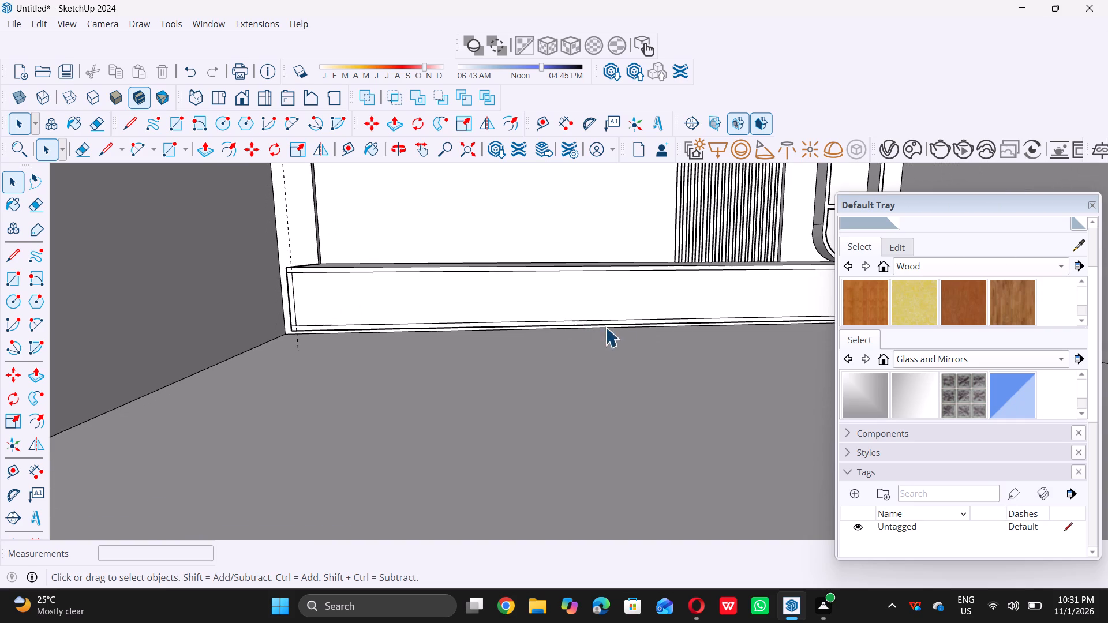
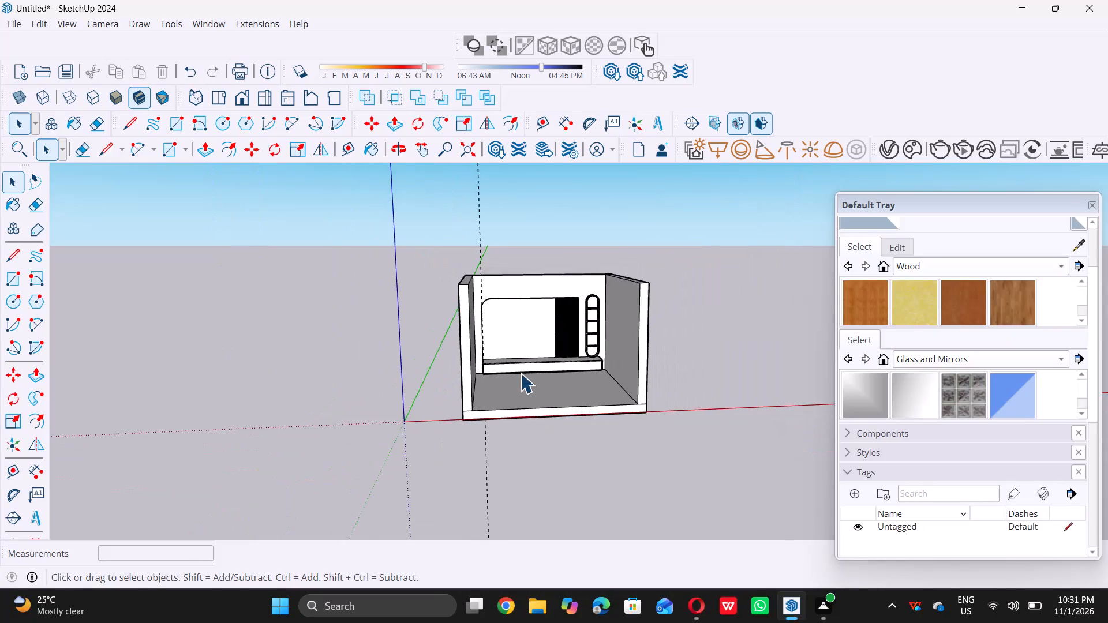
Copy the vertical inset line on the low ledge's front face 11' 11" along it to the opposite end, below the shelf unit.
middle_drag(516, 369, 540, 361)
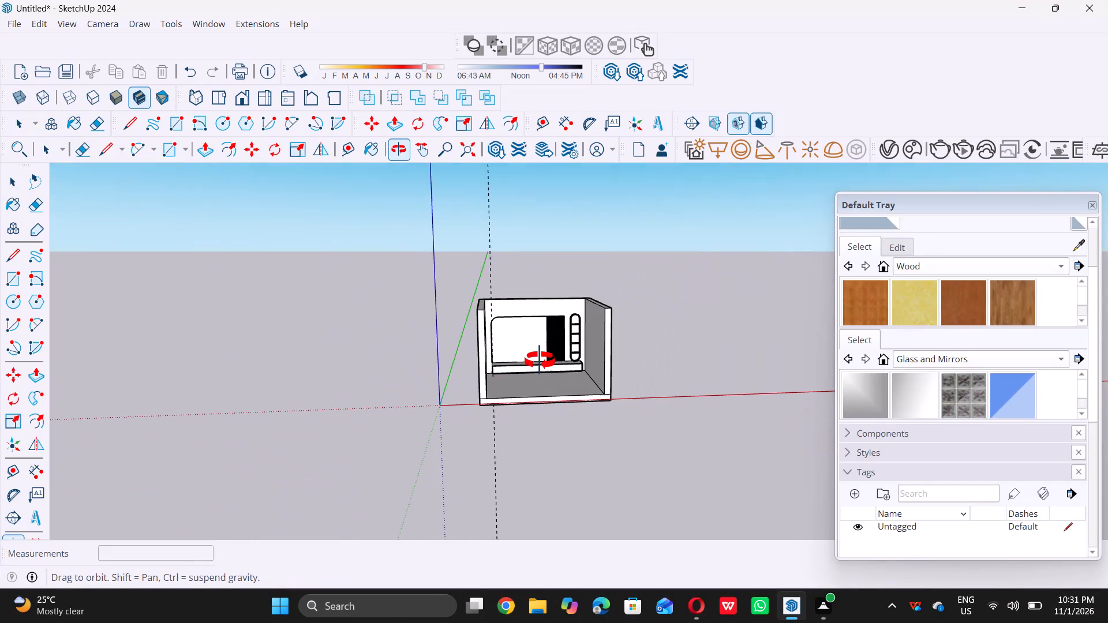
middle_drag(540, 361, 545, 360)
middle_click(545, 360)
scroll(545, 360, up, 7)
scroll(519, 321, down, 3)
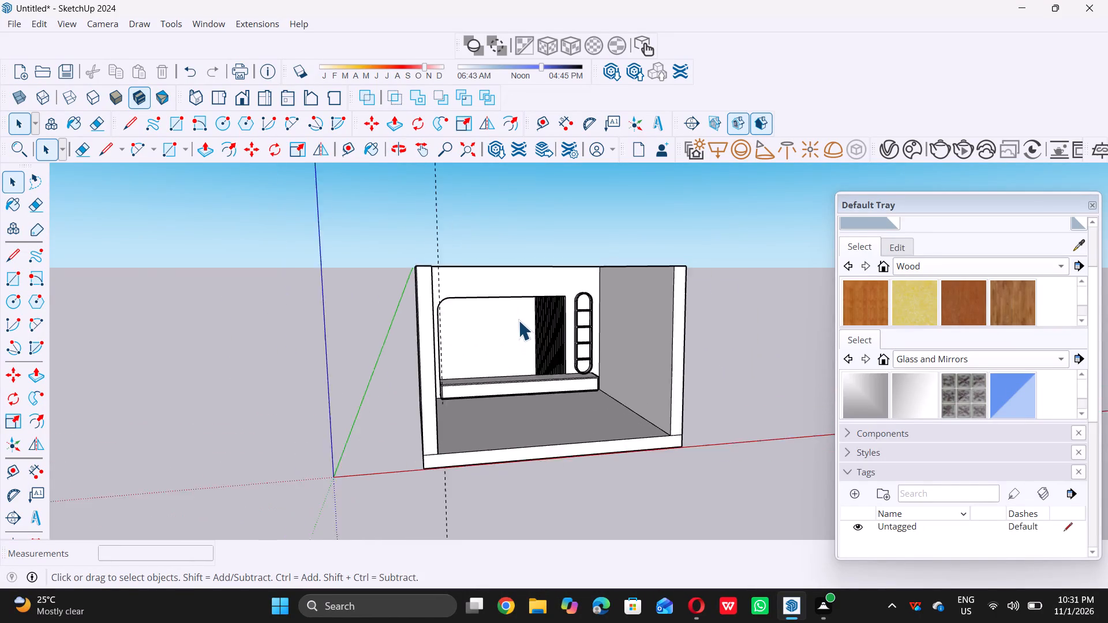
scroll(518, 320, down, 5)
middle_drag(516, 320, 477, 328)
scroll(478, 344, up, 2)
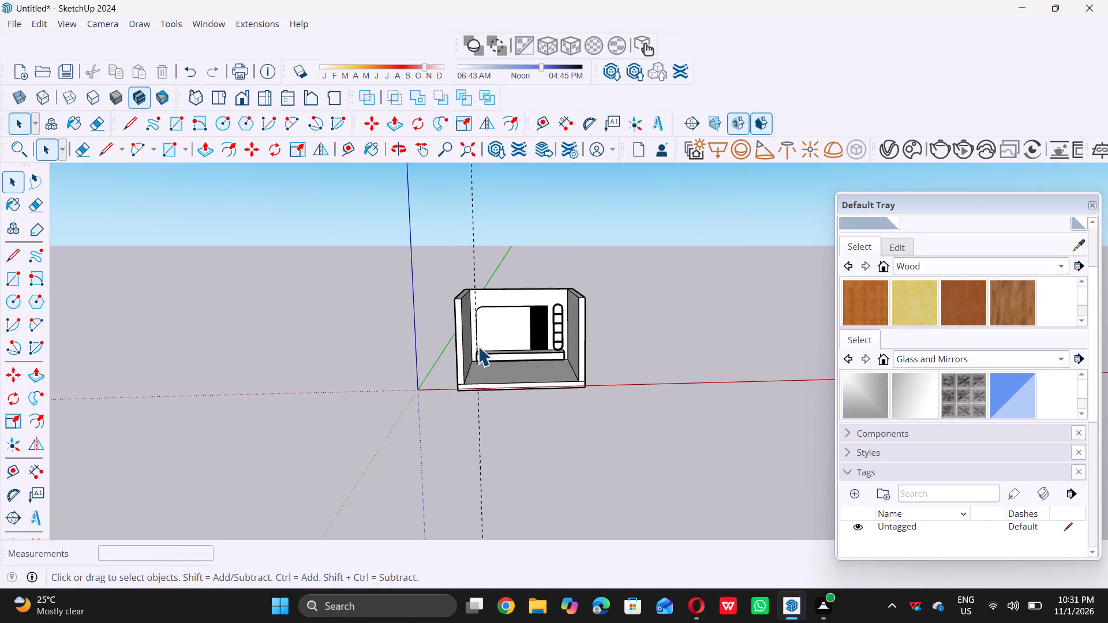
scroll(478, 346, up, 13)
middle_drag(509, 357, 496, 342)
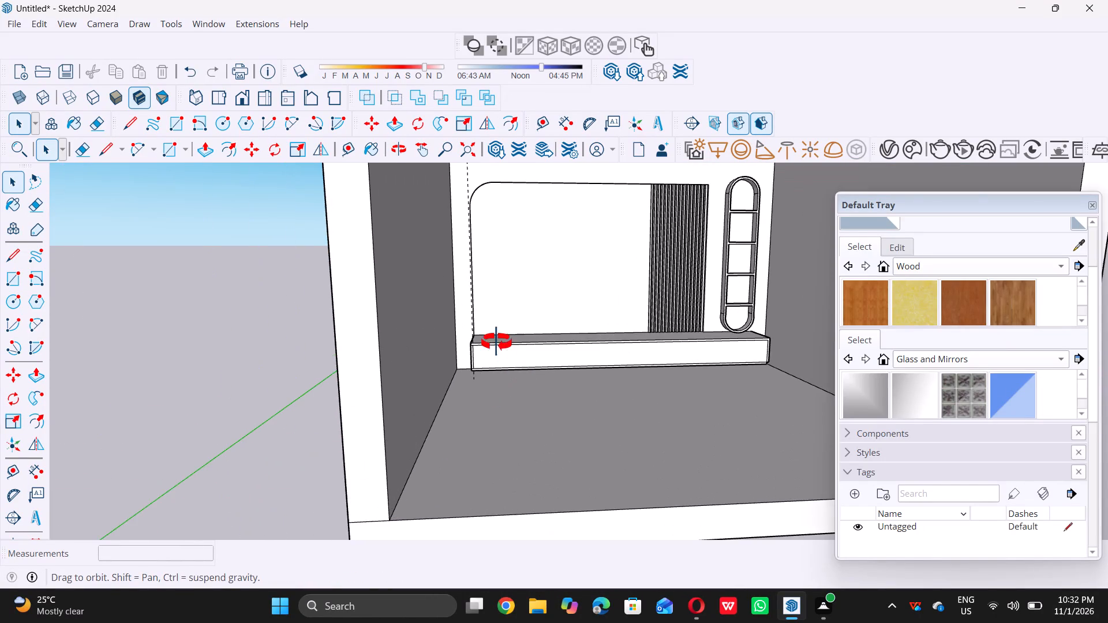
middle_drag(496, 342, 491, 327)
scroll(493, 331, up, 7)
scroll(463, 369, up, 5)
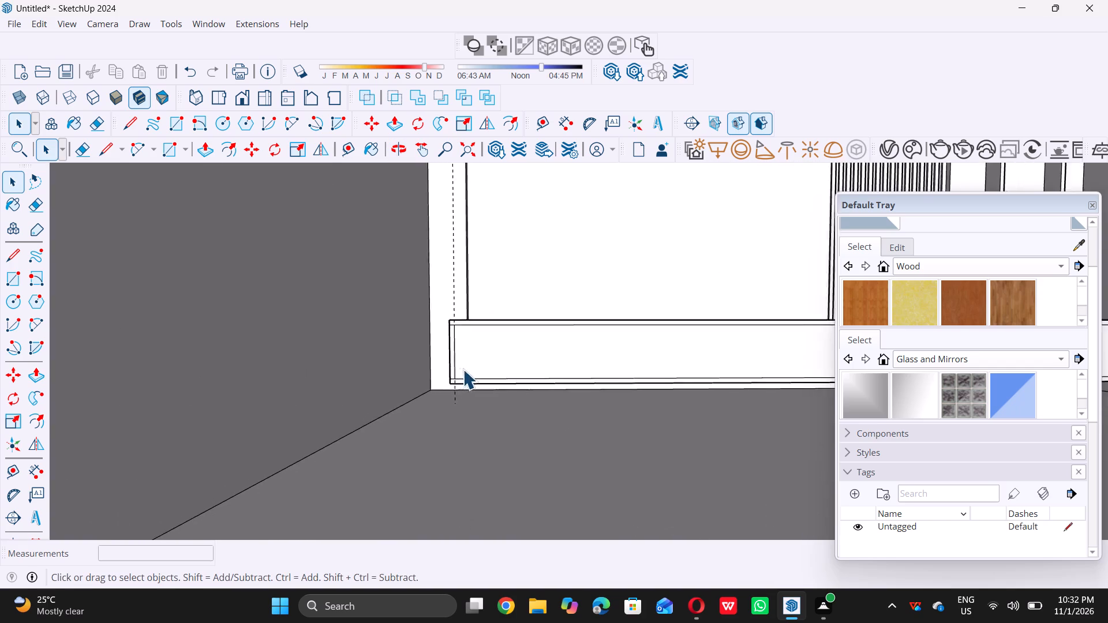
scroll(456, 370, up, 8)
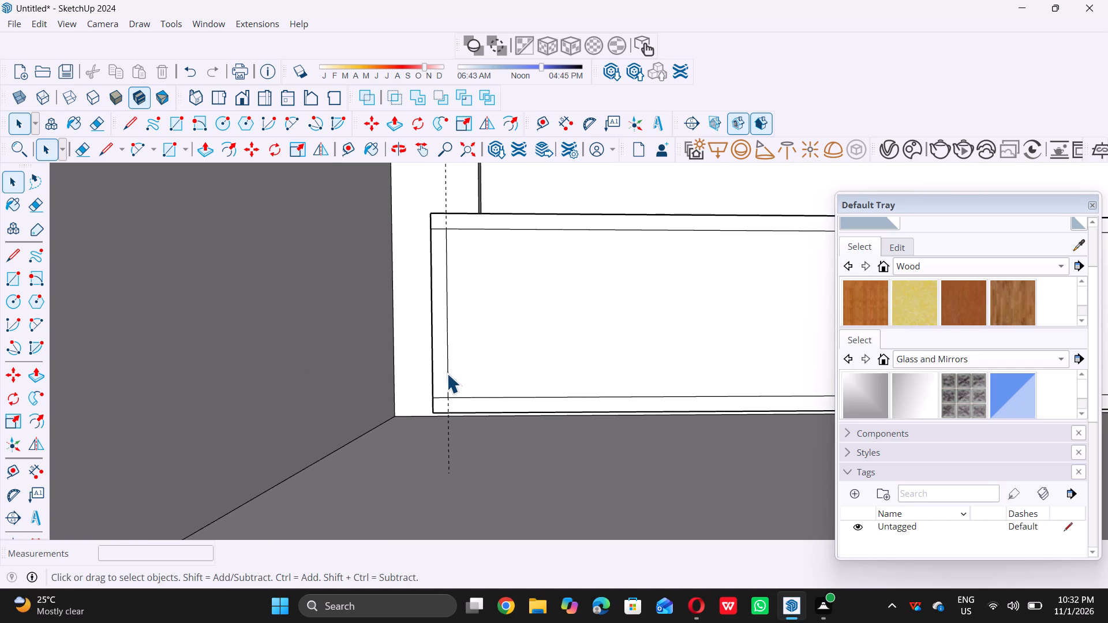
click(447, 373)
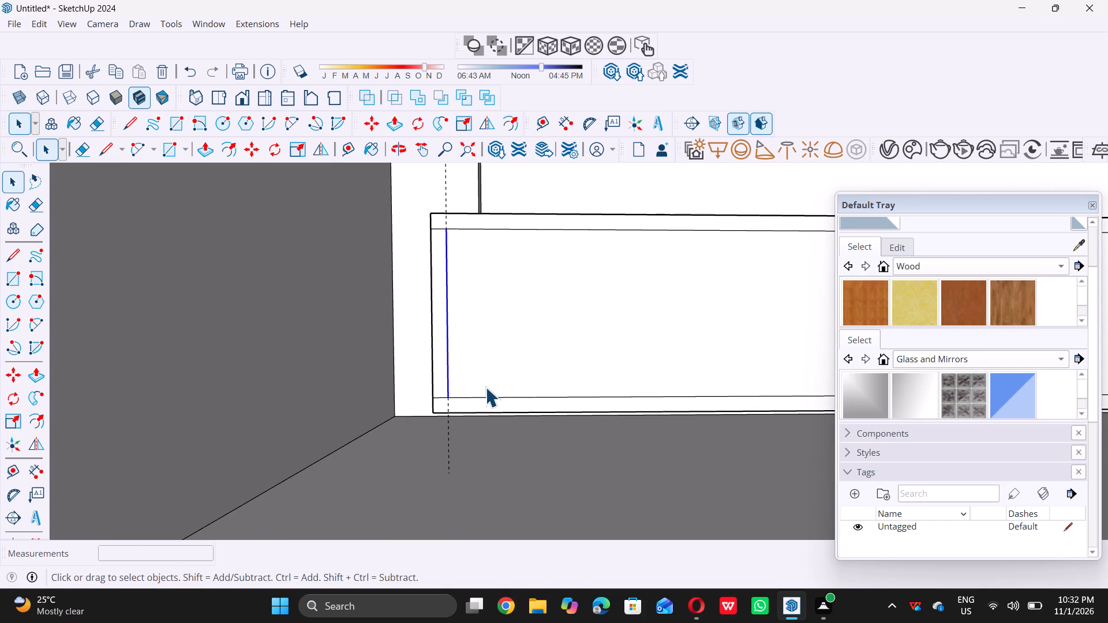
key(m)
double_click(450, 396)
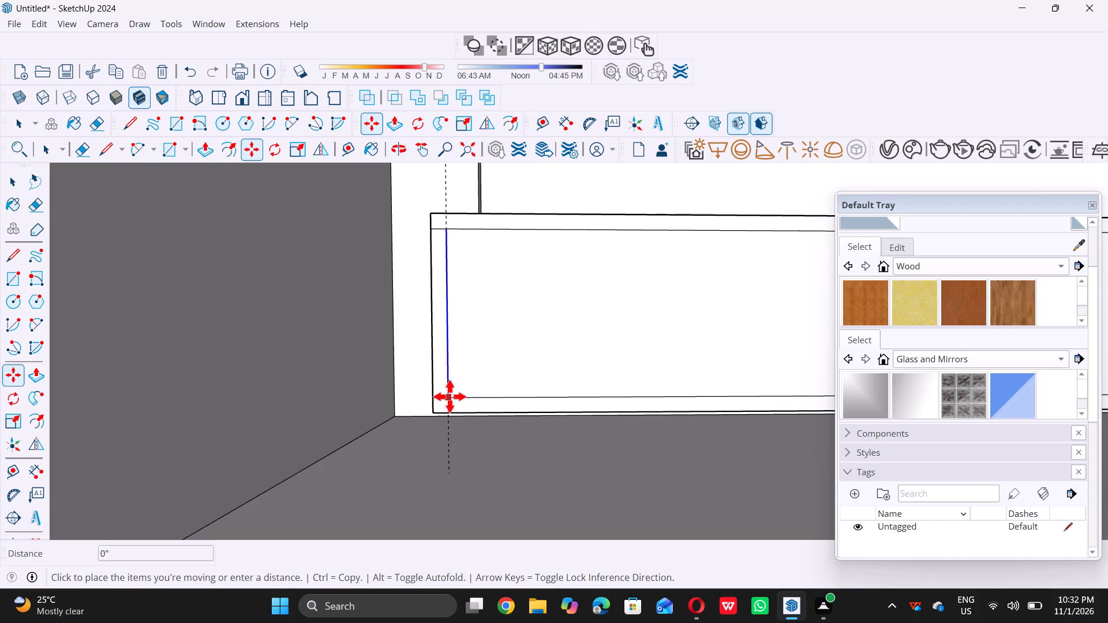
scroll(450, 396, down, 18)
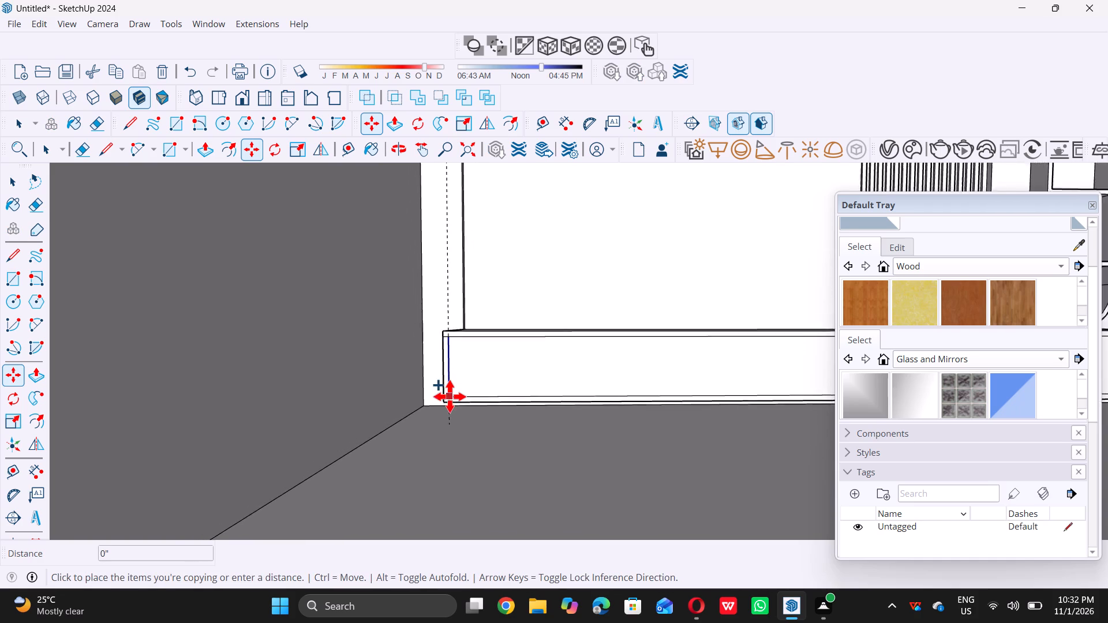
scroll(450, 396, down, 6)
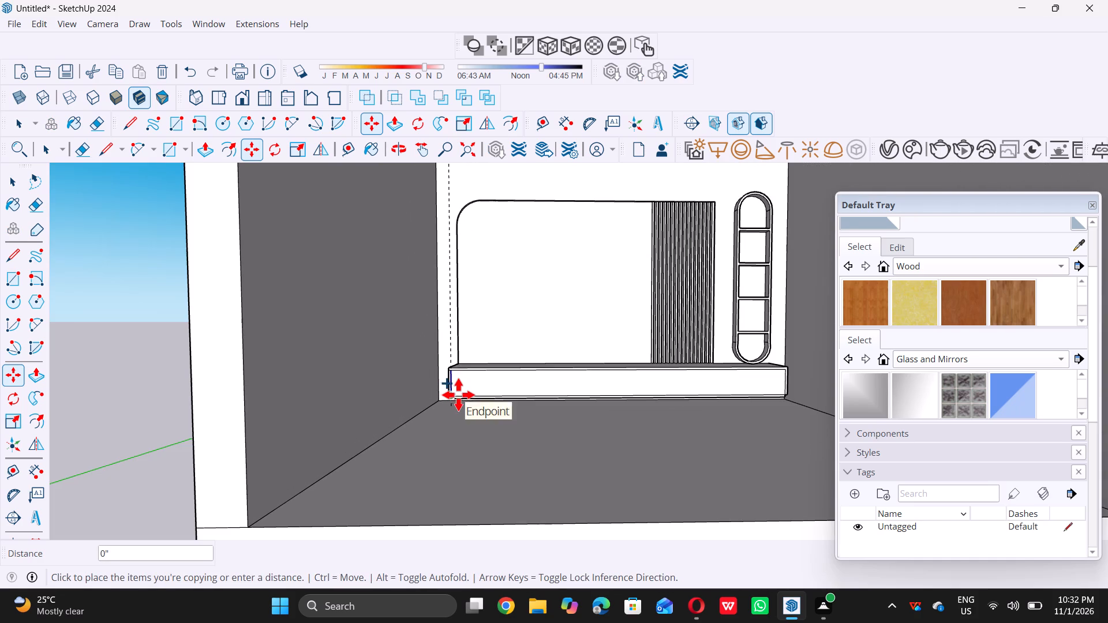
scroll(744, 385, up, 6)
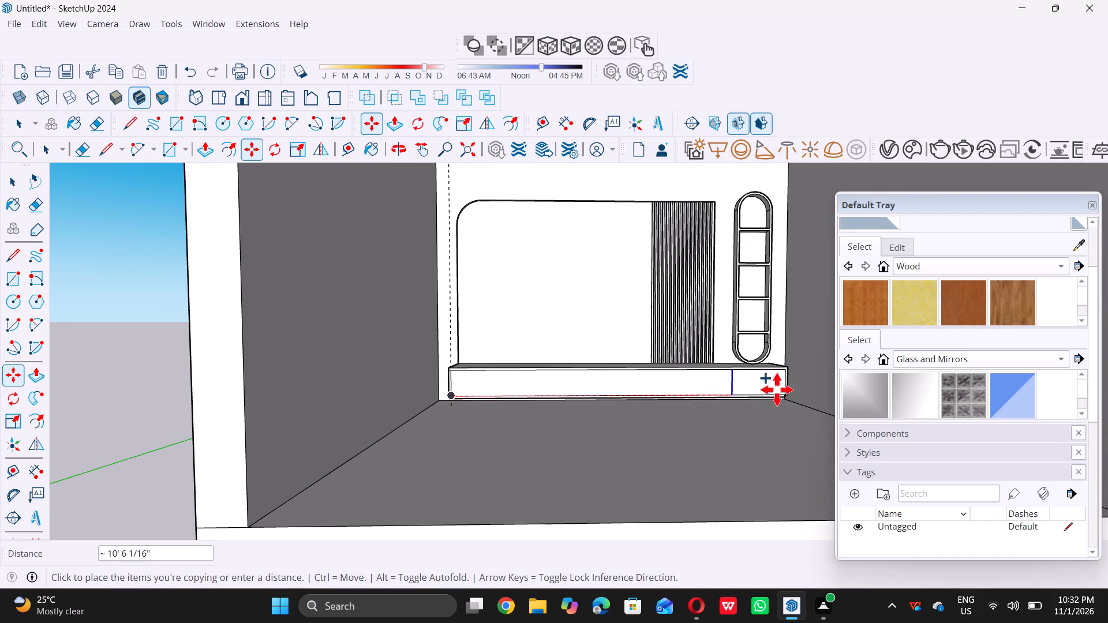
scroll(795, 389, up, 16)
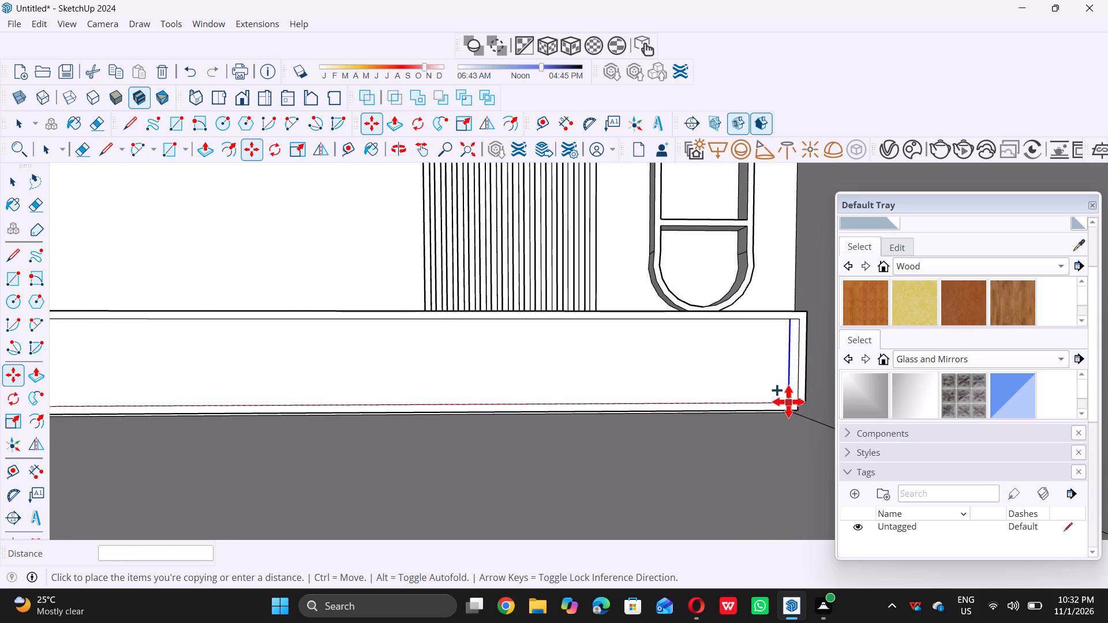
click(803, 398)
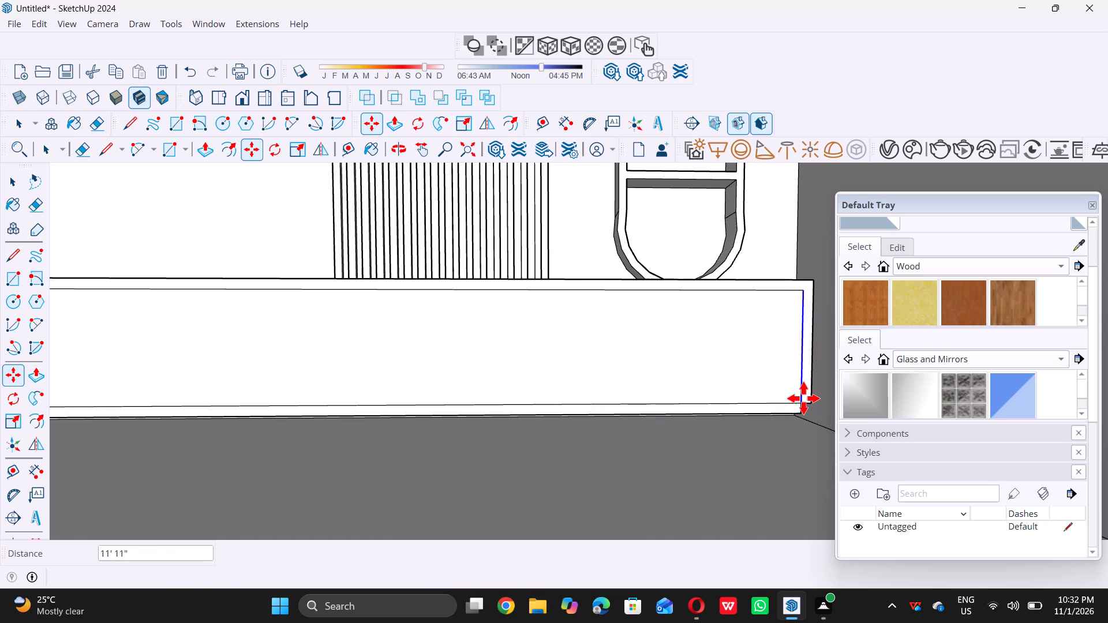
Divide the copy span with /4 to split the ledge's inset front into four equal sections.
key(slash)
key(4)
key(Return)
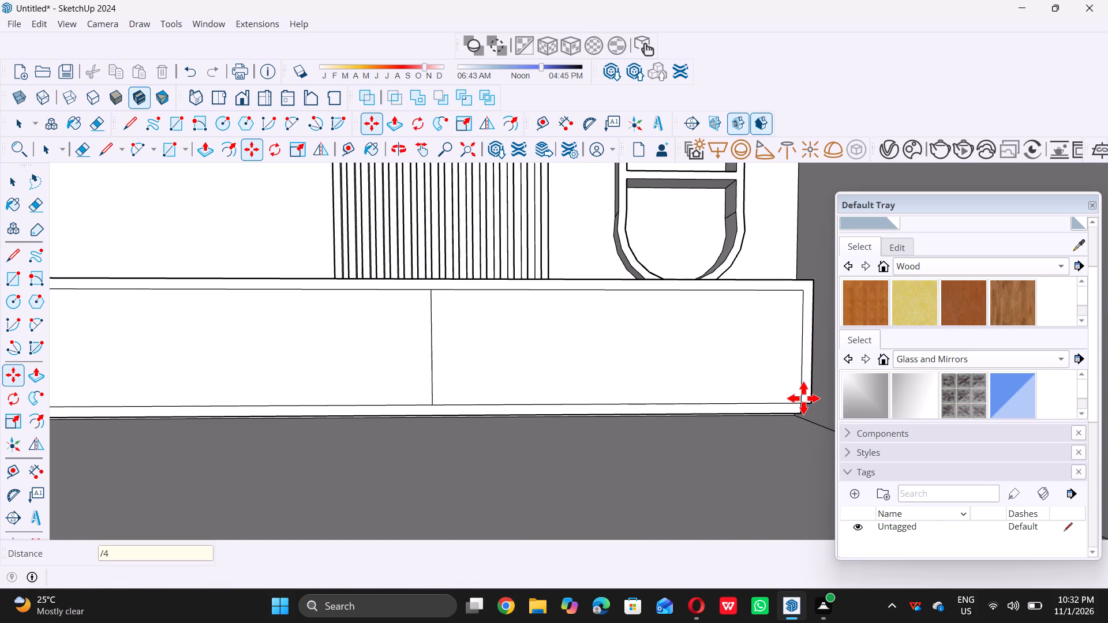
key(space)
Select the narrow downward-facing face in the notch at the low ledge's bottom corner, on the shelf-unit end.
scroll(578, 330, down, 2)
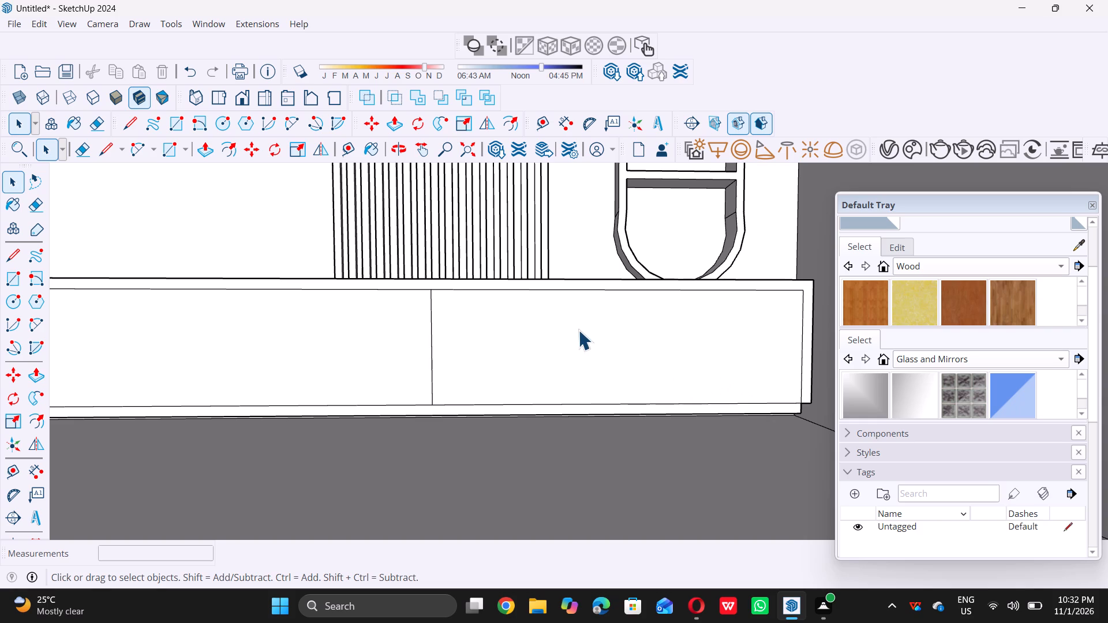
scroll(578, 330, down, 11)
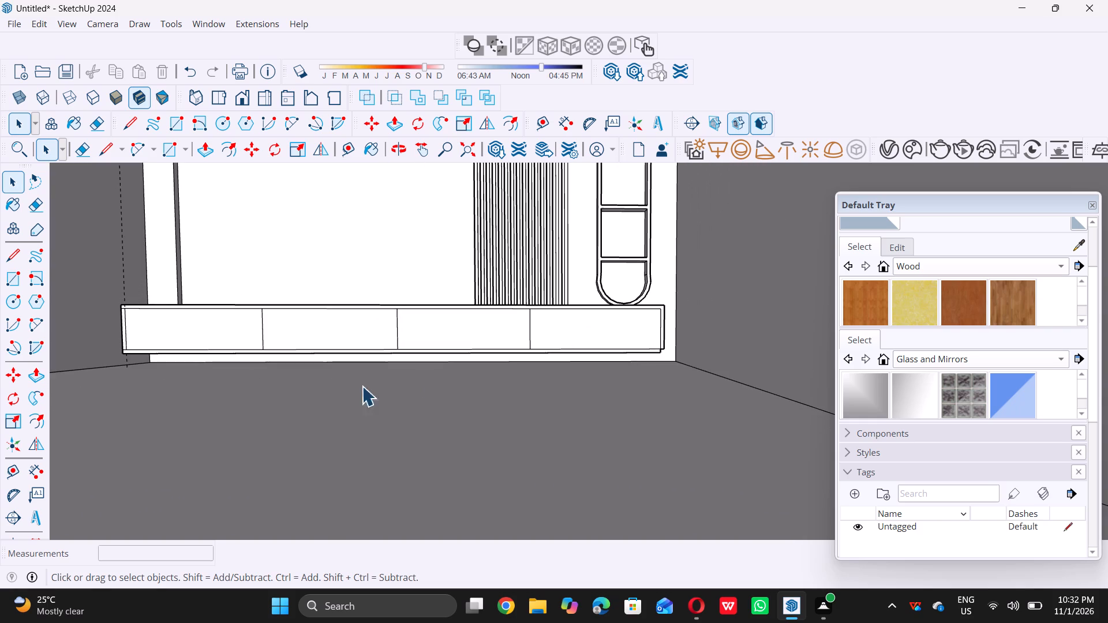
middle_drag(600, 331, 583, 304)
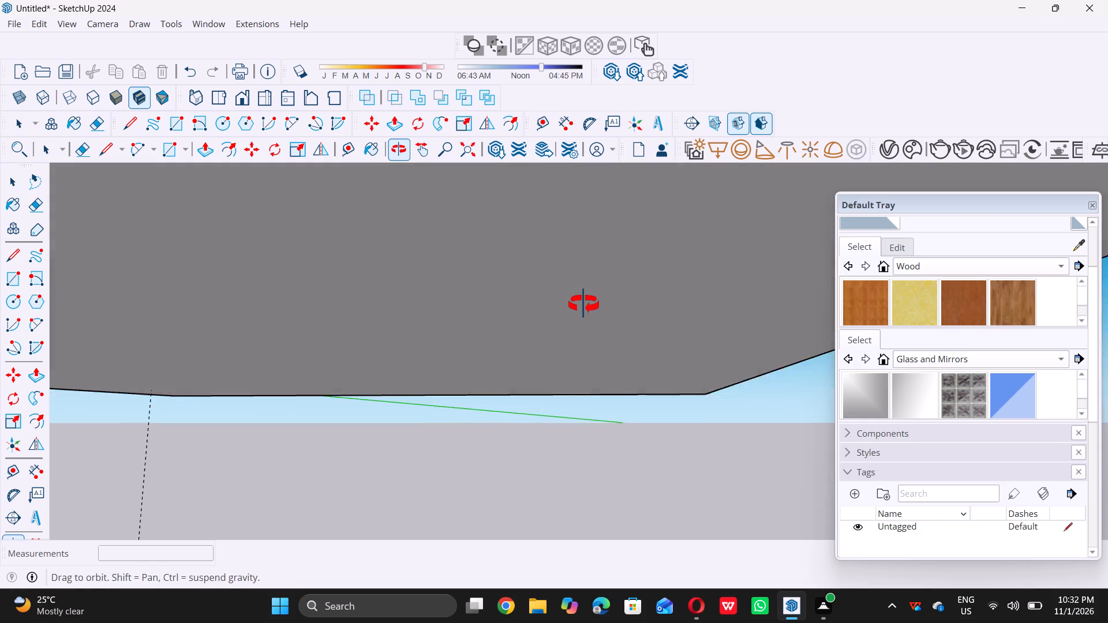
middle_drag(583, 304, 589, 320)
middle_click(589, 320)
scroll(671, 341, up, 13)
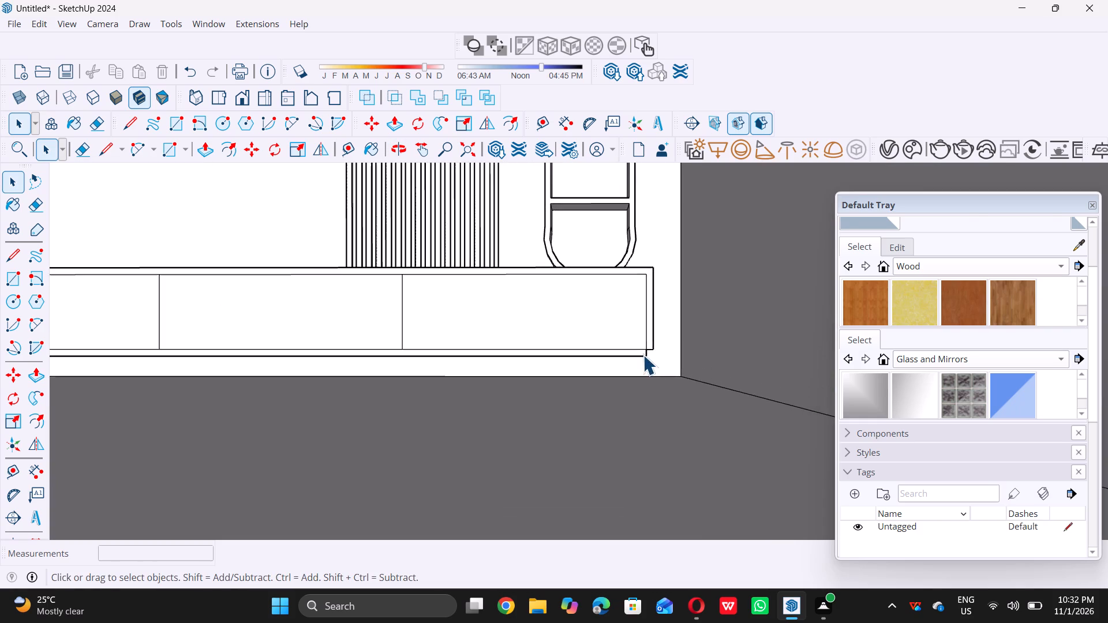
scroll(643, 355, up, 6)
middle_drag(636, 356, 575, 336)
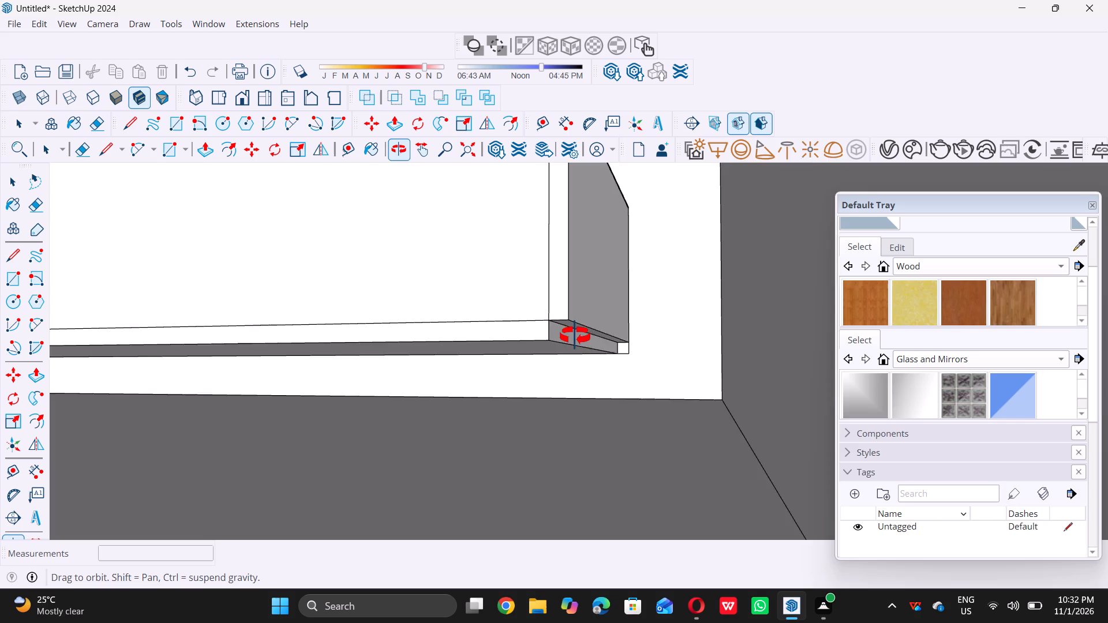
middle_drag(575, 336, 642, 340)
scroll(635, 340, down, 3)
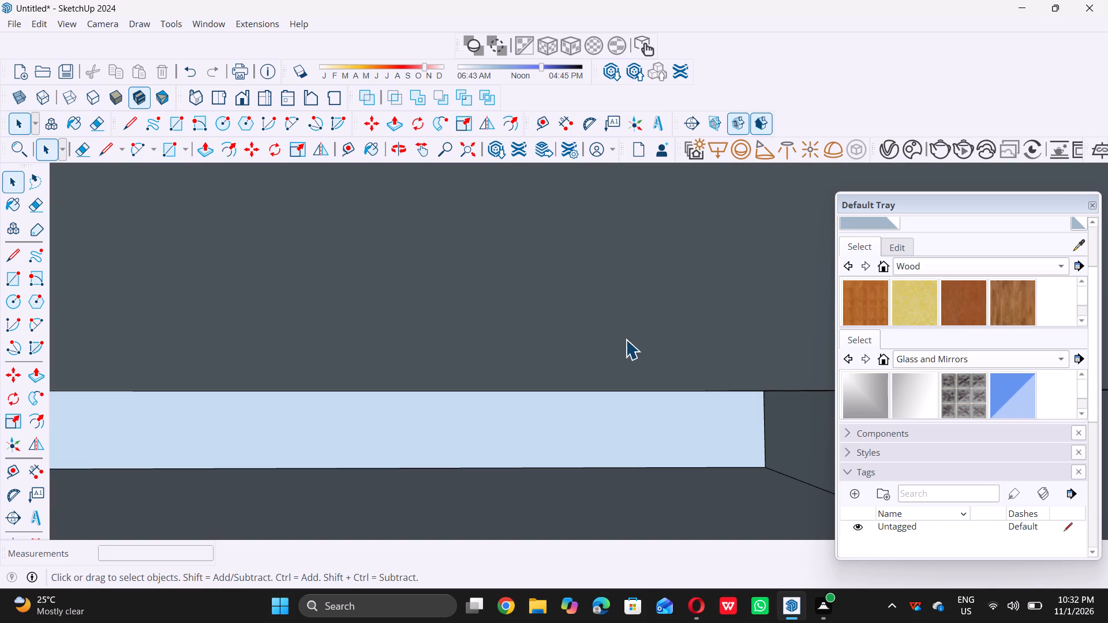
scroll(544, 338, down, 20)
scroll(544, 338, down, 2)
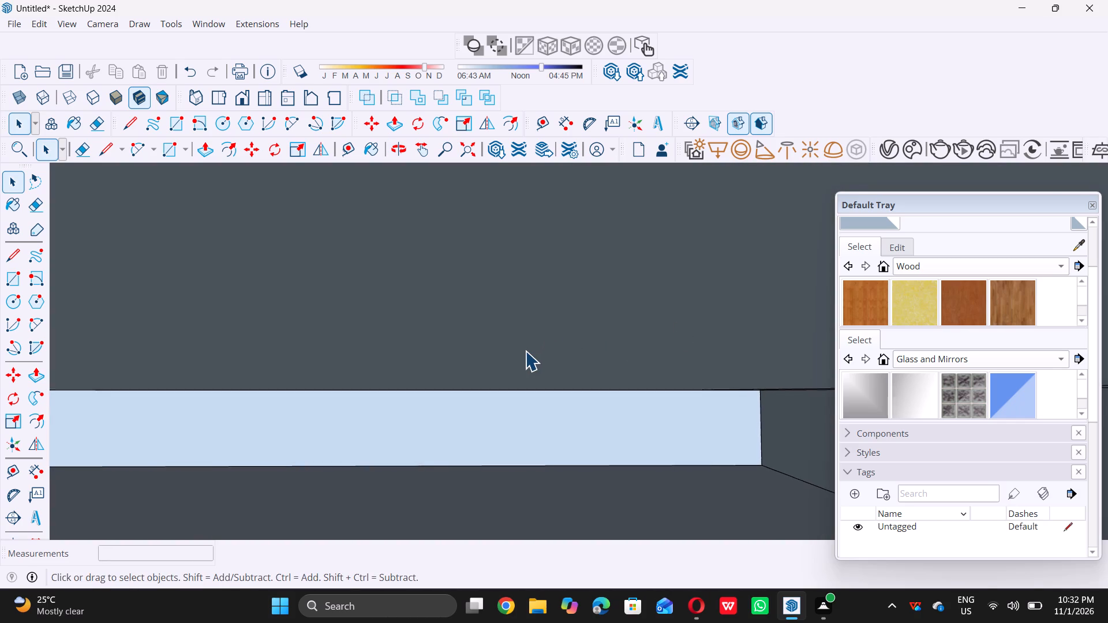
scroll(525, 351, down, 20)
scroll(525, 351, down, 7)
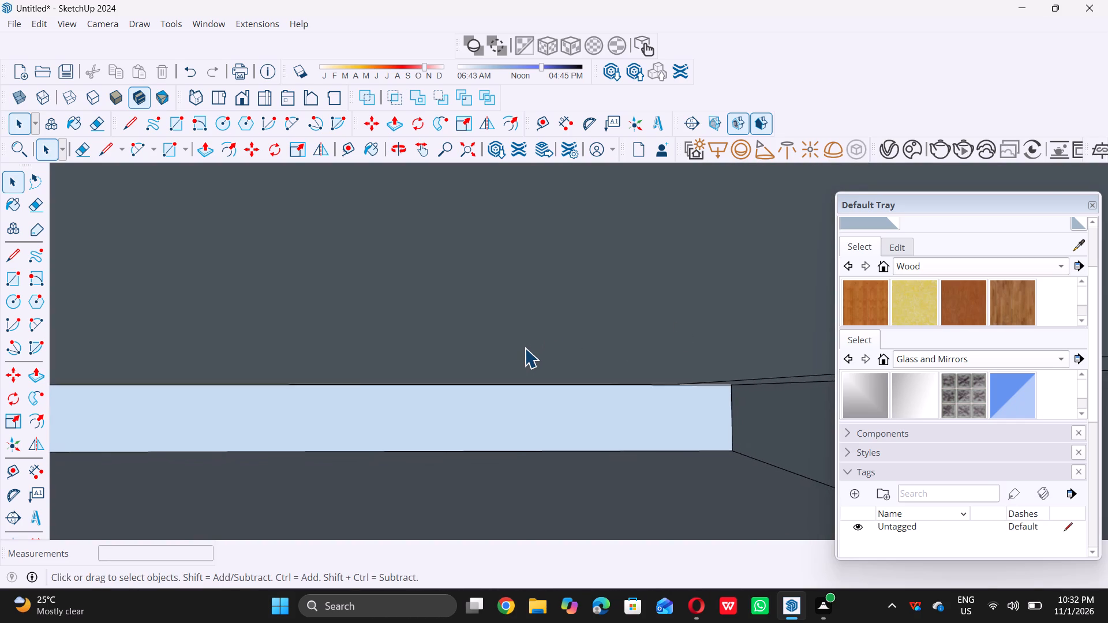
scroll(525, 348, down, 20)
scroll(525, 348, down, 10)
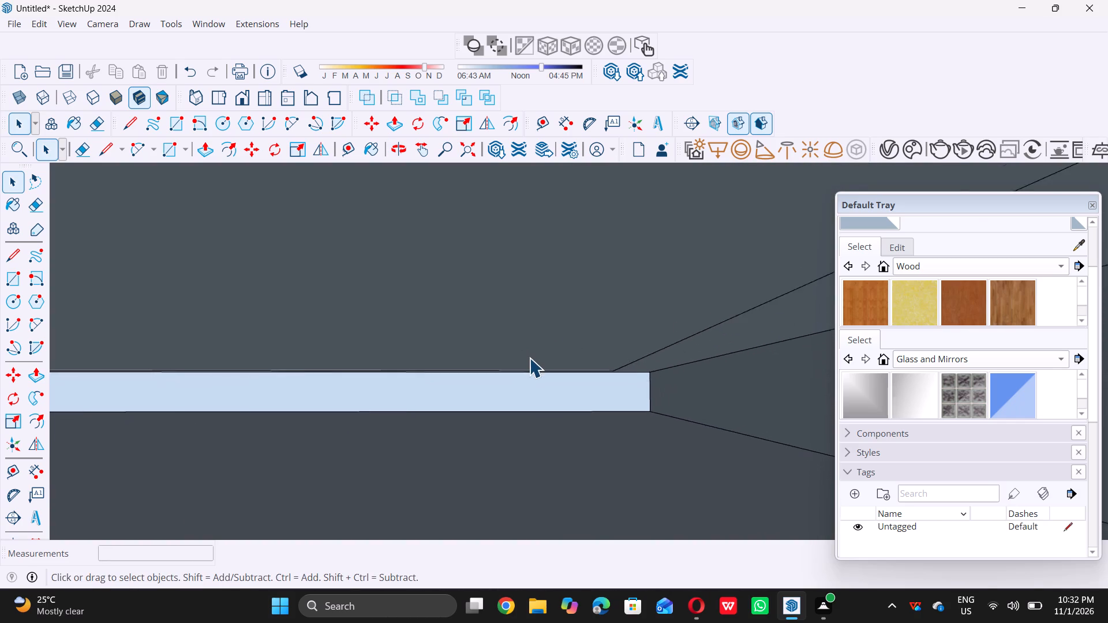
scroll(529, 358, down, 20)
scroll(529, 358, down, 10)
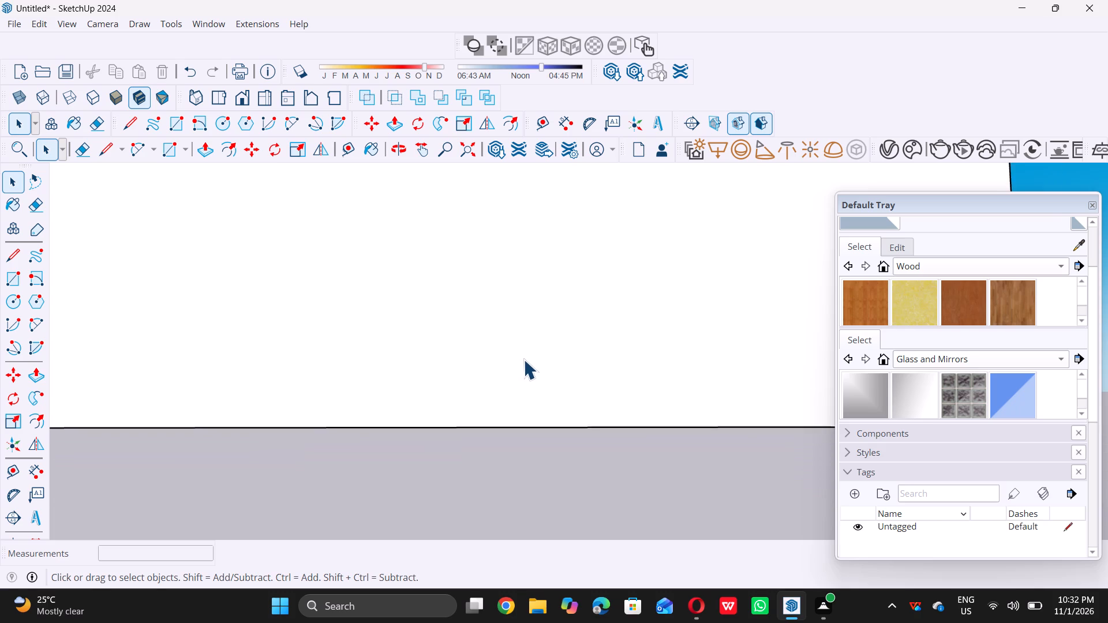
scroll(523, 359, down, 10)
middle_drag(552, 253, 551, 282)
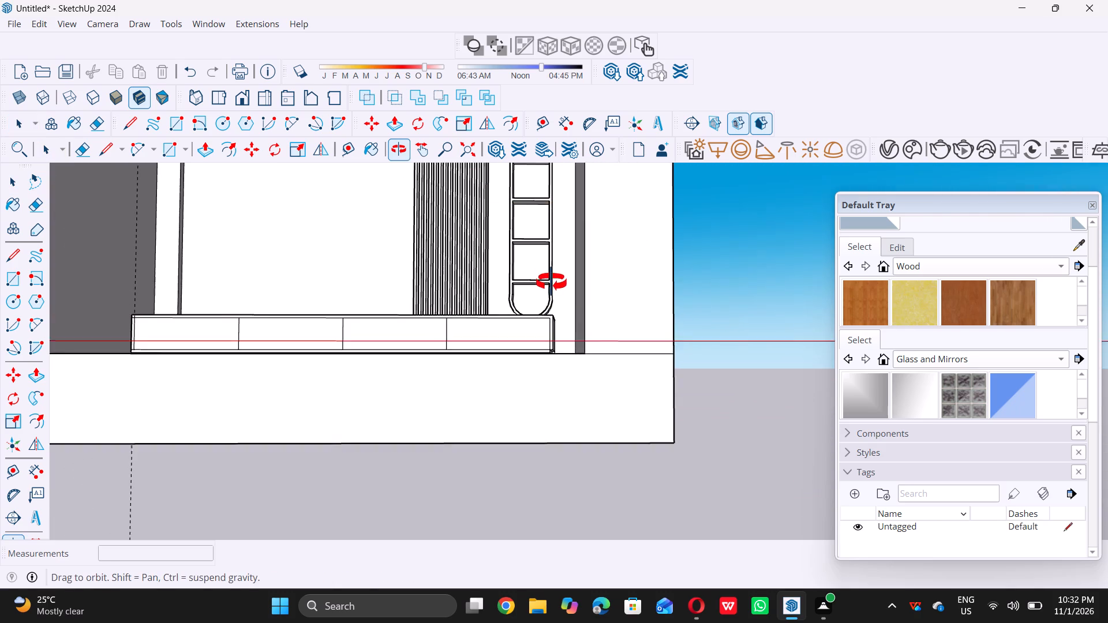
middle_drag(551, 282, 551, 286)
middle_click(551, 286)
scroll(545, 348, up, 10)
middle_drag(542, 355, 540, 346)
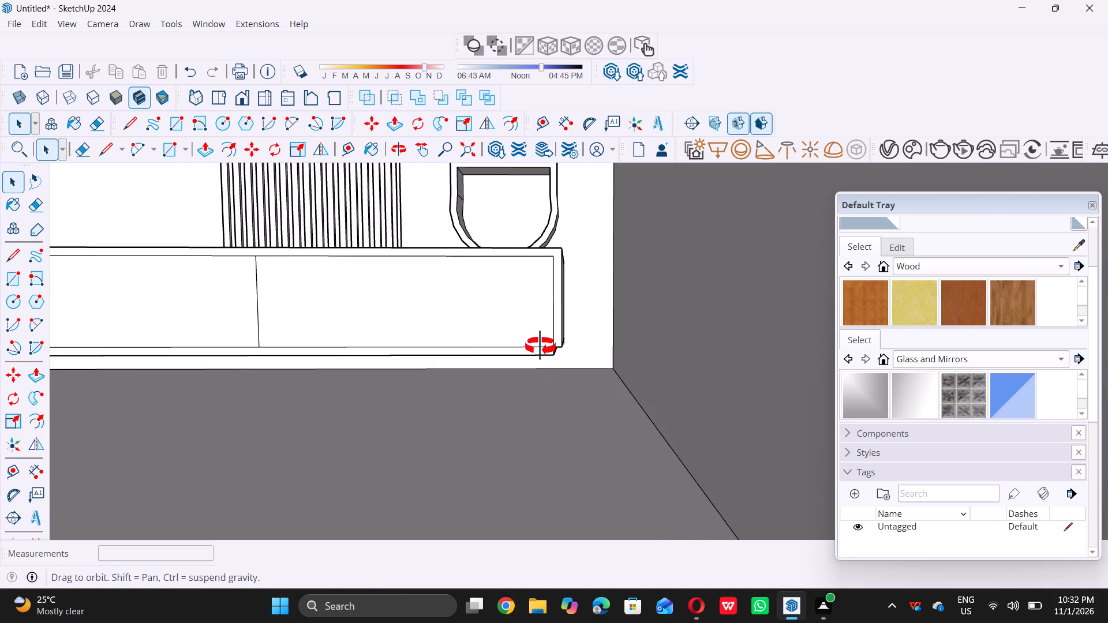
middle_drag(540, 346, 535, 329)
scroll(538, 329, down, 5)
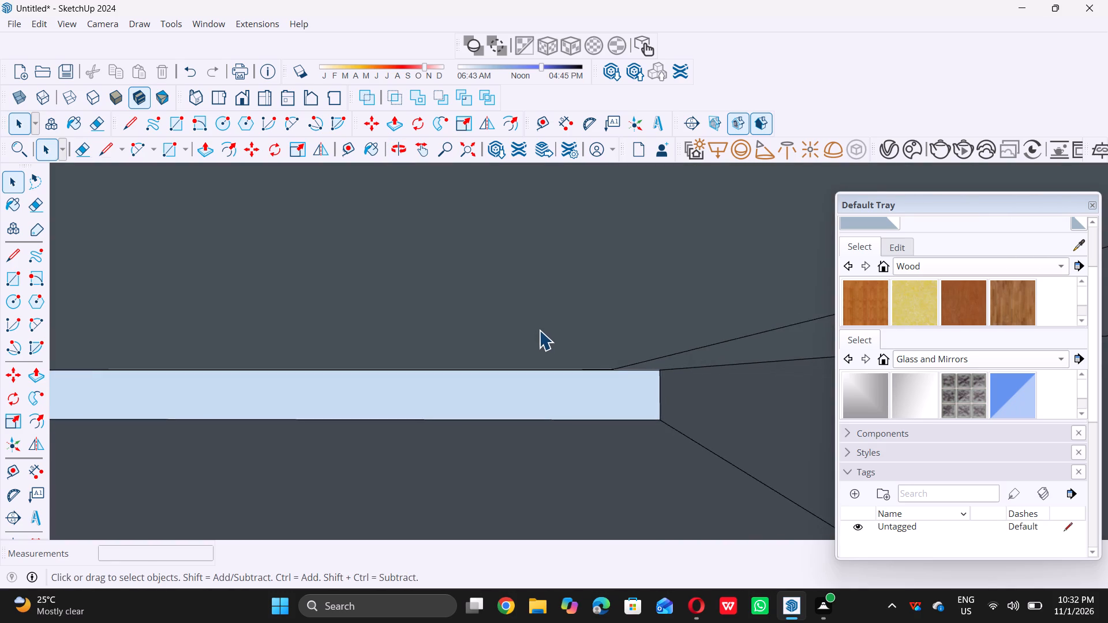
scroll(539, 330, down, 20)
scroll(539, 330, down, 9)
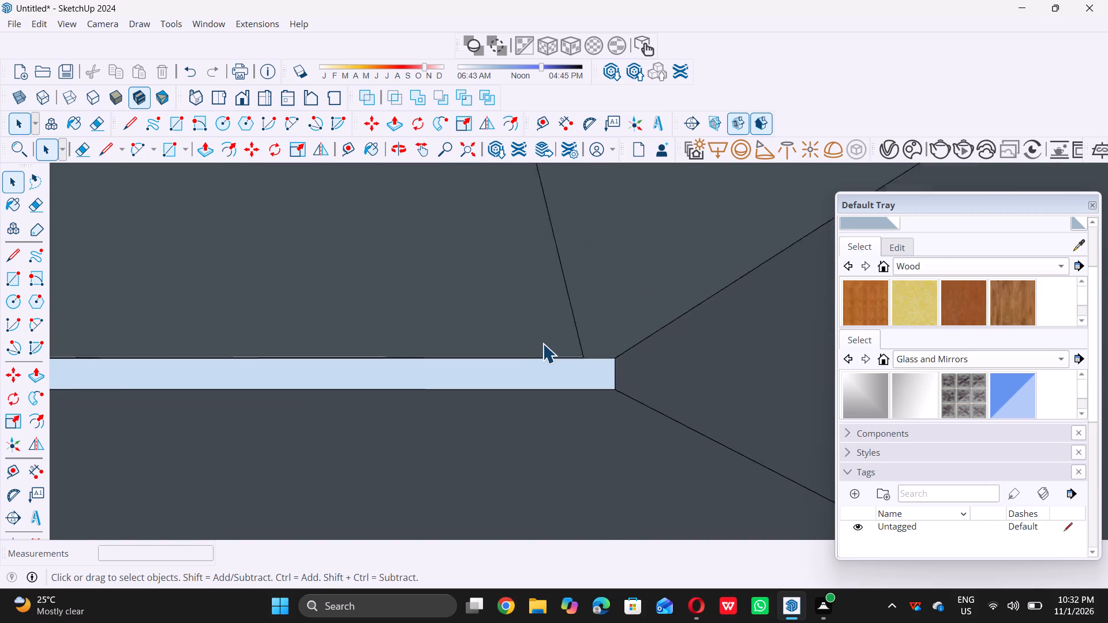
scroll(542, 343, down, 20)
scroll(542, 343, down, 9)
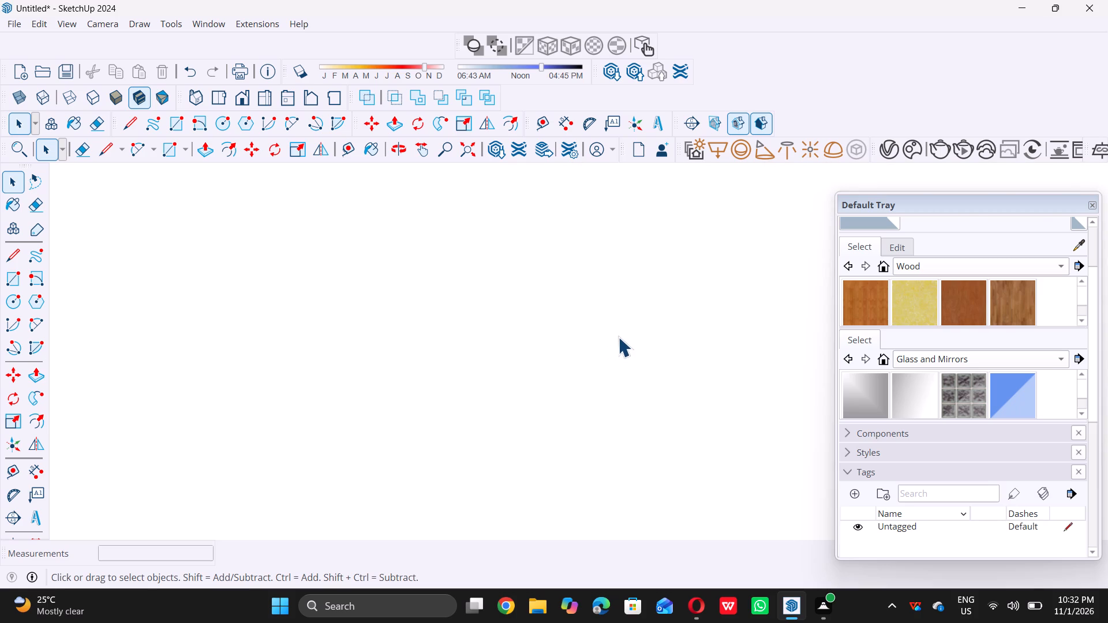
scroll(618, 337, down, 20)
scroll(618, 337, down, 4)
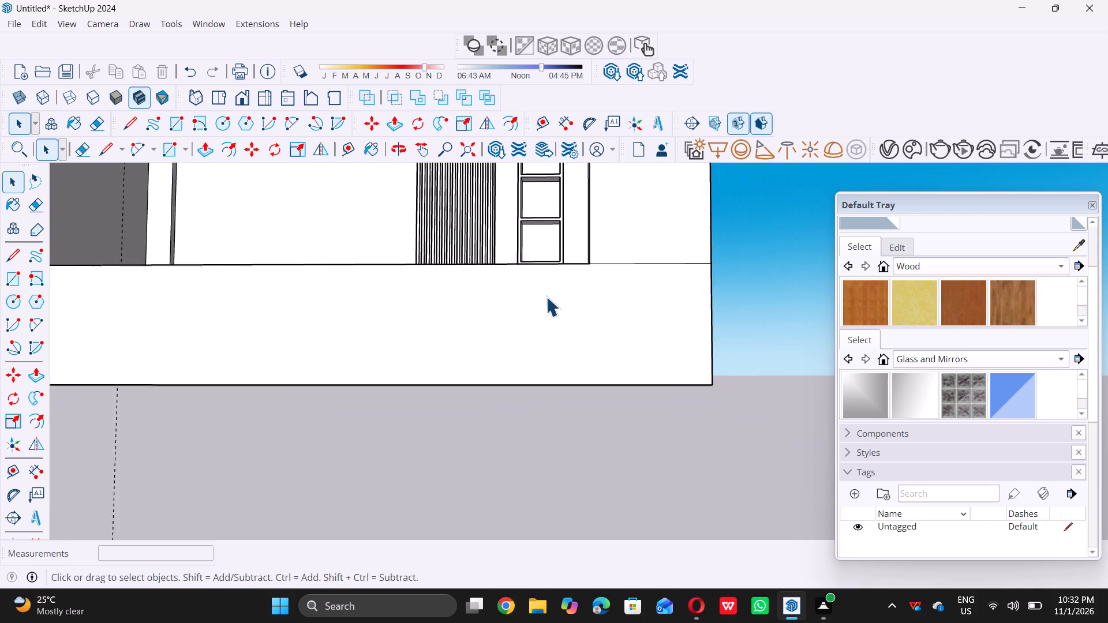
middle_drag(533, 241, 538, 268)
scroll(537, 268, up, 1)
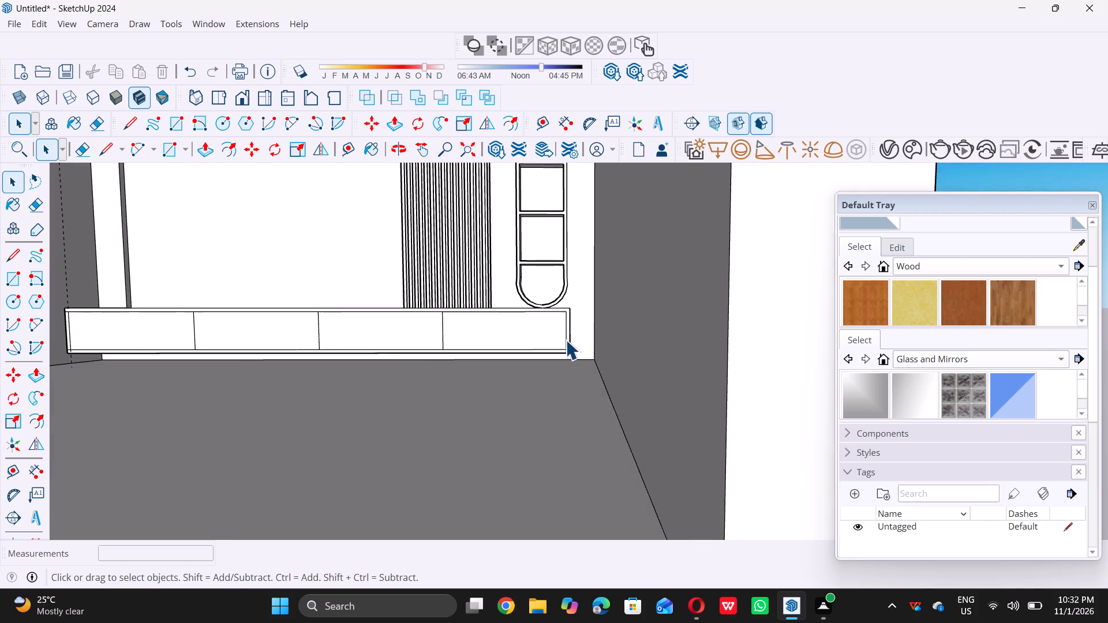
scroll(566, 340, up, 16)
middle_drag(557, 344, 549, 332)
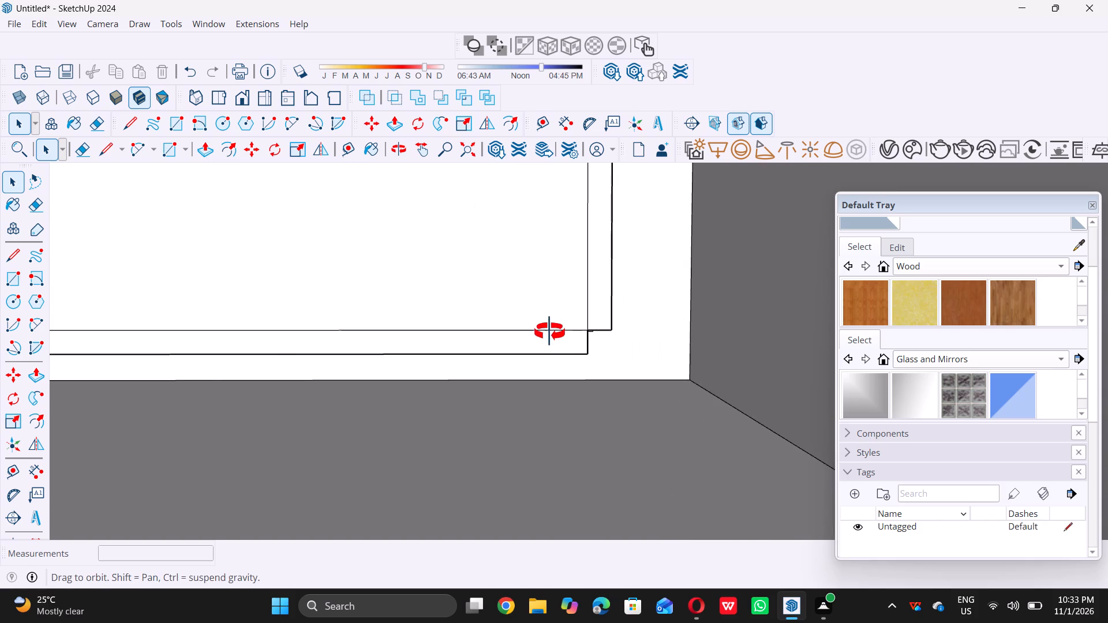
middle_drag(549, 332, 539, 318)
scroll(570, 294, up, 4)
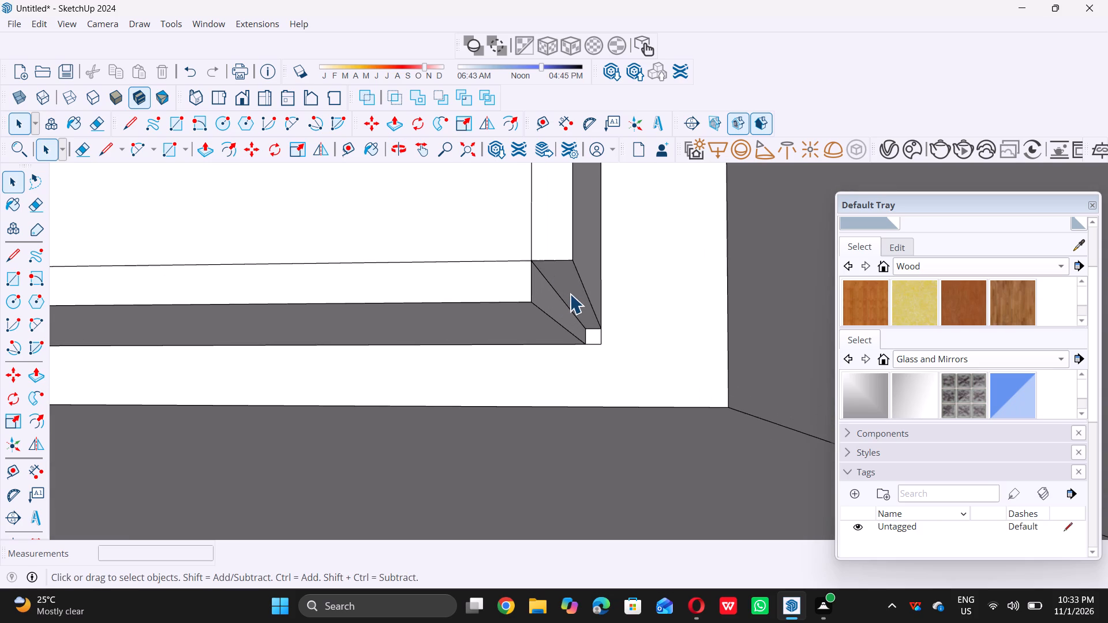
click(570, 294)
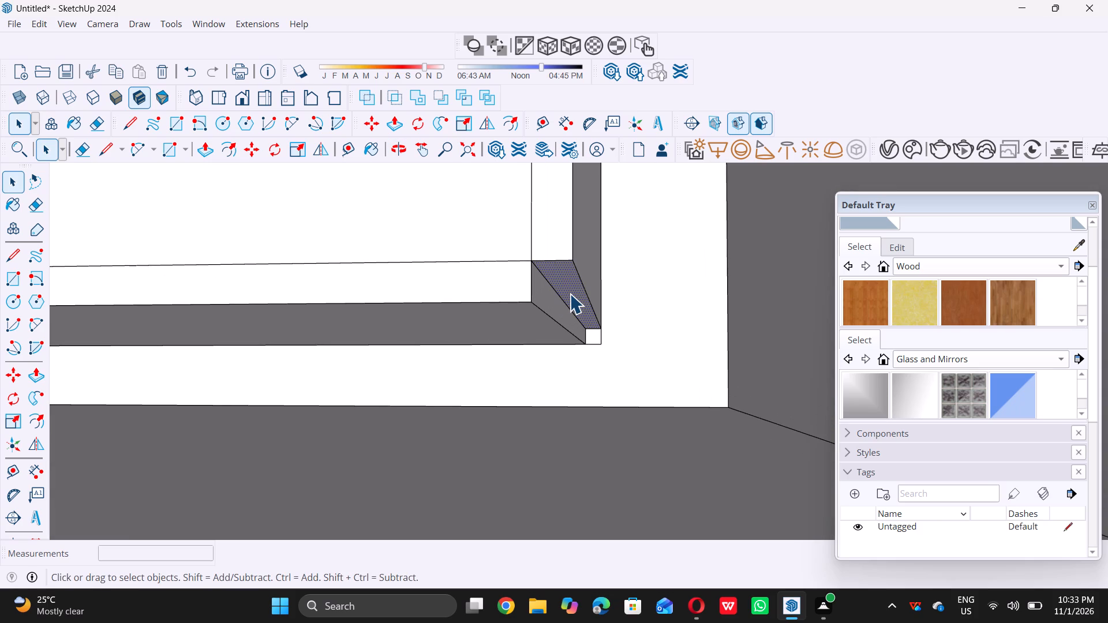
Push/Pull the selected notch face at the low ledge's bottom corner 1" down, level with the adjoining underside.
key(p)
click(570, 294)
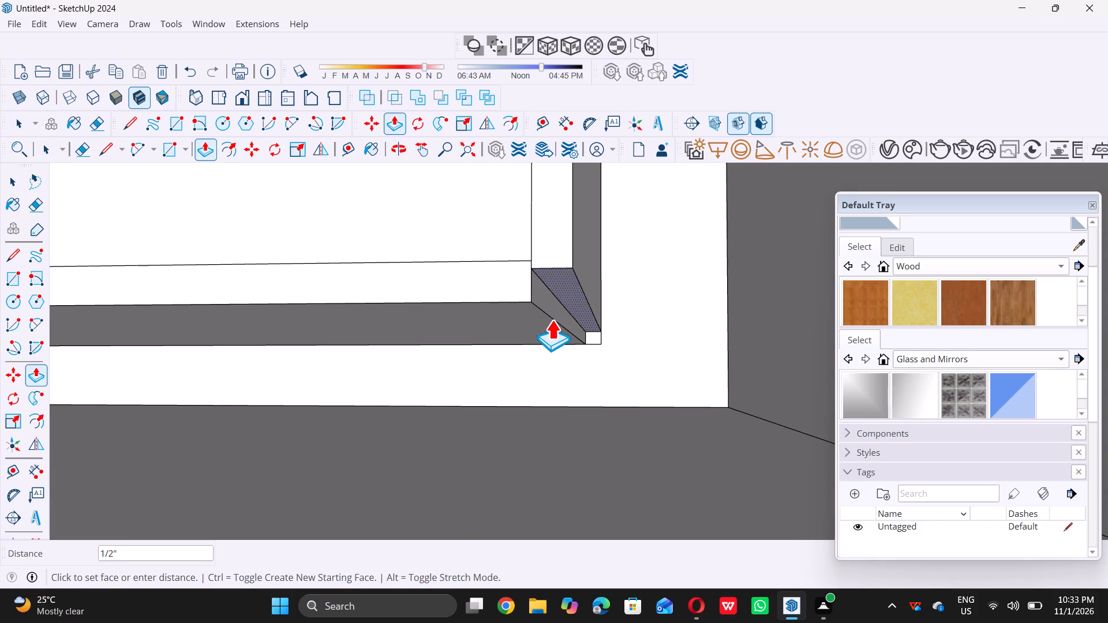
click(530, 316)
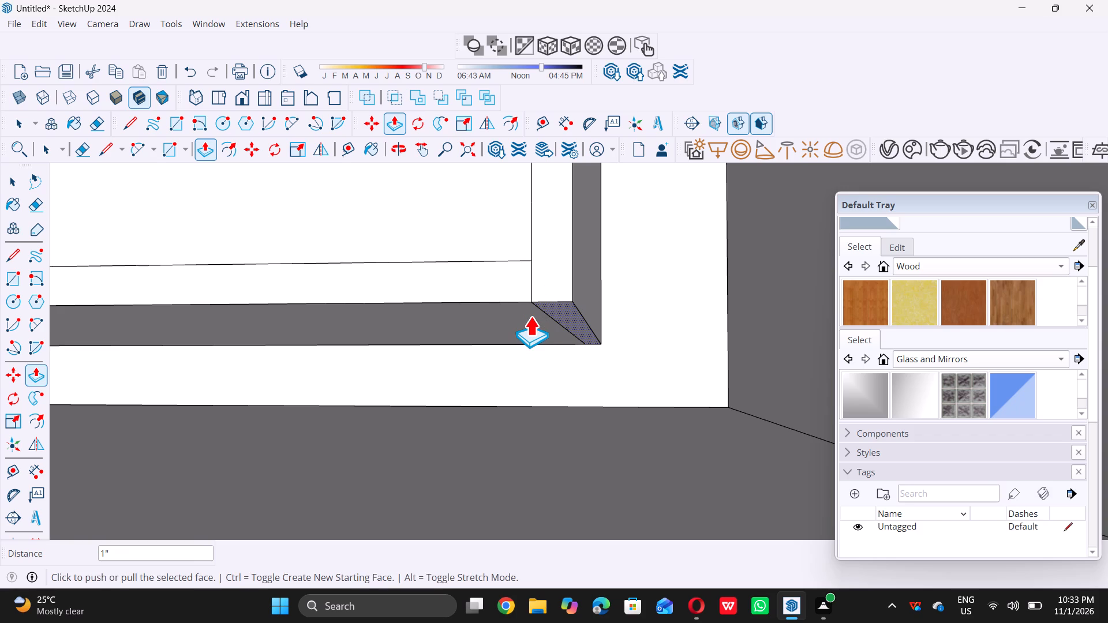
key(space)
Copy the three vertical divider lines on the low ledge's front face 1" toward the shelf-unit end.
scroll(531, 319, down, 20)
scroll(531, 319, down, 3)
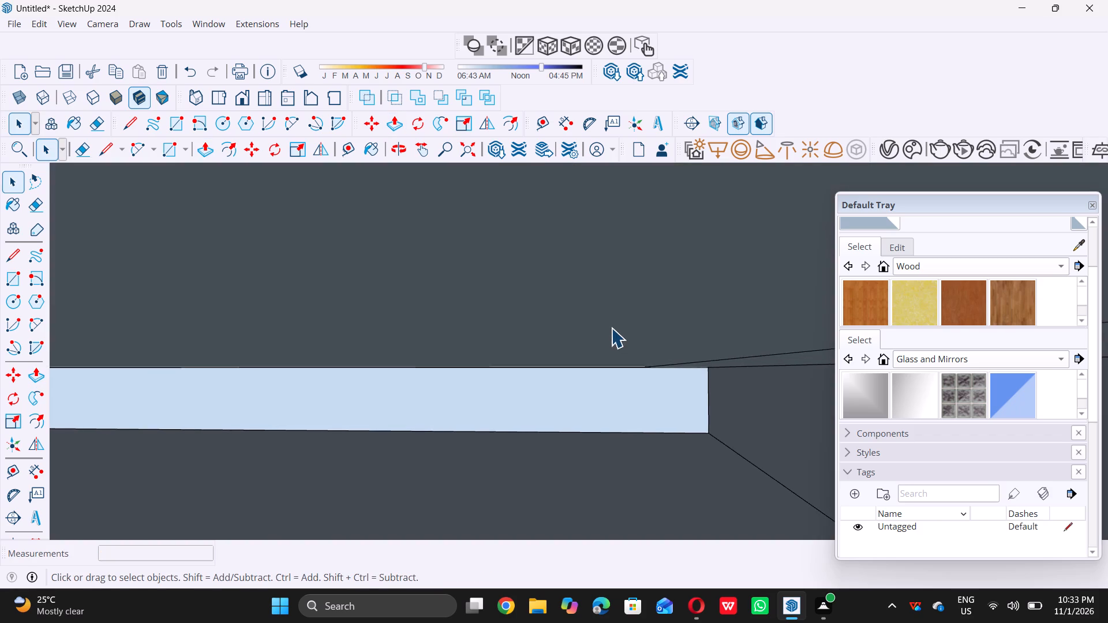
scroll(611, 328, down, 20)
scroll(611, 328, down, 11)
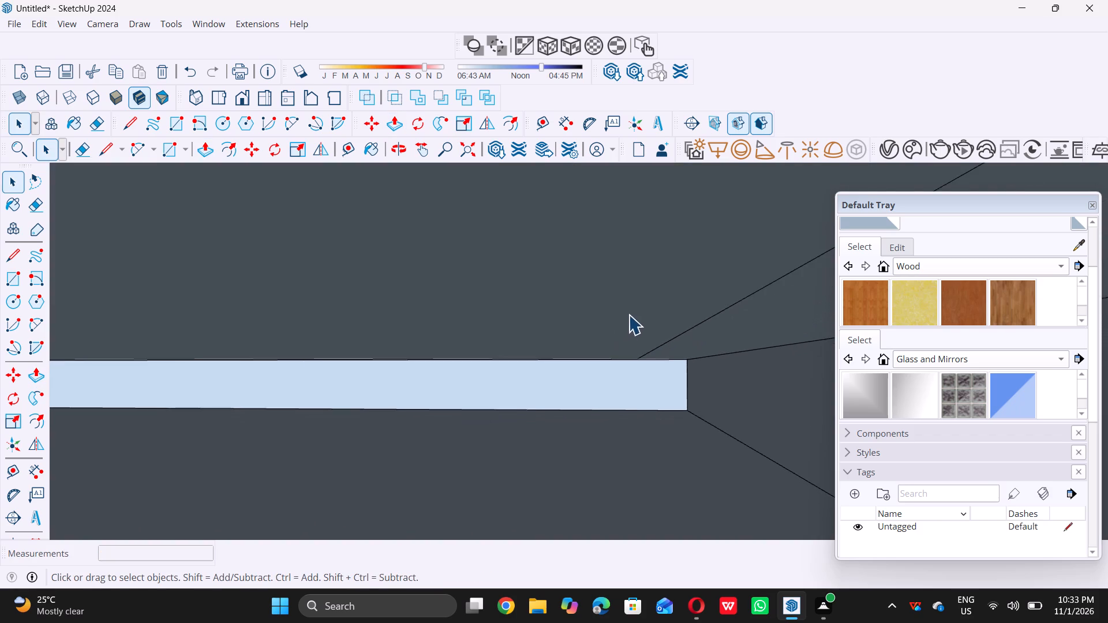
scroll(628, 314, down, 2)
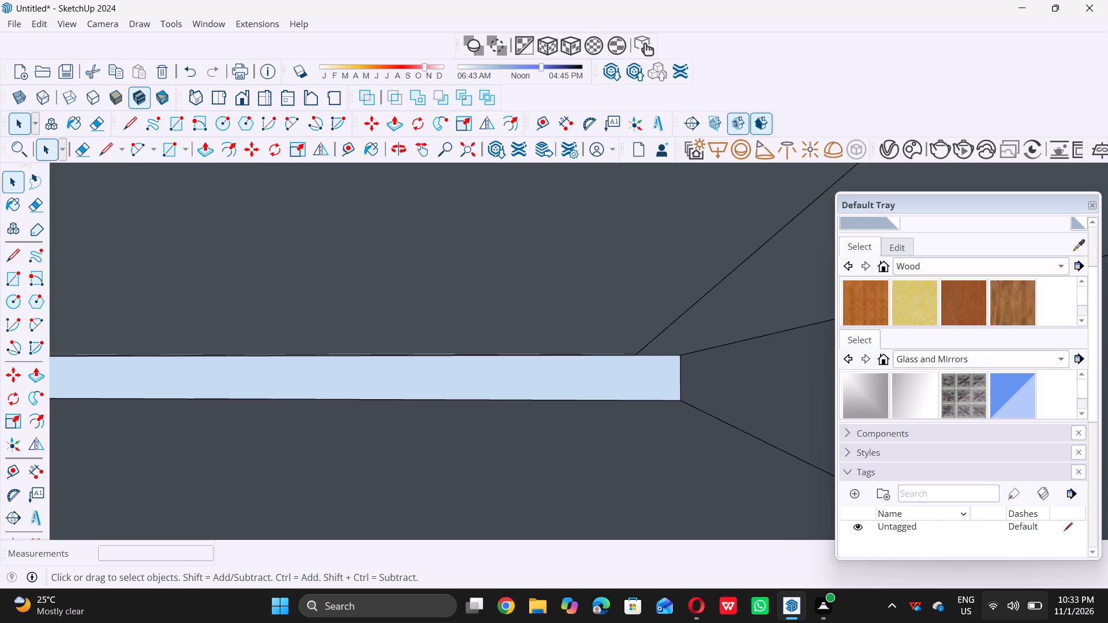
scroll(458, 323, down, 7)
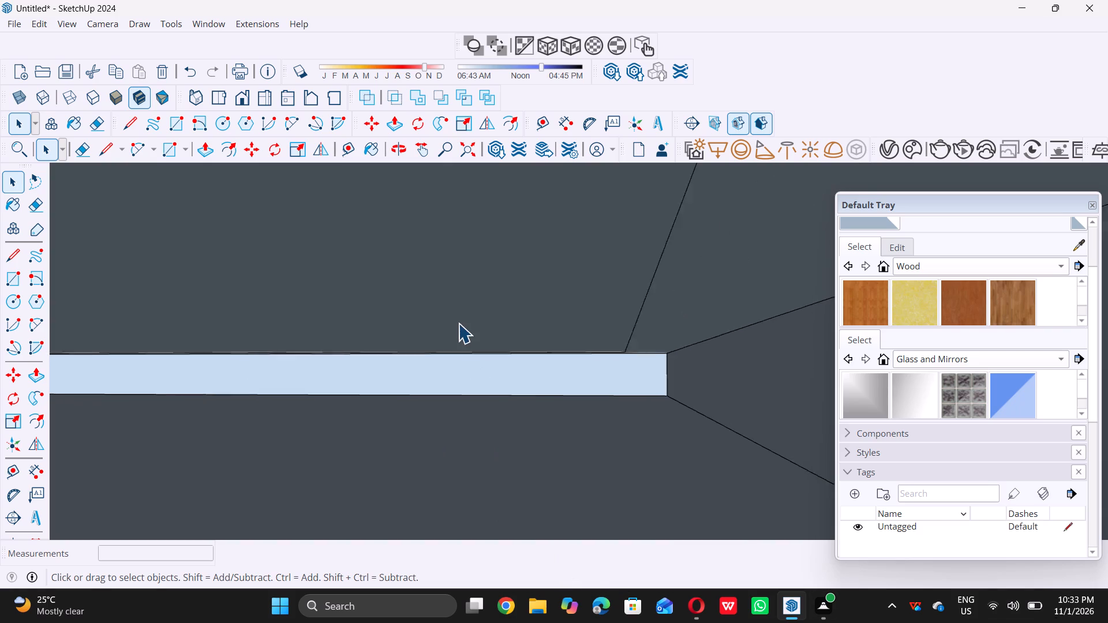
scroll(458, 323, down, 20)
scroll(458, 323, down, 10)
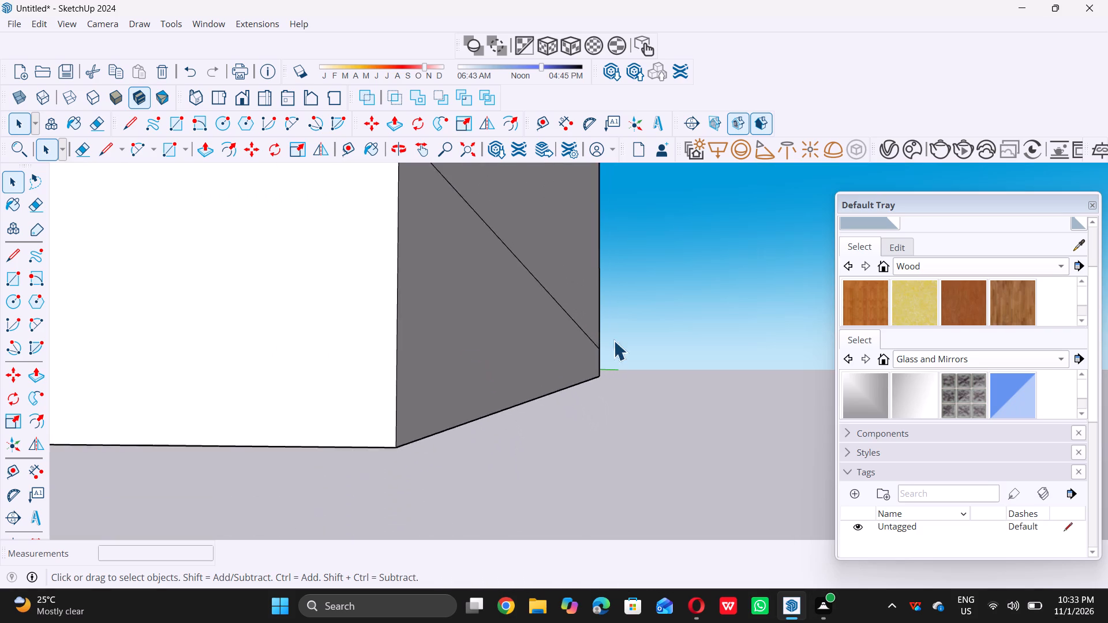
scroll(613, 340, down, 13)
scroll(667, 389, down, 5)
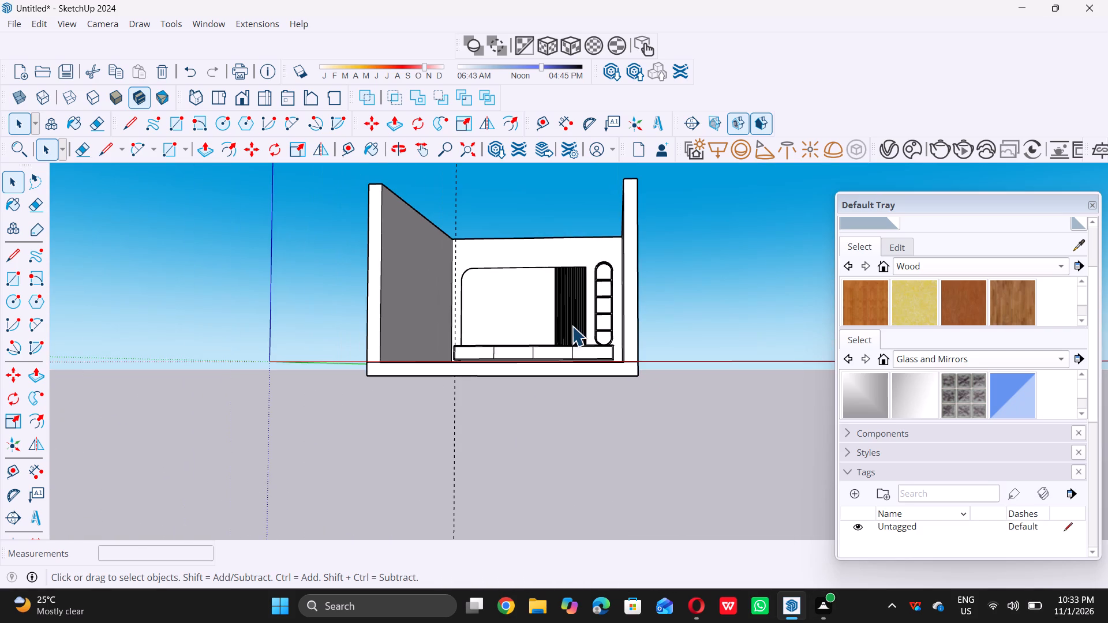
middle_drag(569, 323, 587, 343)
scroll(540, 365, up, 7)
scroll(422, 381, up, 2)
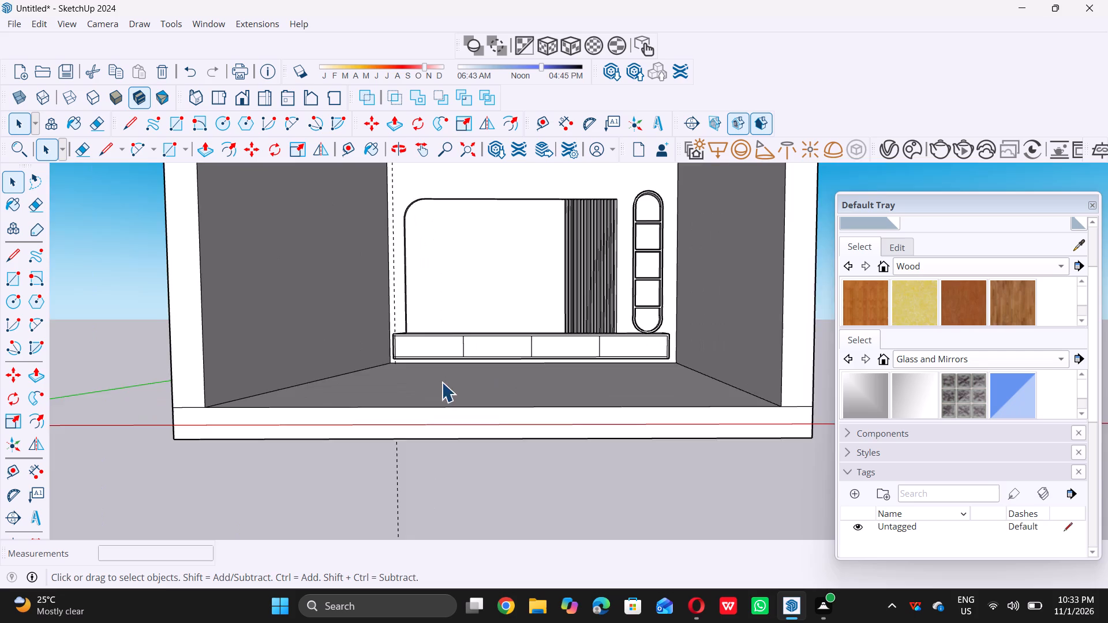
scroll(441, 382, up, 10)
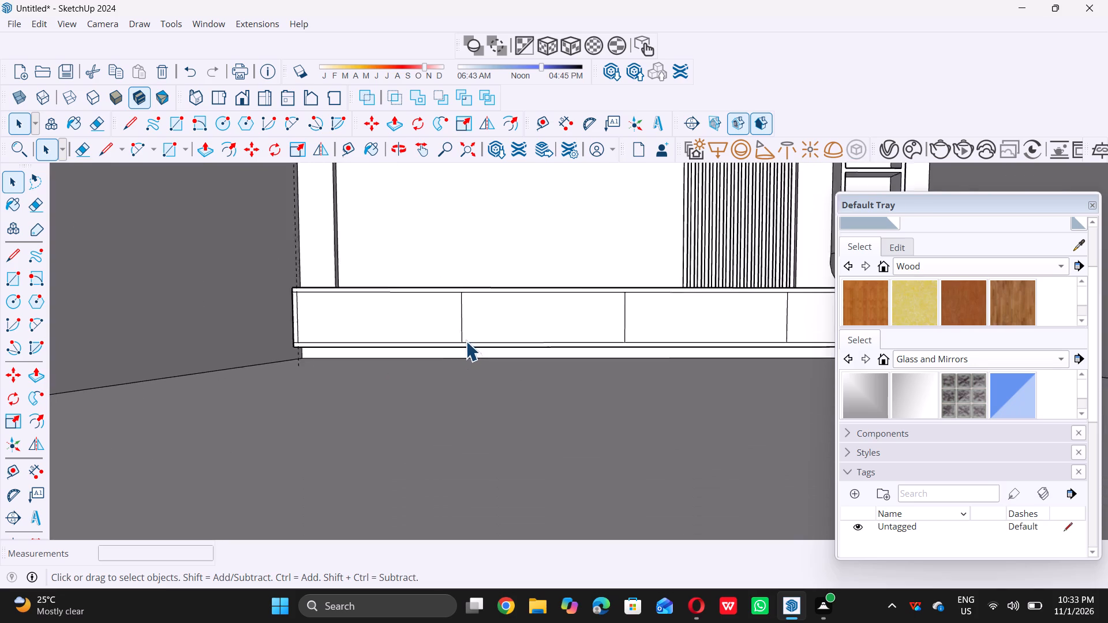
scroll(466, 341, up, 5)
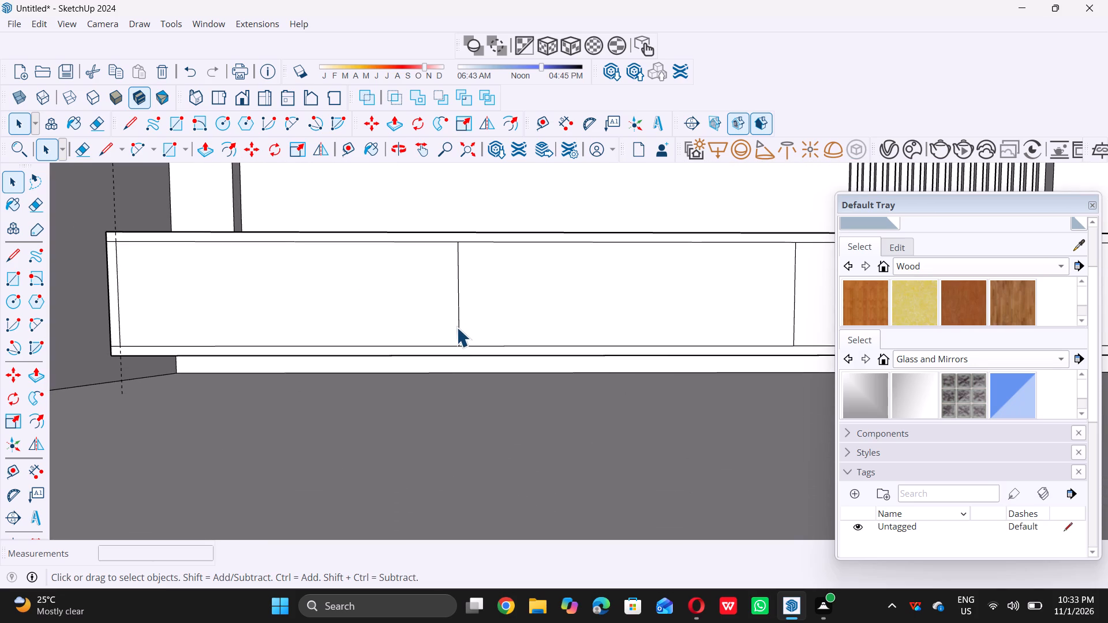
click(456, 327)
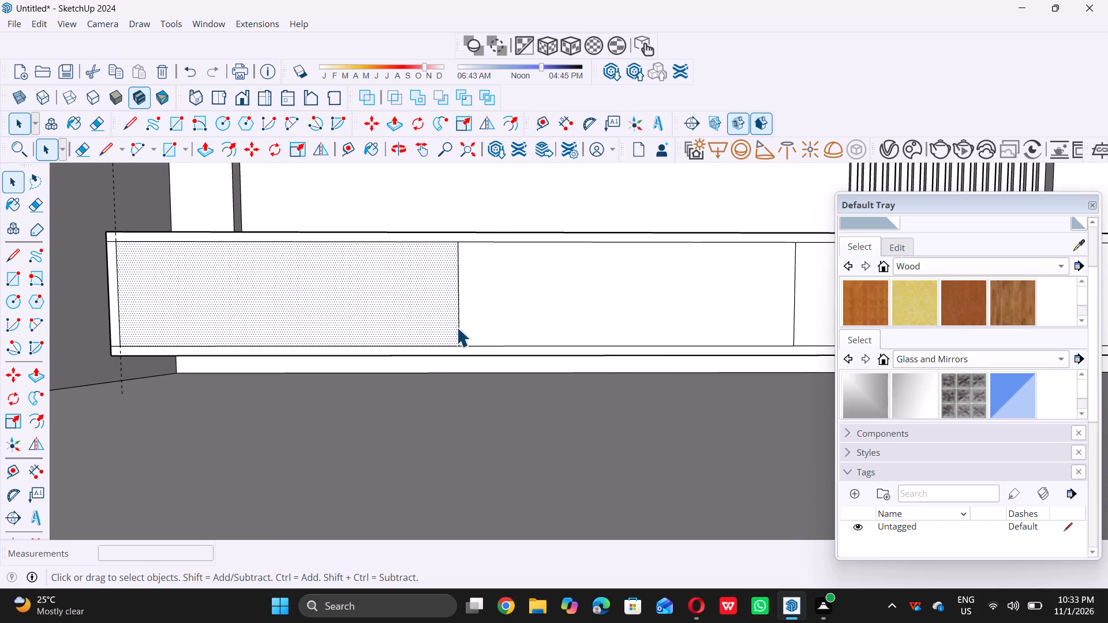
click(456, 327)
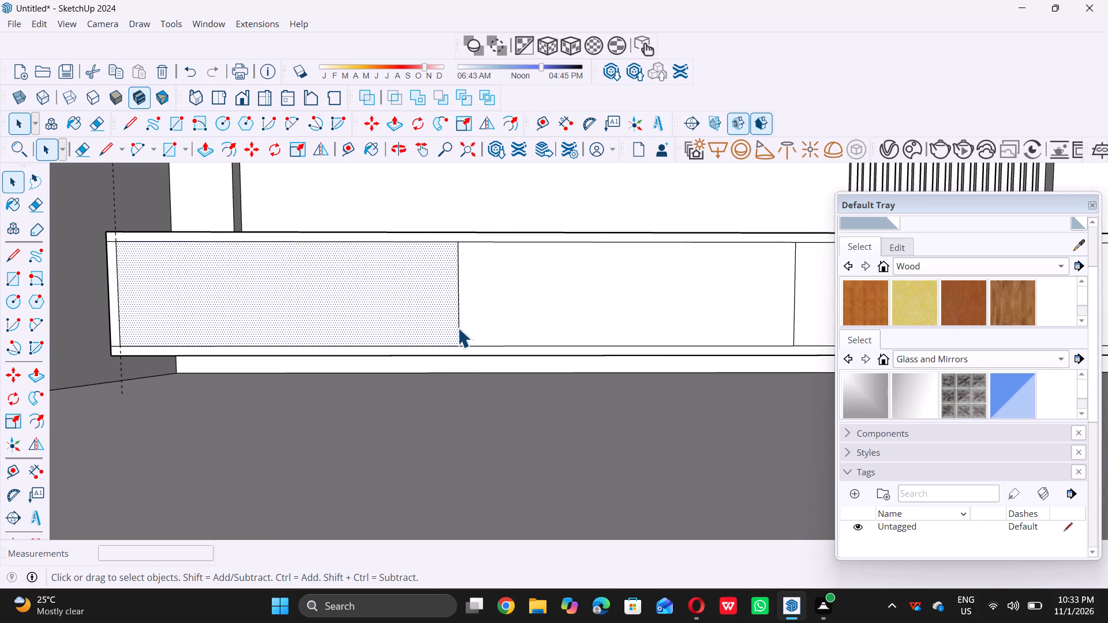
click(458, 328)
scroll(458, 328, down, 6)
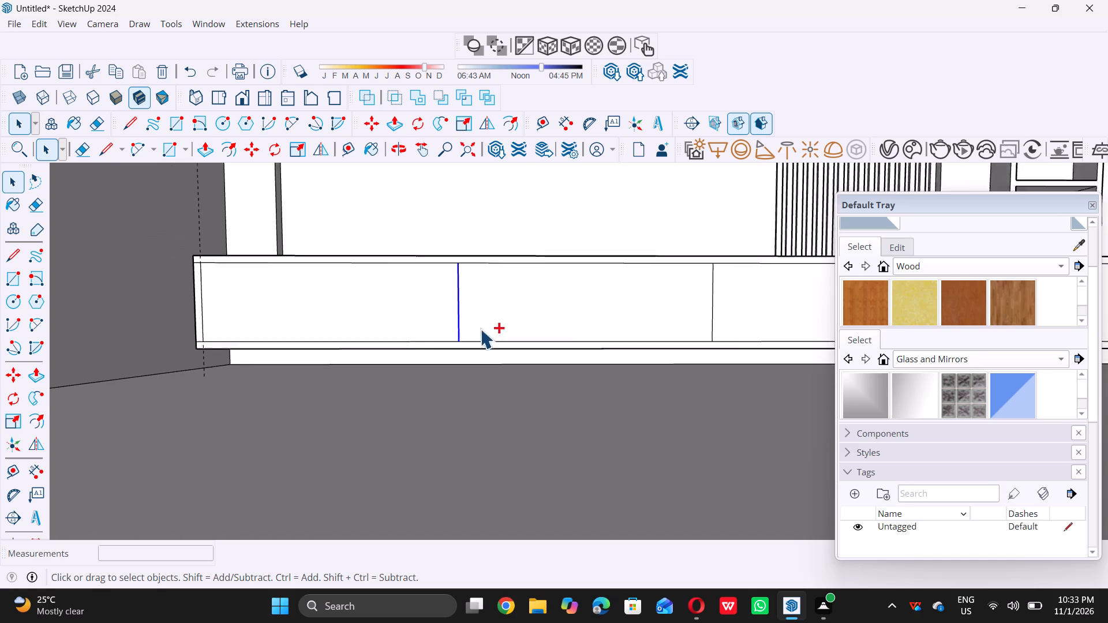
ctrl+scroll(634, 305, up, 6)
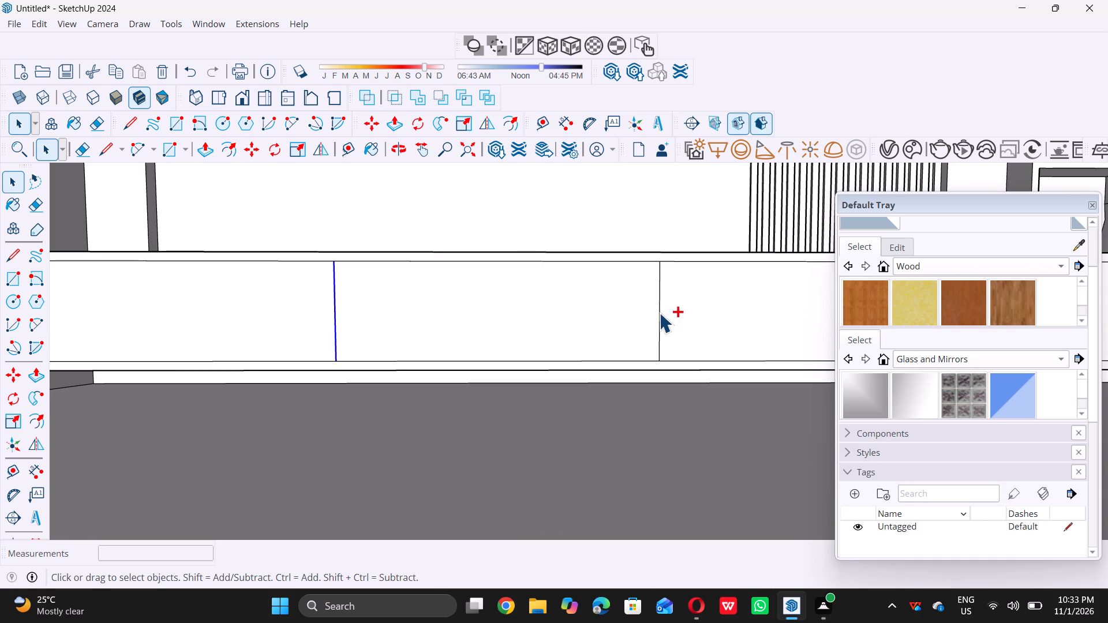
ctrl+click(659, 313)
ctrl+scroll(611, 316, down, 13)
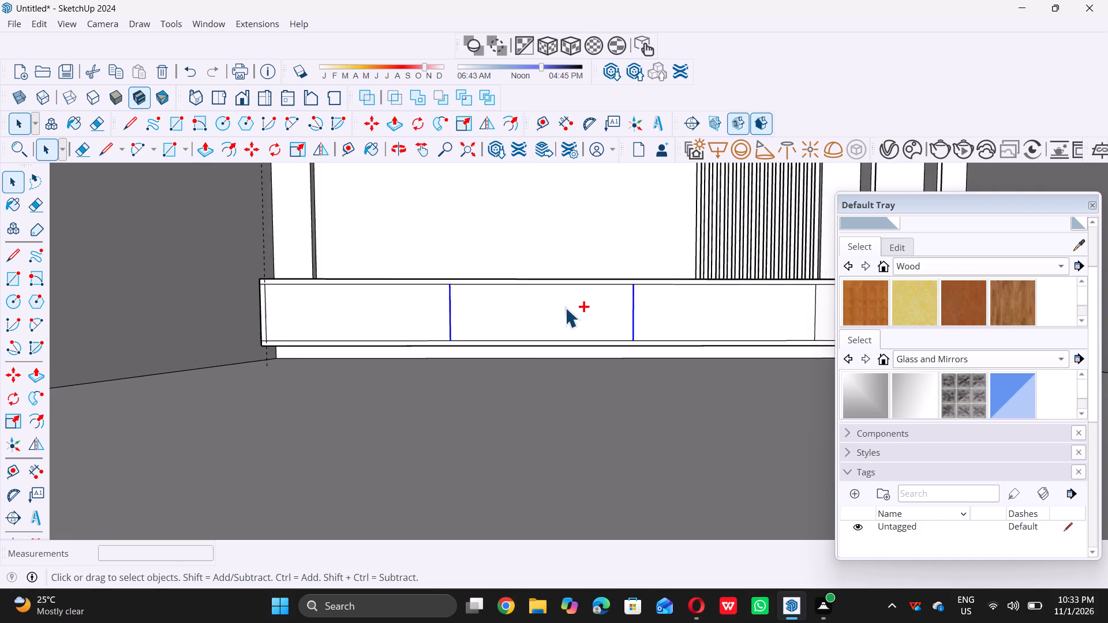
ctrl+scroll(565, 307, down, 7)
ctrl+scroll(720, 317, up, 12)
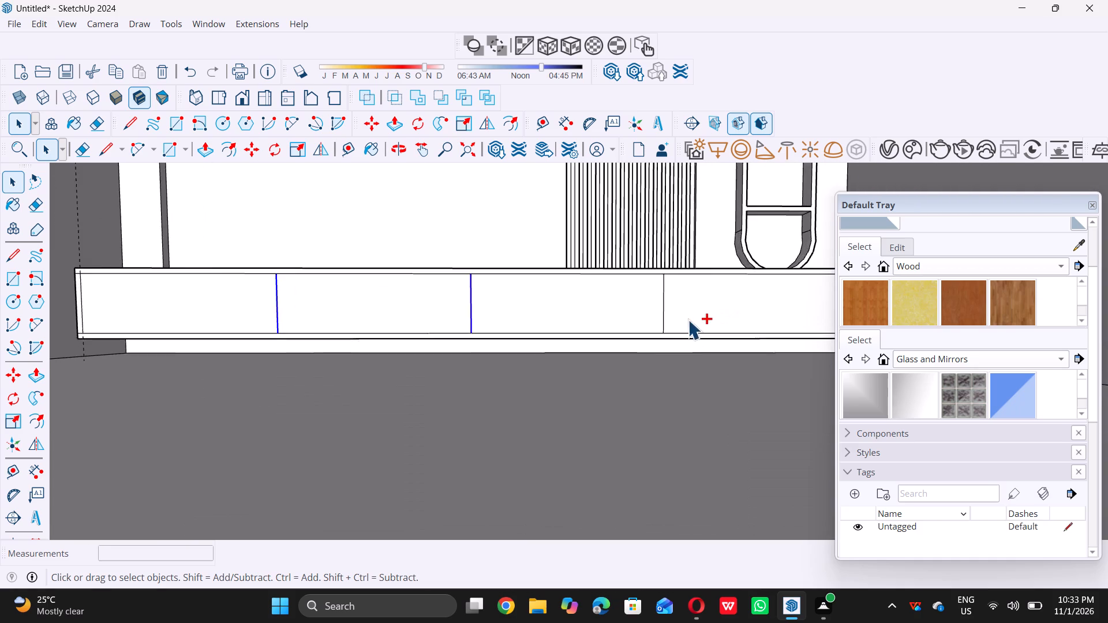
ctrl+scroll(667, 320, up, 9)
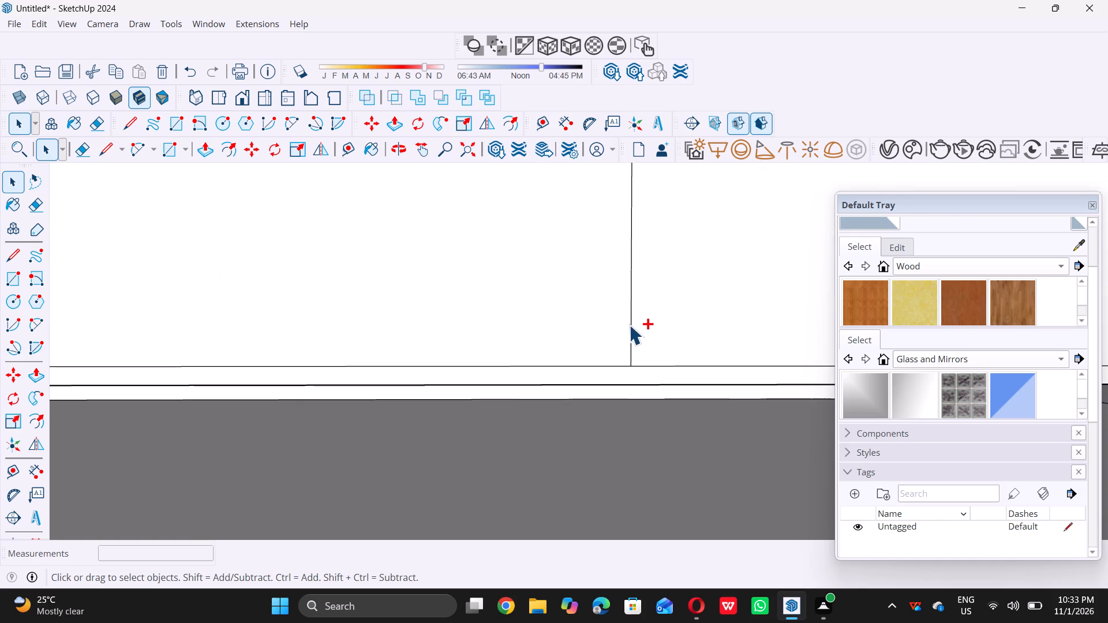
ctrl+click(630, 324)
key(m)
scroll(630, 324, down, 9)
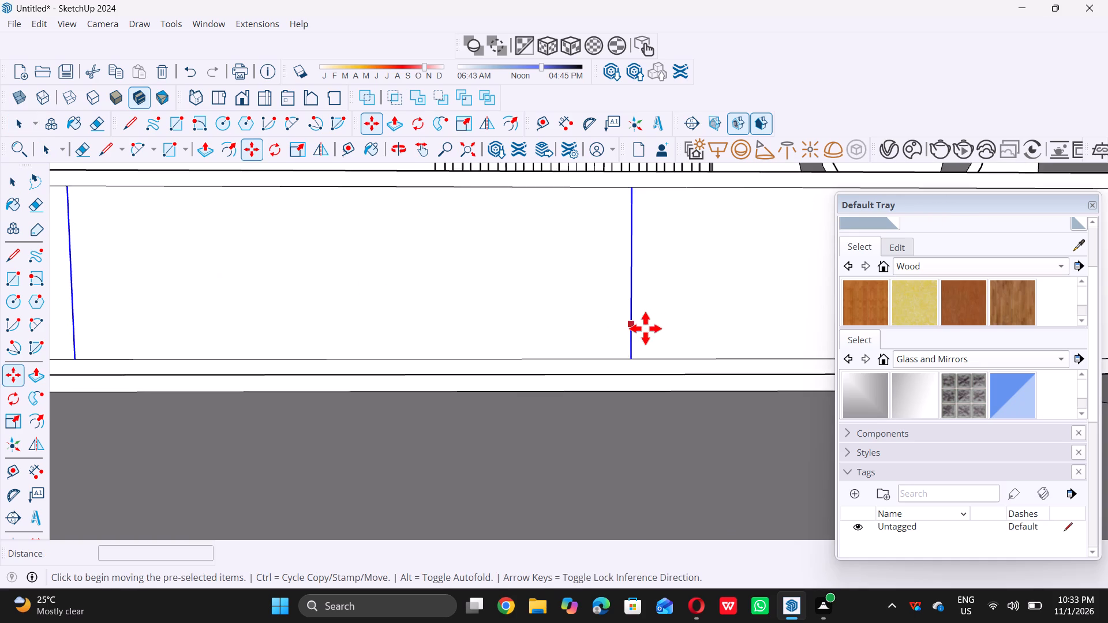
scroll(645, 328, down, 10)
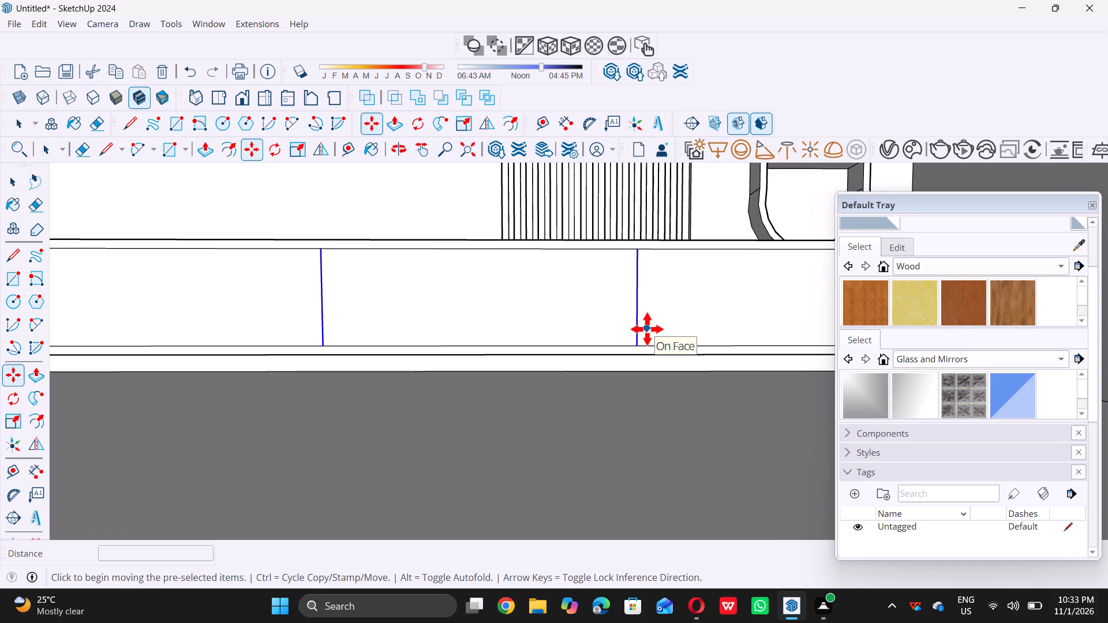
scroll(647, 329, down, 5)
scroll(349, 338, up, 4)
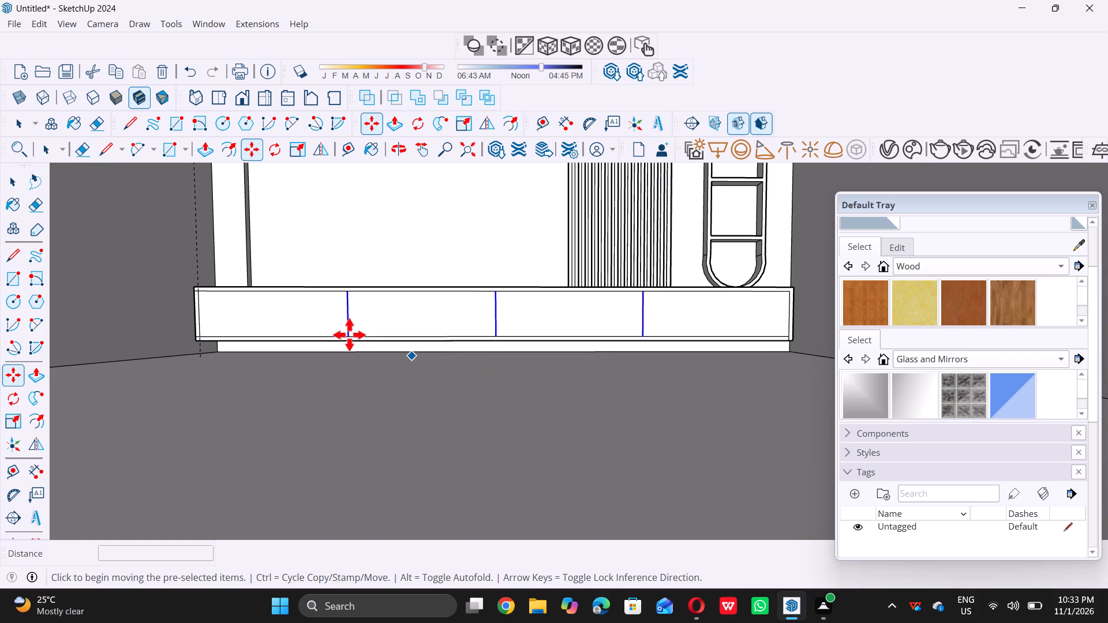
scroll(349, 334, up, 5)
click(349, 334)
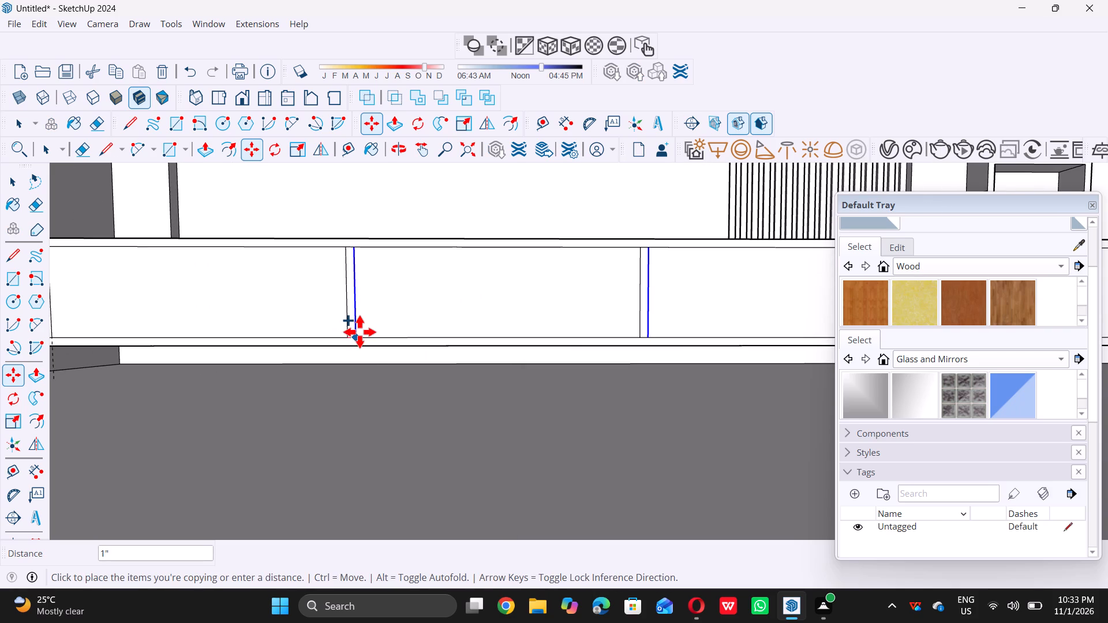
triple_click(360, 332)
double_click(360, 332)
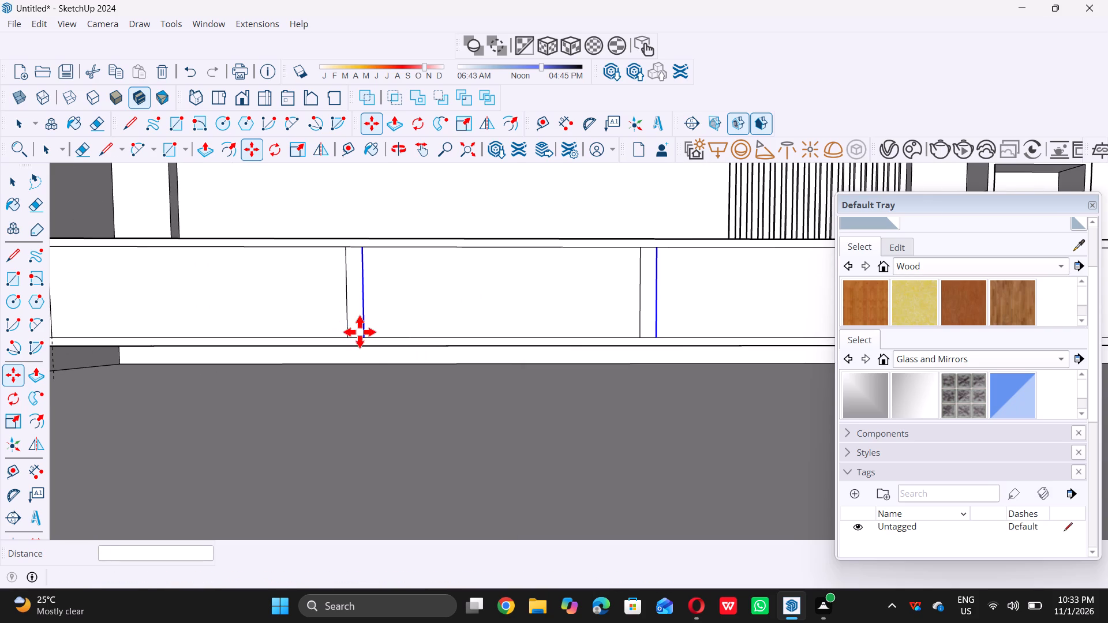
key(ctrl+z)
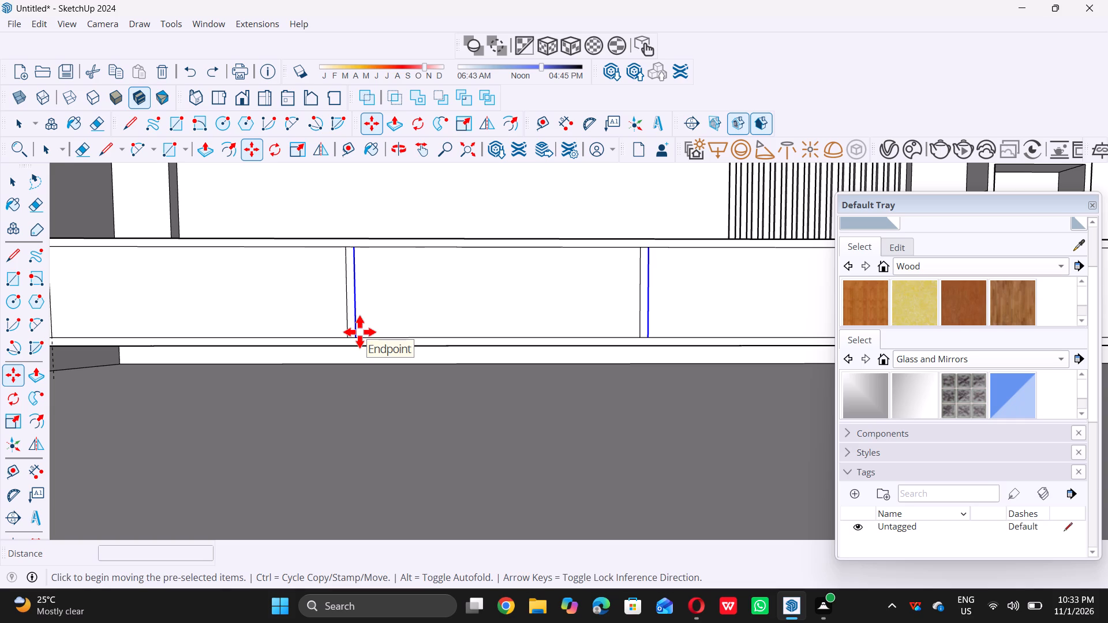
key(space)
scroll(360, 332, down, 18)
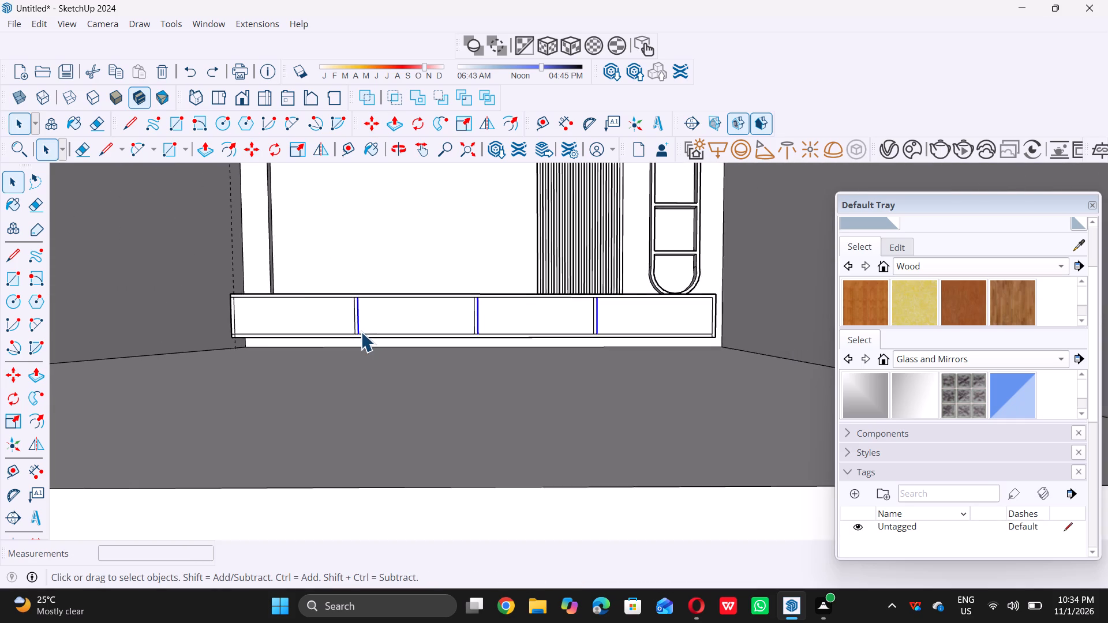
scroll(361, 332, down, 7)
click(607, 321)
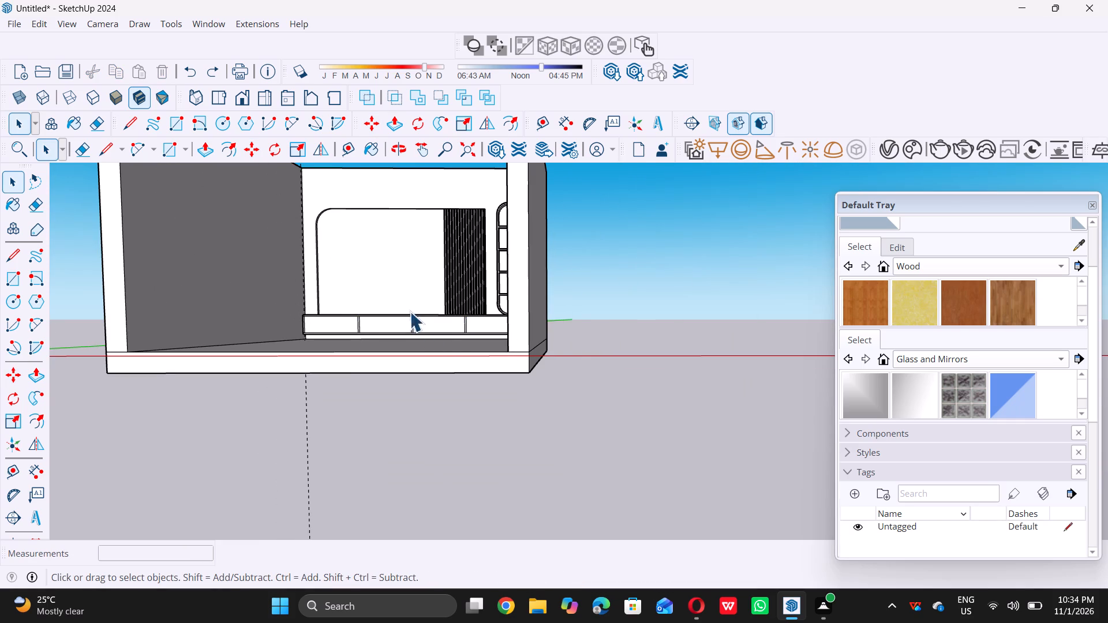
Erase the short upper and lower inset line segments between the first pair of divider lines, farthest from the shelf unit.
middle_drag(351, 294, 369, 330)
scroll(369, 331, up, 8)
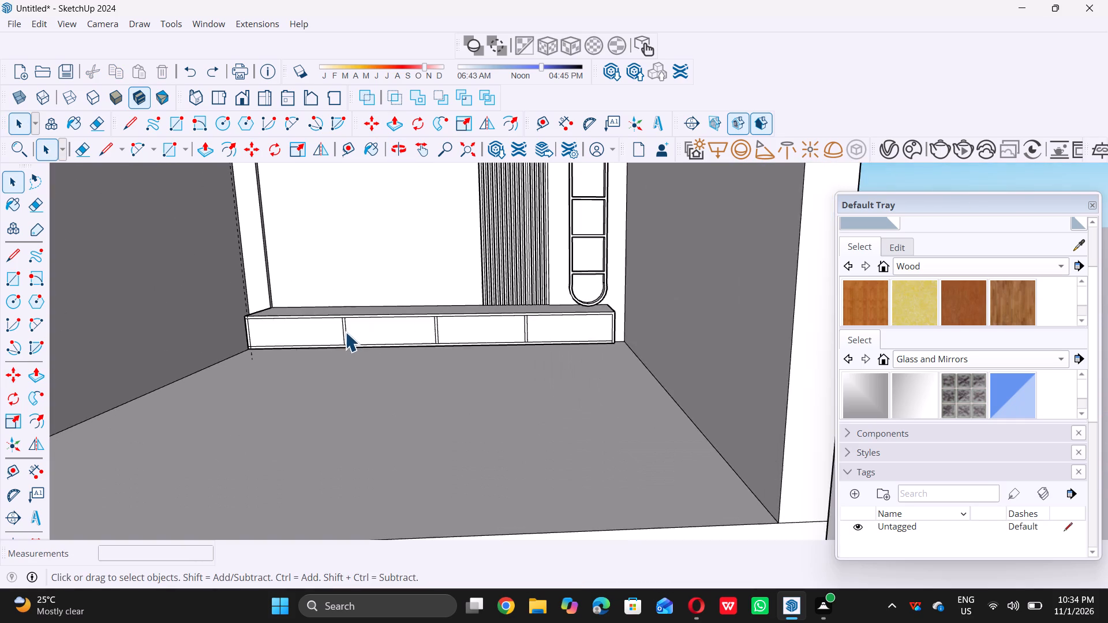
scroll(345, 332, up, 17)
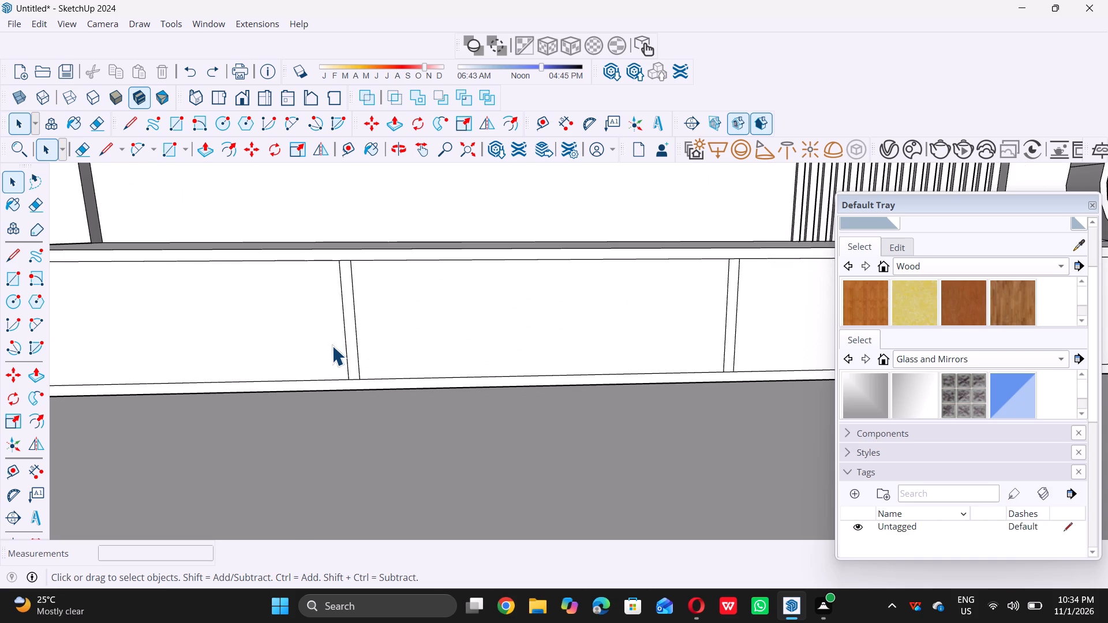
key(e)
scroll(344, 262, up, 4)
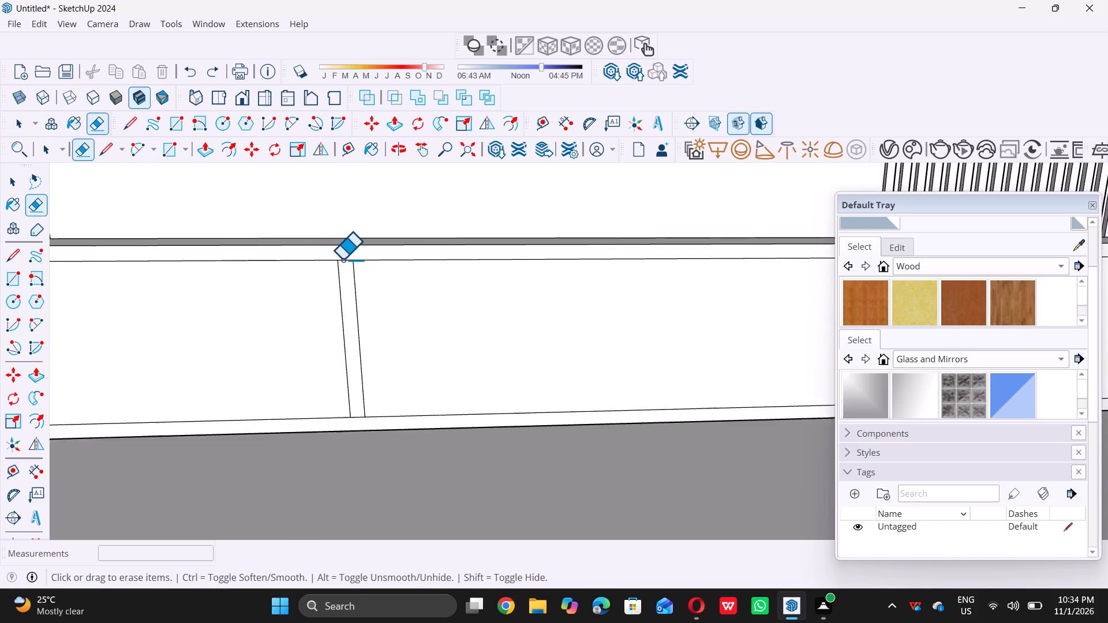
scroll(342, 259, up, 1)
click(342, 259)
scroll(347, 260, down, 11)
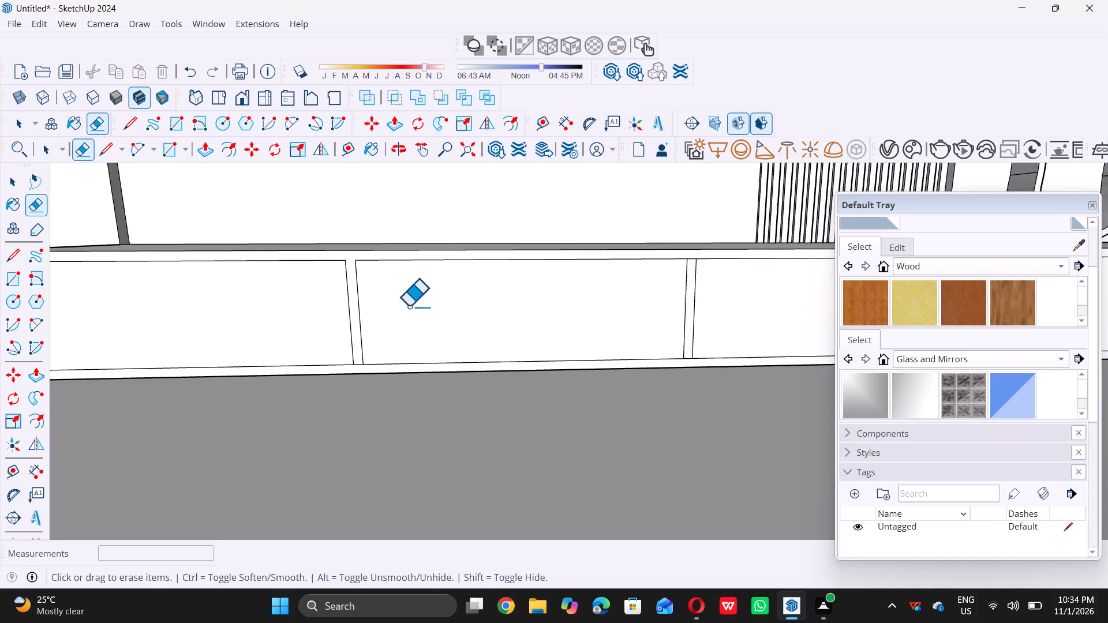
scroll(383, 364, up, 14)
scroll(340, 318, up, 2)
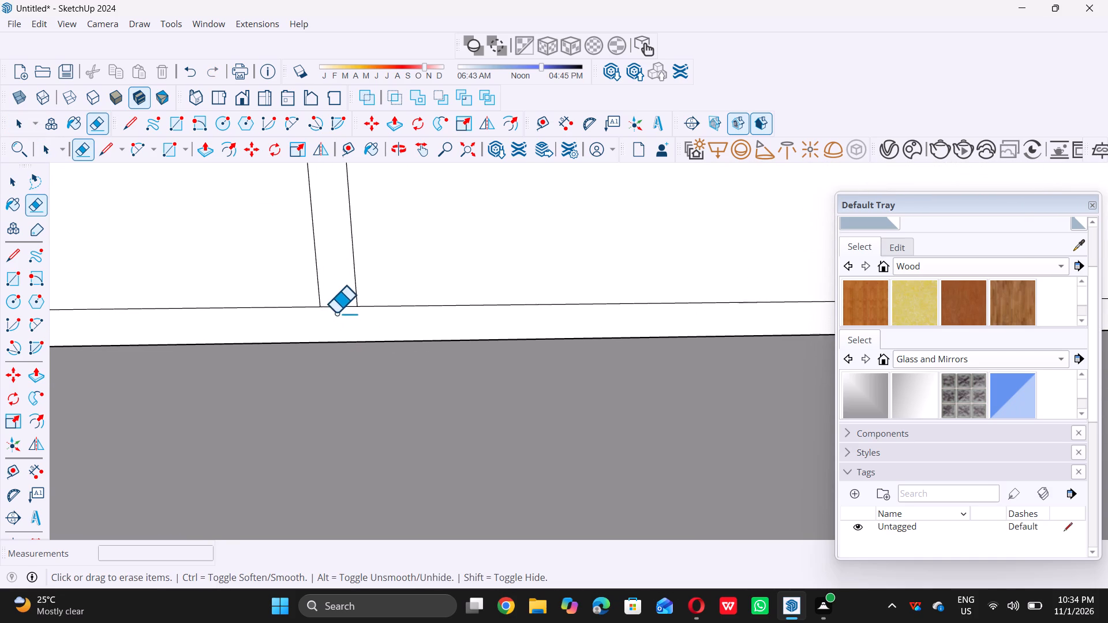
scroll(336, 313, up, 1)
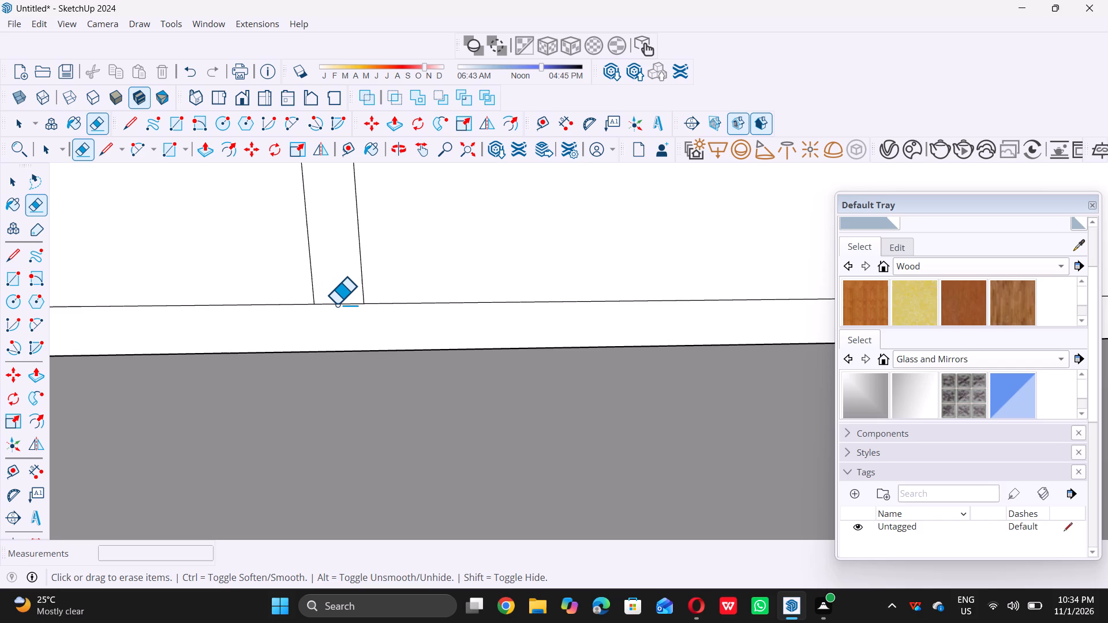
double_click(336, 302)
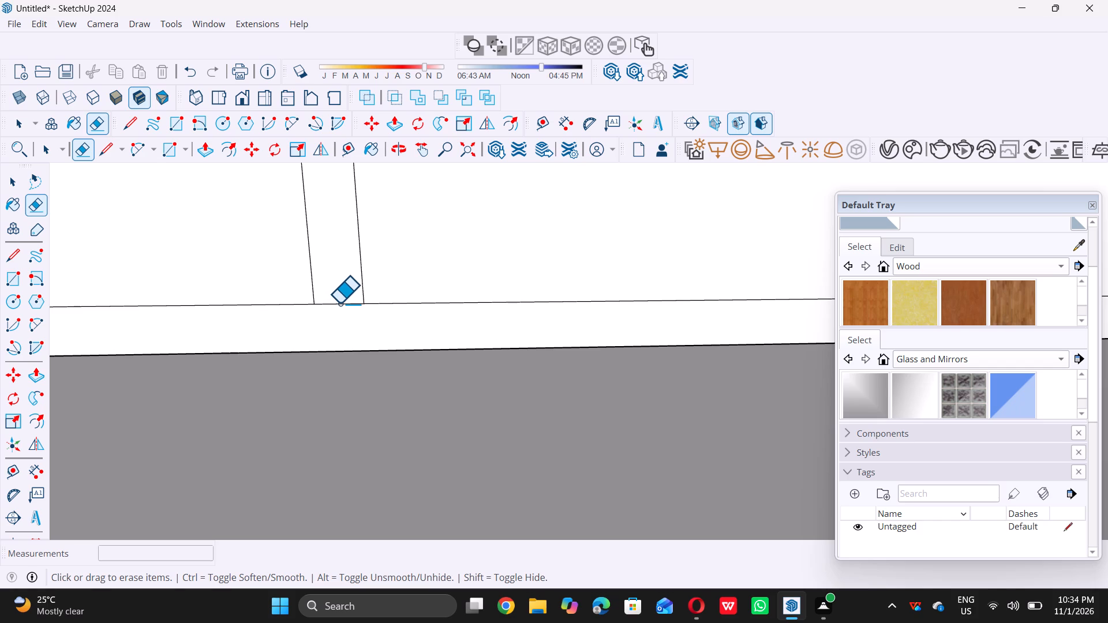
triple_click(339, 303)
scroll(339, 303, down, 20)
scroll(339, 303, down, 4)
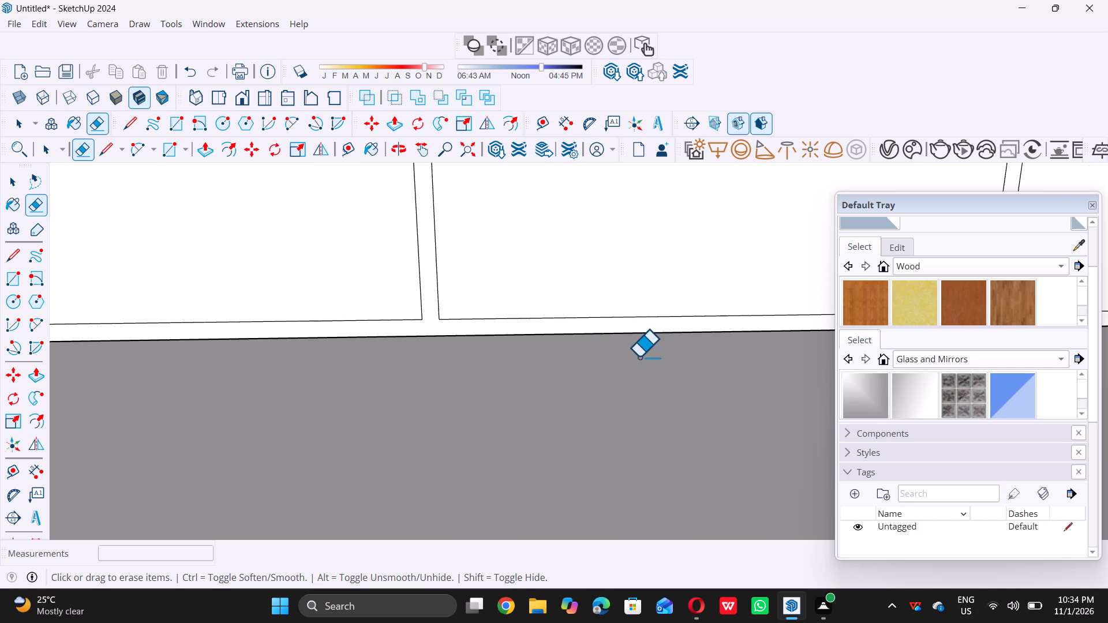
Erase the short upper and lower inset segments and the dashed guide line at the low ledge's end farthest from the shelf unit.
scroll(639, 356, down, 6)
scroll(287, 290, up, 6)
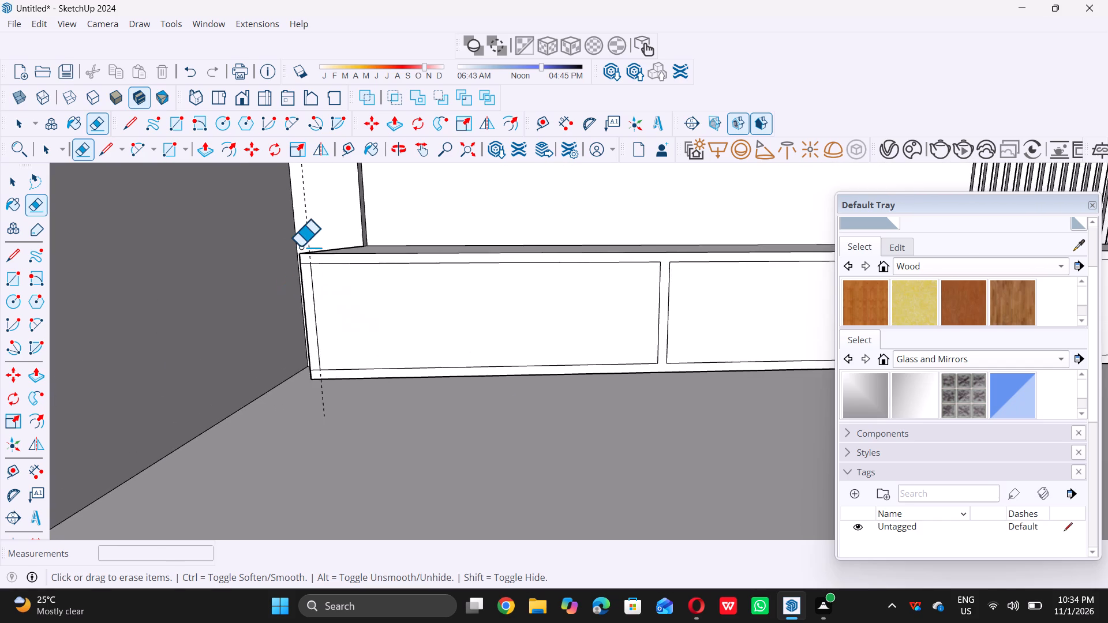
scroll(298, 256, up, 16)
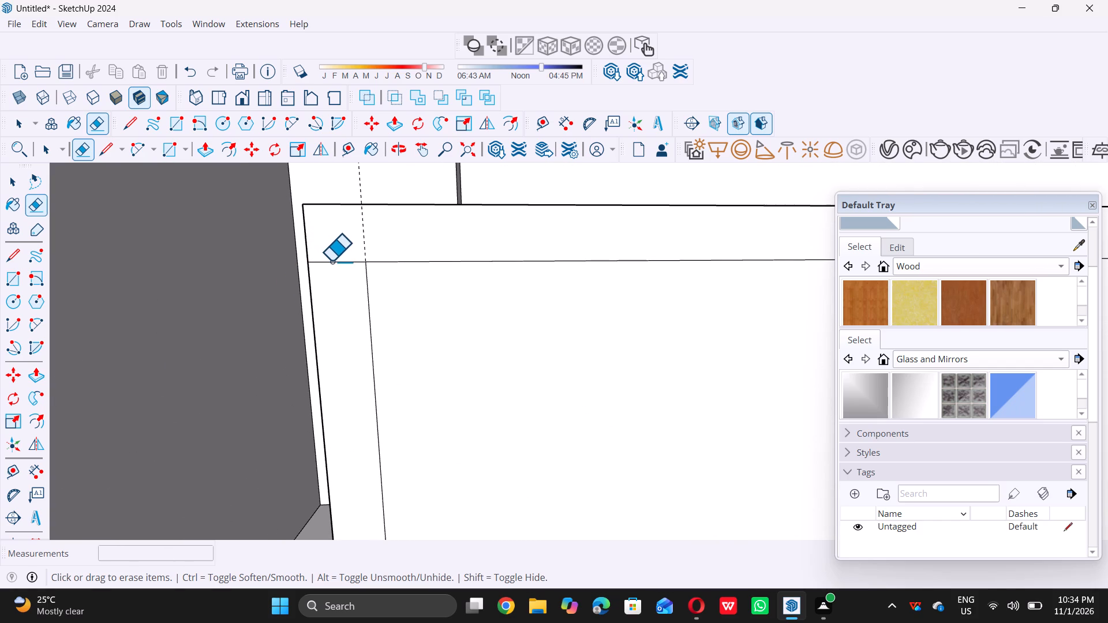
click(333, 262)
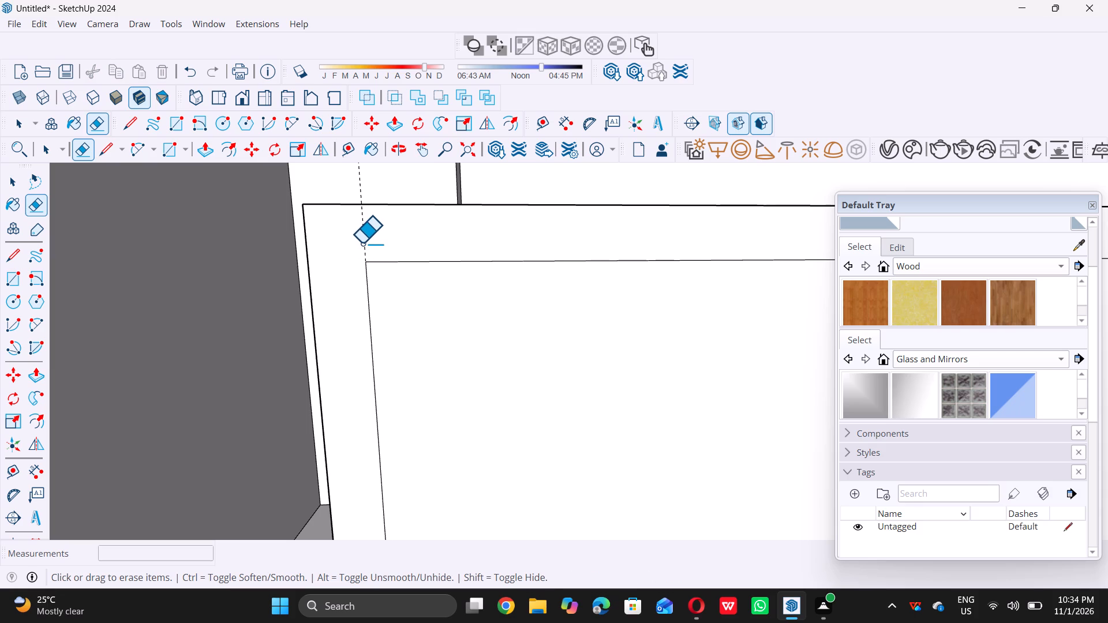
click(364, 243)
scroll(364, 242, down, 17)
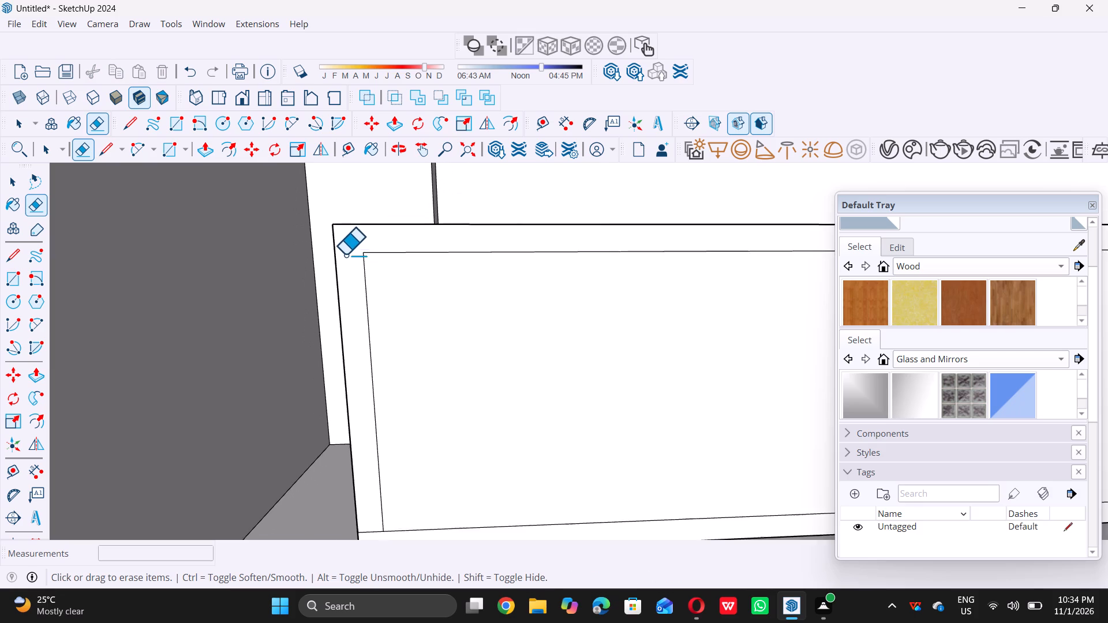
scroll(345, 254, down, 9)
scroll(372, 427, up, 12)
scroll(358, 358, up, 2)
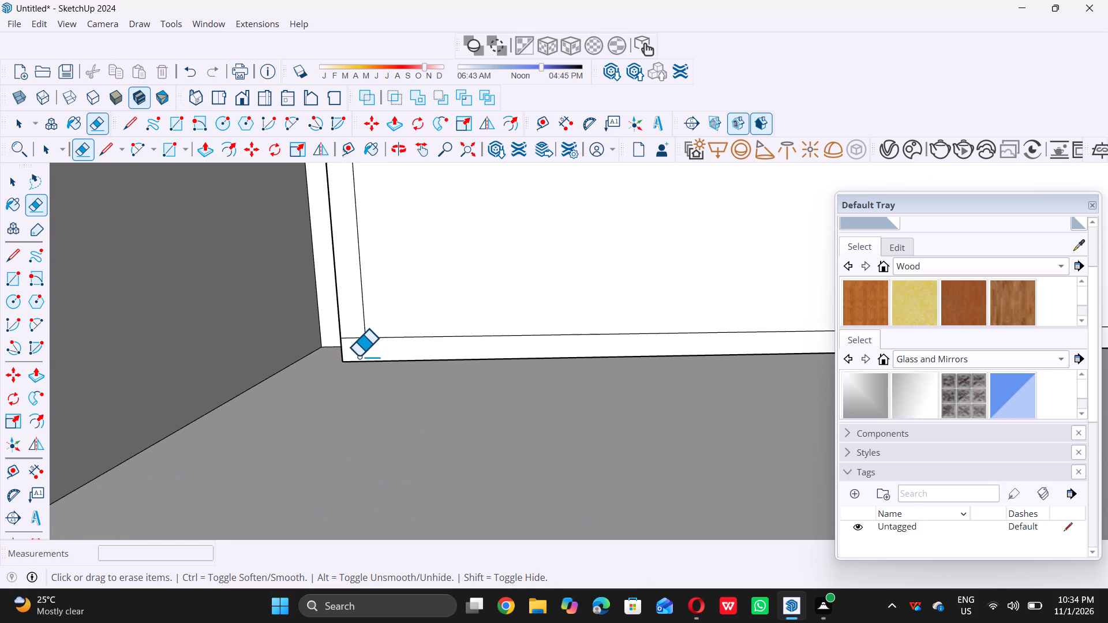
scroll(358, 356, up, 2)
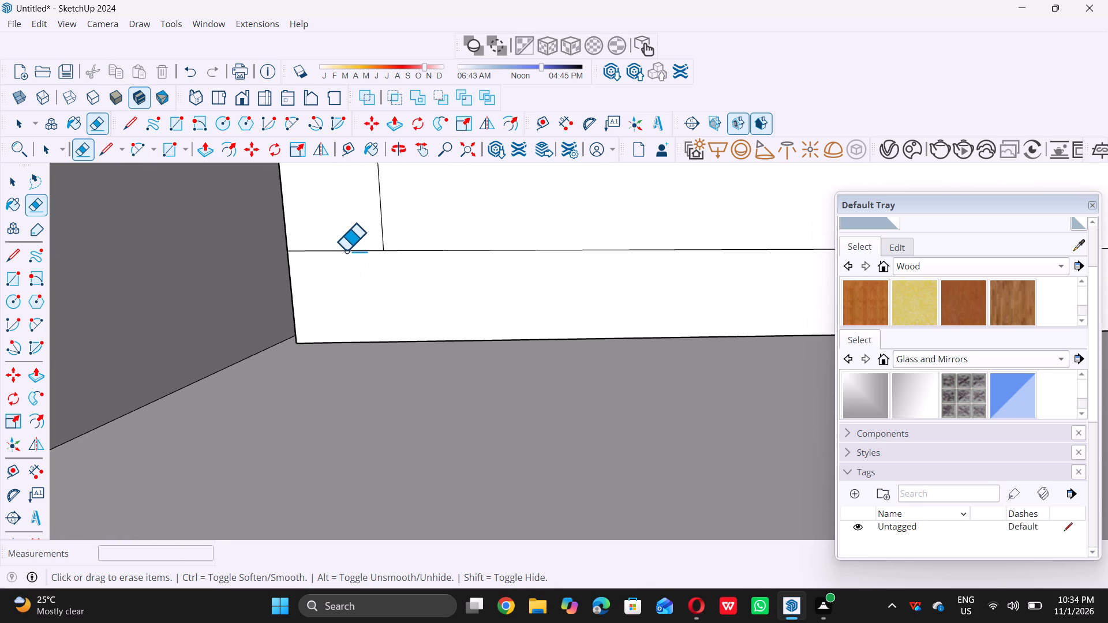
click(346, 250)
scroll(344, 257, down, 18)
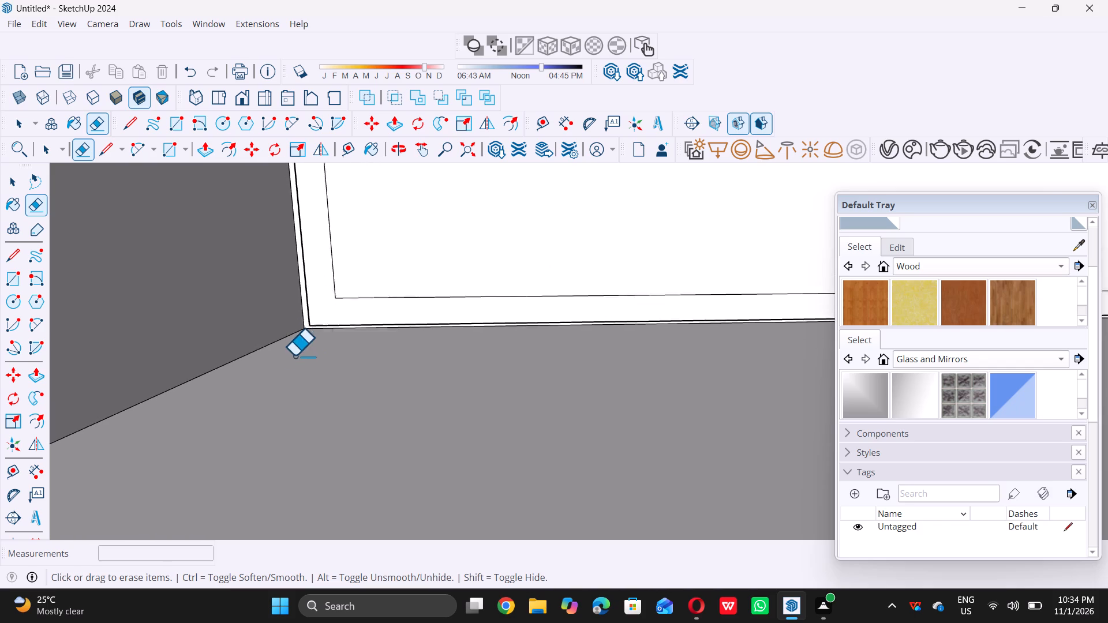
Erase the short lower and upper inset line segments between the middle pair of divider lines on the low ledge's front.
scroll(294, 355, down, 20)
scroll(294, 355, down, 6)
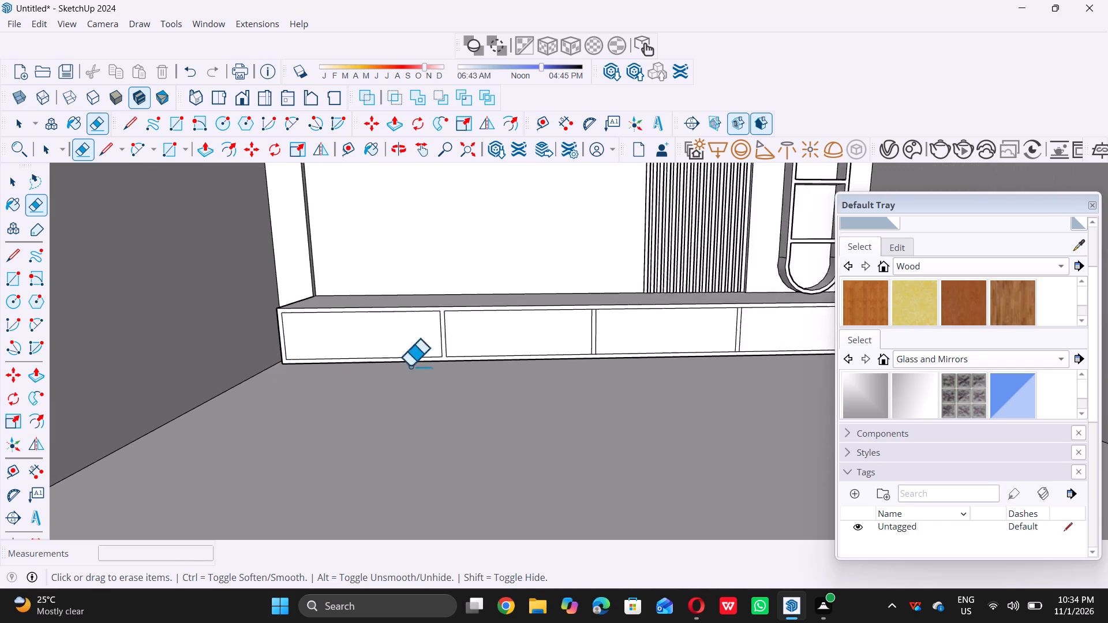
scroll(529, 343, up, 13)
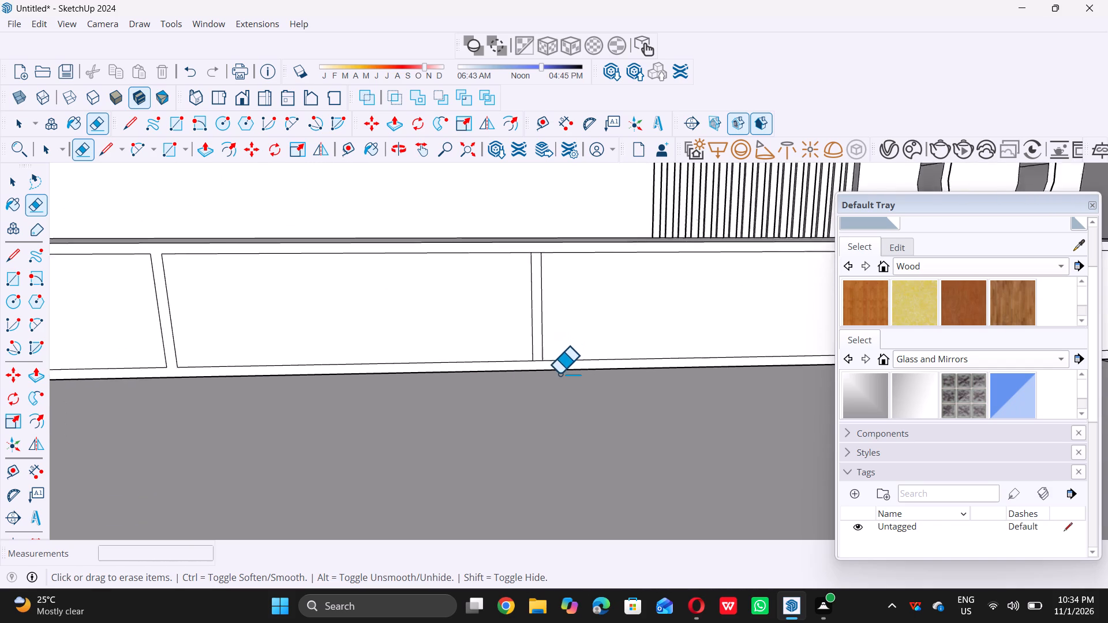
scroll(554, 373, up, 7)
scroll(515, 344, up, 5)
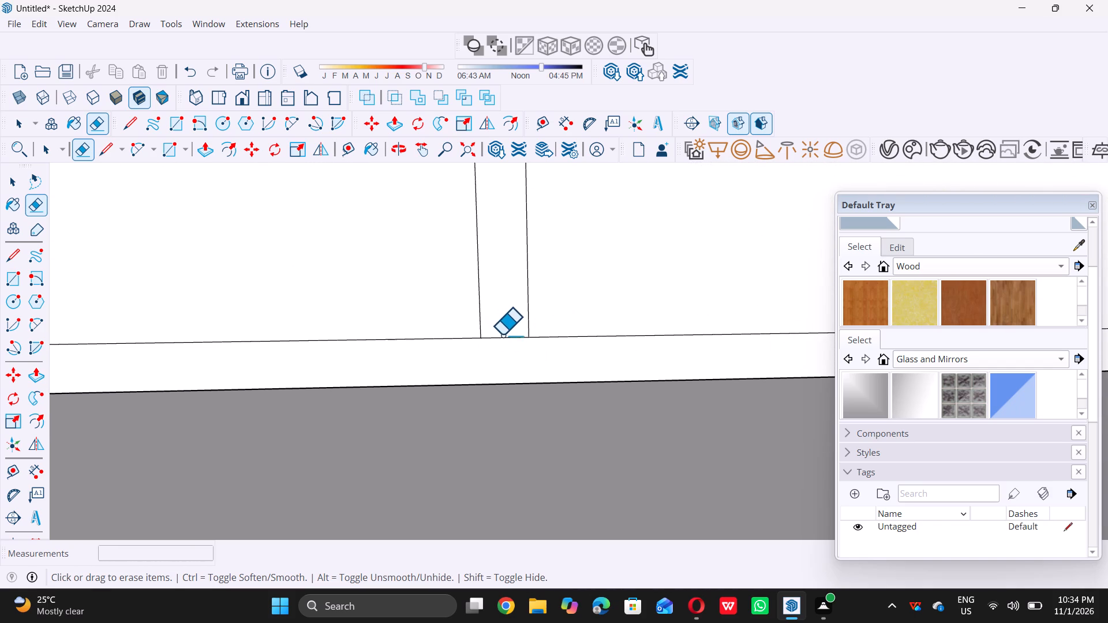
click(503, 337)
scroll(508, 343, down, 16)
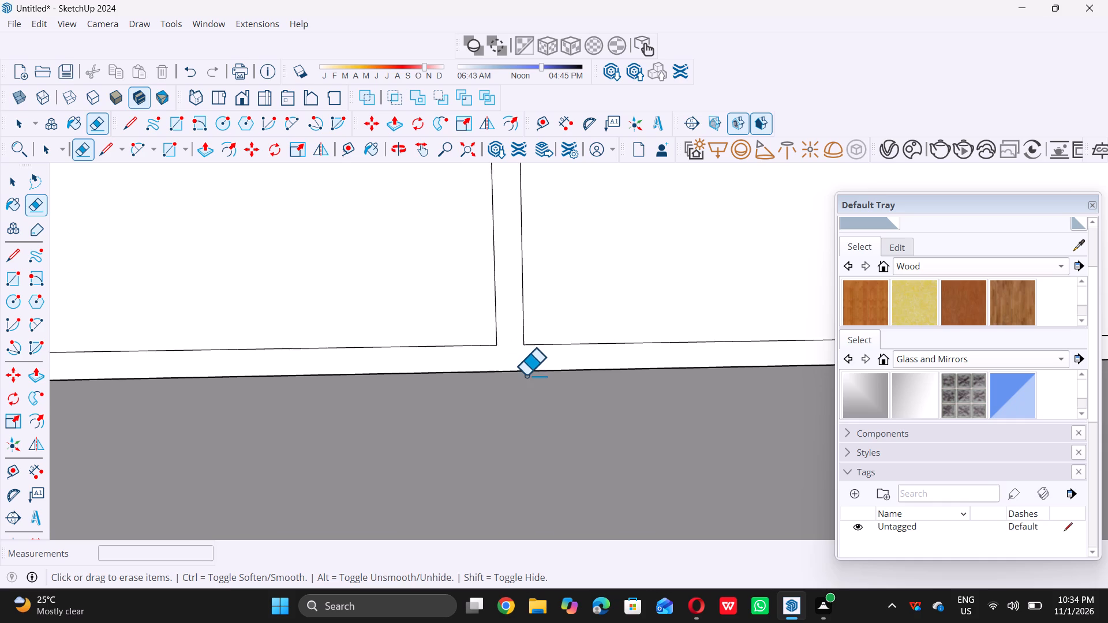
scroll(526, 375, down, 11)
scroll(530, 284, up, 8)
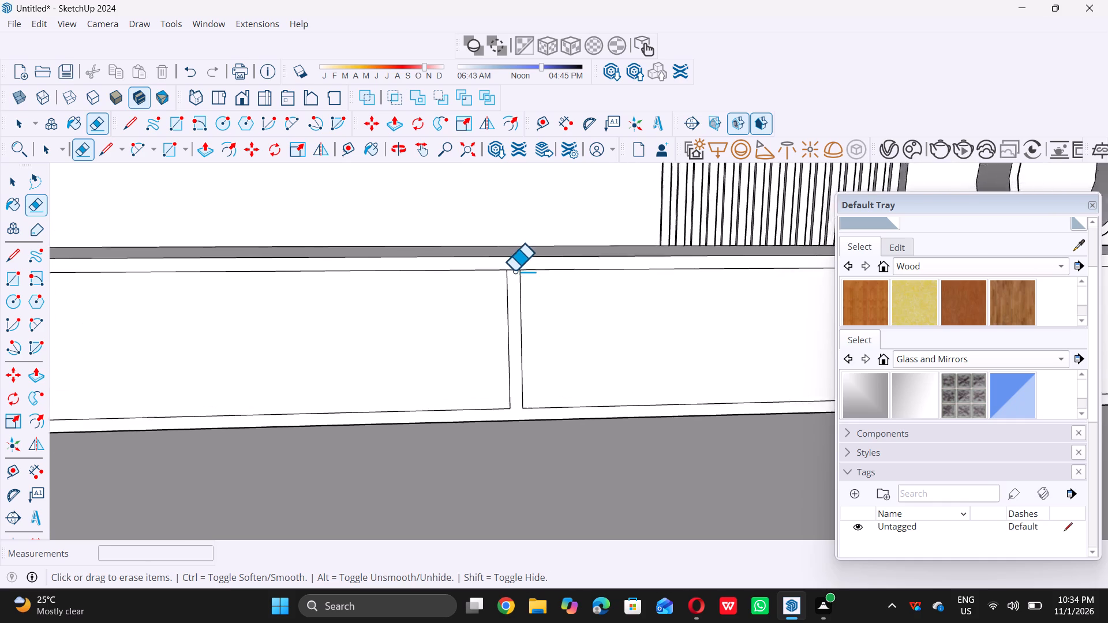
scroll(514, 271, up, 8)
click(511, 271)
Erase the short upper and lower inset line segments between the pair of divider lines nearest the shelf unit.
scroll(511, 271, down, 3)
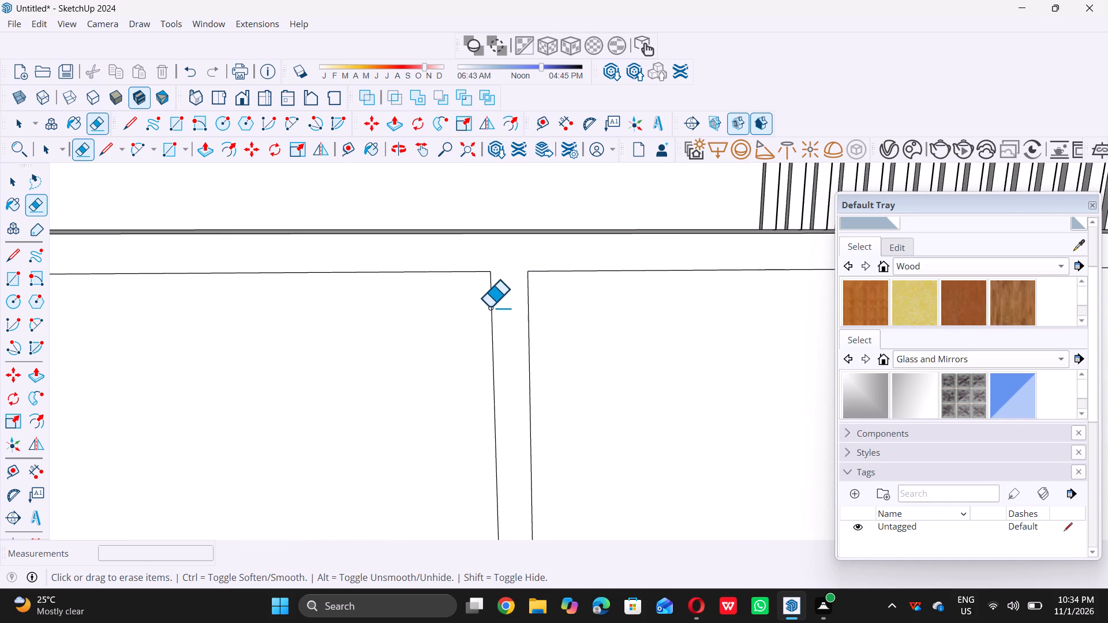
scroll(489, 307, down, 20)
scroll(489, 307, down, 10)
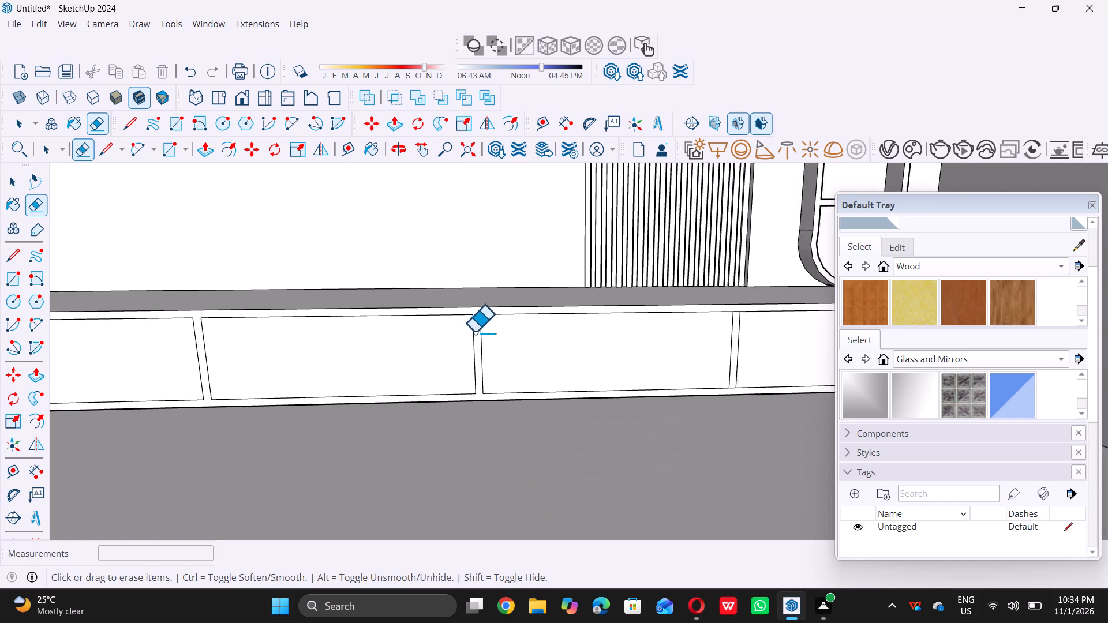
scroll(720, 331, up, 5)
scroll(574, 331, up, 7)
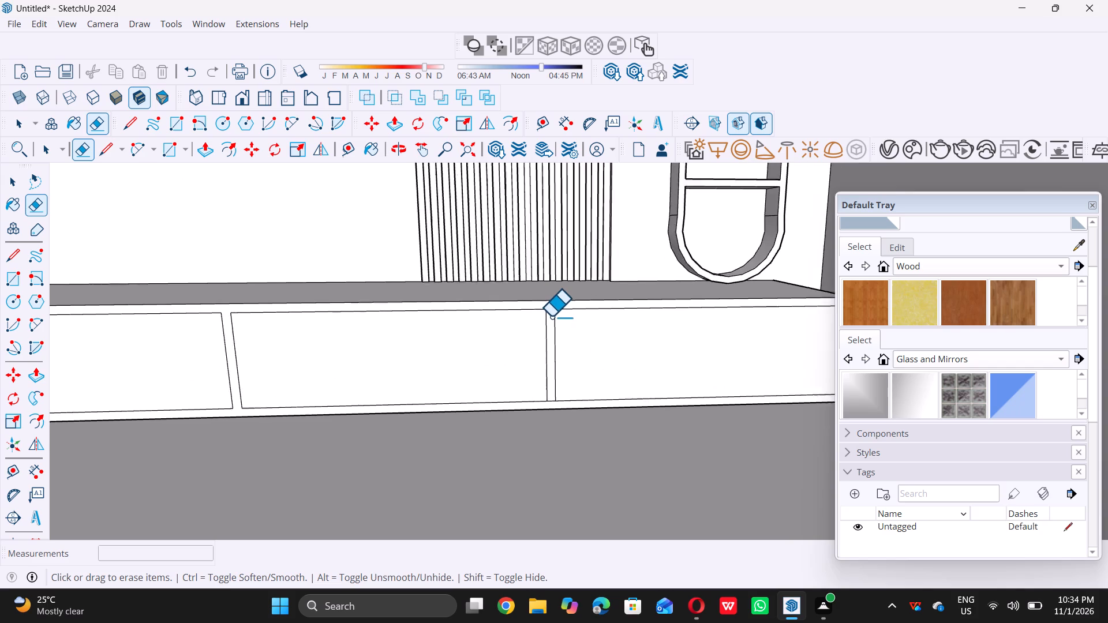
scroll(549, 315, up, 10)
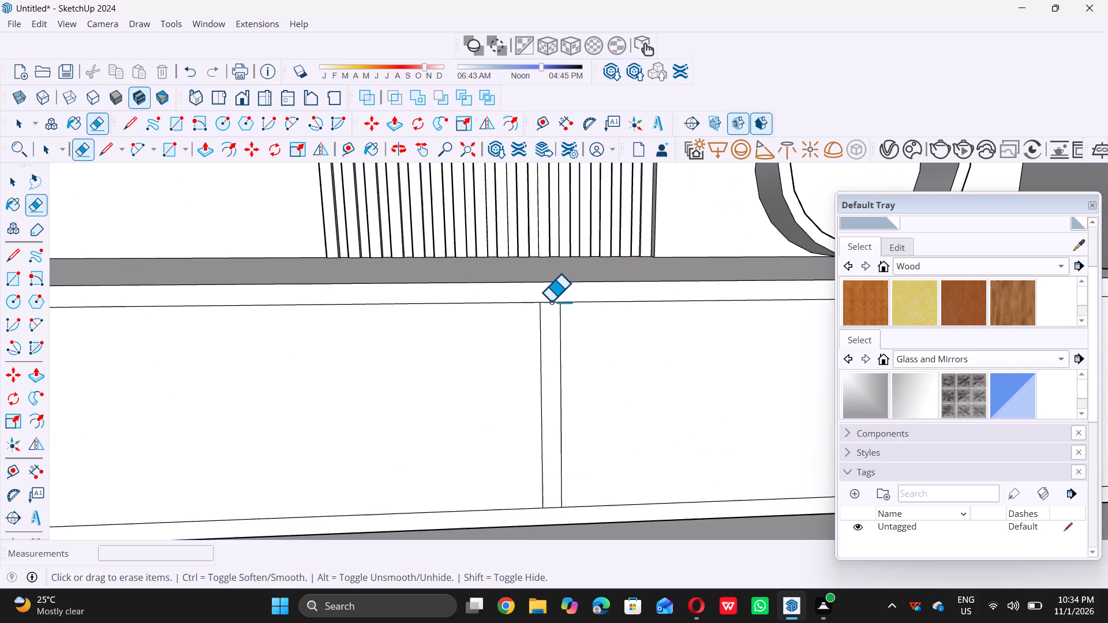
click(551, 301)
scroll(551, 301, down, 16)
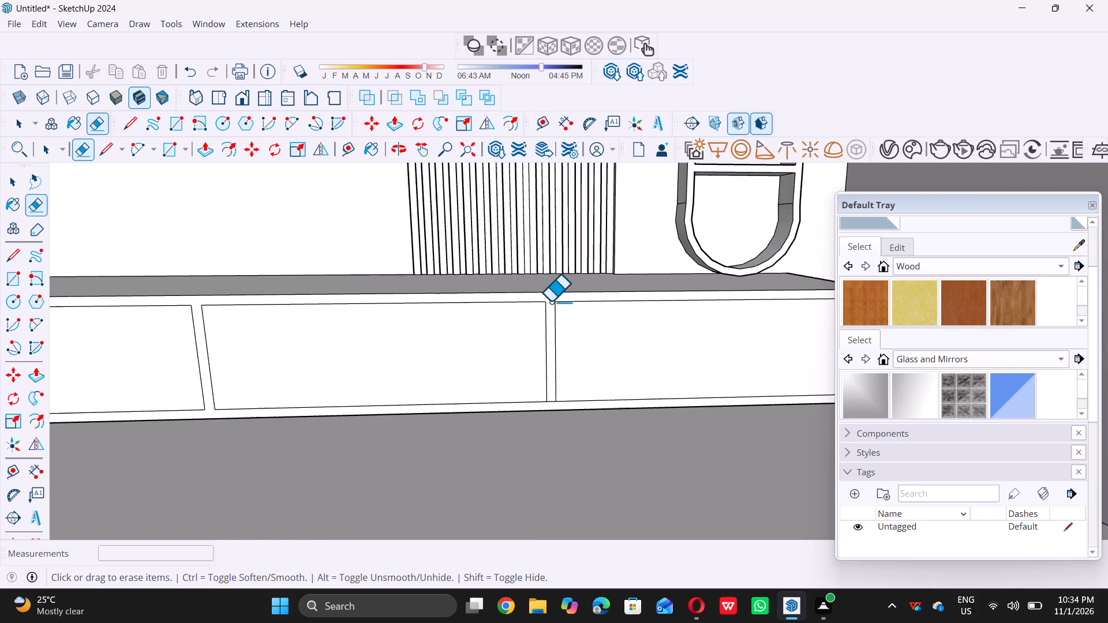
scroll(551, 301, down, 6)
scroll(559, 351, up, 12)
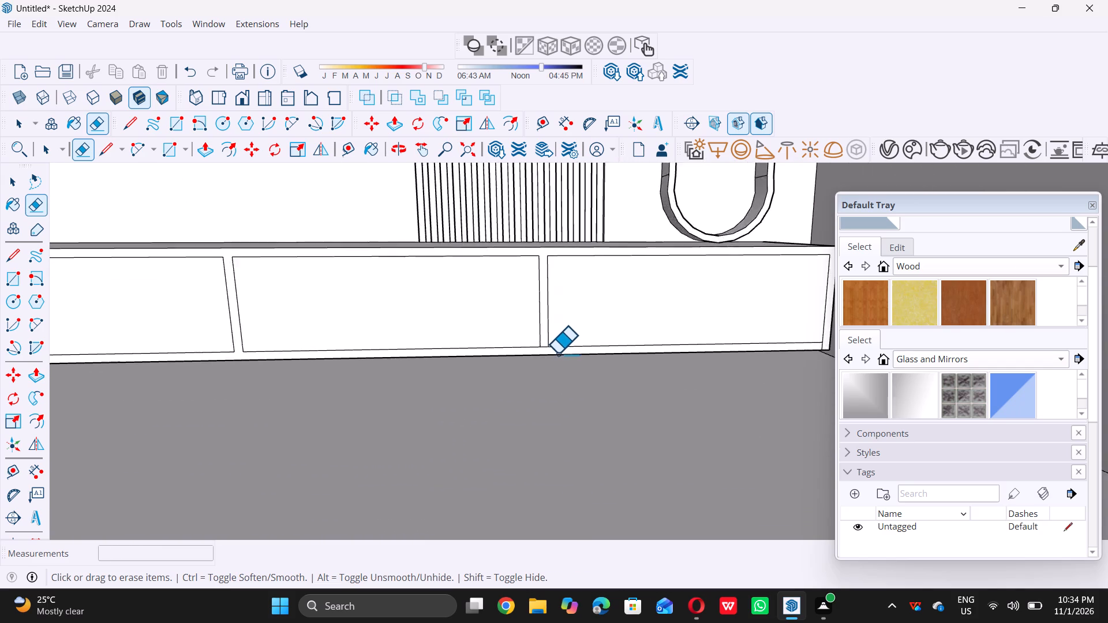
scroll(531, 361, up, 9)
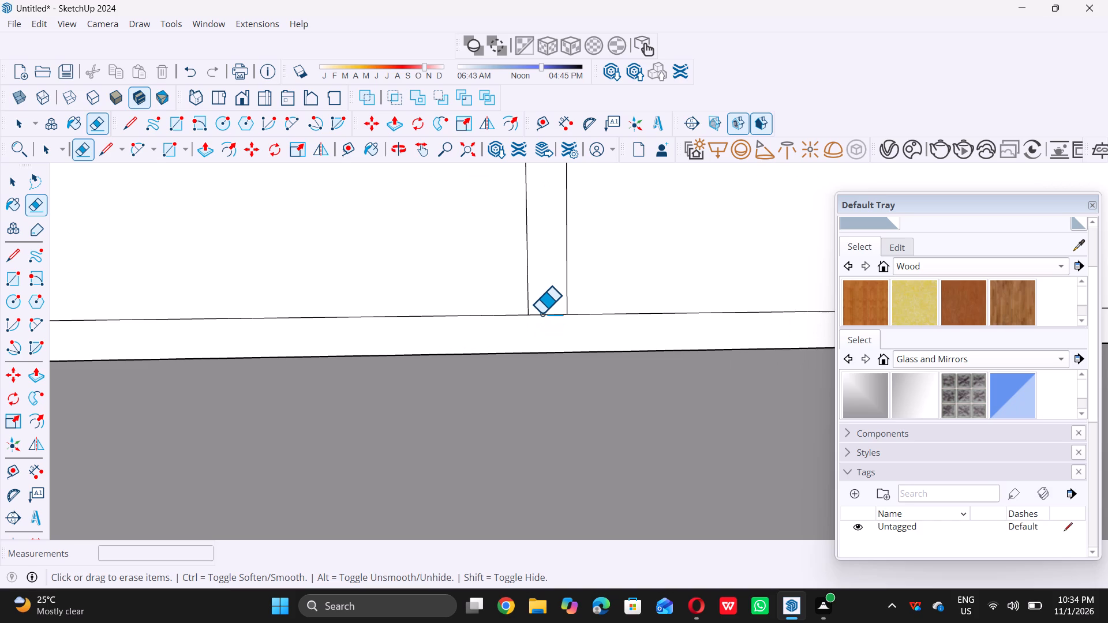
click(541, 315)
scroll(541, 315, down, 11)
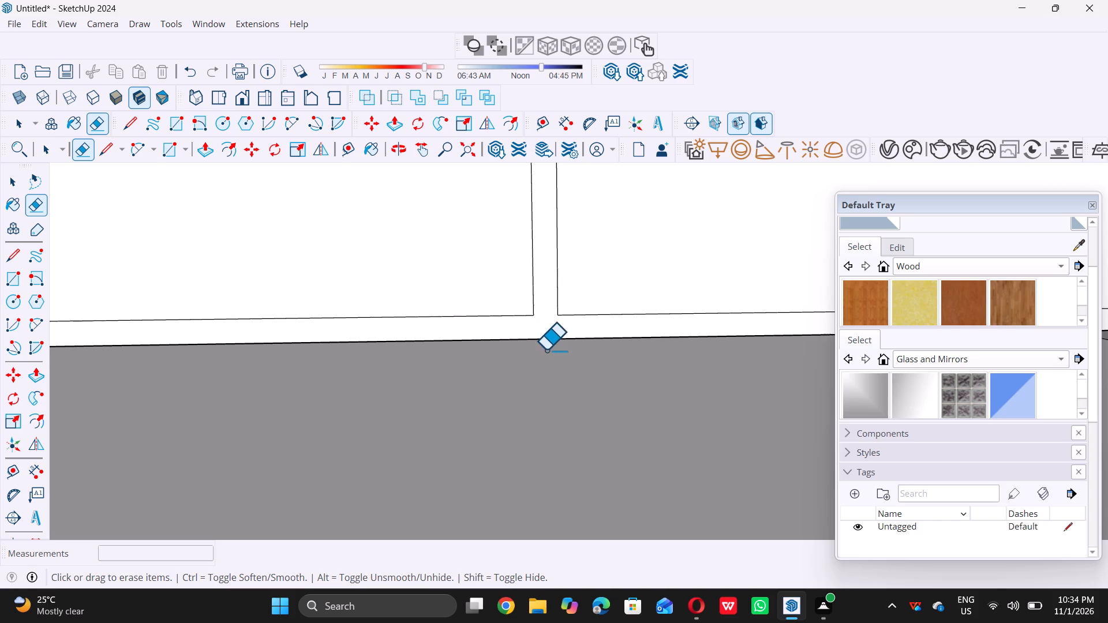
scroll(546, 350, down, 20)
scroll(548, 359, down, 4)
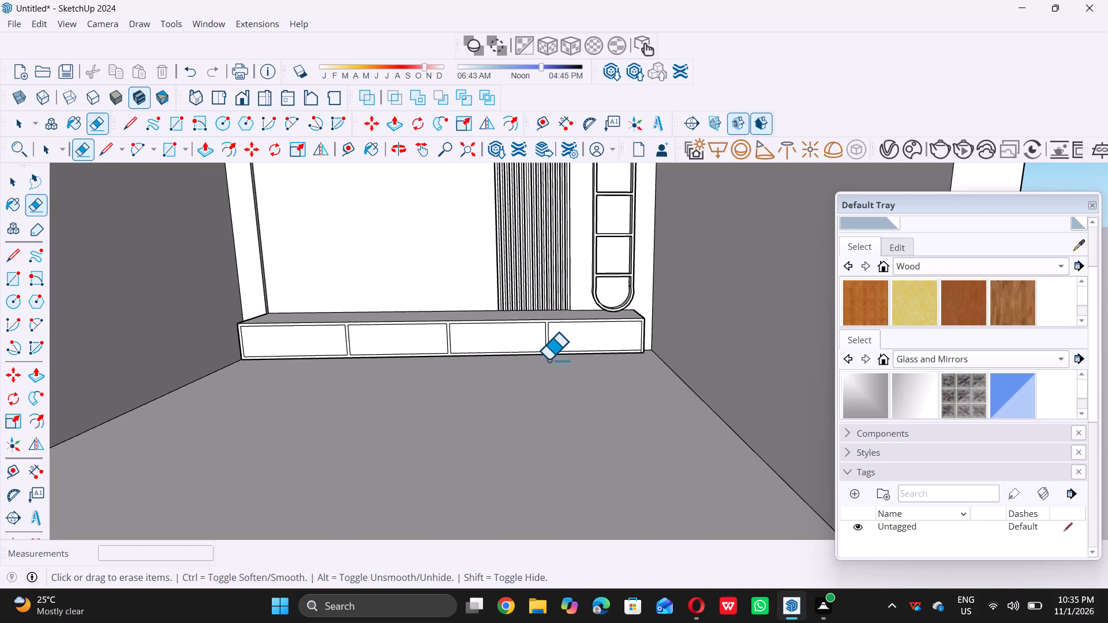
key(space)
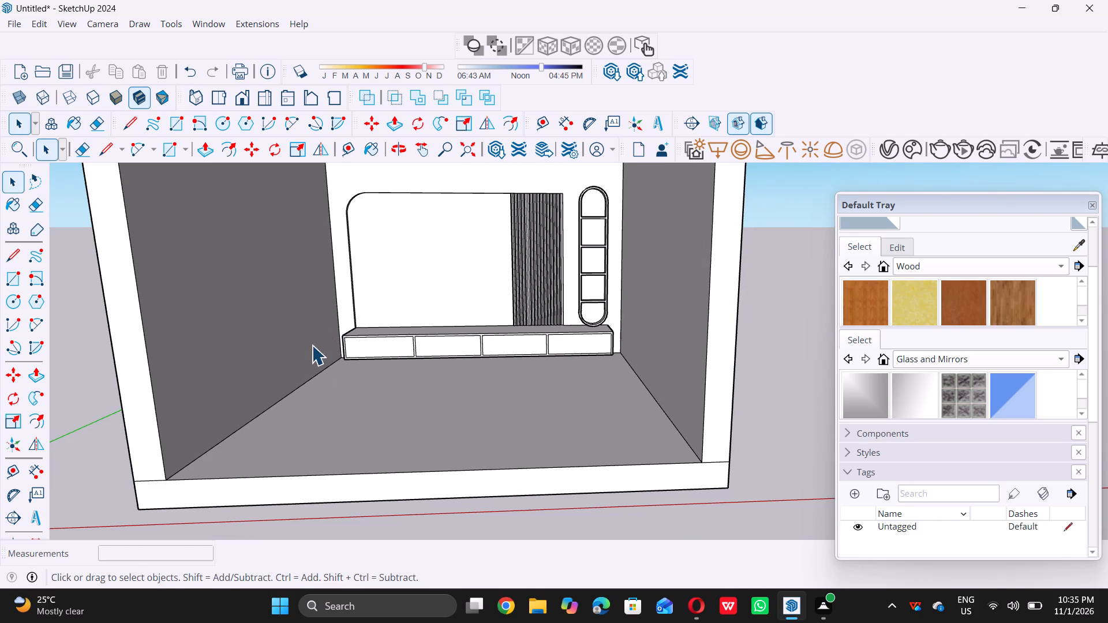
Push/Pull the low ledge's front frame face, including its dividers, 0.5" outward from the four section panels.
middle_drag(312, 345, 358, 351)
scroll(356, 352, up, 10)
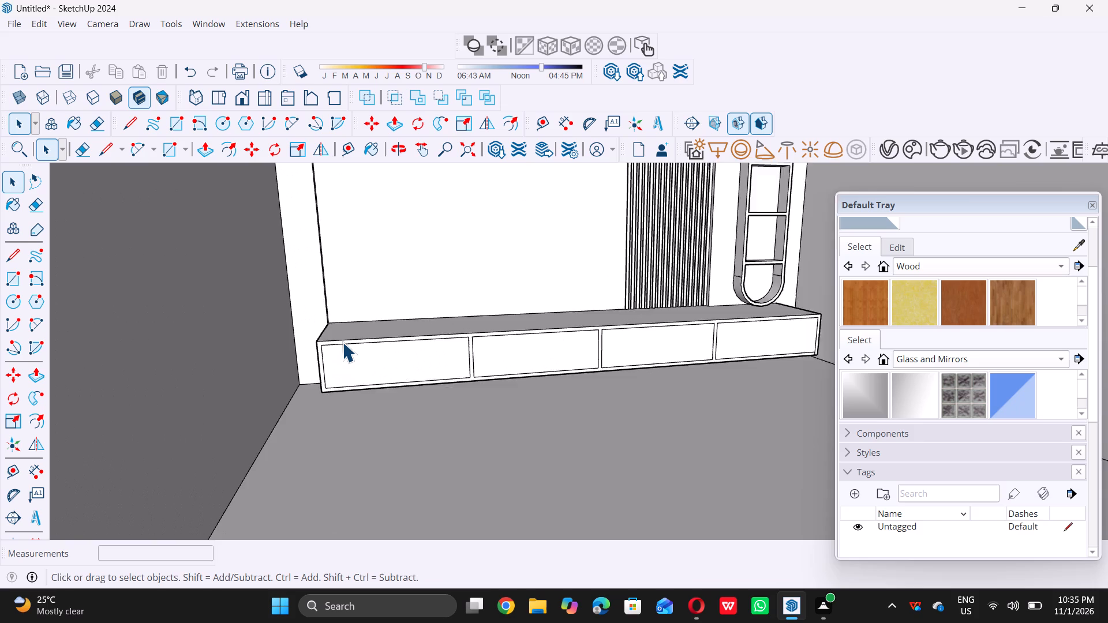
scroll(342, 342, up, 13)
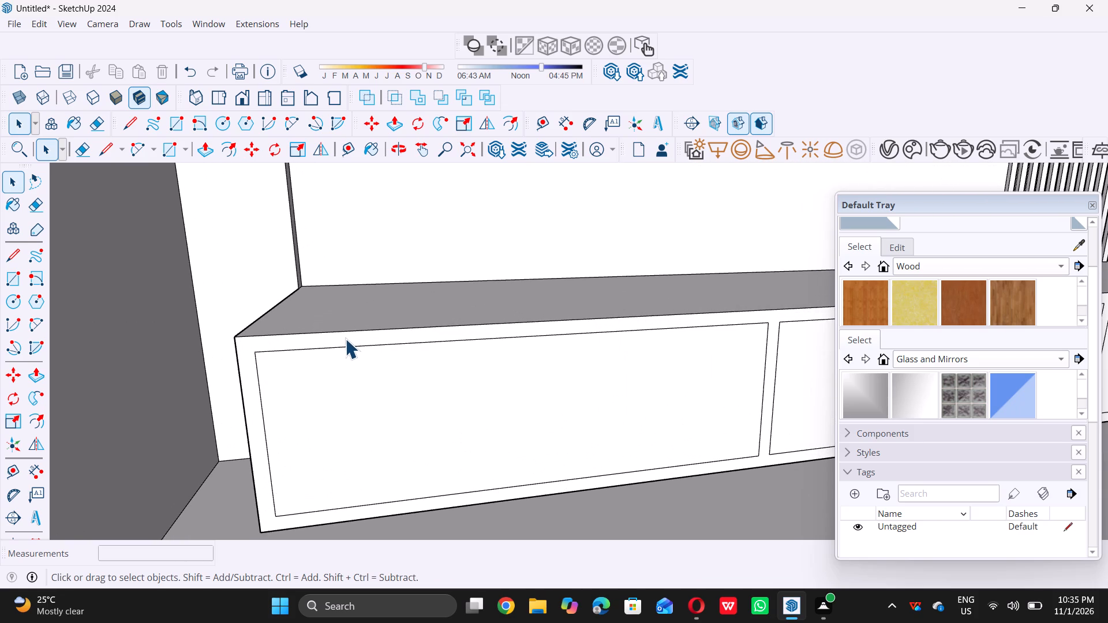
double_click(345, 339)
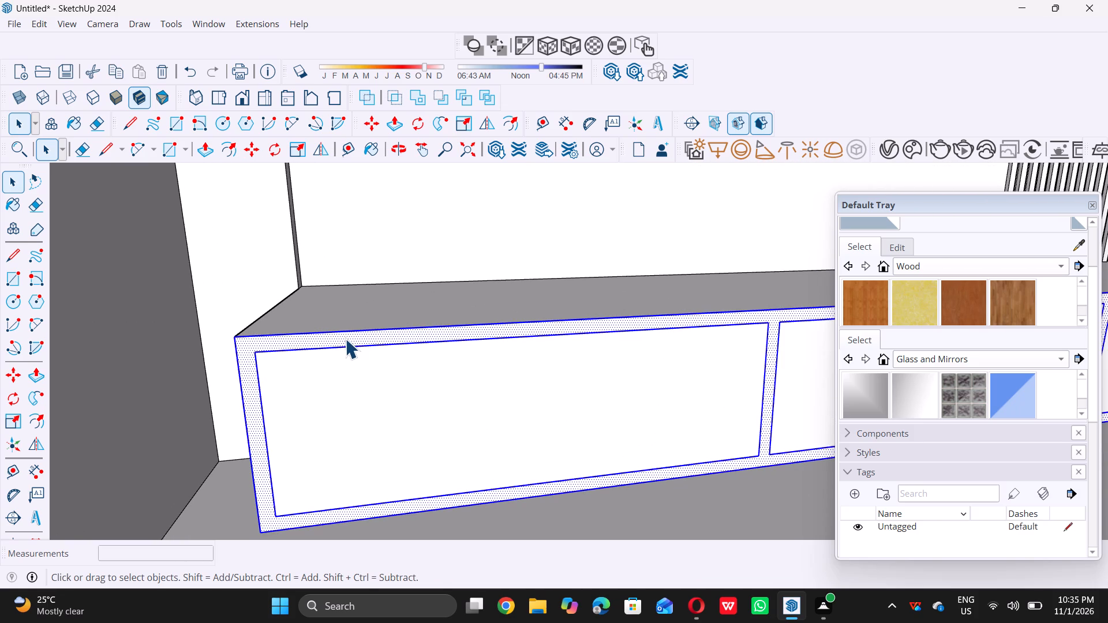
key(p)
click(345, 339)
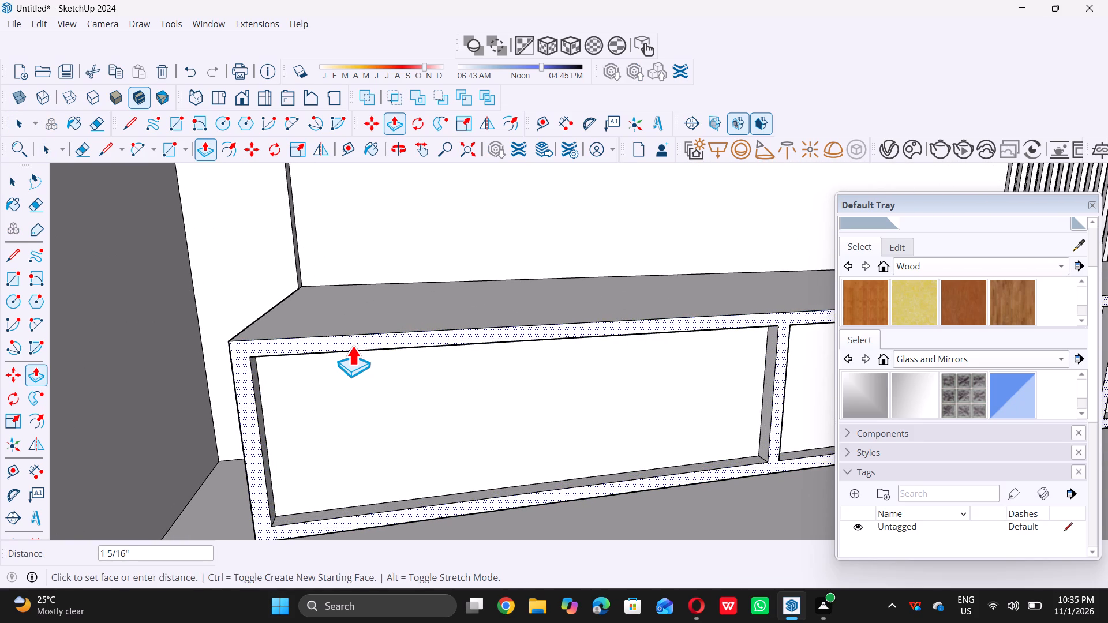
text(0.5)
key(shift+quotedbl)
key(Return)
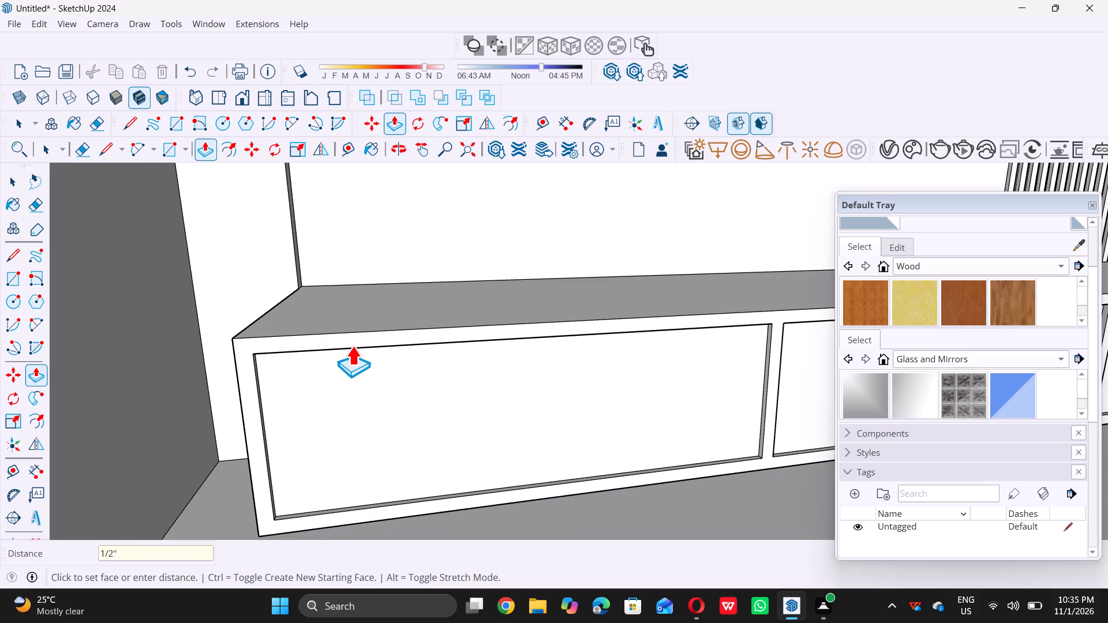
key(space)
Open 3D Warehouse, sign in to Trimble with the Google account in the browser, and return to the 3D Warehouse window.
scroll(357, 348, down, 14)
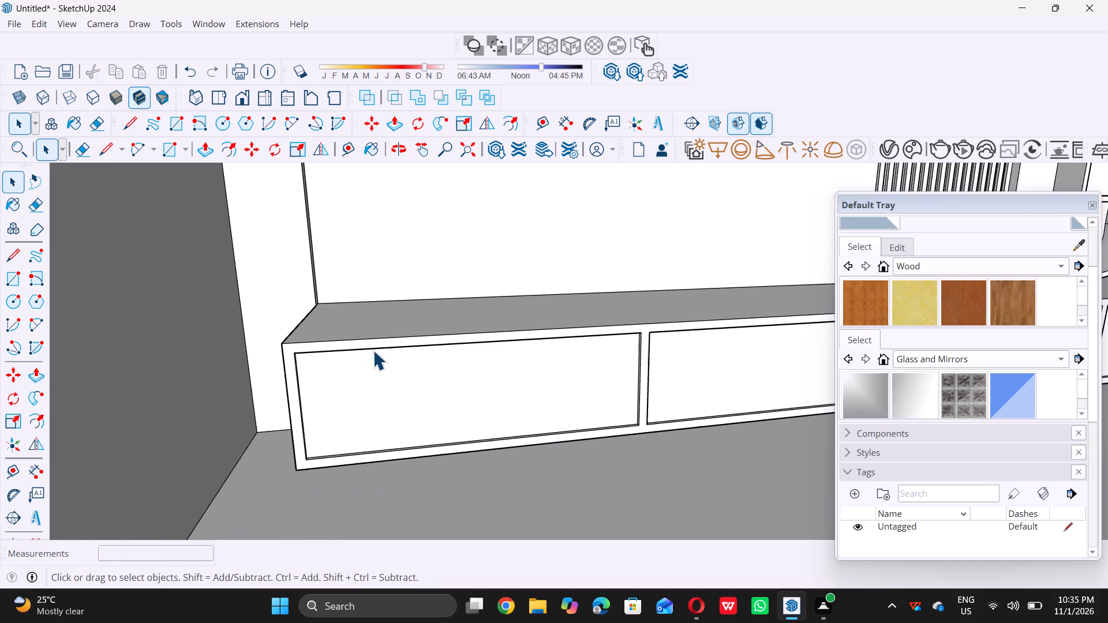
scroll(373, 350, down, 20)
scroll(373, 350, down, 4)
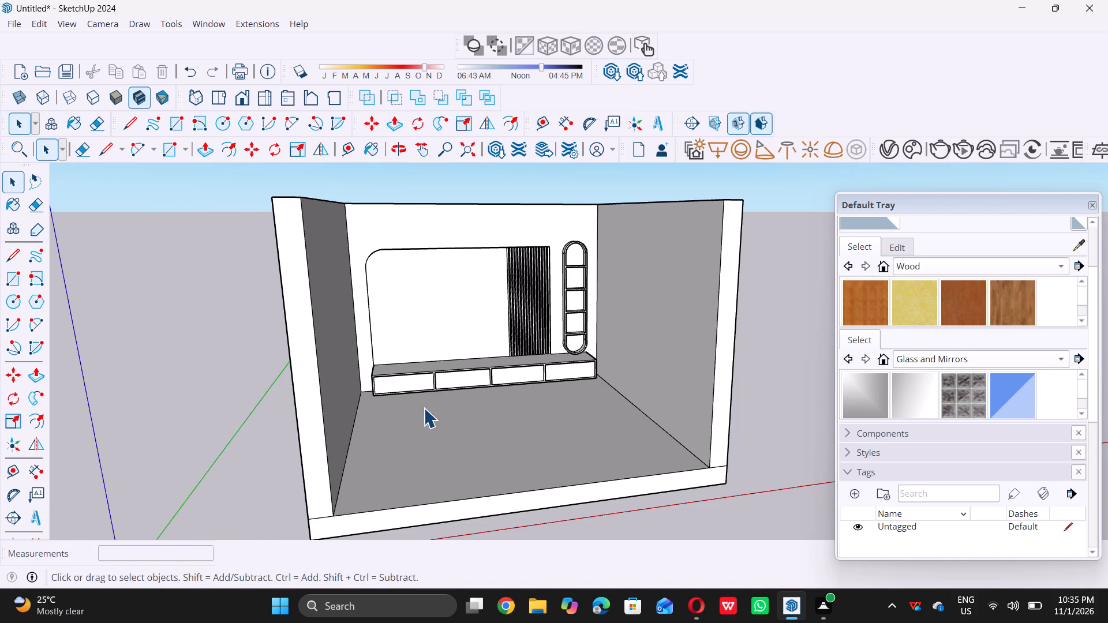
middle_drag(421, 406, 383, 374)
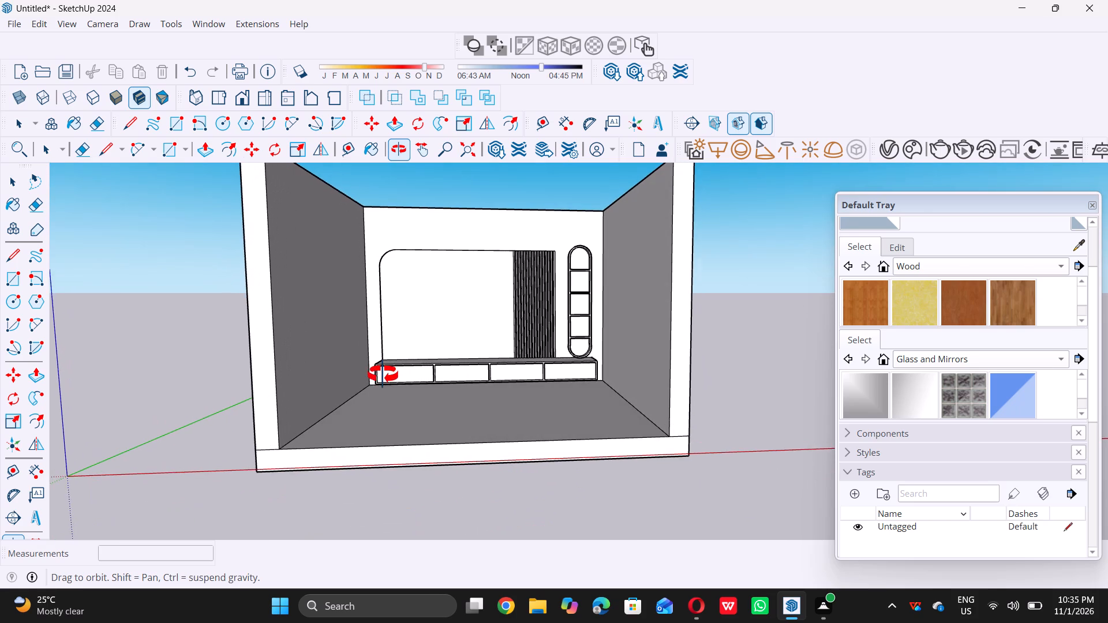
middle_drag(383, 374, 382, 374)
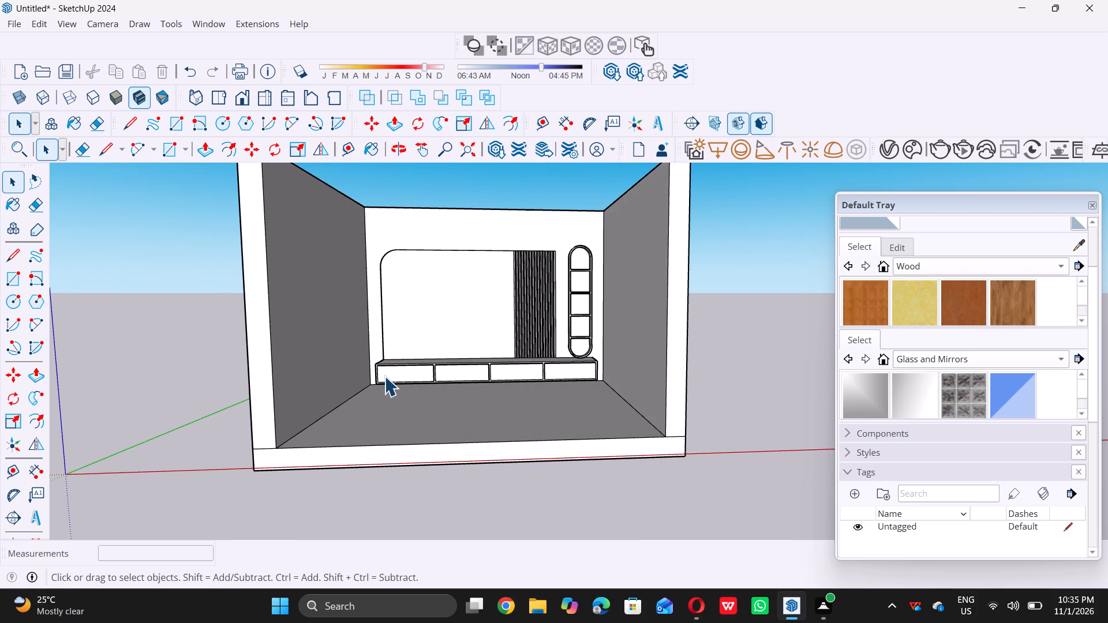
scroll(391, 379, down, 1)
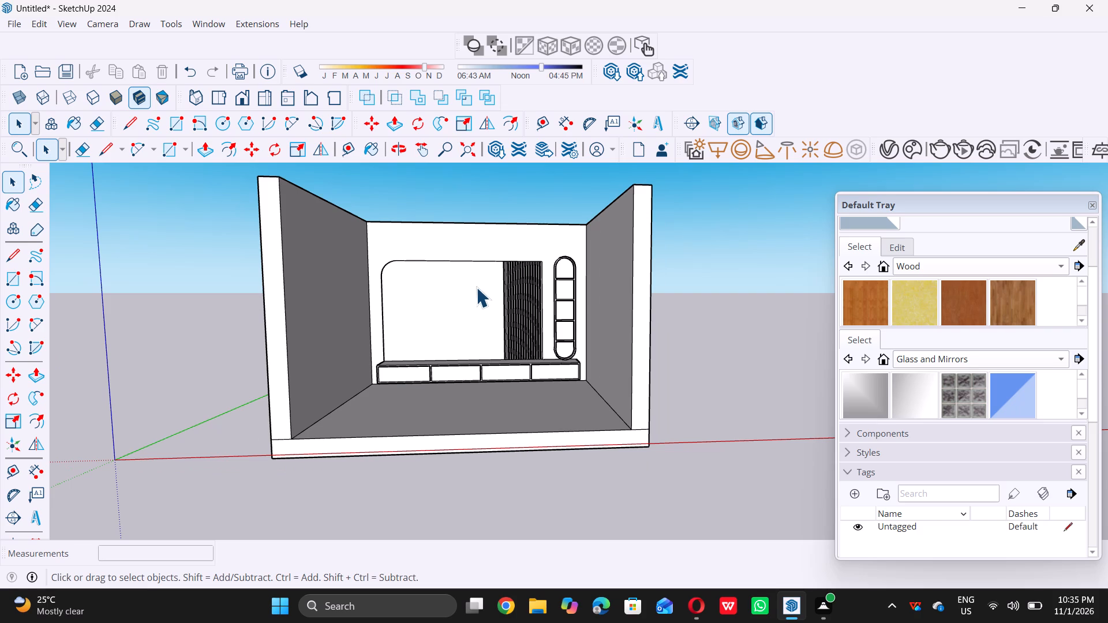
scroll(476, 287, down, 1)
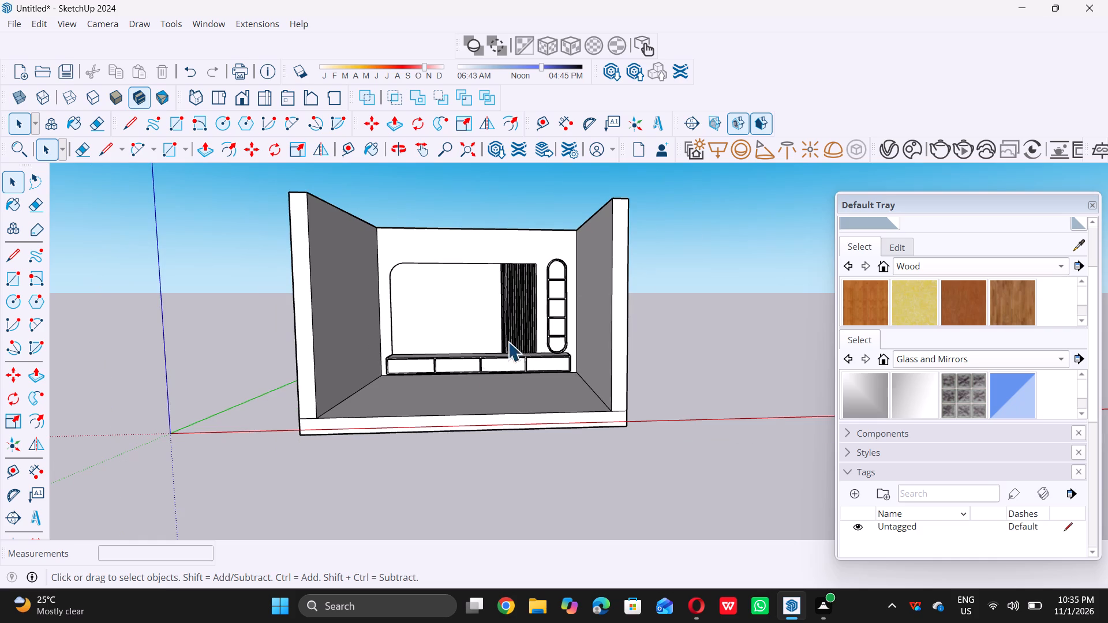
click(501, 160)
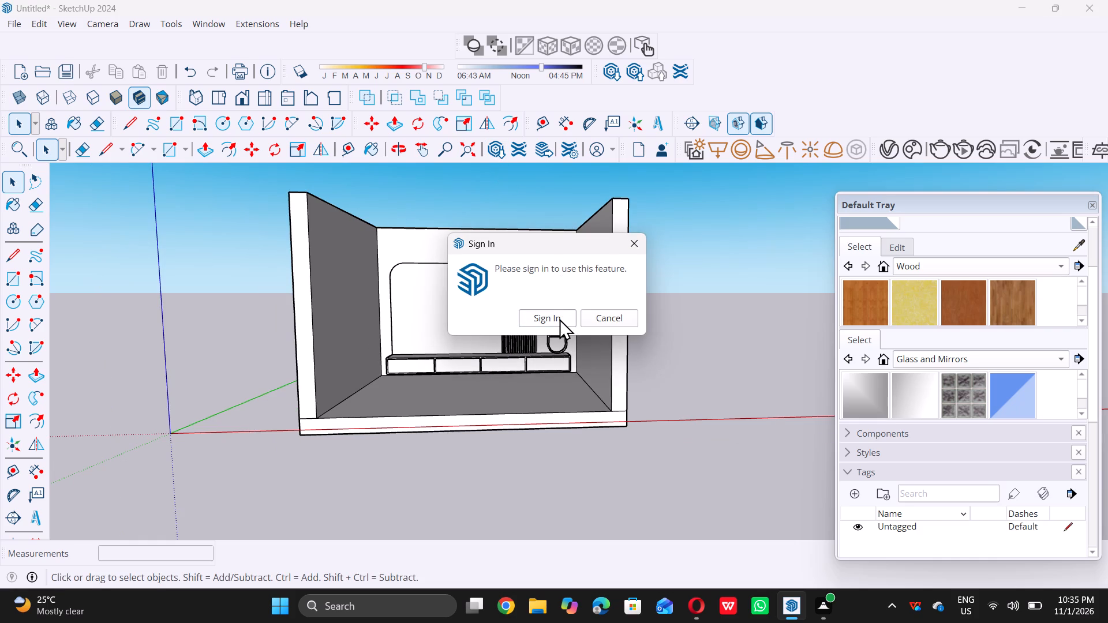
click(559, 318)
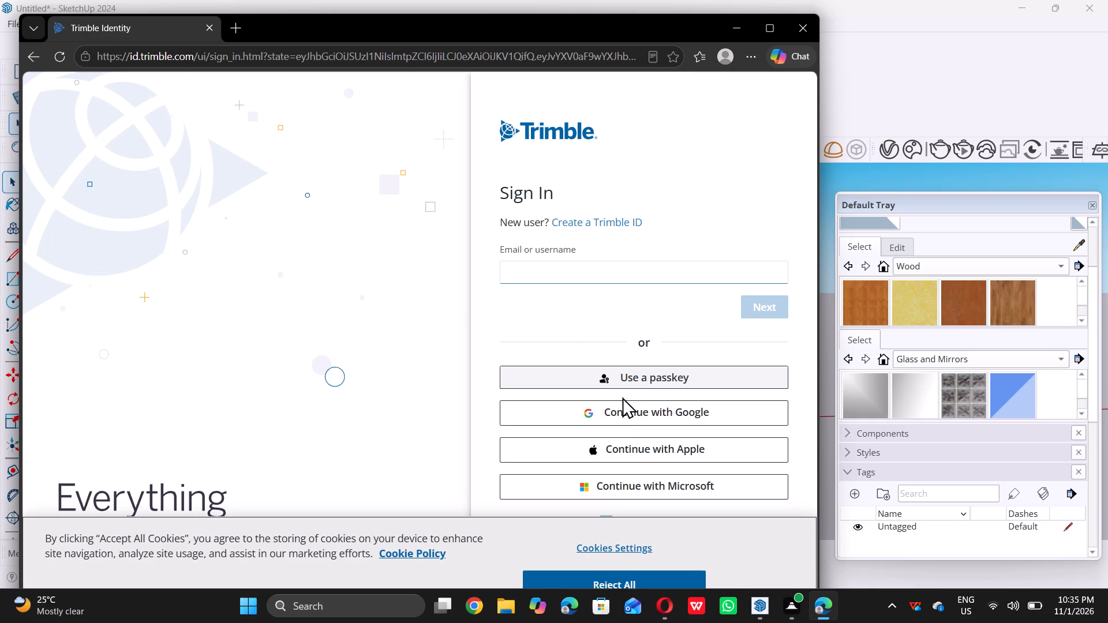
click(626, 408)
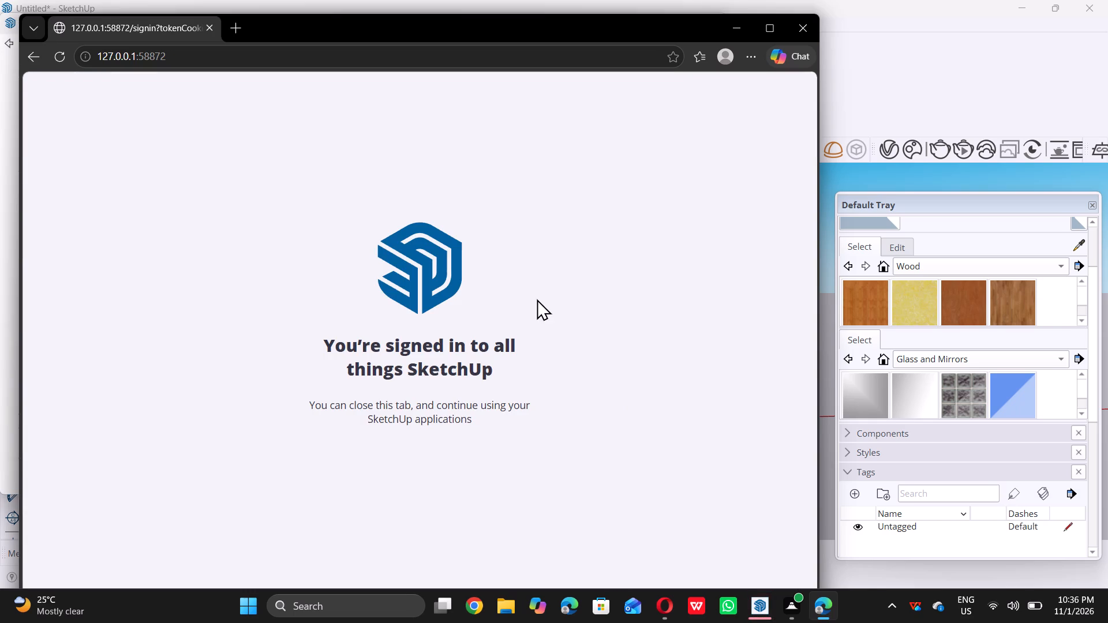
click(740, 24)
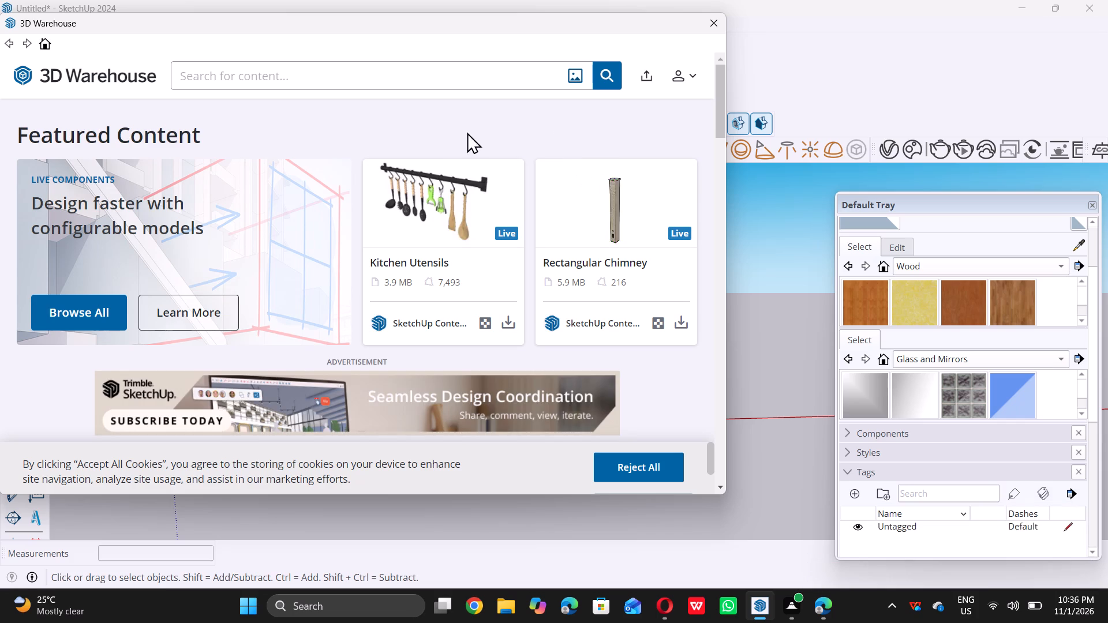
Search 3D Warehouse for "tv" models.
click(346, 76)
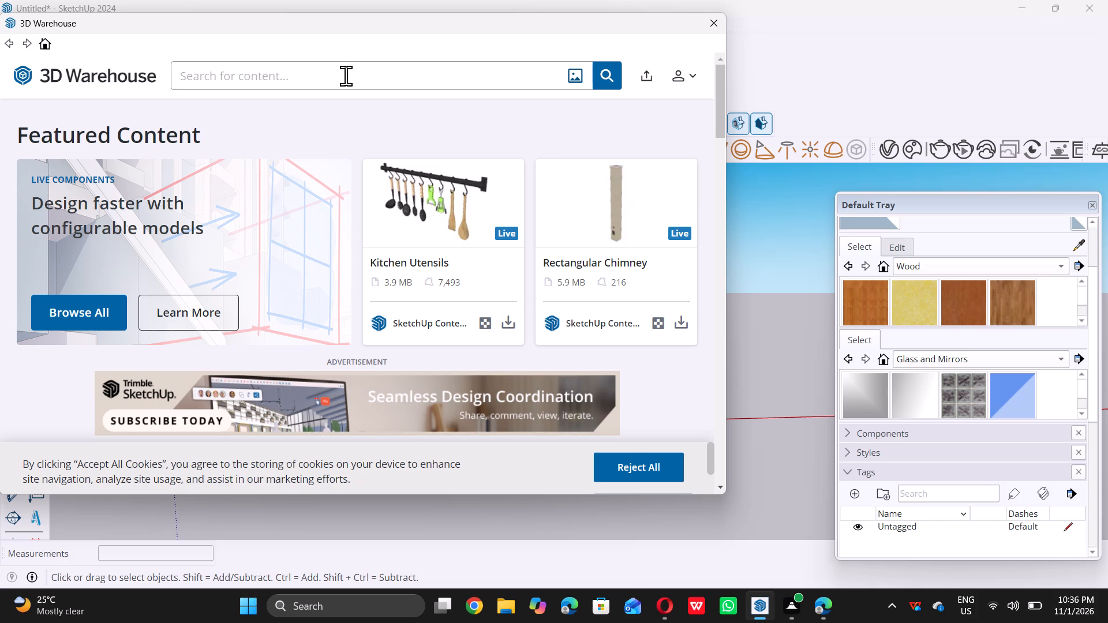
text(tv)
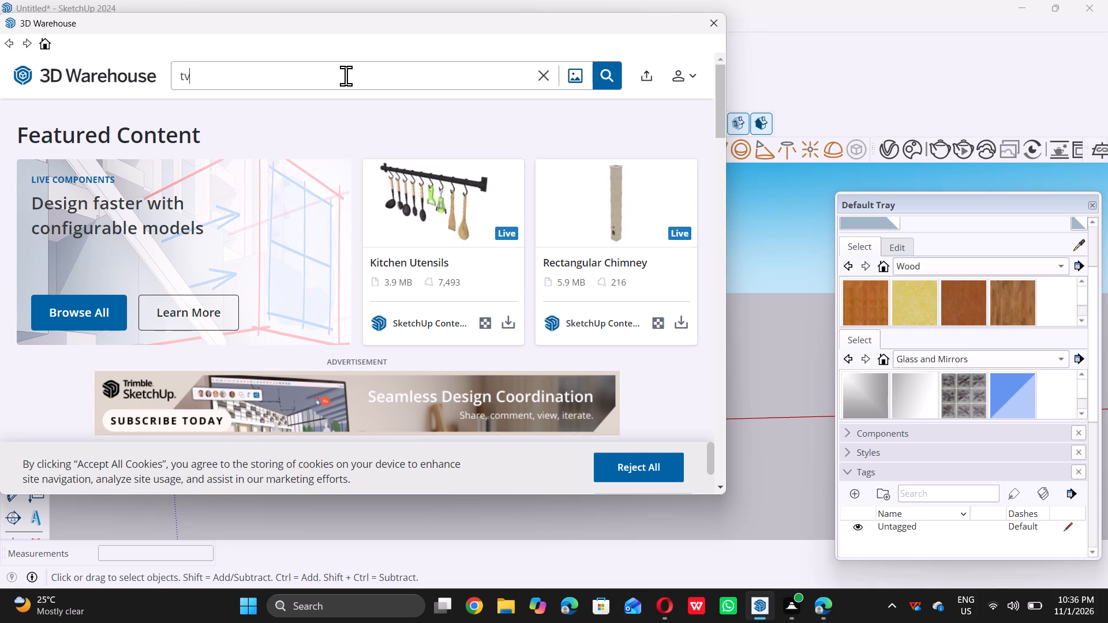
key(Return)
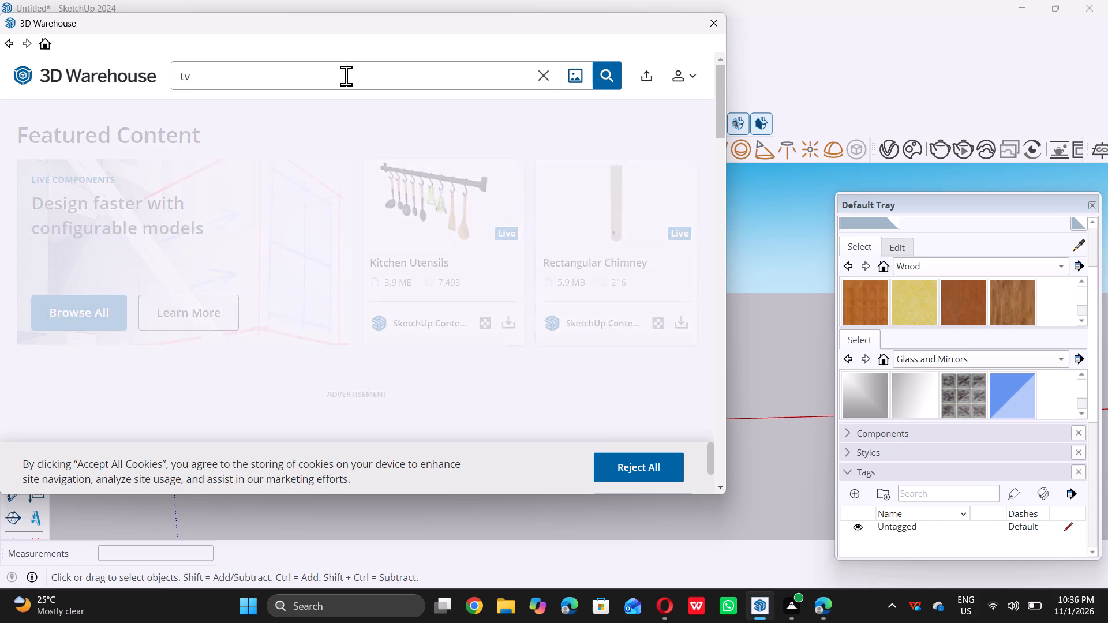
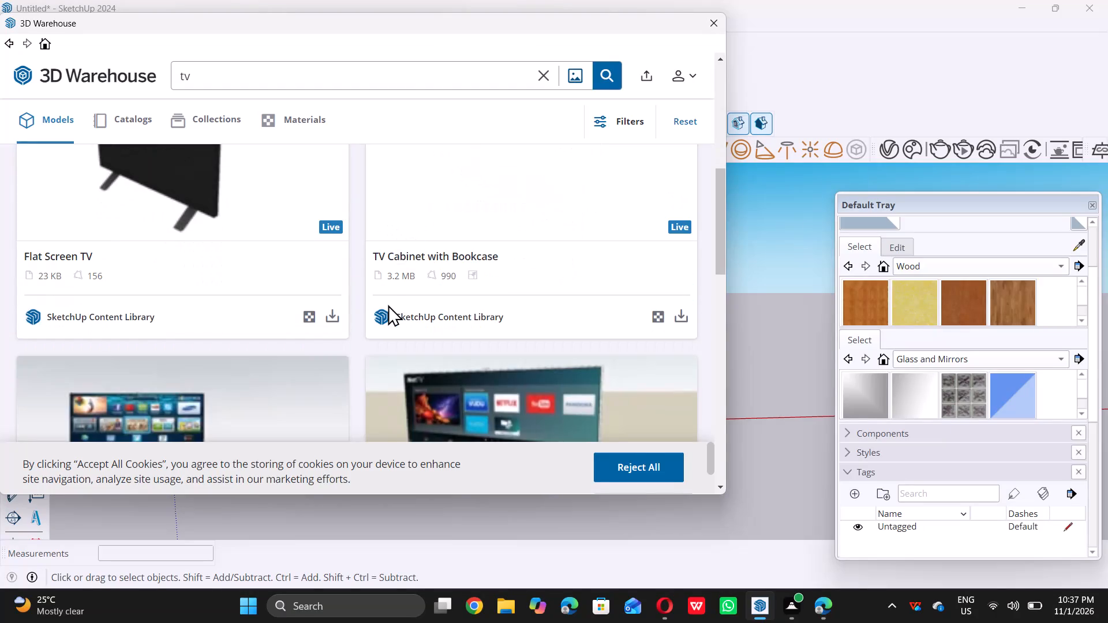
Browse the "tv" search results for a plain flat-screen television model.
scroll(388, 305, down, 2)
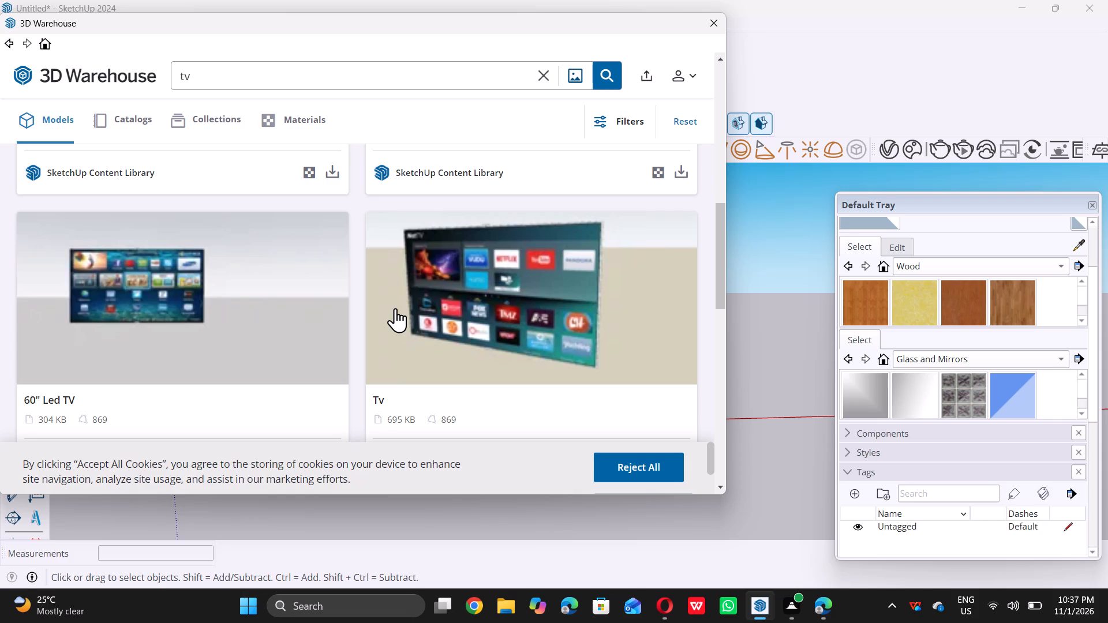
scroll(402, 320, down, 3)
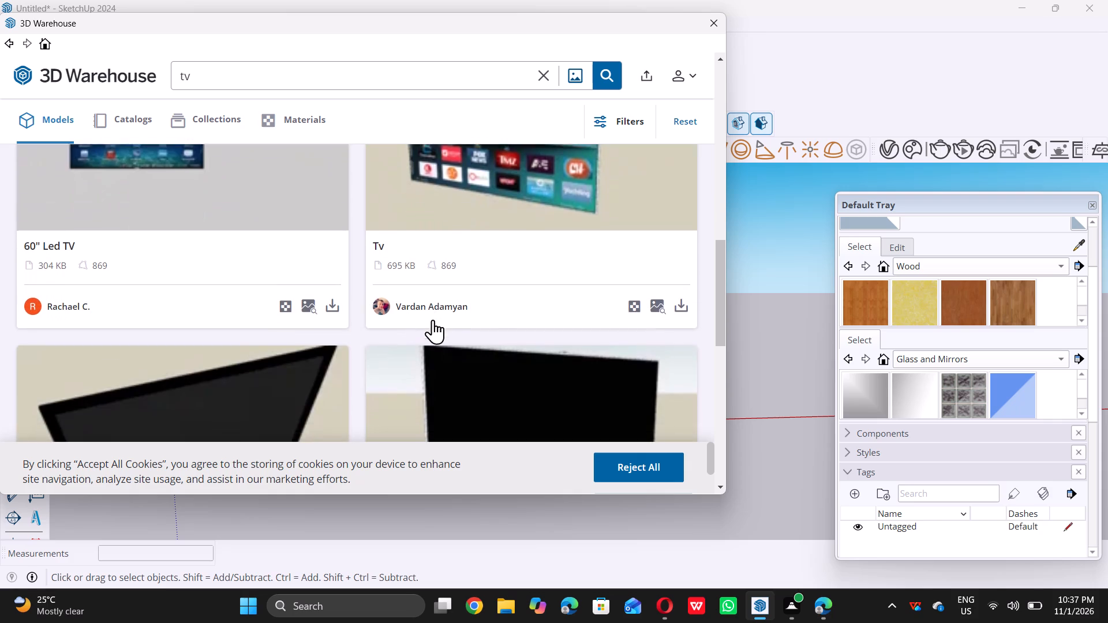
scroll(433, 320, down, 9)
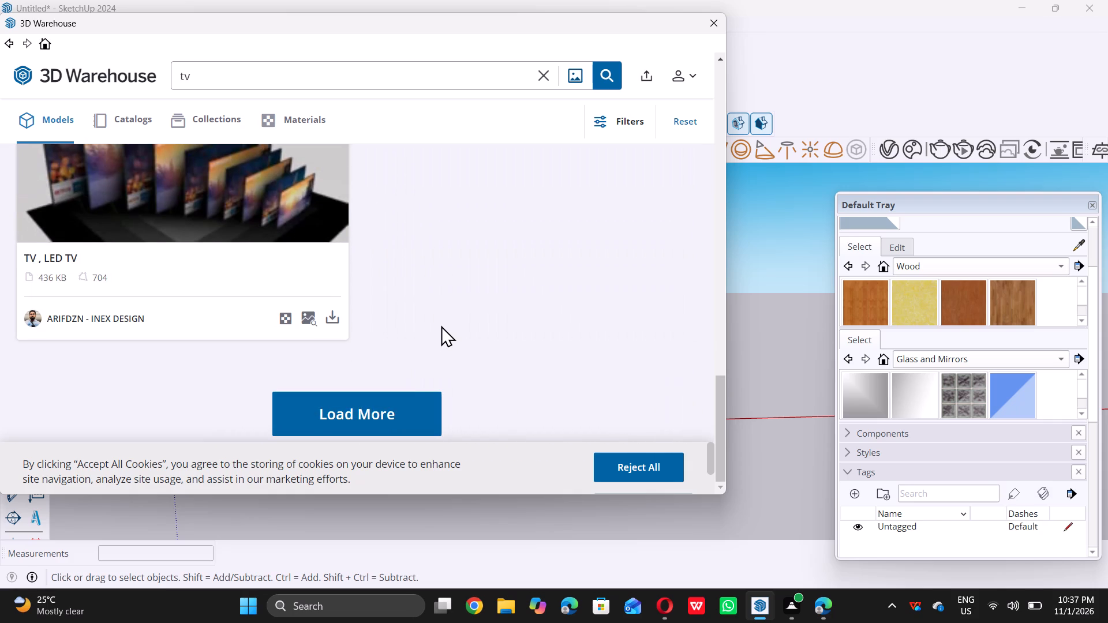
scroll(423, 385, up, 8)
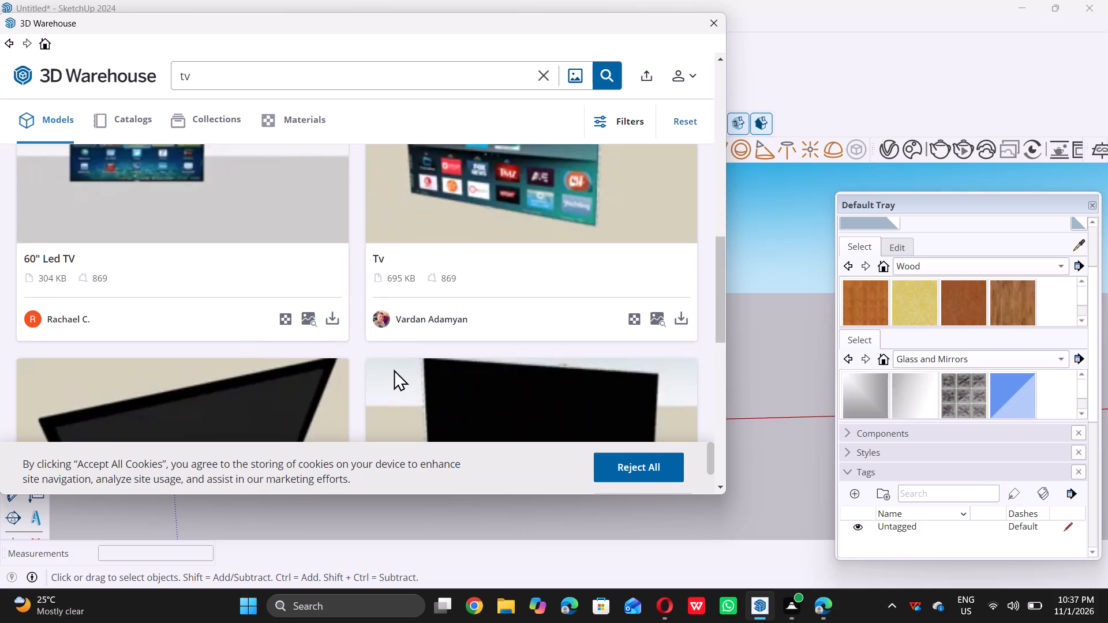
scroll(394, 369, up, 1)
scroll(400, 365, down, 4)
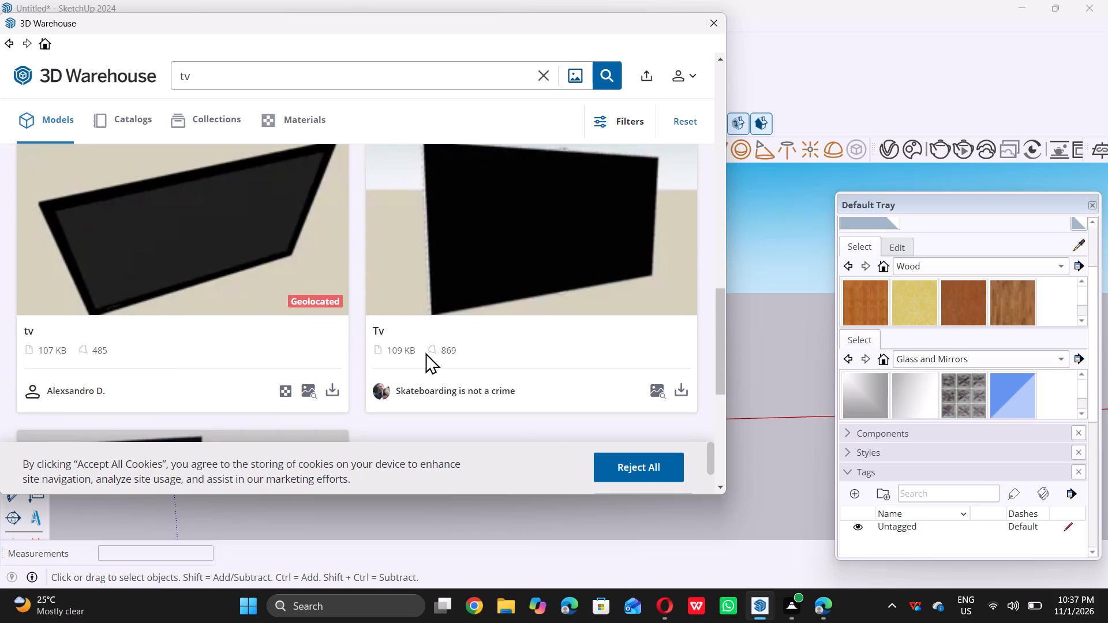
Request the geolocated 107 KB "tv" model, skip the promotional video to unlock more downloads, and dismiss the subscription offer.
click(335, 394)
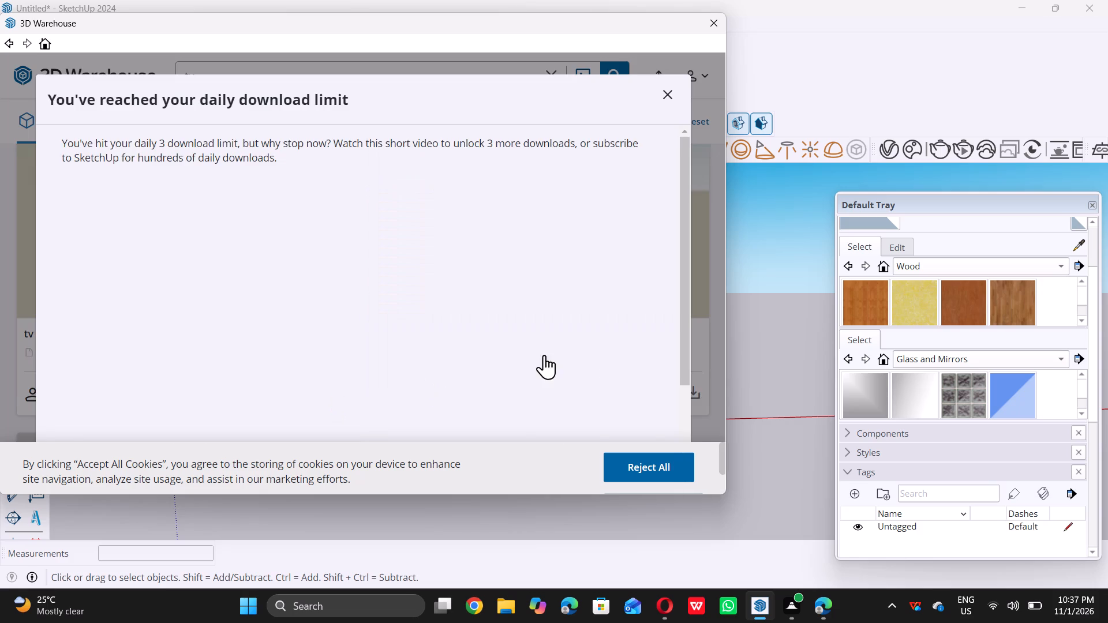
scroll(585, 343, down, 3)
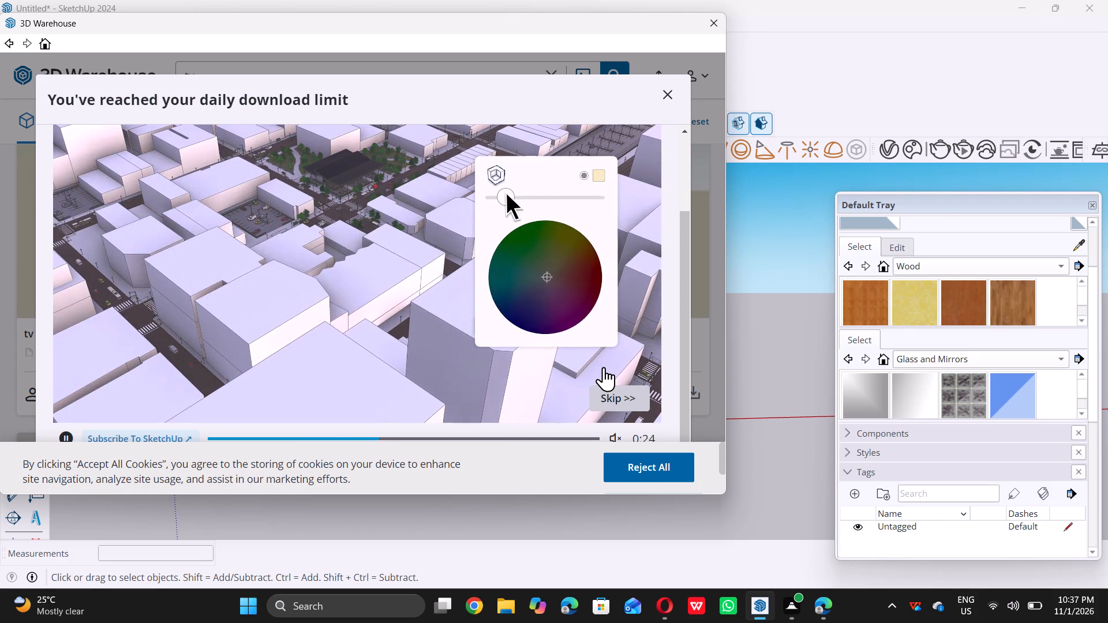
scroll(604, 367, down, 4)
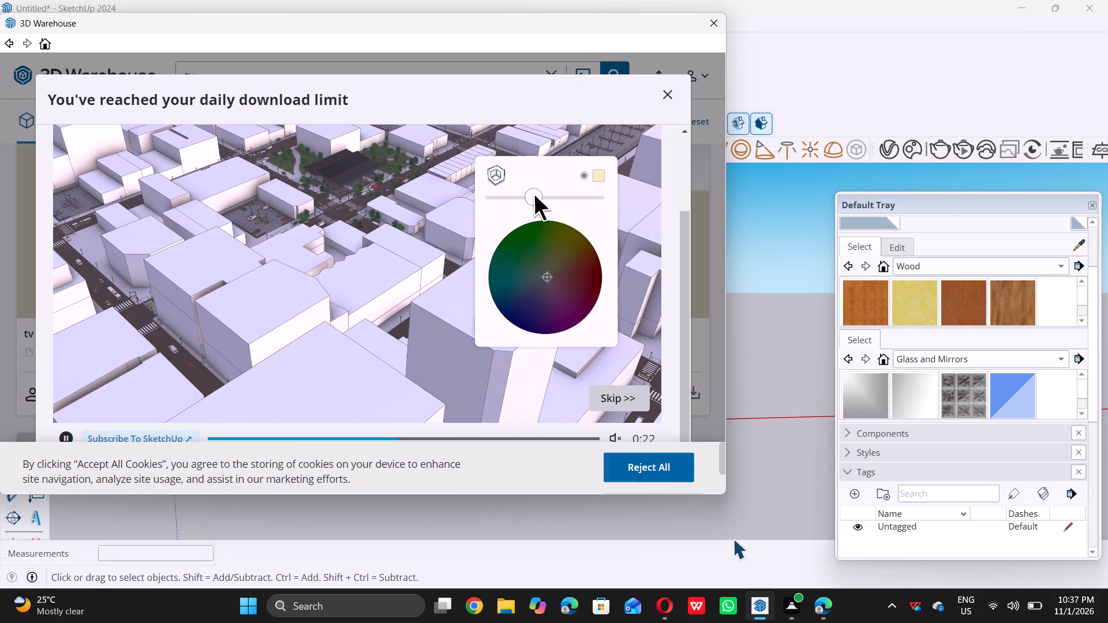
click(623, 397)
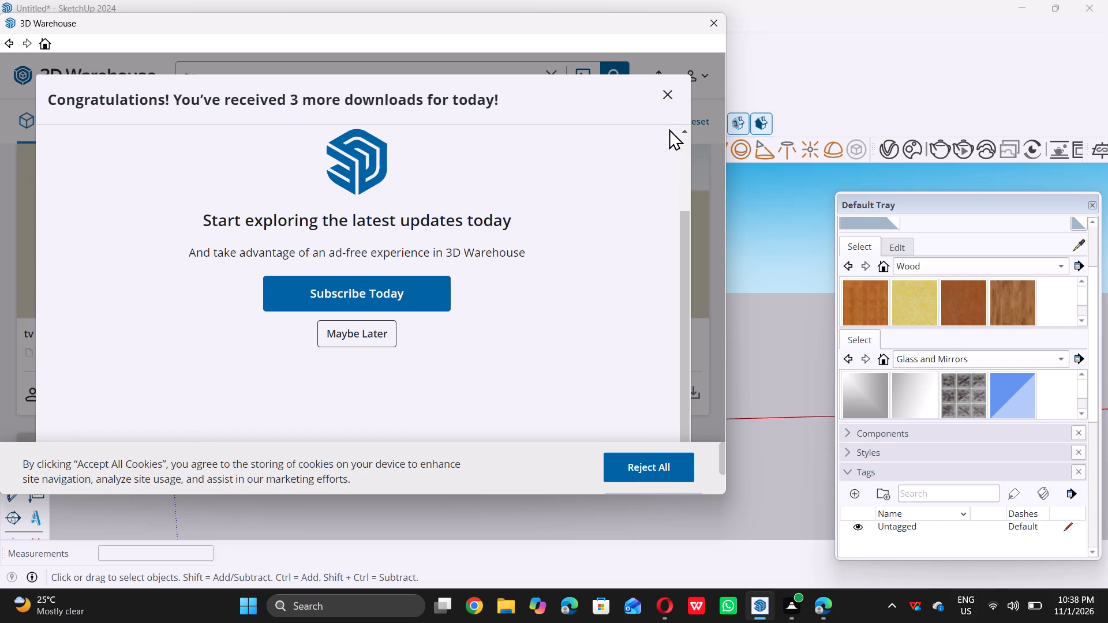
click(674, 91)
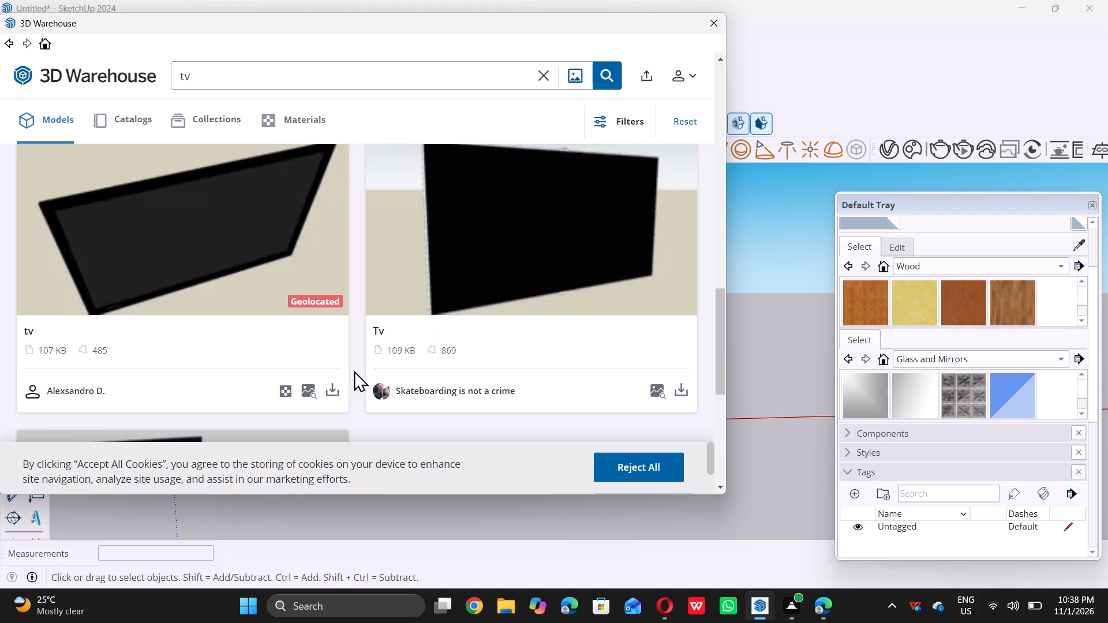
Download the geolocated 107 KB "tv" model and load it directly into the SketchUp model.
click(330, 389)
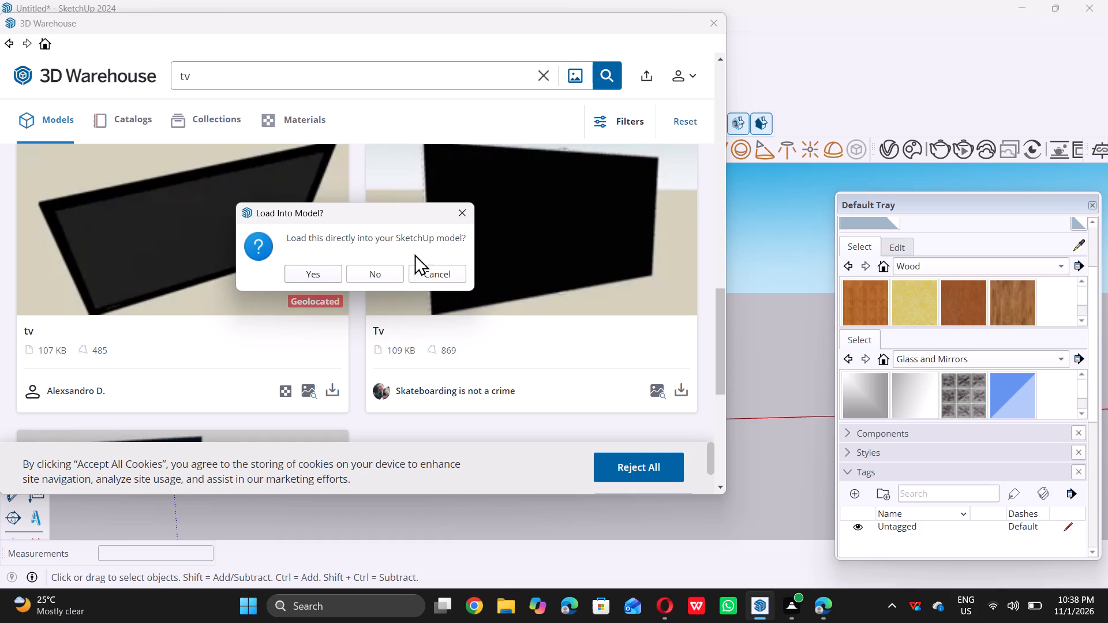
double_click(326, 279)
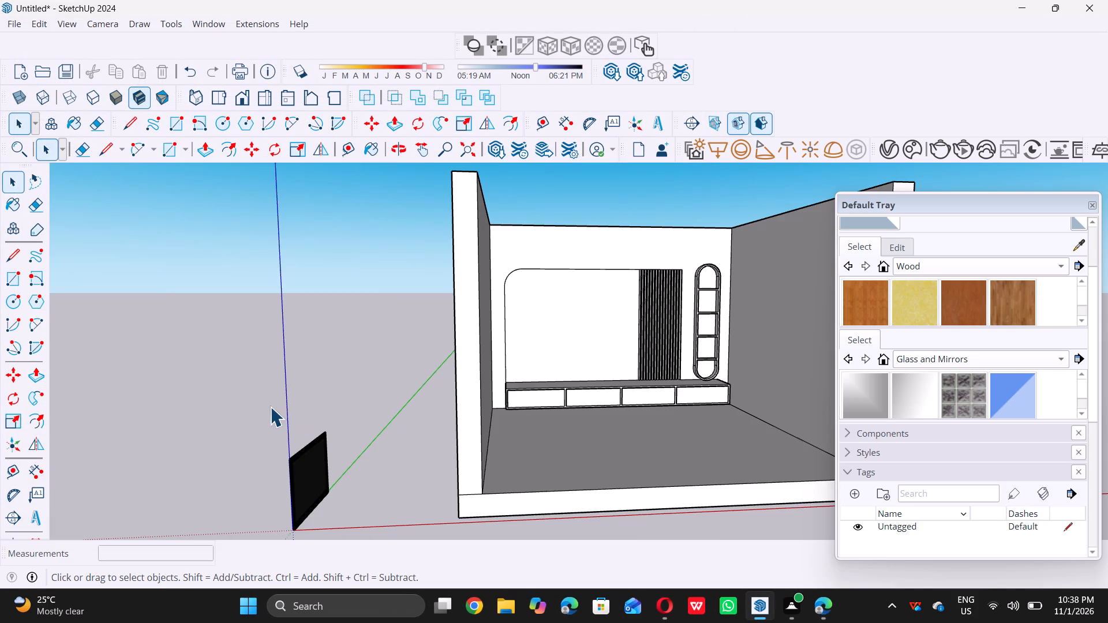
Select the imported TV standing at the origin beside the room.
scroll(270, 407, down, 10)
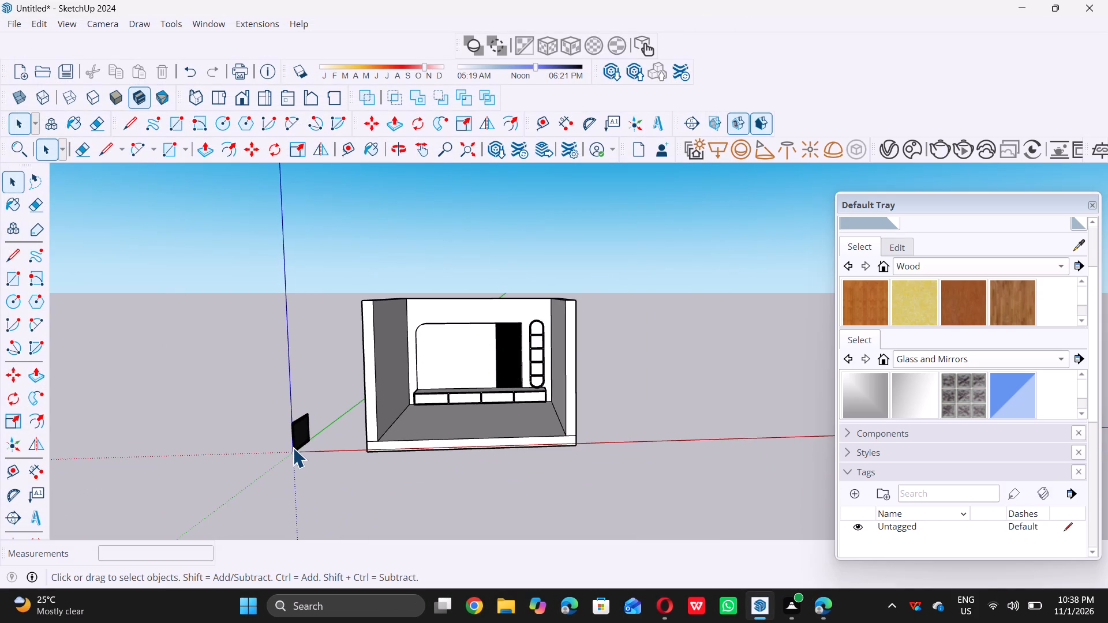
scroll(293, 448, up, 10)
click(299, 445)
scroll(318, 437, down, 2)
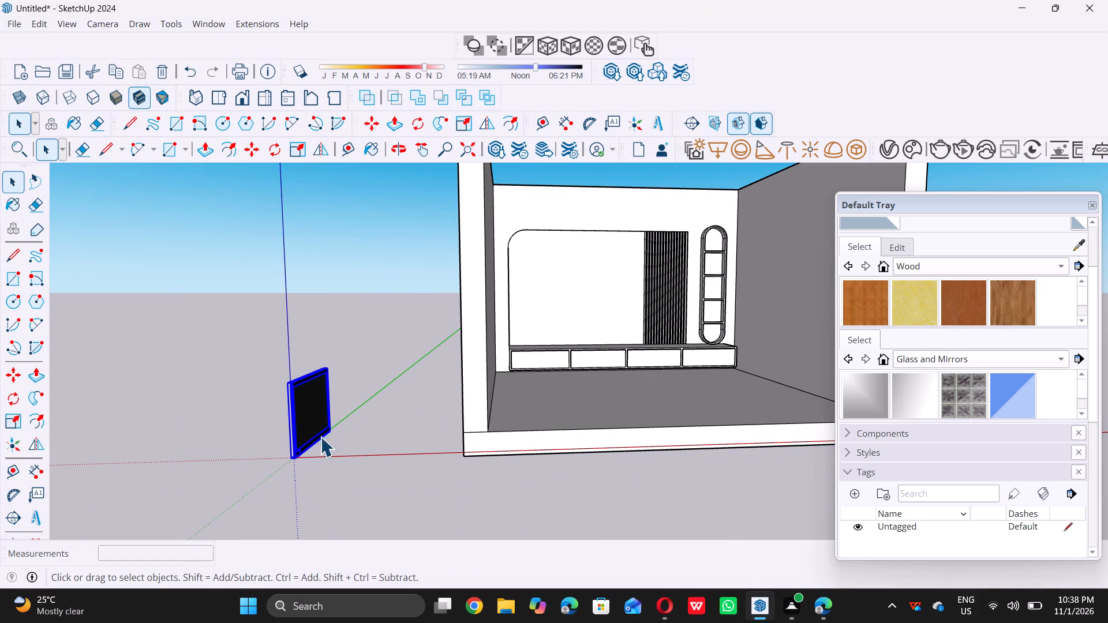
scroll(320, 437, down, 9)
scroll(364, 415, down, 3)
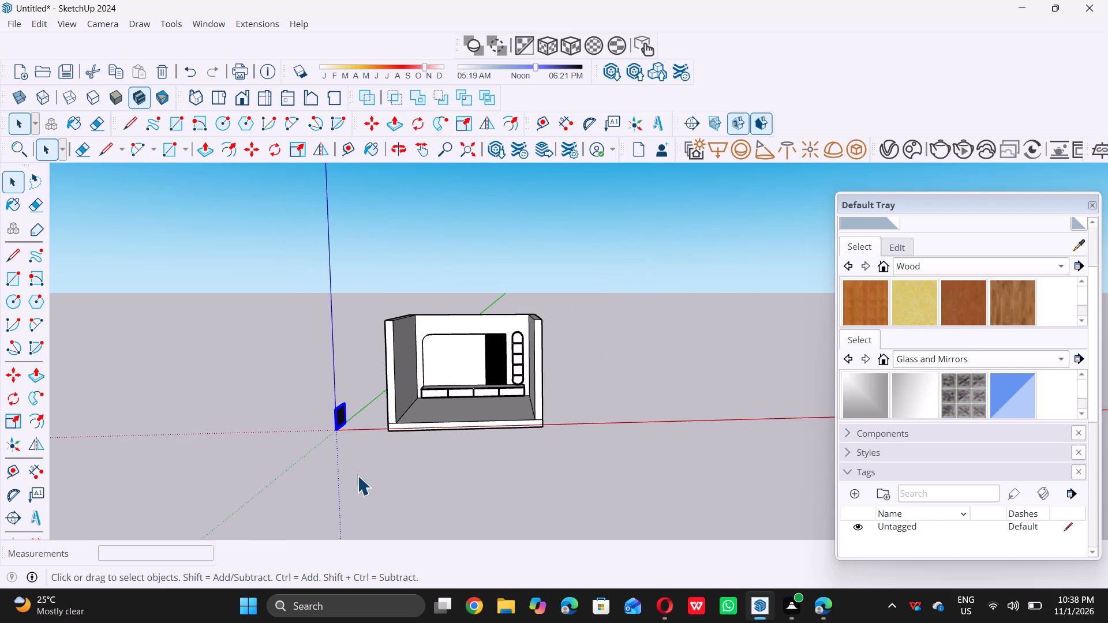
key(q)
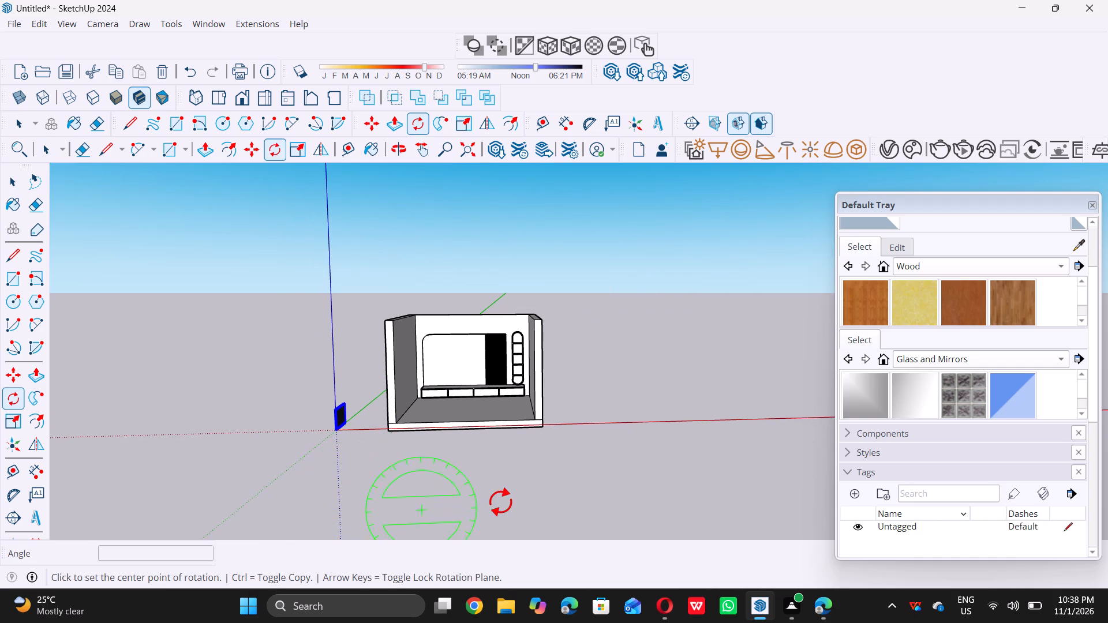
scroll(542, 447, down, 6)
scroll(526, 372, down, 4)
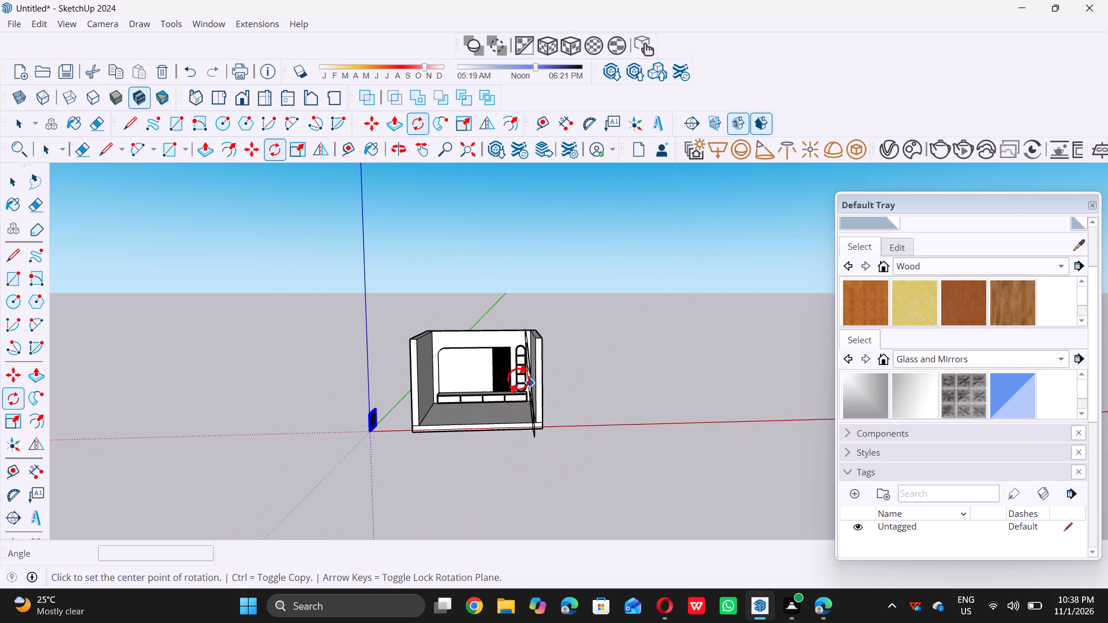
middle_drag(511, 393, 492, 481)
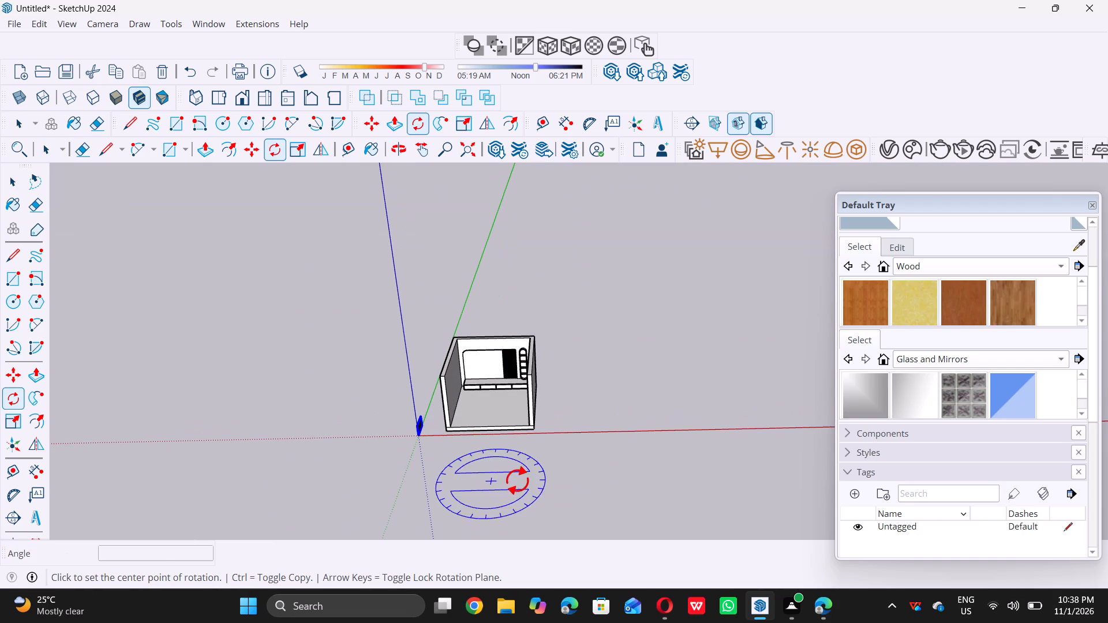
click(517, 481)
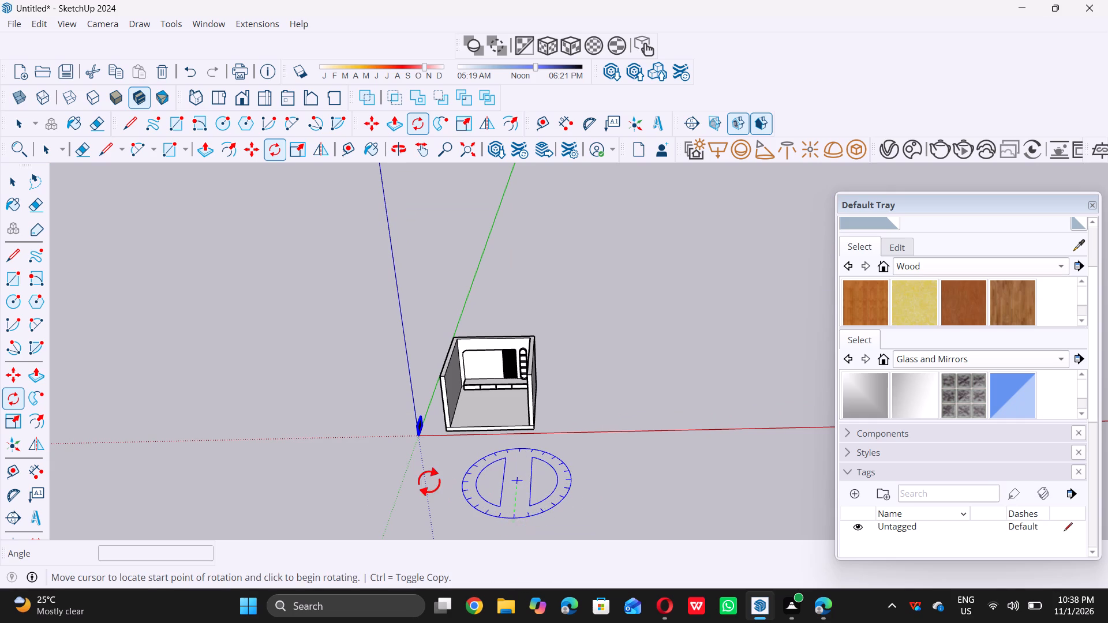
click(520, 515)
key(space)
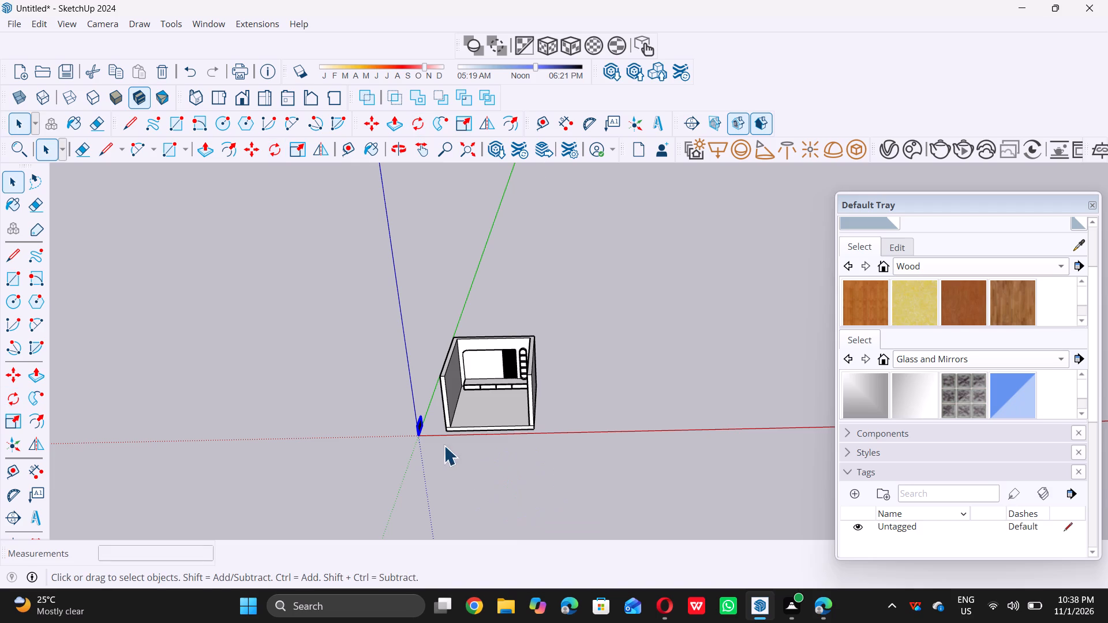
Rotate the selected TV 90° about the vertical axis so its screen faces the room's open front, parallel to the back wall.
scroll(443, 437, up, 12)
scroll(384, 431, up, 9)
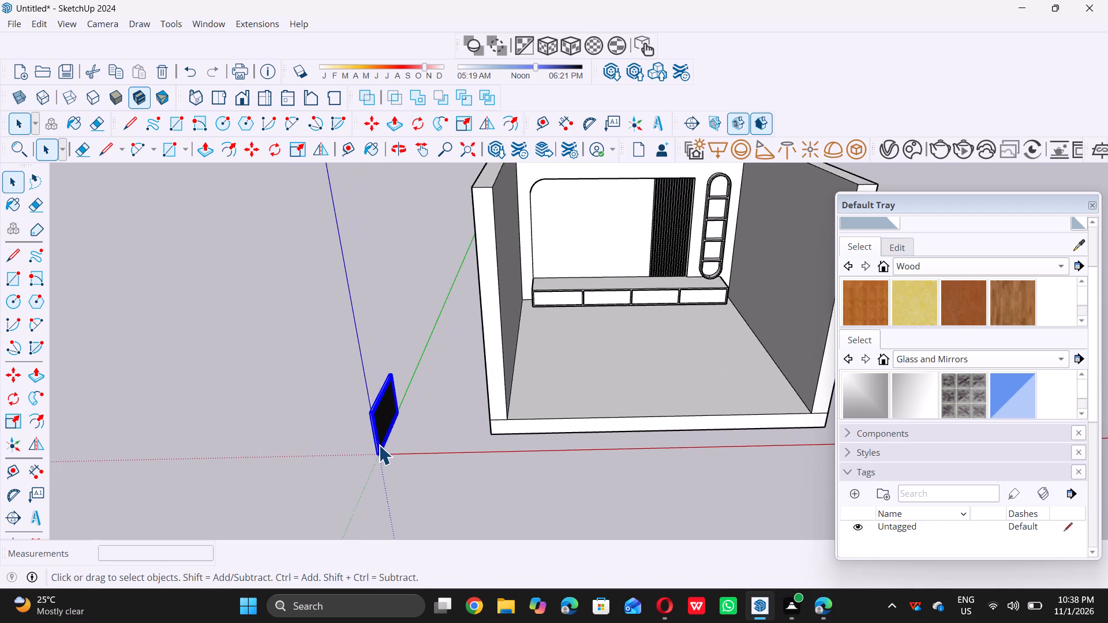
scroll(379, 445, up, 14)
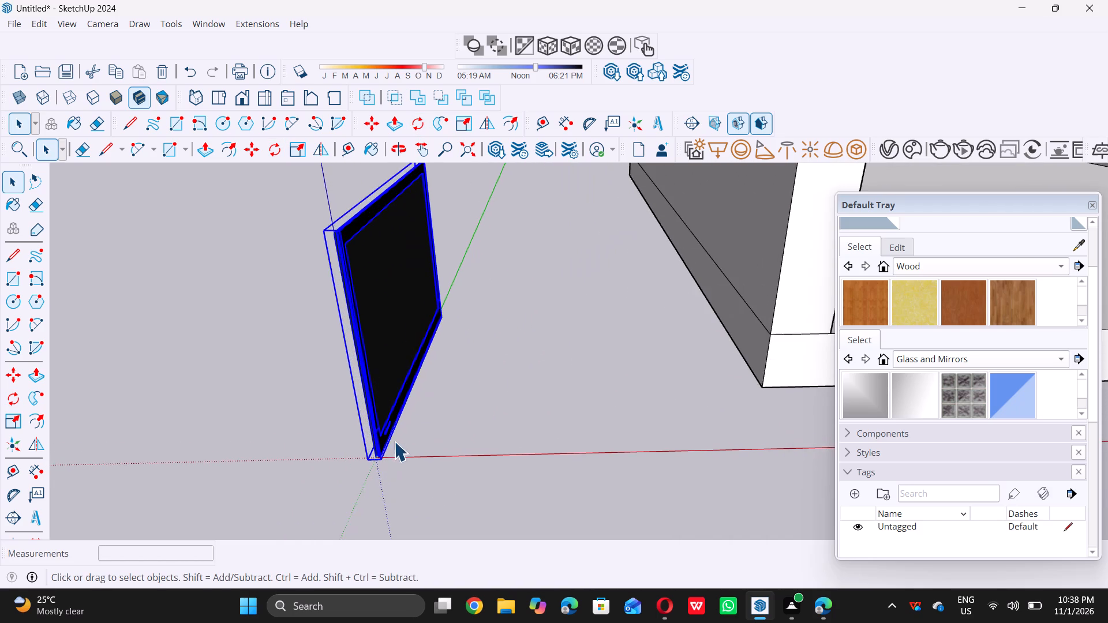
scroll(403, 427, up, 6)
scroll(404, 425, down, 6)
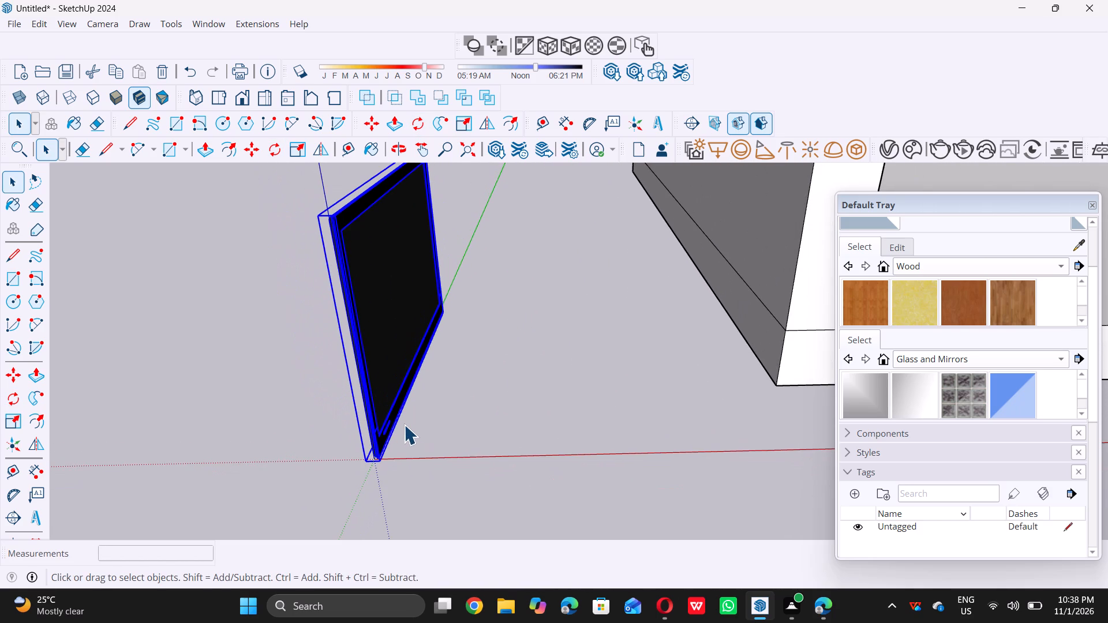
key(q)
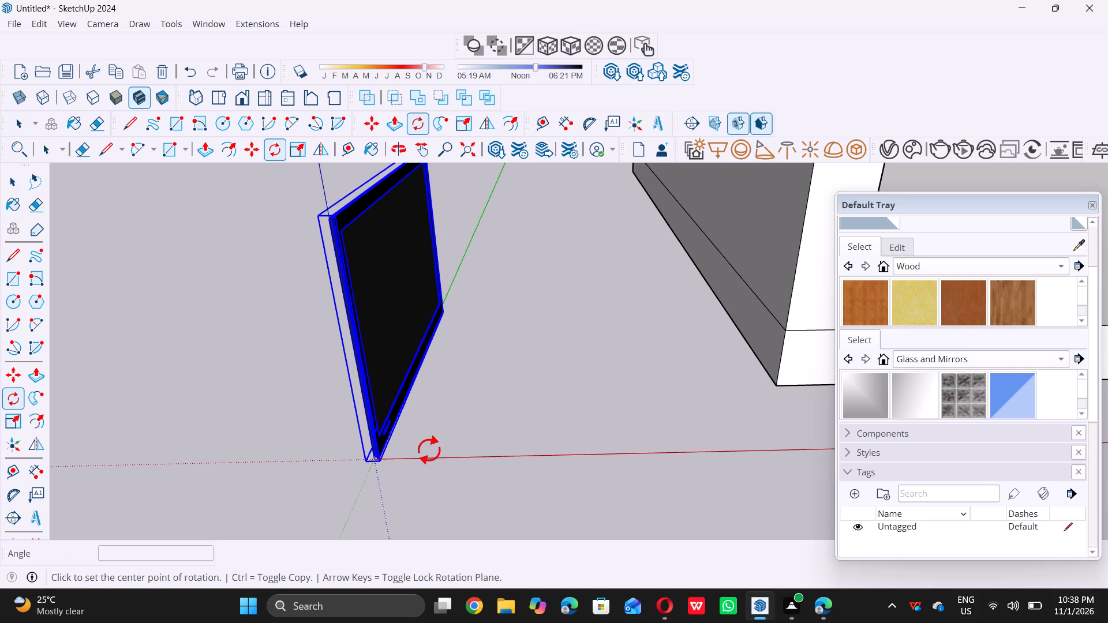
click(455, 476)
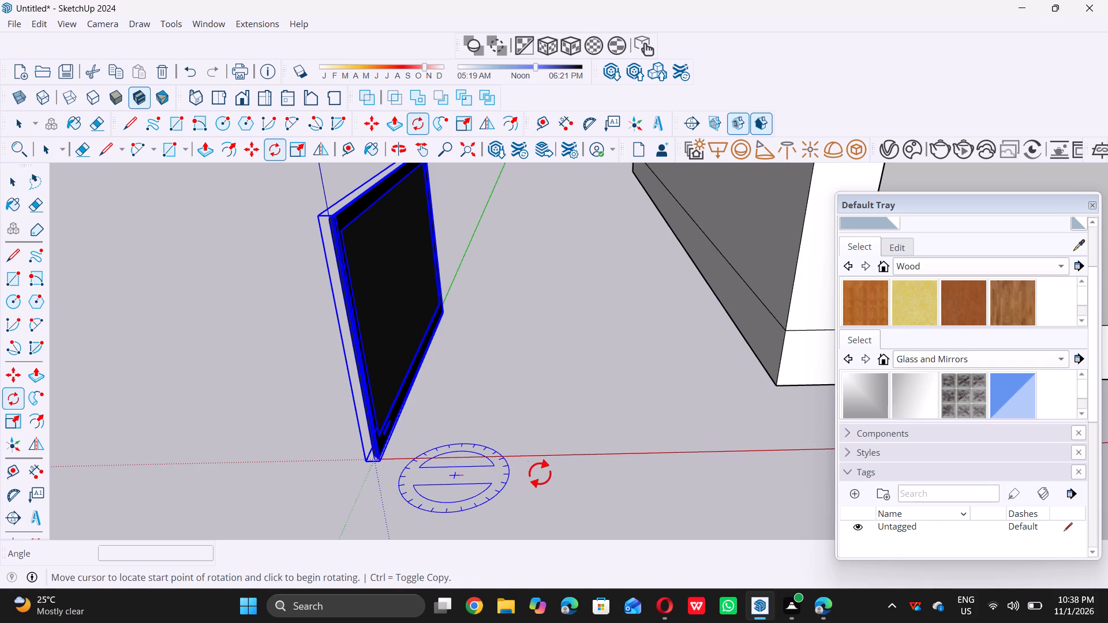
click(557, 472)
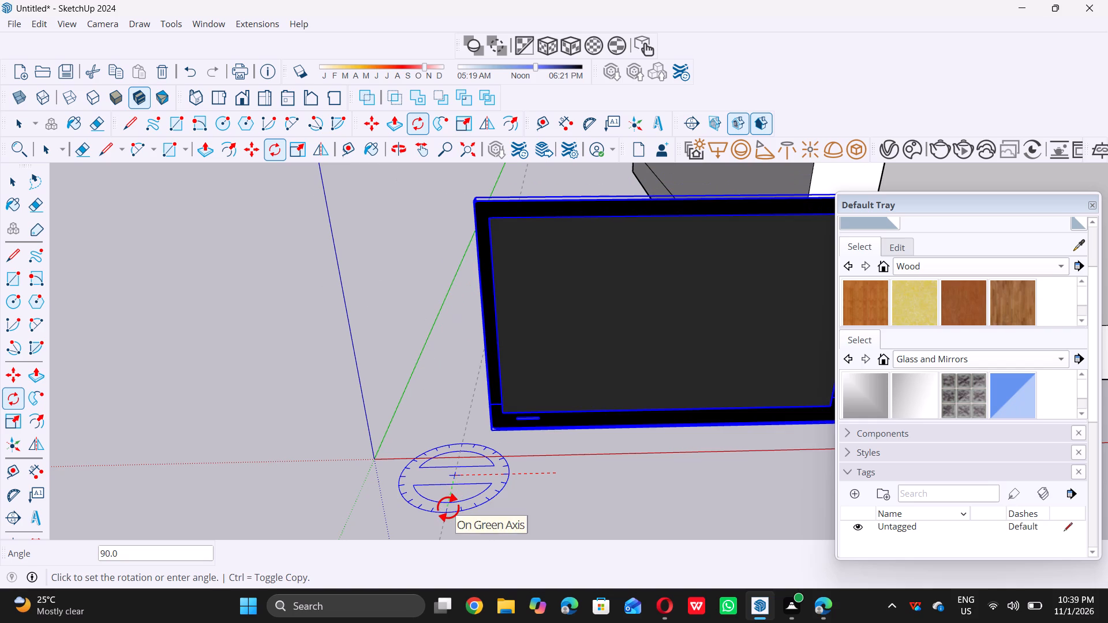
click(448, 508)
key(space)
Move the TV by its lower front corner from the origin onto the recessed panel, about 18' 5 3/8", placing it above the ledge beside the slats.
scroll(437, 481, down, 4)
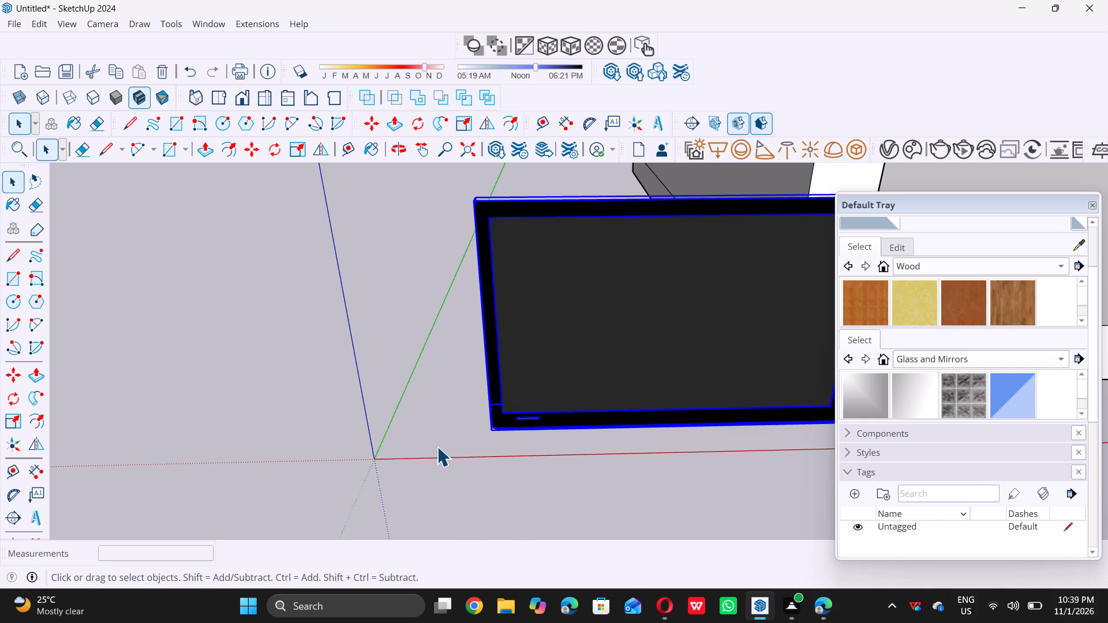
scroll(437, 446, down, 3)
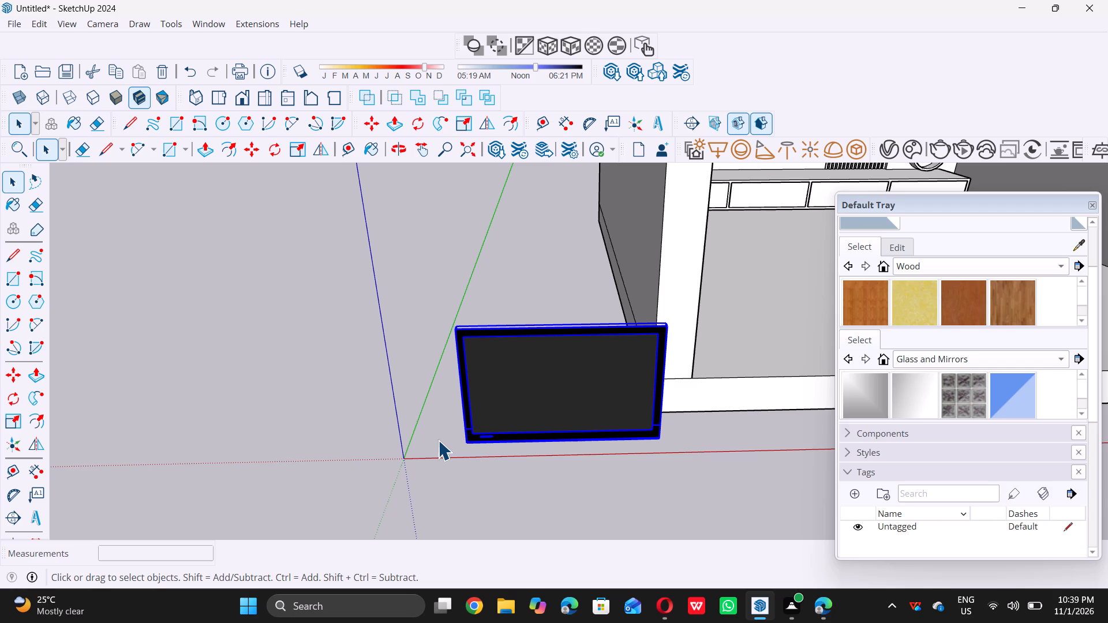
scroll(440, 435, down, 12)
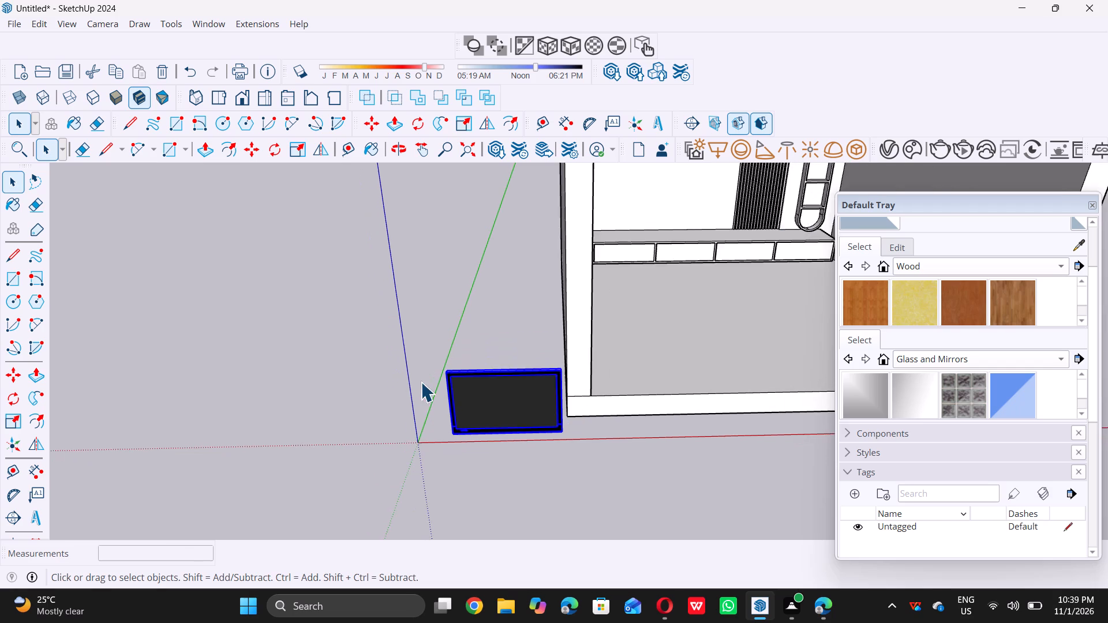
scroll(421, 382, down, 9)
middle_drag(522, 422, 493, 368)
scroll(465, 332, up, 2)
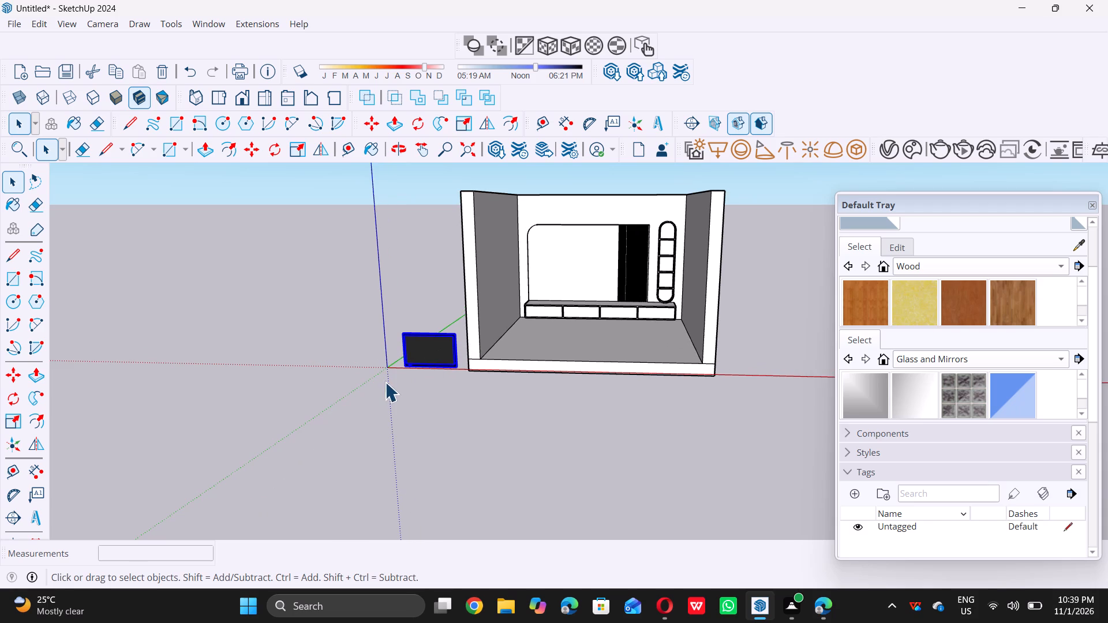
scroll(362, 389, up, 5)
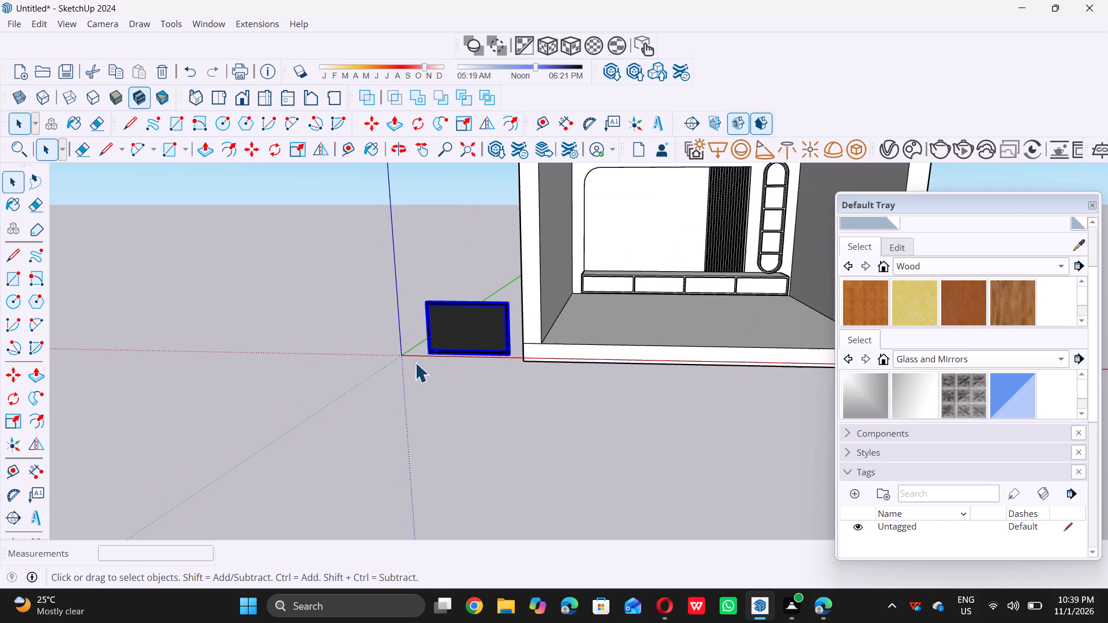
scroll(432, 352, up, 20)
scroll(432, 352, up, 4)
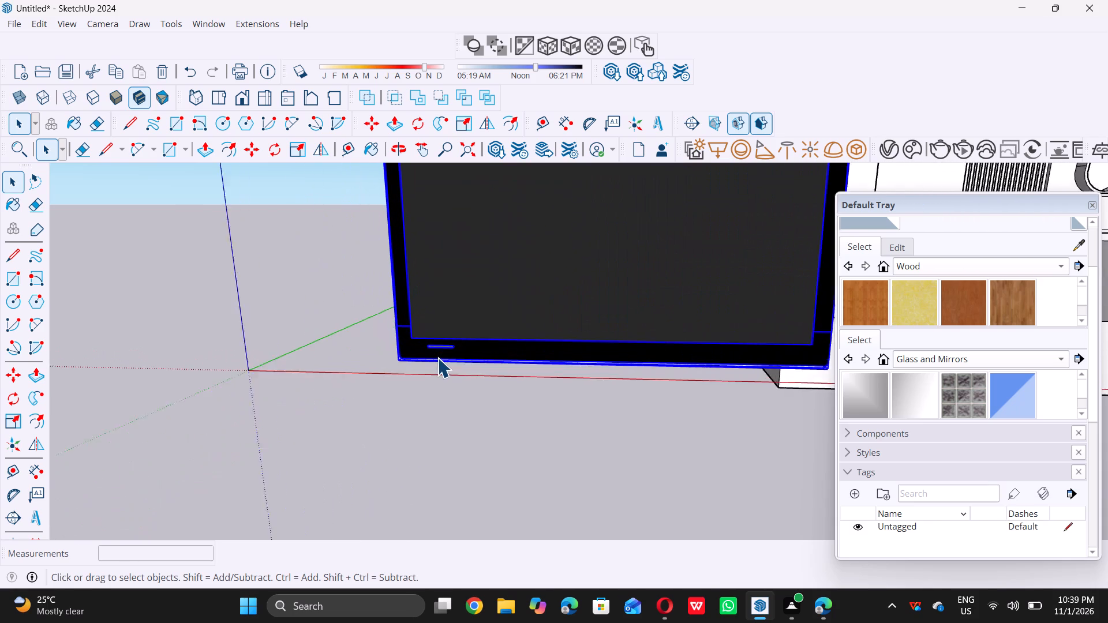
key(m)
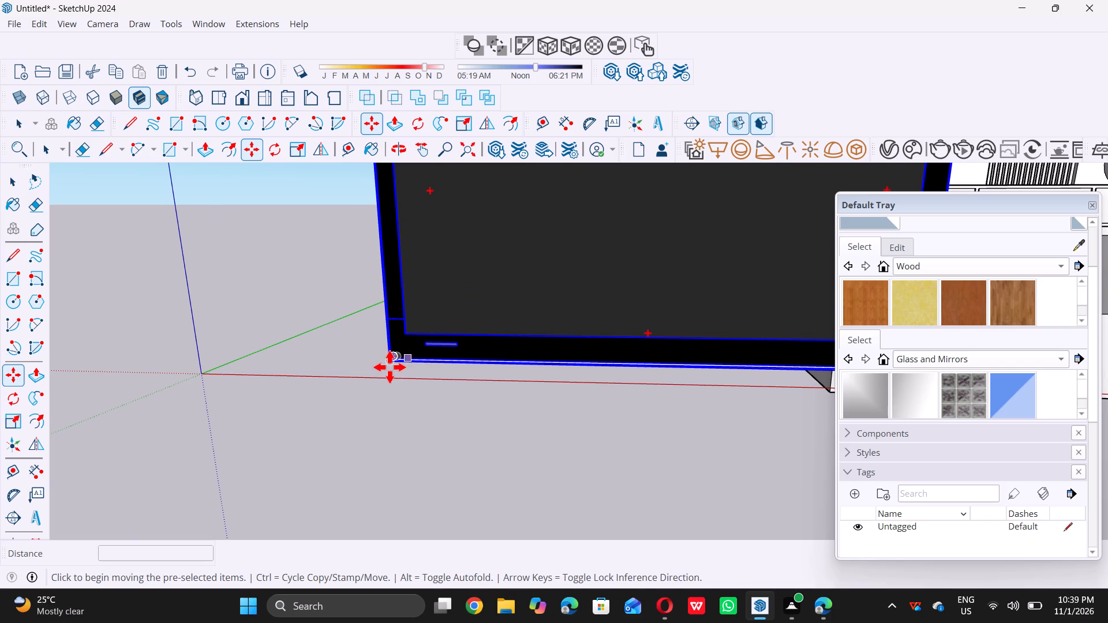
click(391, 359)
scroll(391, 359, down, 9)
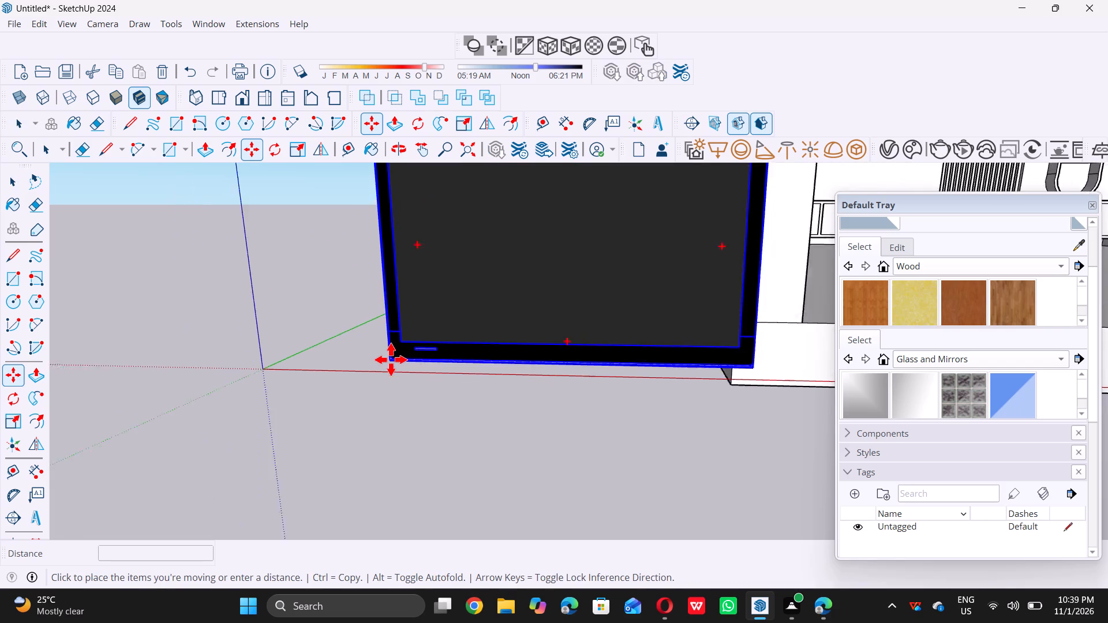
scroll(391, 359, down, 15)
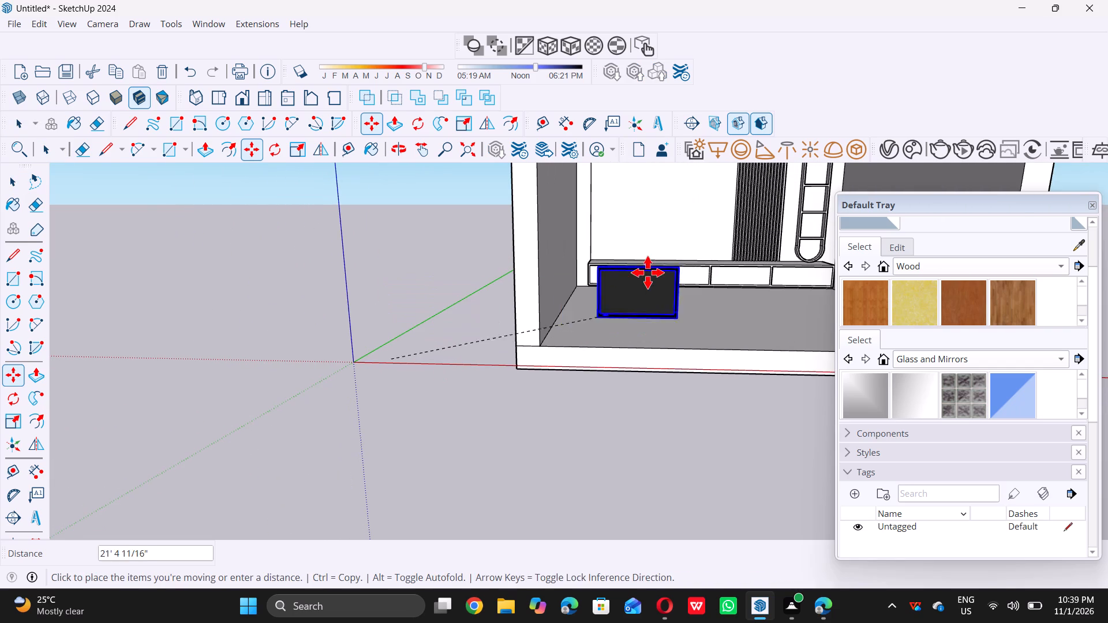
scroll(684, 219, down, 13)
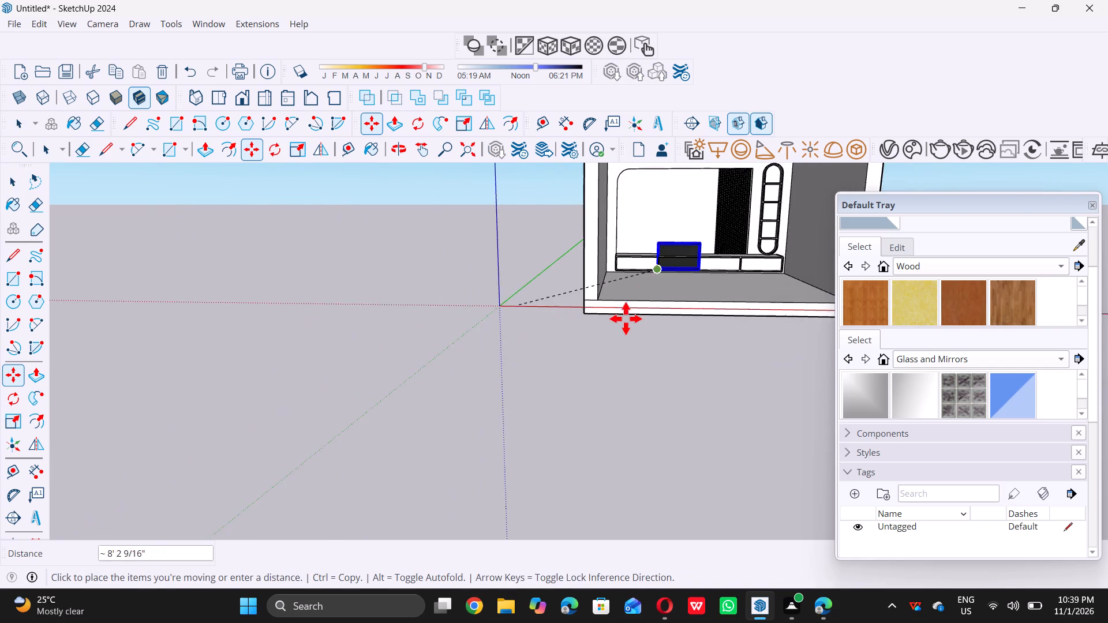
middle_drag(665, 211, 668, 204)
scroll(668, 204, down, 10)
scroll(672, 219, up, 2)
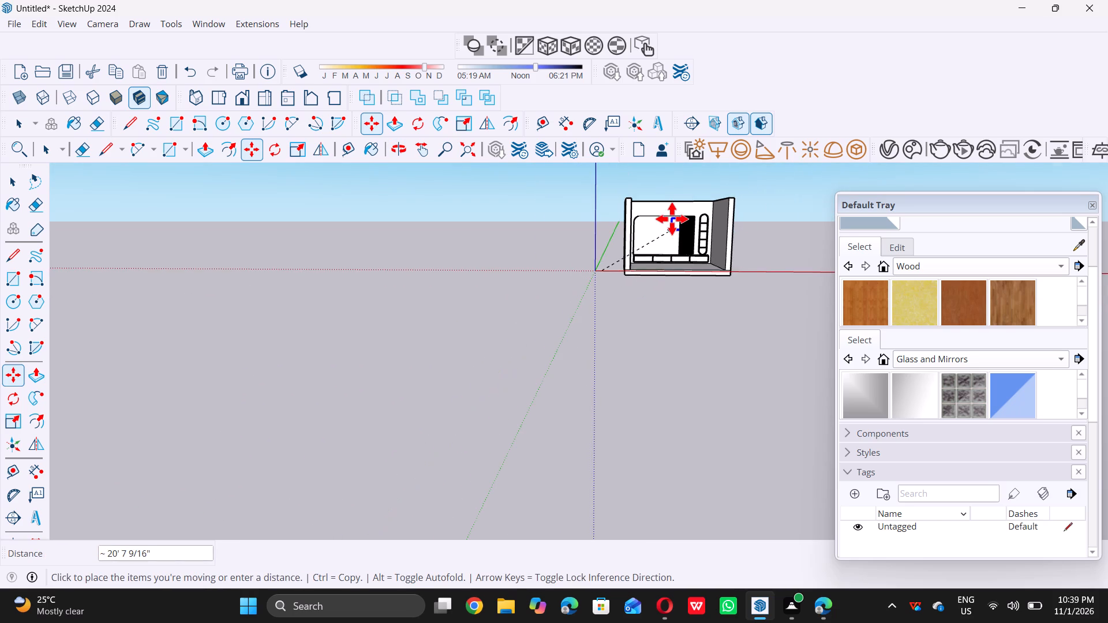
scroll(672, 219, up, 8)
middle_drag(672, 232, 672, 219)
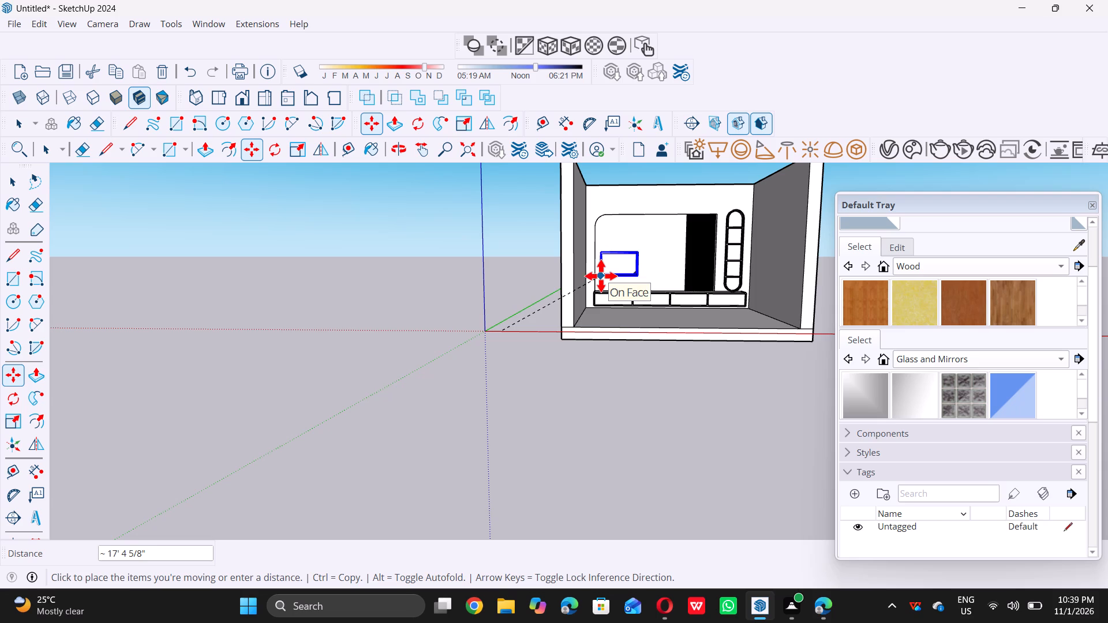
scroll(626, 265, up, 6)
middle_drag(635, 261, 626, 292)
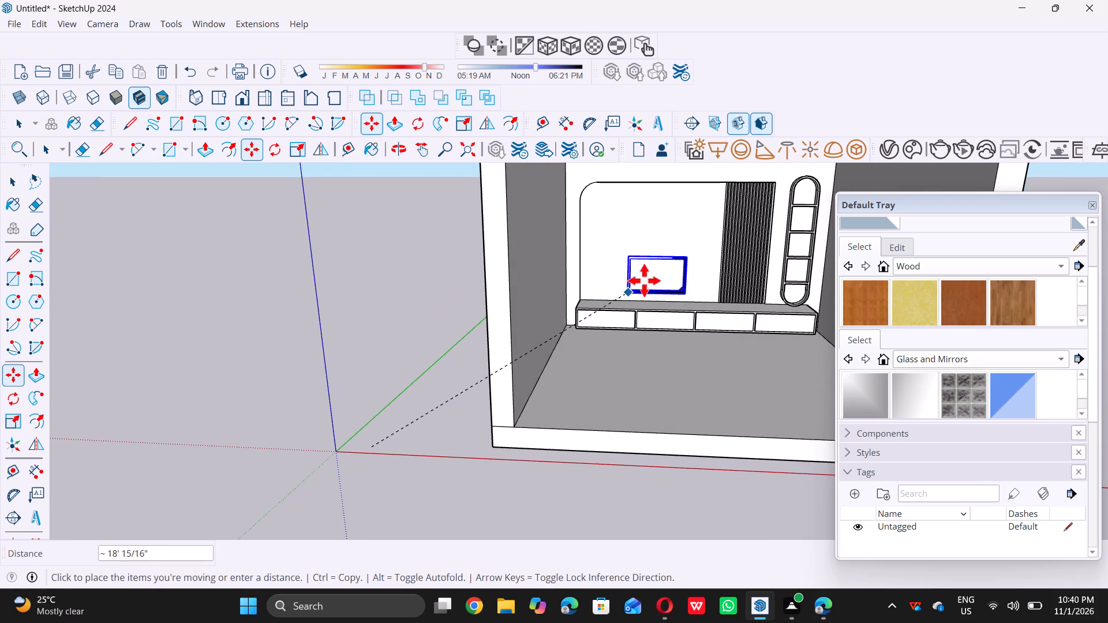
scroll(649, 258, down, 4)
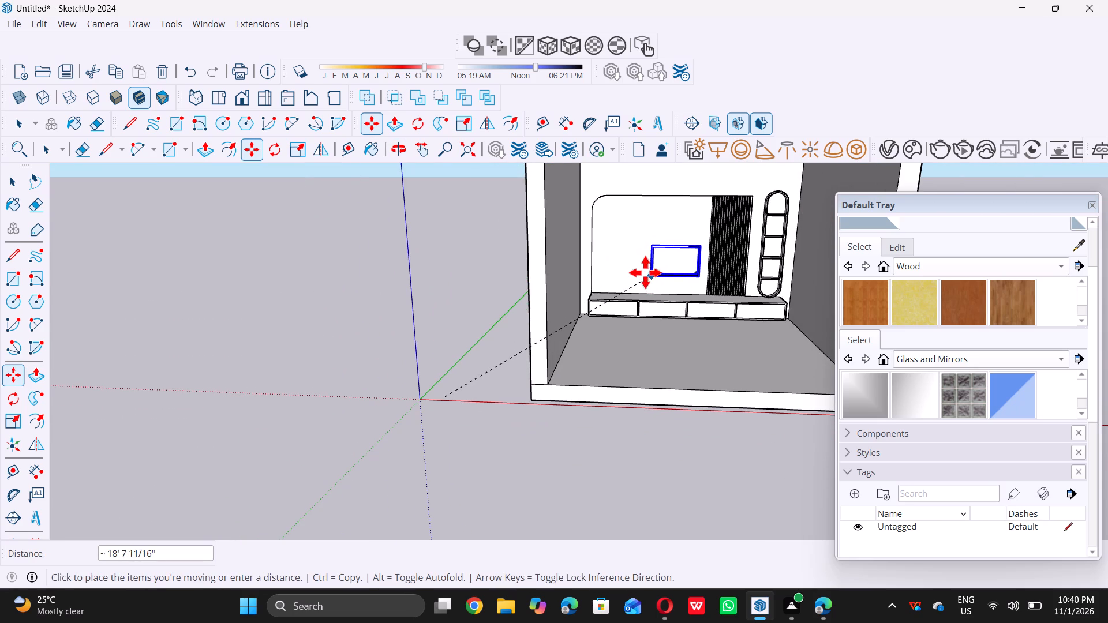
click(640, 265)
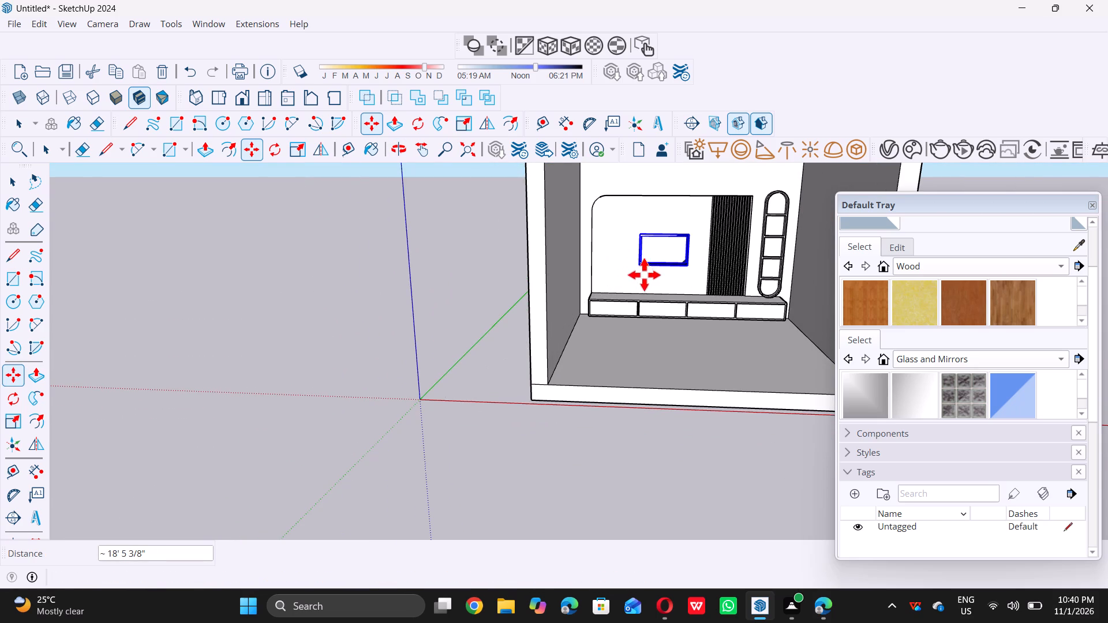
Move the TV about 2 1/8" forward out of the recessed panel so its body and screen sit in front of the wall face.
middle_drag(650, 265, 683, 313)
scroll(636, 317, down, 10)
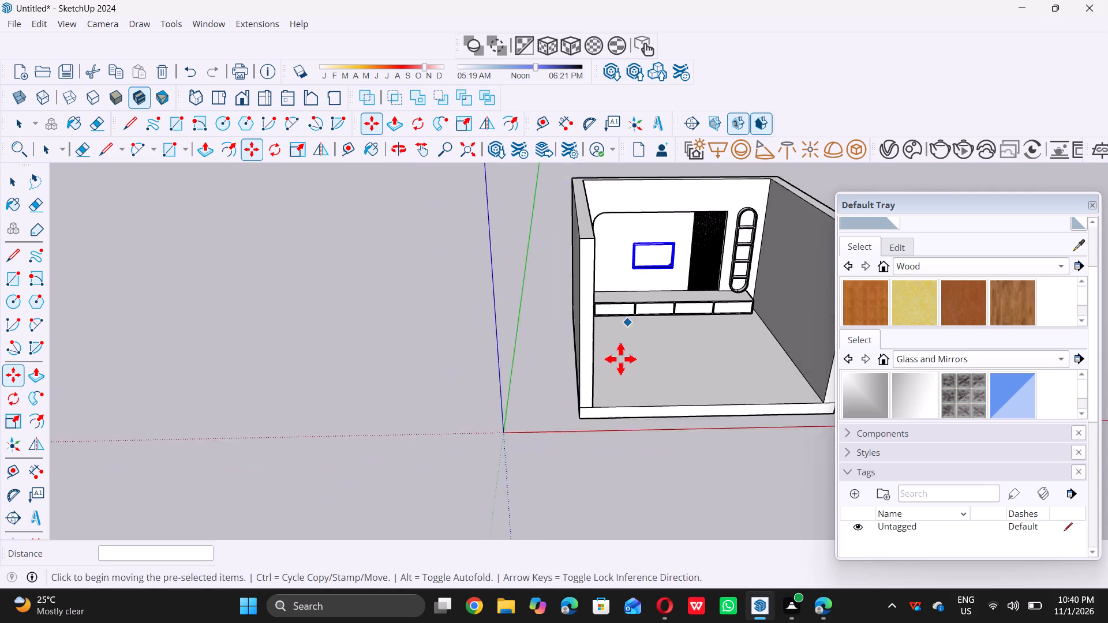
scroll(620, 359, down, 8)
middle_drag(568, 352, 637, 377)
scroll(660, 273, up, 3)
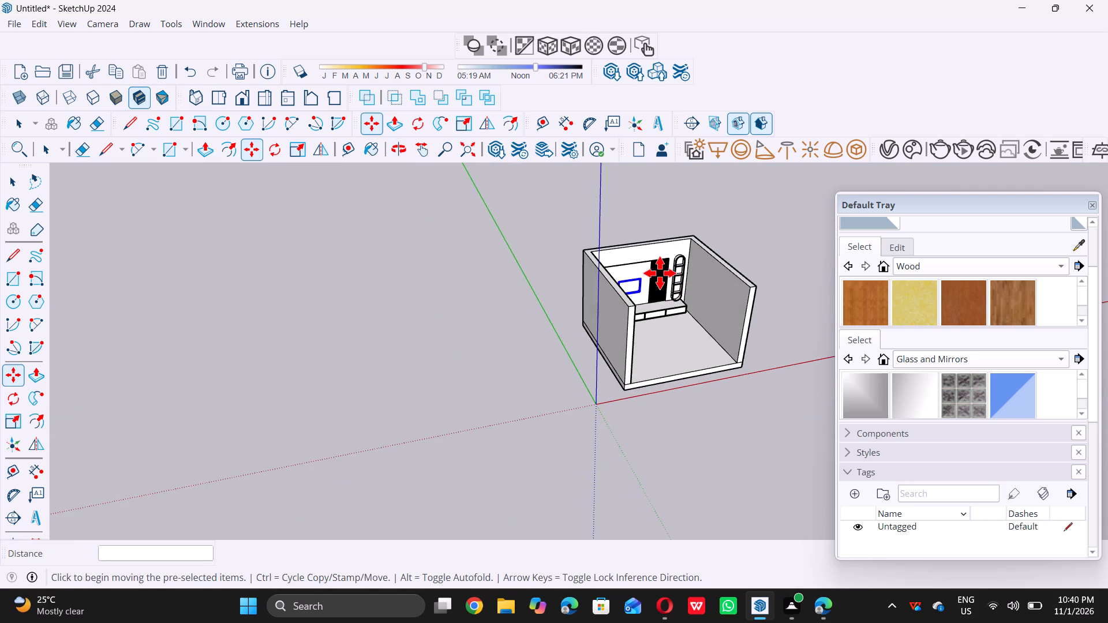
scroll(660, 273, up, 16)
scroll(556, 320, up, 7)
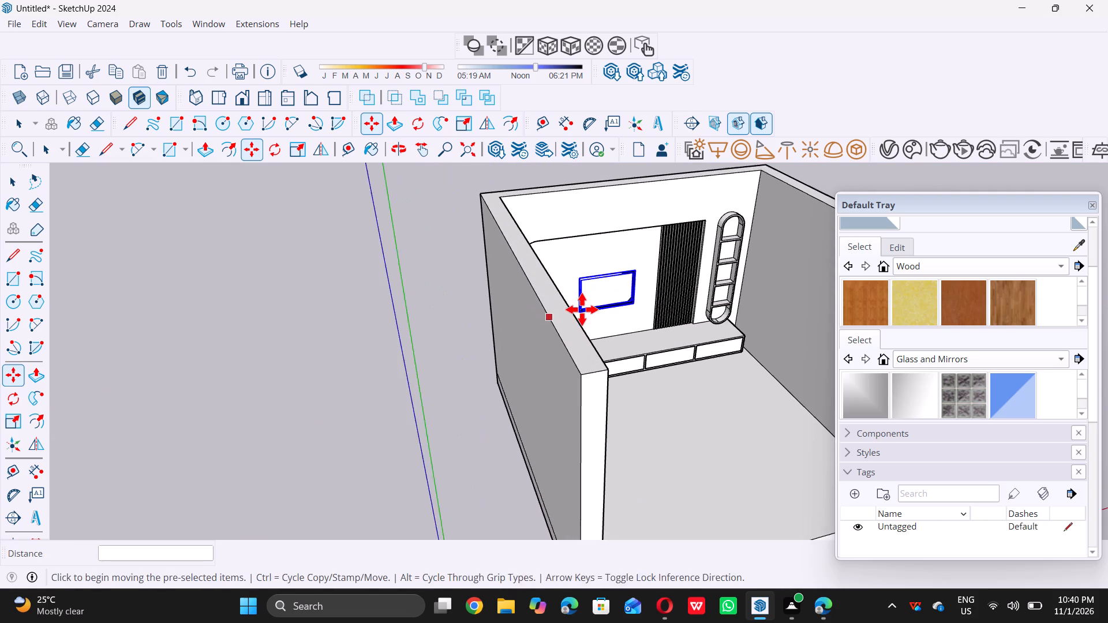
scroll(582, 309, up, 3)
scroll(590, 309, up, 20)
scroll(590, 309, up, 4)
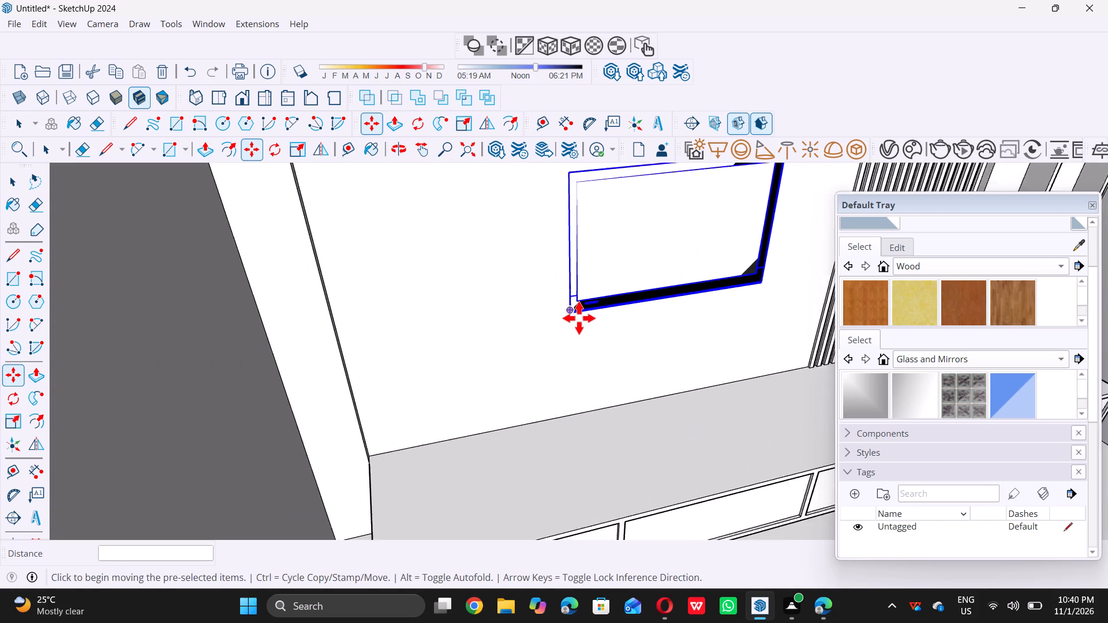
scroll(572, 320, up, 12)
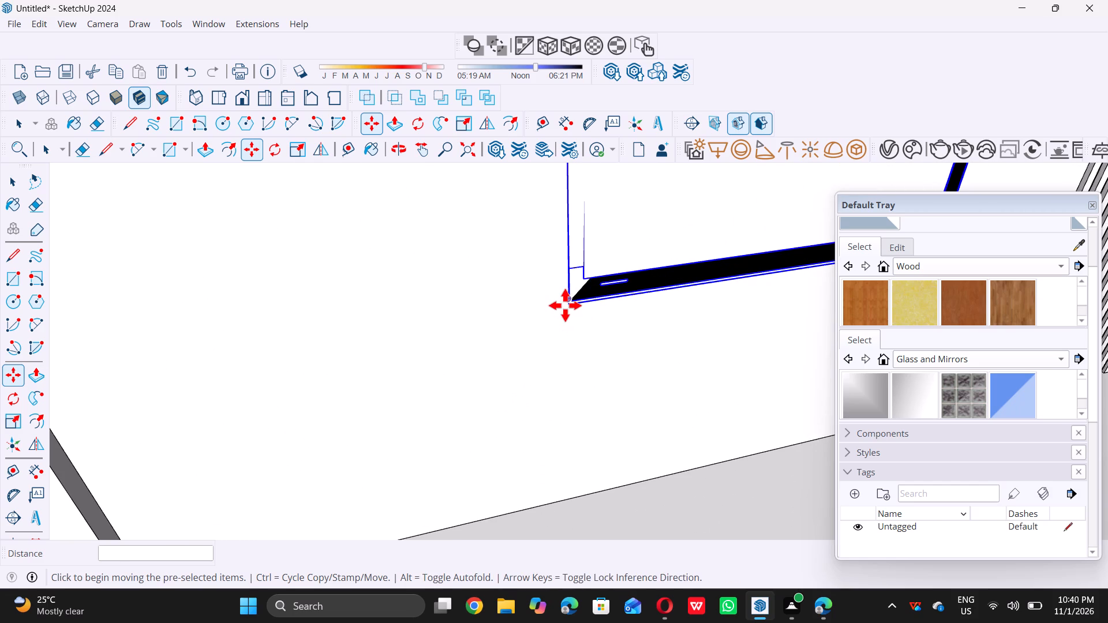
click(565, 305)
click(572, 314)
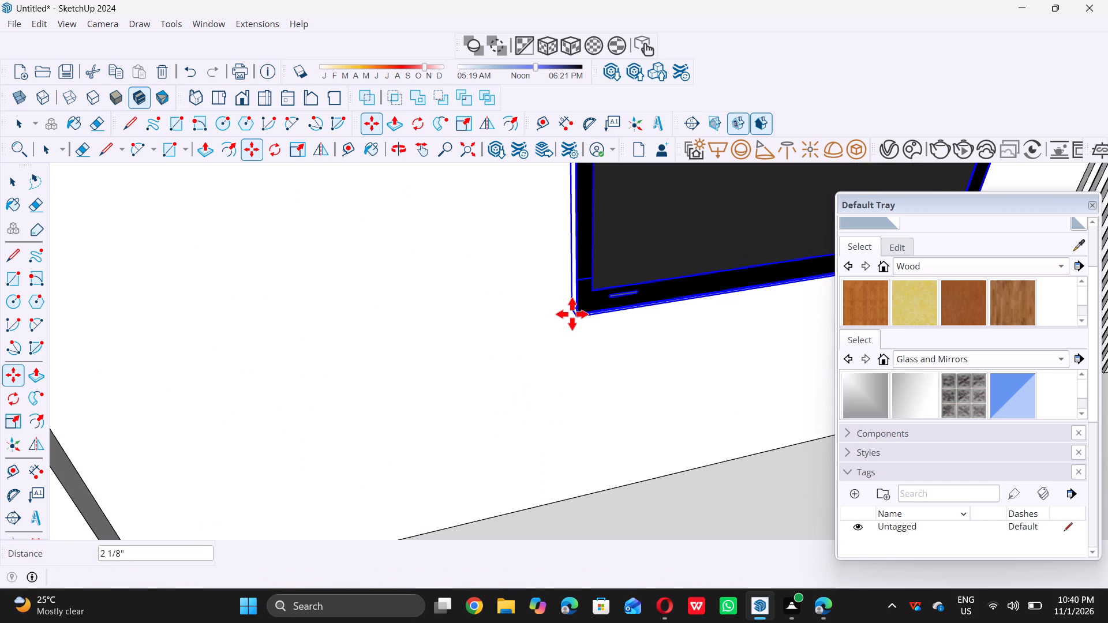
key(space)
Scale the TV's width along the green axis by about 1.27, stretching its side edge toward the slats.
scroll(546, 328, down, 9)
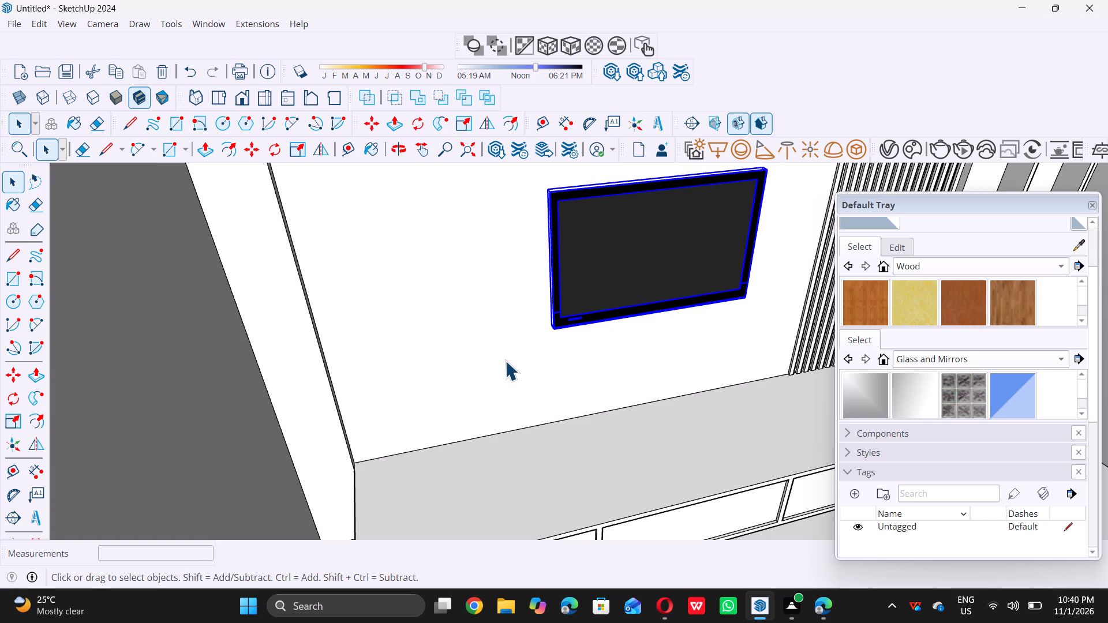
scroll(505, 361, down, 16)
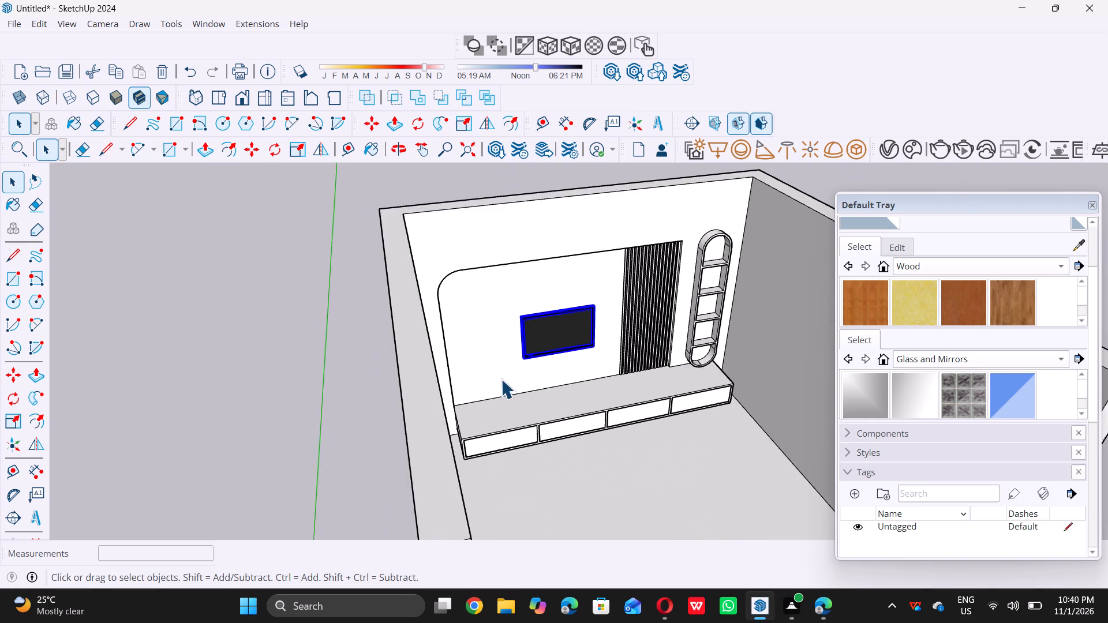
middle_drag(499, 380, 549, 405)
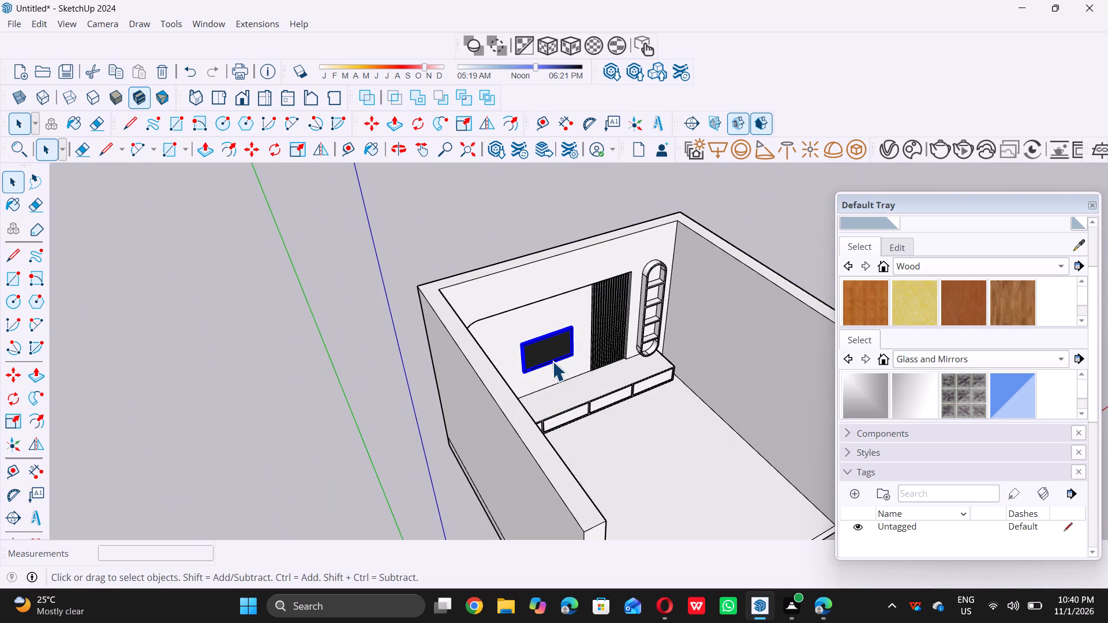
scroll(552, 335, up, 14)
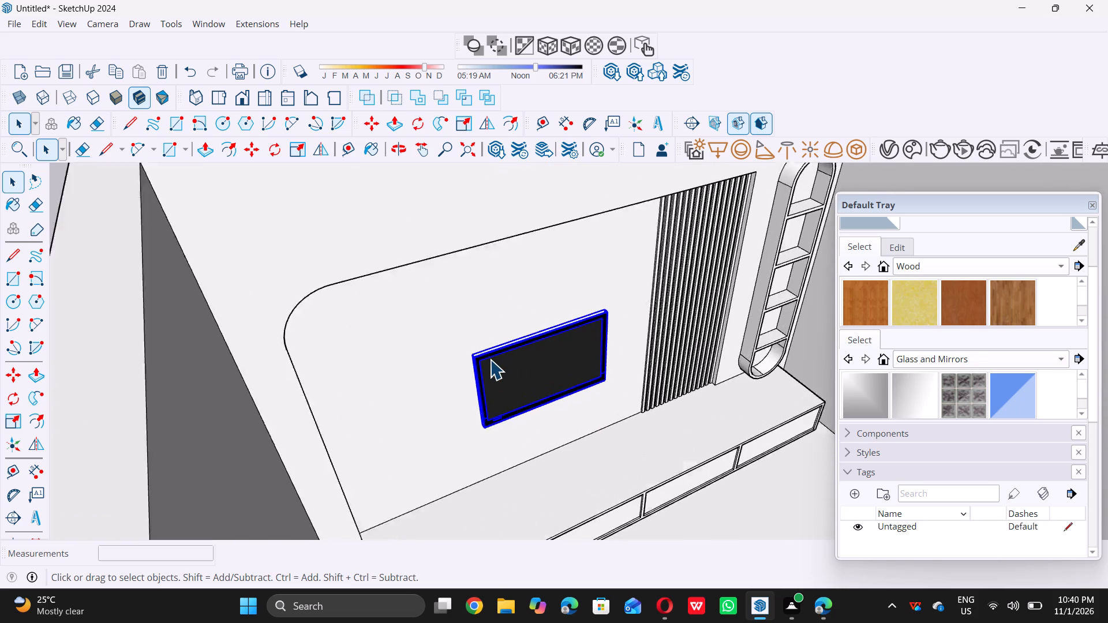
scroll(482, 362, down, 14)
middle_drag(507, 376, 401, 313)
middle_click(401, 313)
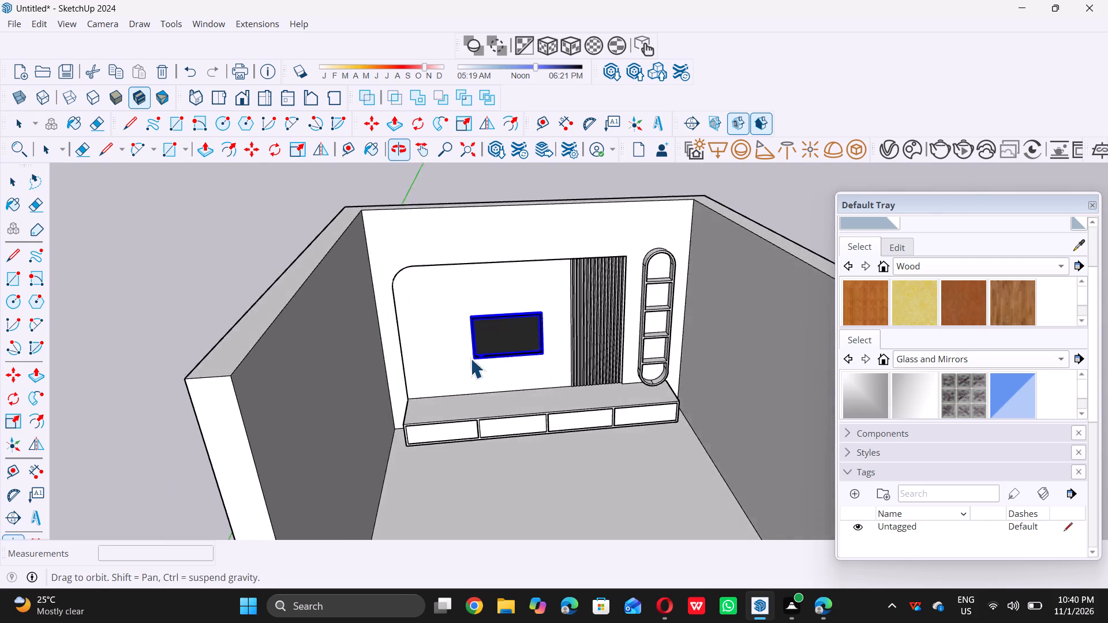
middle_drag(482, 354, 432, 328)
scroll(510, 339, up, 4)
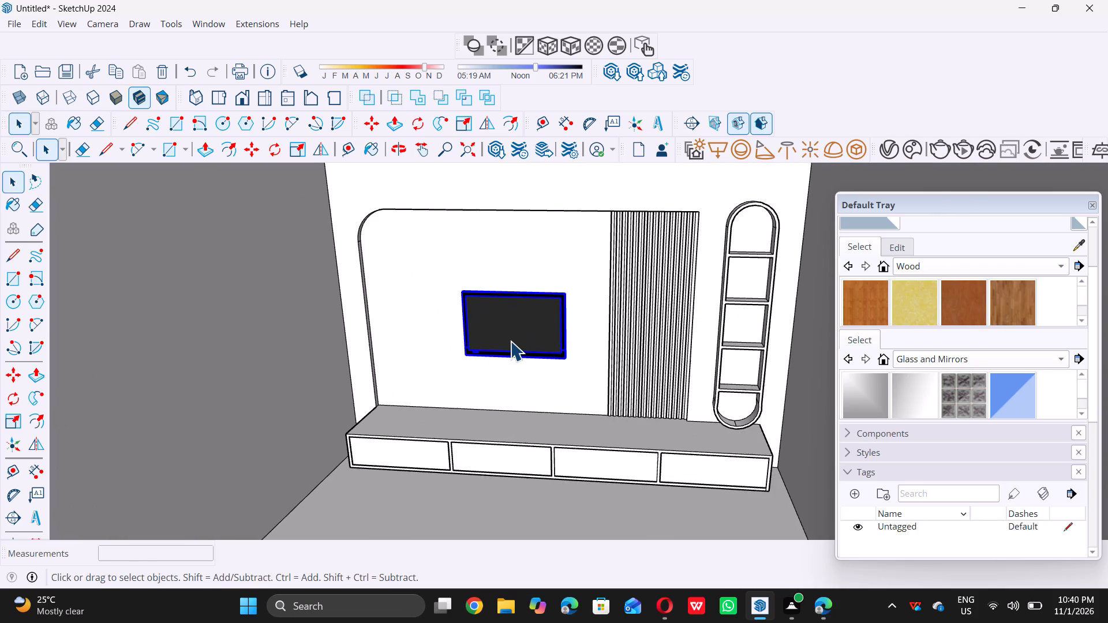
key(s)
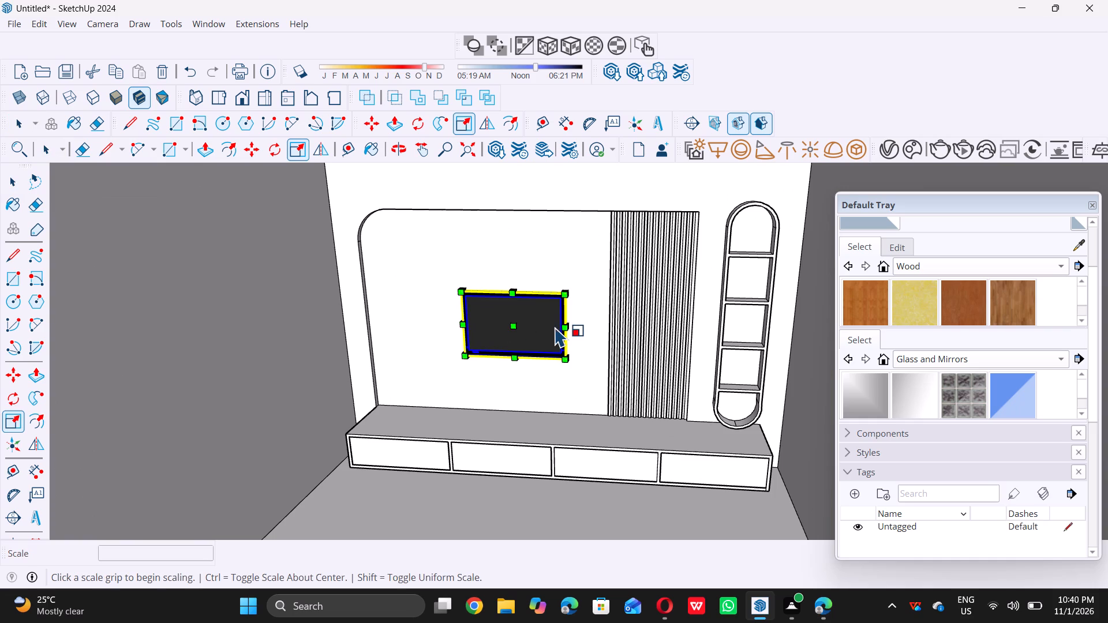
scroll(570, 324, up, 18)
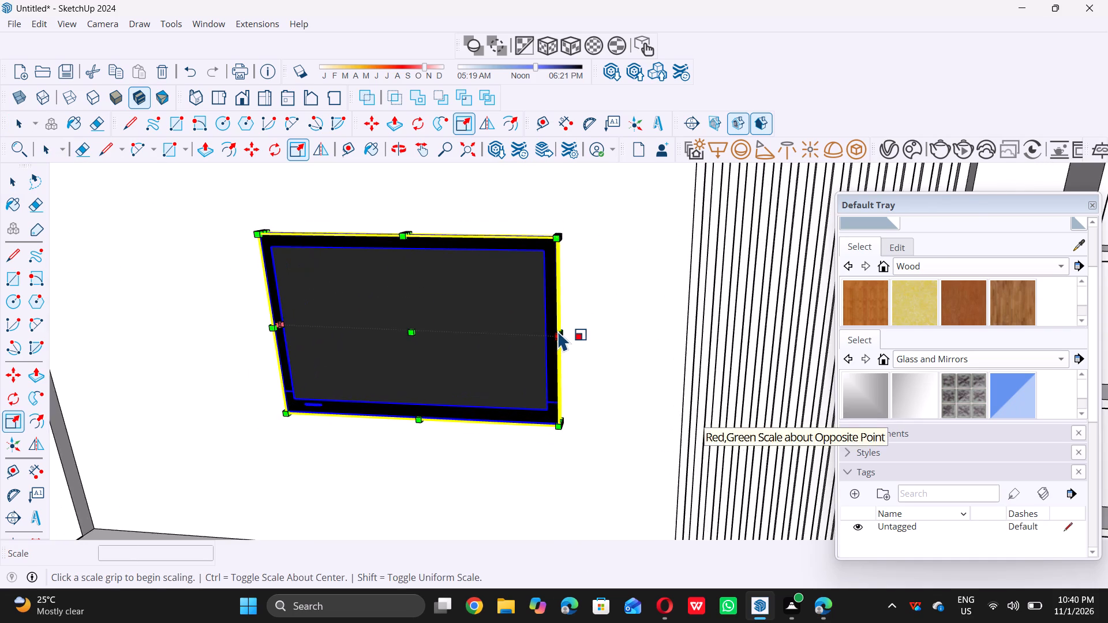
scroll(558, 329, up, 16)
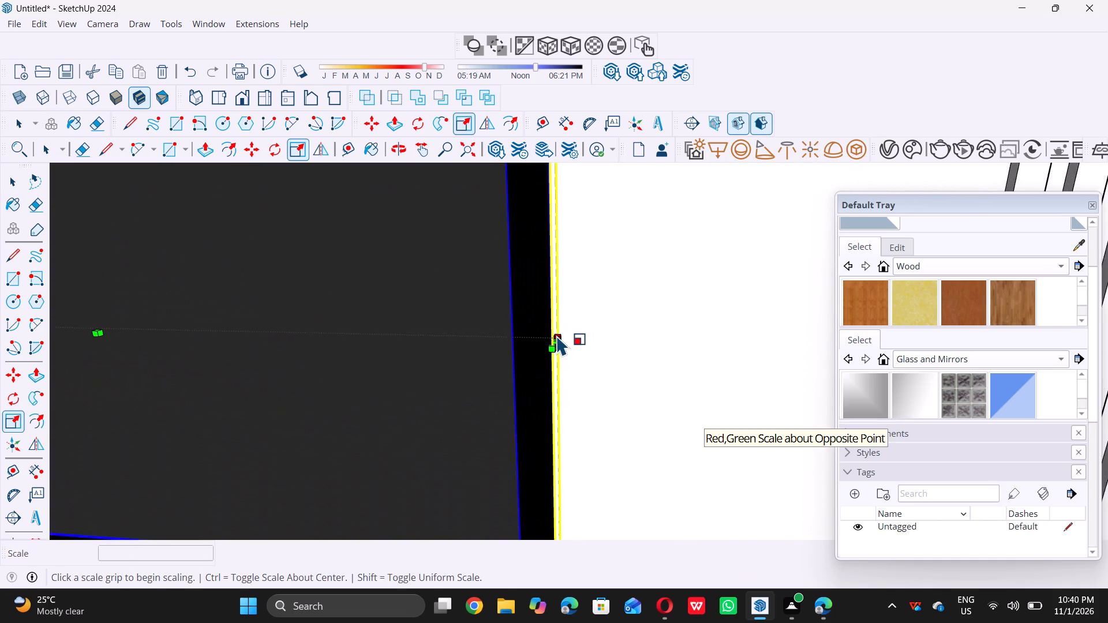
scroll(557, 335, up, 3)
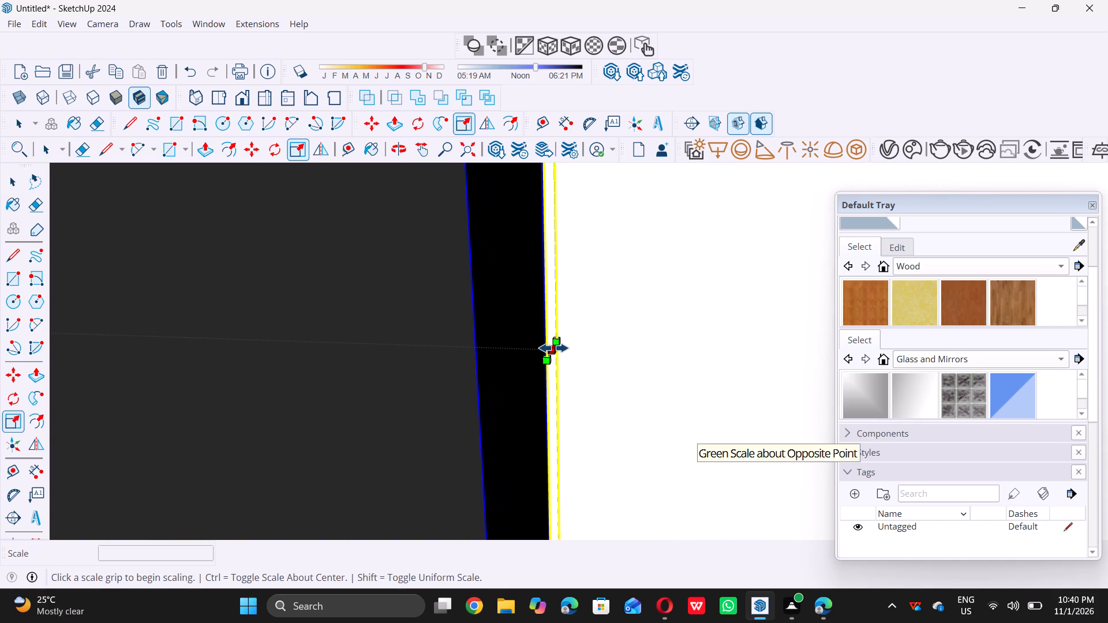
double_click(553, 348)
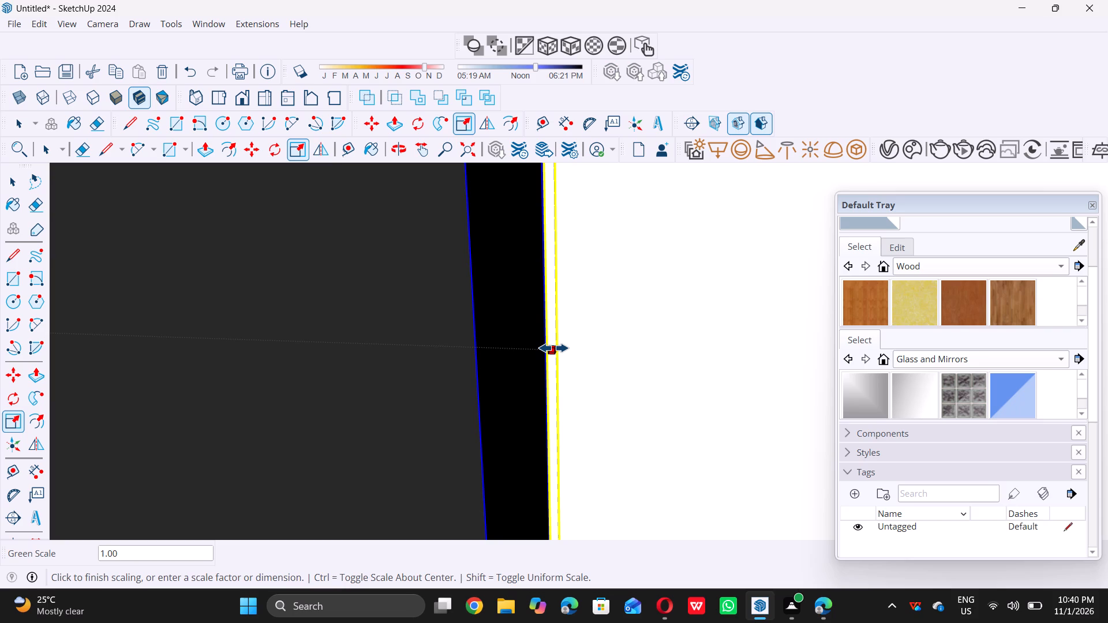
scroll(553, 348, down, 20)
scroll(553, 348, down, 2)
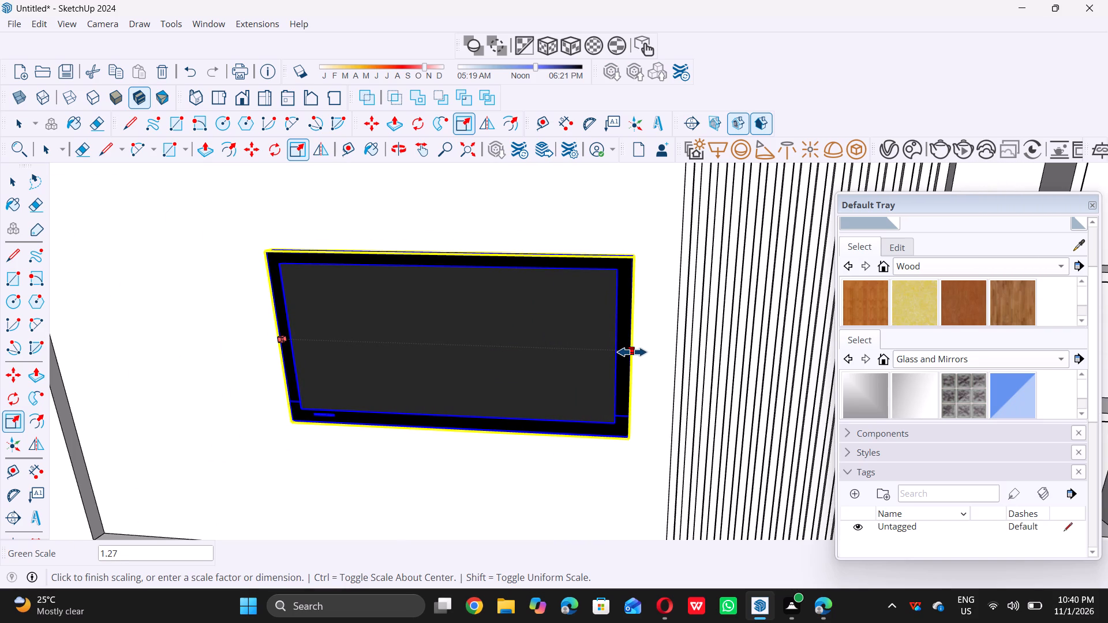
click(632, 352)
Scale the TV's height along the blue axis by about 1.32, stretching its top edge upward.
scroll(572, 379, down, 12)
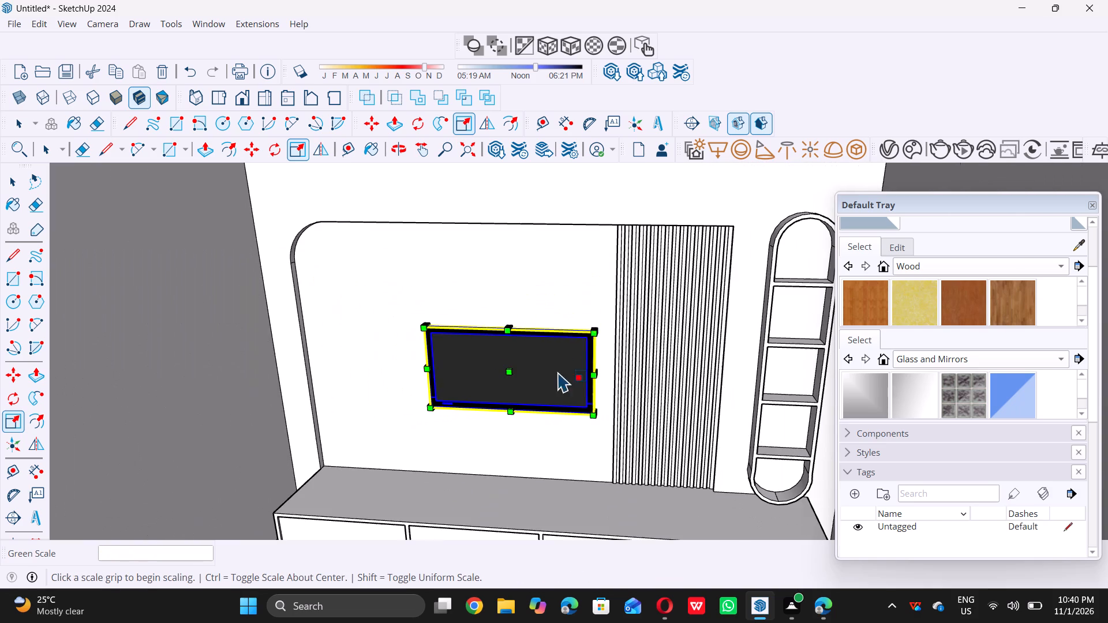
middle_drag(562, 321, 530, 366)
scroll(526, 324, up, 6)
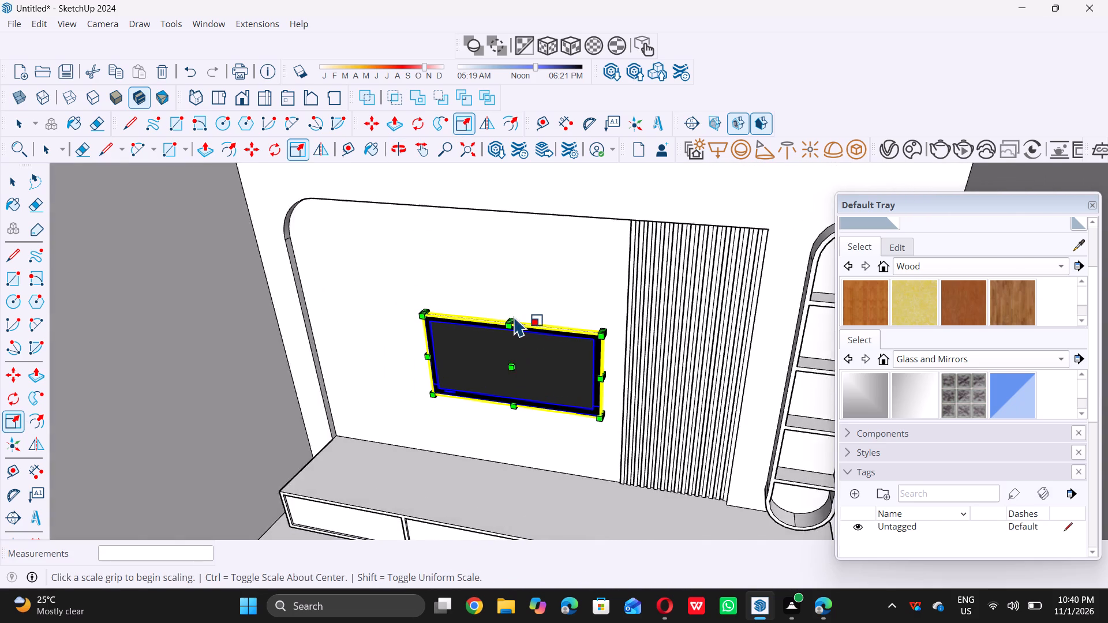
scroll(512, 316, up, 16)
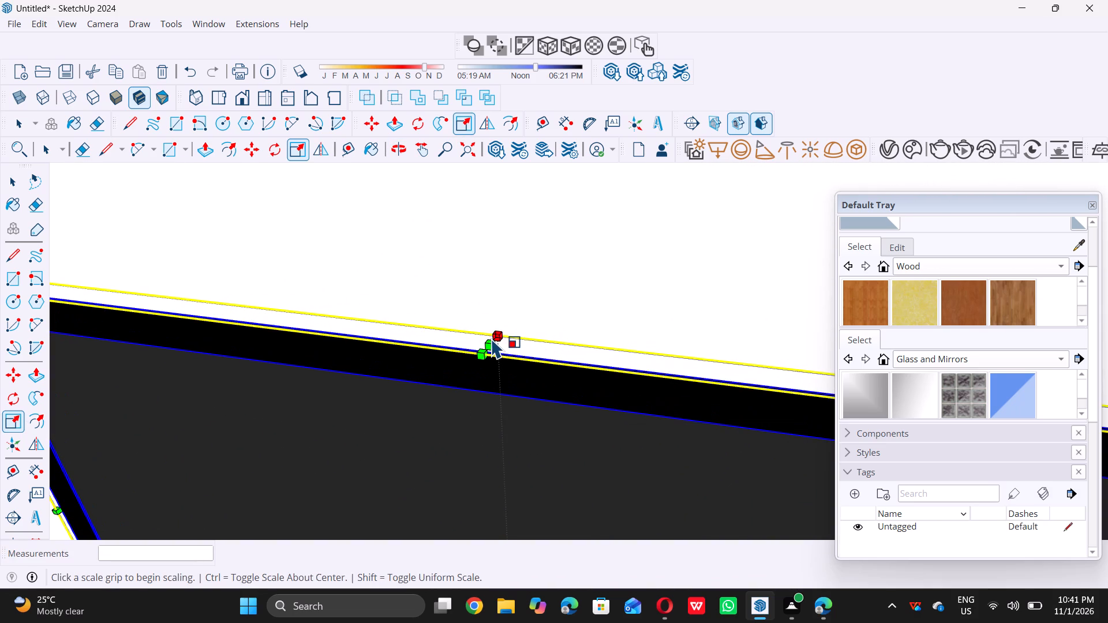
click(488, 343)
scroll(488, 343, down, 7)
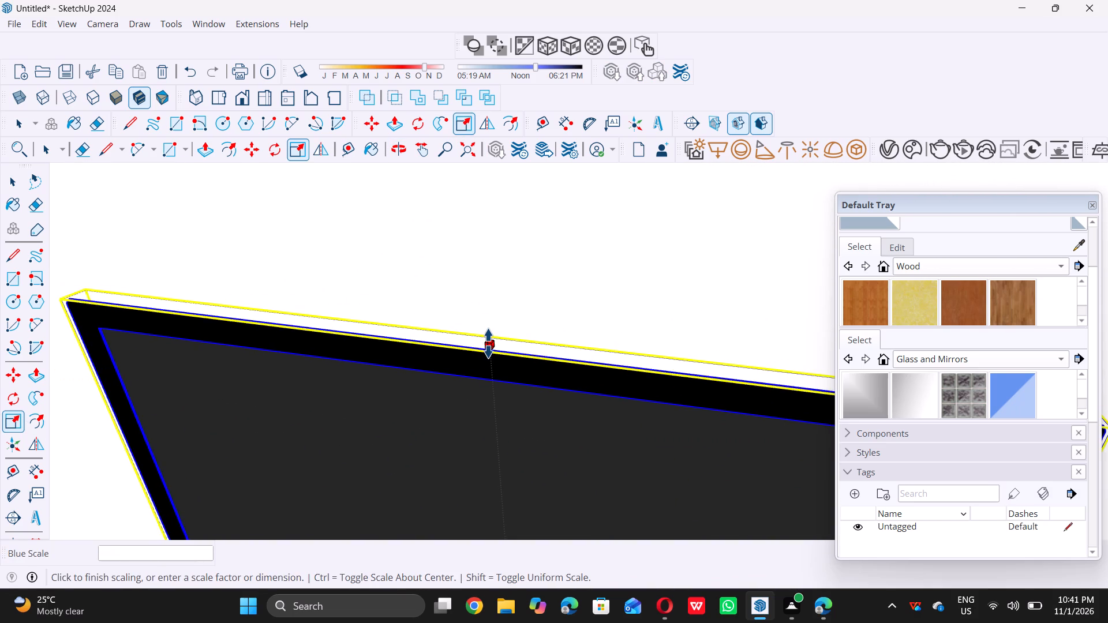
scroll(488, 343, down, 20)
scroll(488, 343, down, 1)
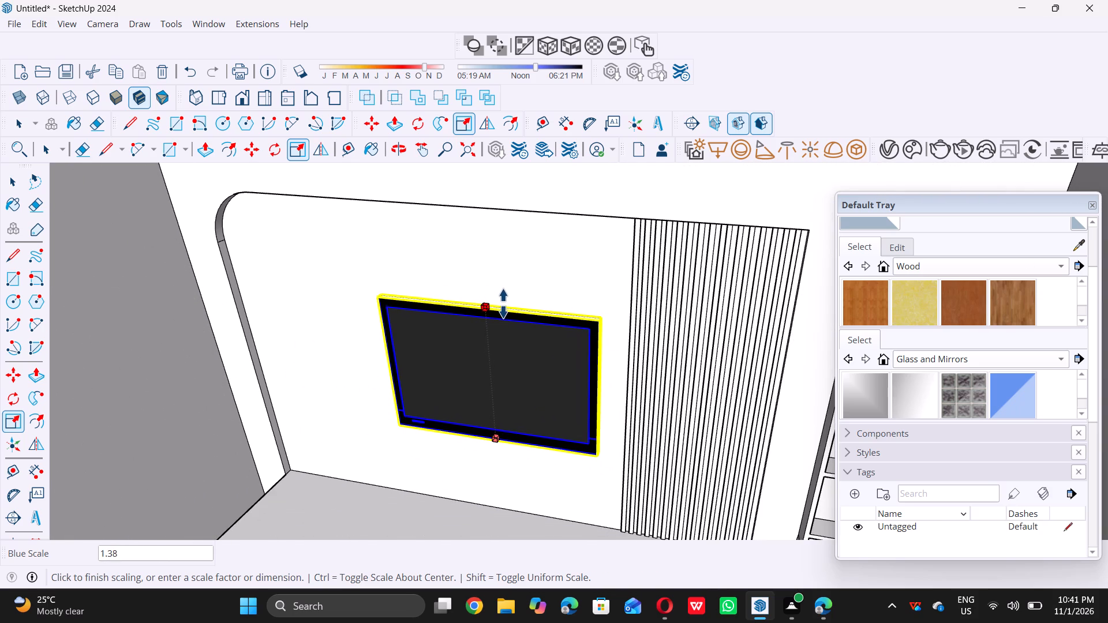
click(503, 310)
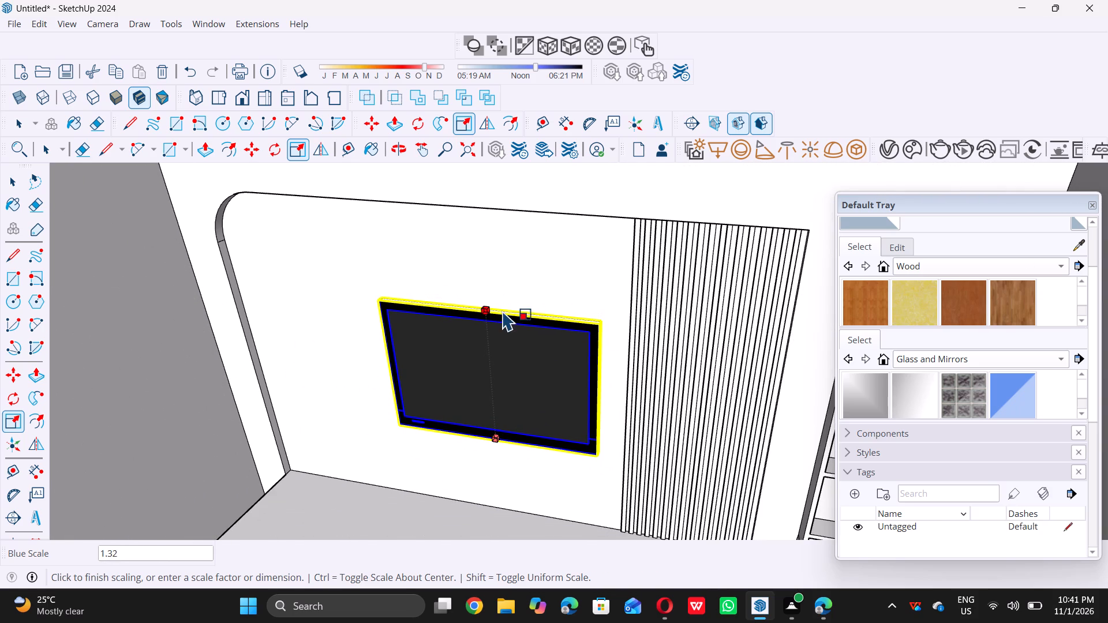
Scale the TV's width along the green axis by about 1.20, stretching the side edge farthest from the slats outward.
middle_drag(341, 380, 461, 381)
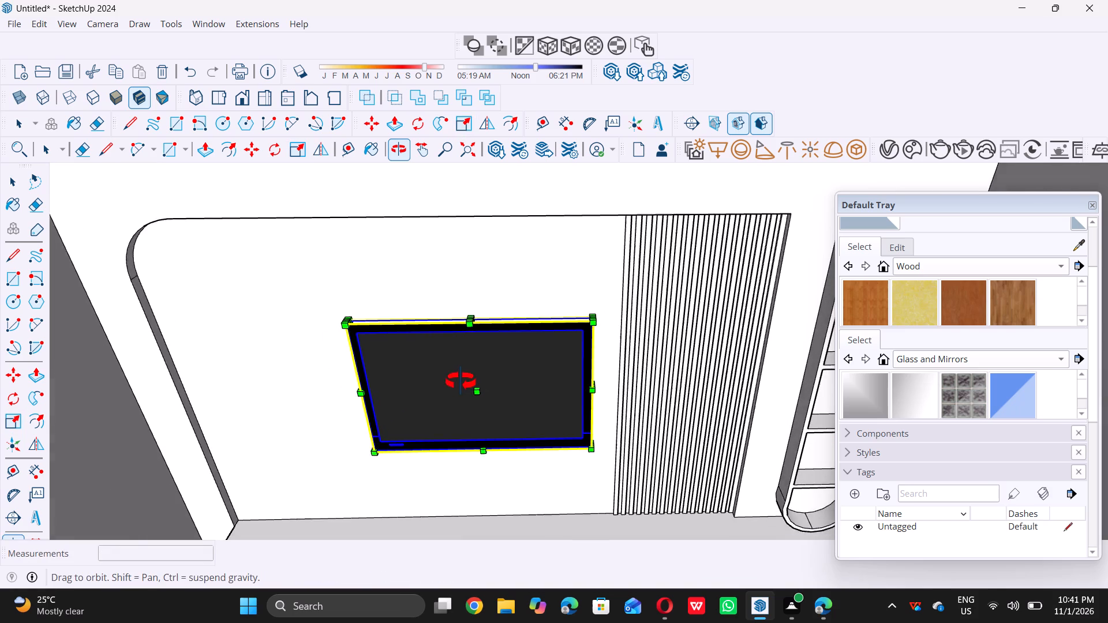
middle_drag(461, 381, 470, 377)
scroll(465, 376, down, 11)
scroll(384, 432, up, 13)
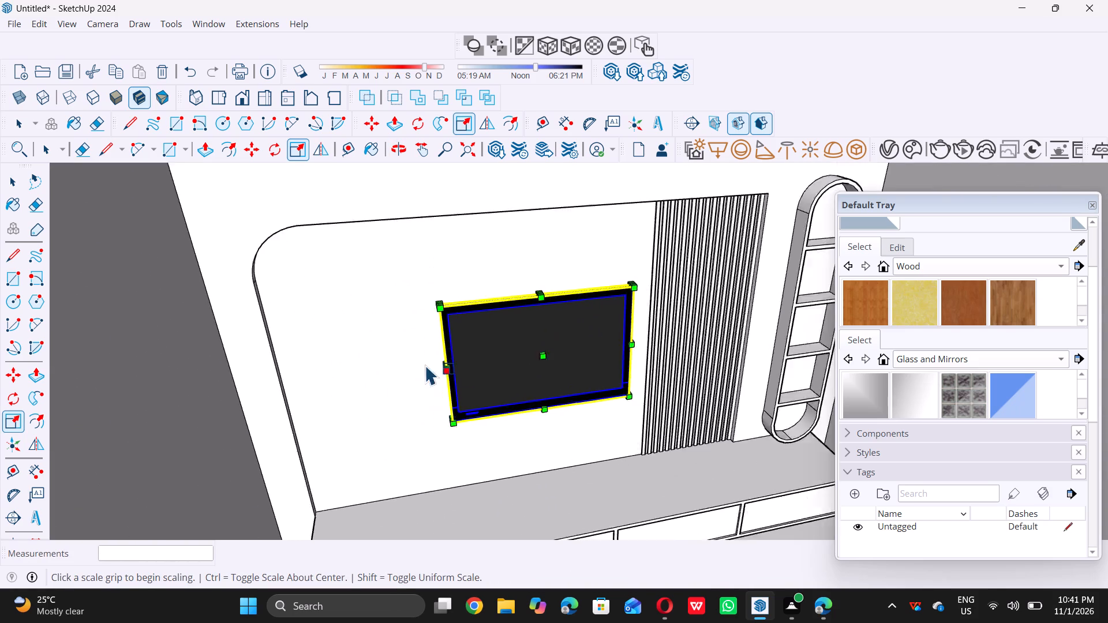
scroll(444, 347, up, 5)
scroll(519, 330, up, 5)
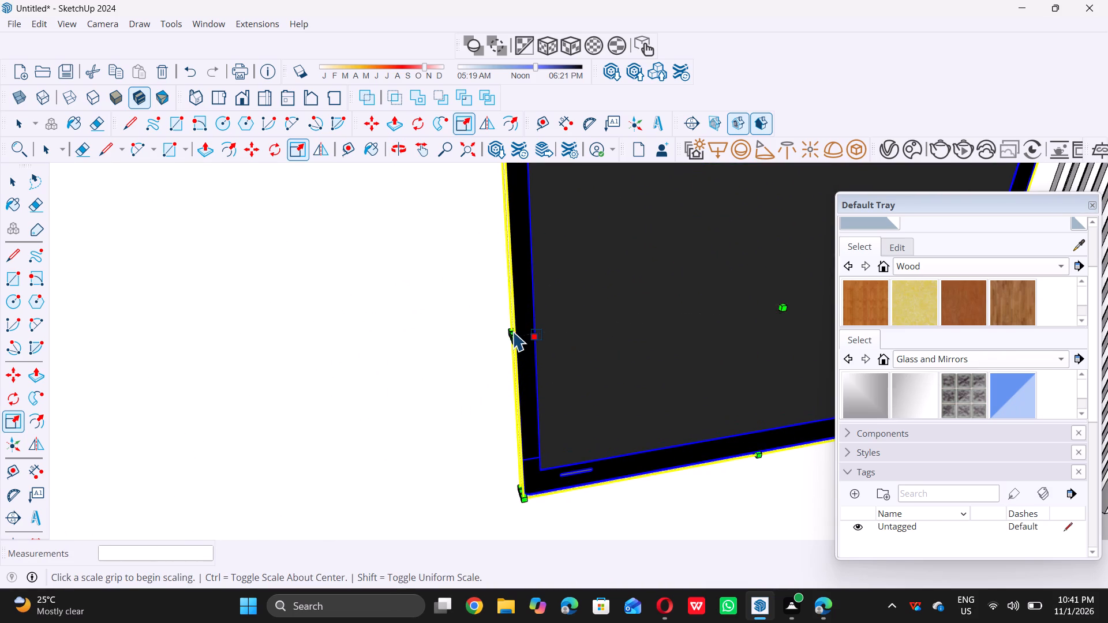
scroll(512, 331, up, 10)
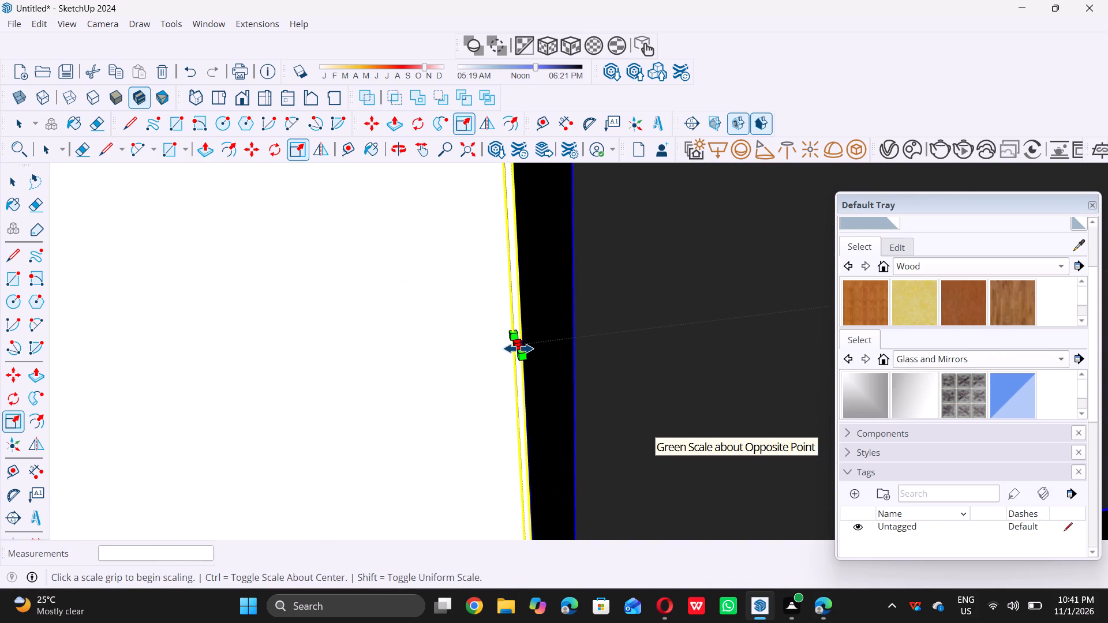
double_click(518, 348)
scroll(518, 348, down, 20)
scroll(518, 348, down, 3)
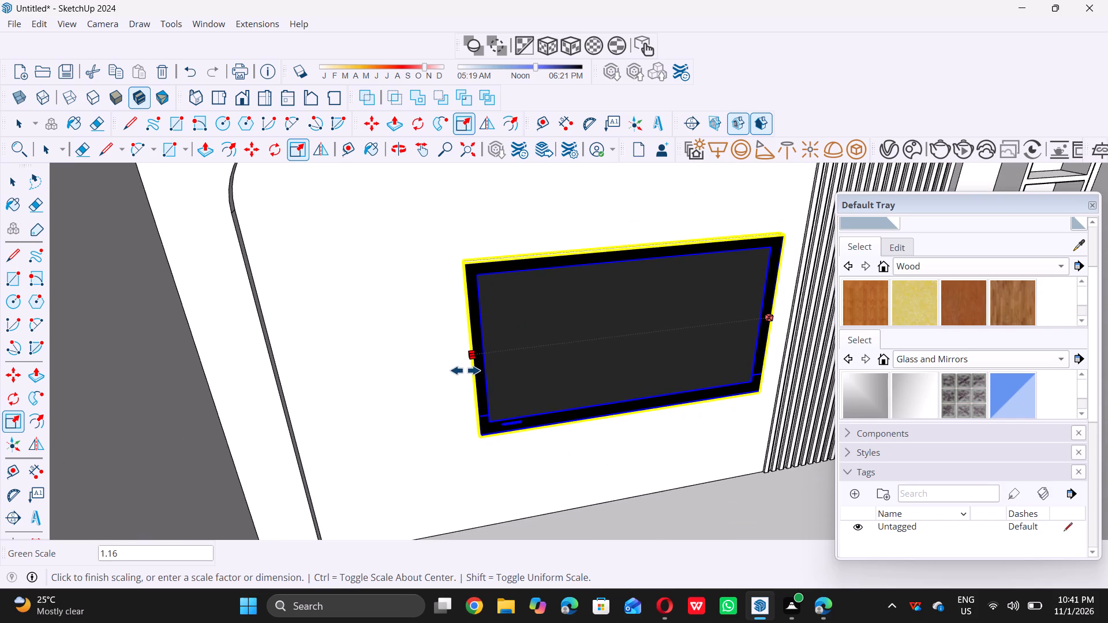
click(464, 370)
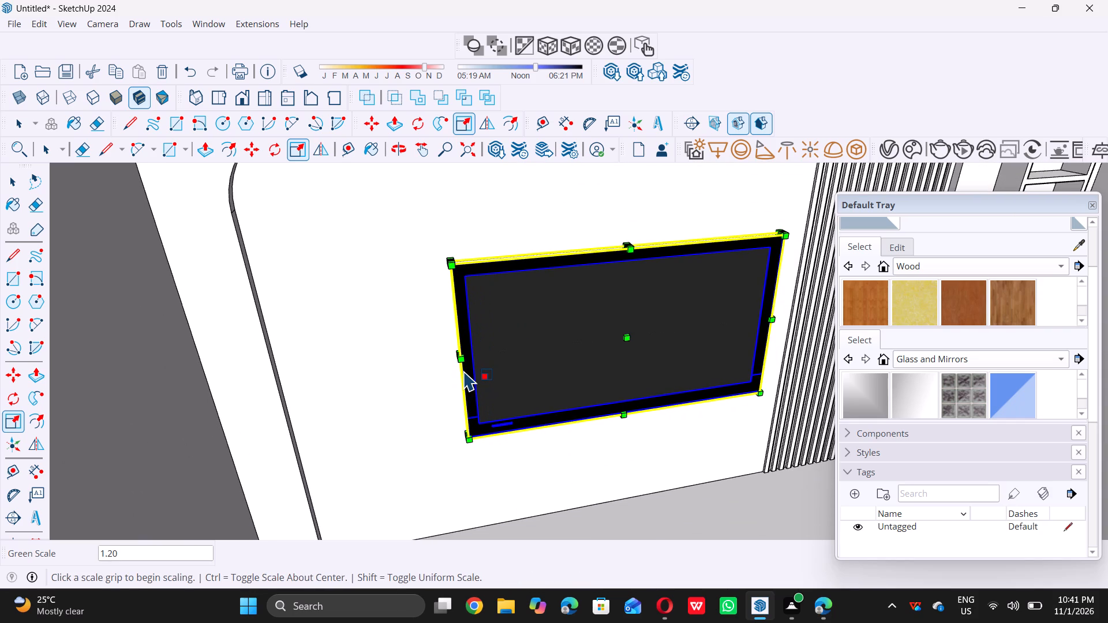
key(space)
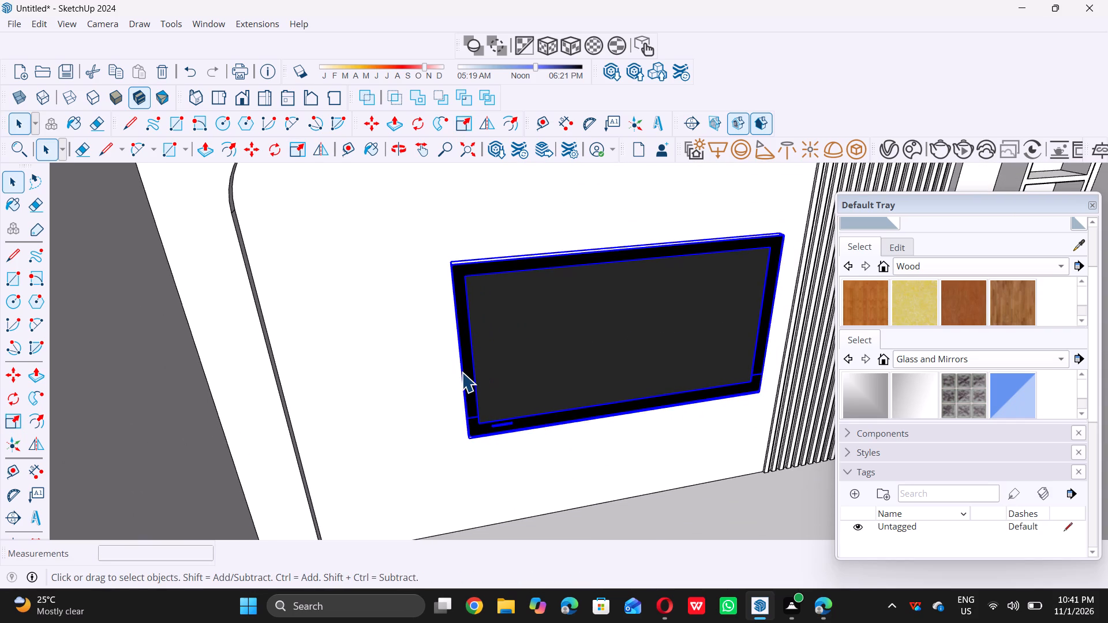
Move the TV by its upper back corner a slight distance back toward the recessed wall panel, and deselect it.
scroll(462, 372, down, 9)
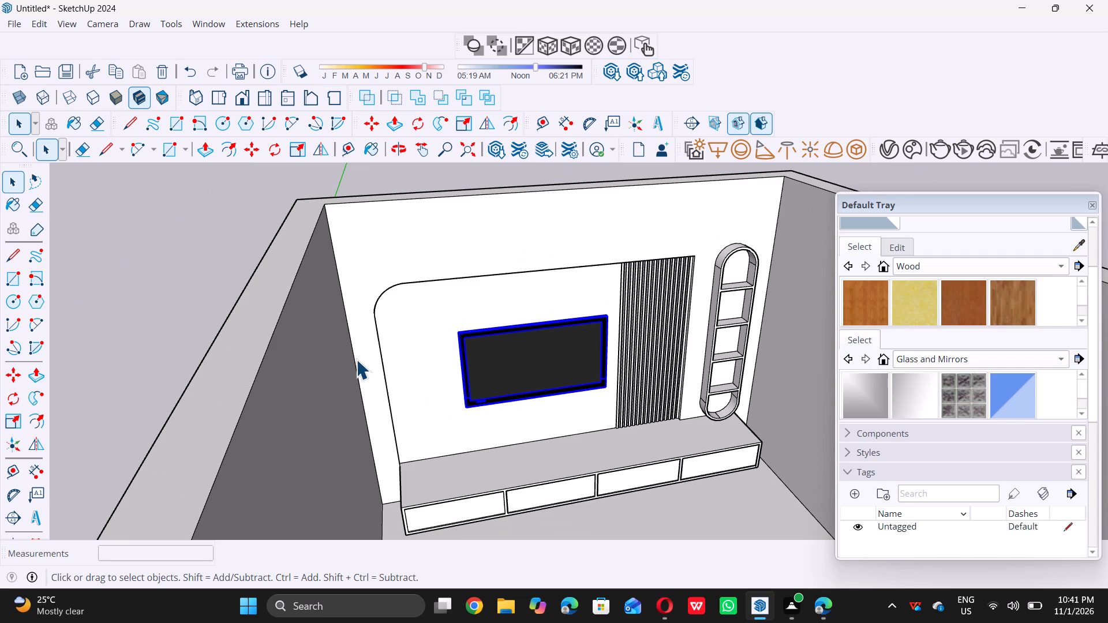
scroll(365, 363, down, 3)
middle_drag(361, 376, 504, 392)
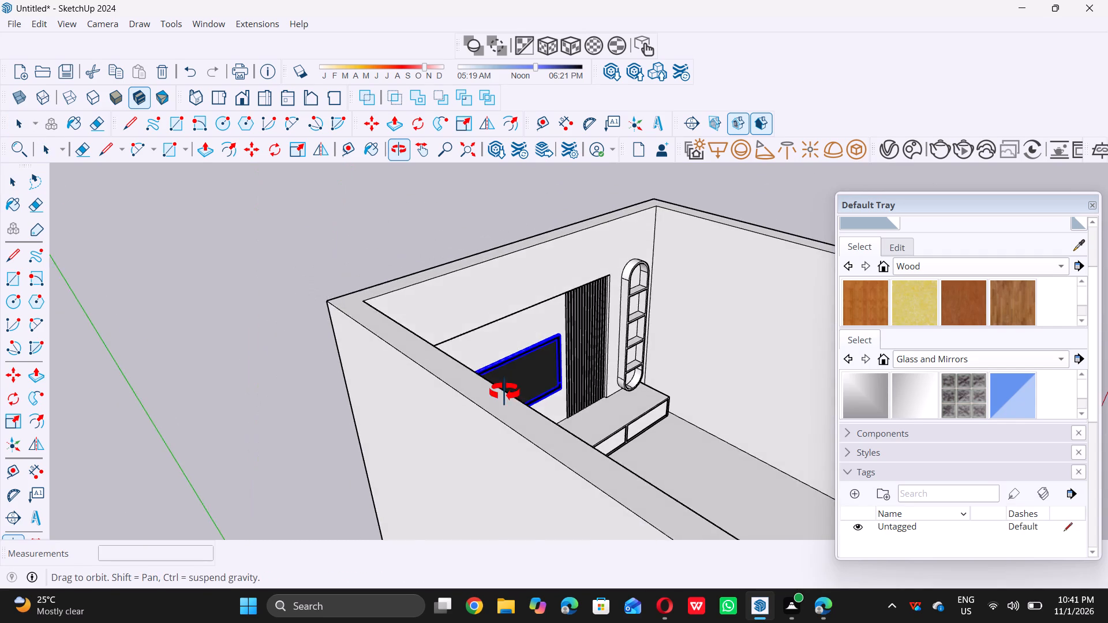
middle_drag(504, 392, 439, 442)
scroll(456, 398, up, 9)
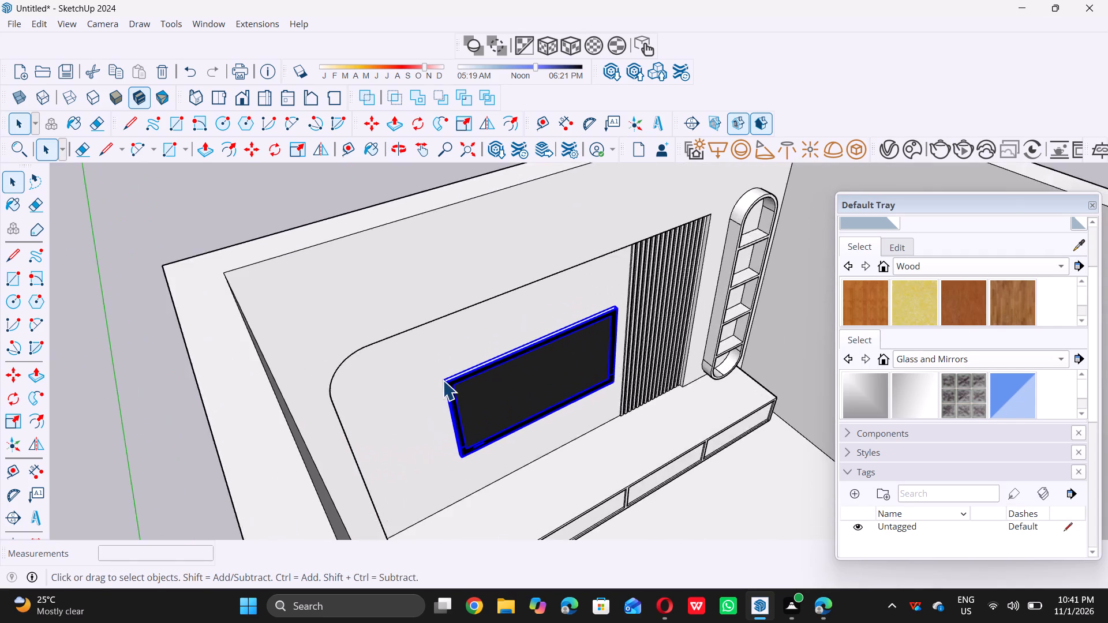
scroll(431, 386, up, 7)
middle_drag(438, 381, 467, 408)
scroll(478, 419, up, 6)
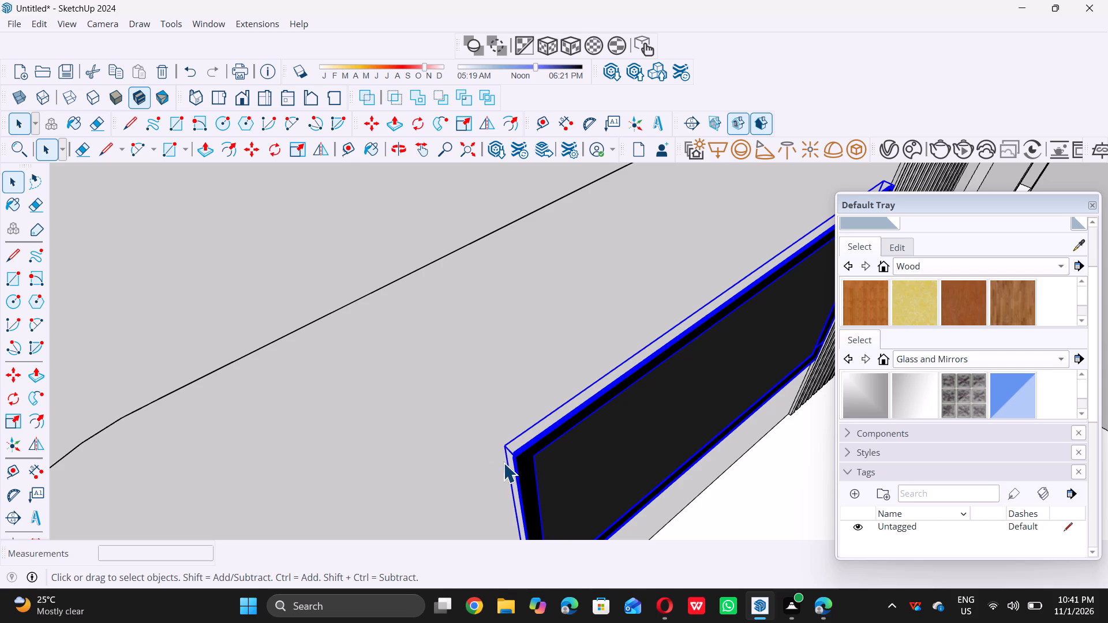
key(m)
click(501, 445)
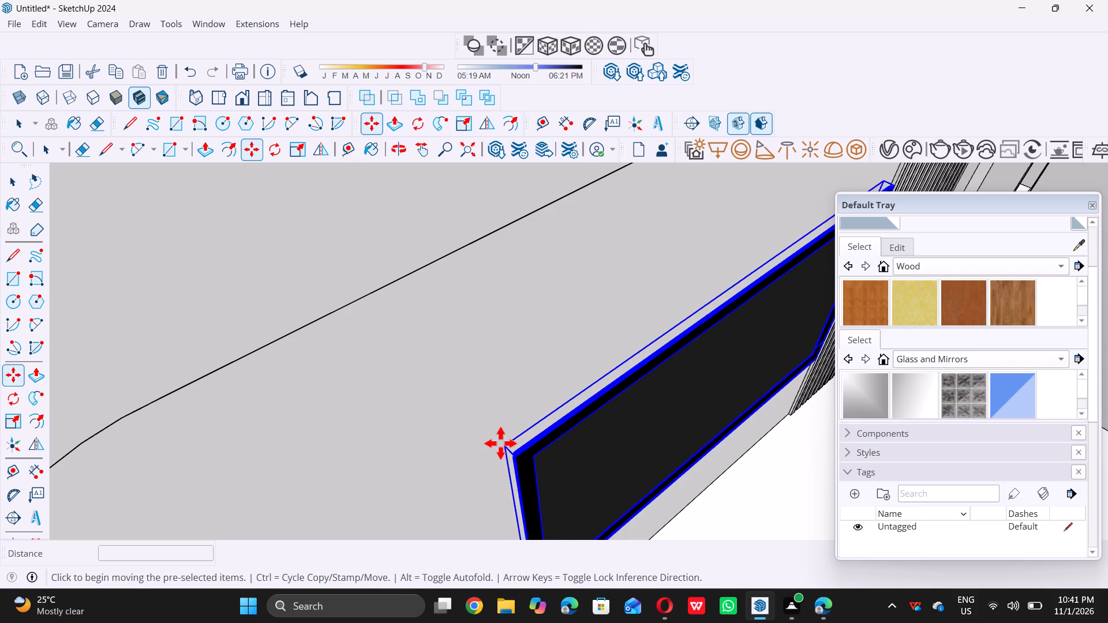
click(491, 438)
key(space)
scroll(491, 438, down, 2)
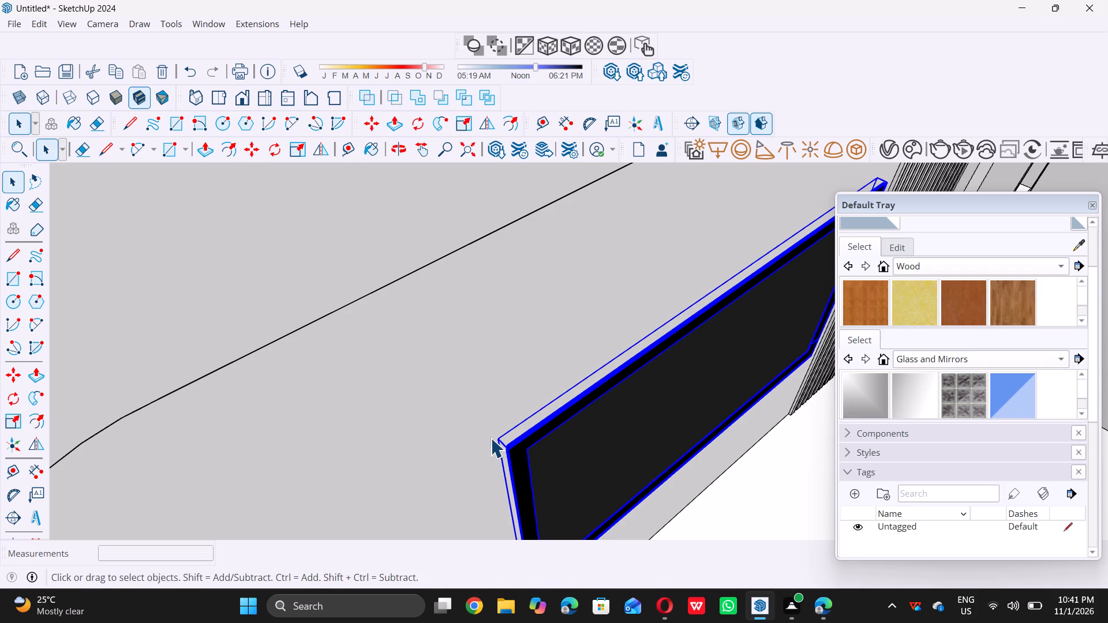
scroll(491, 438, down, 20)
scroll(491, 438, down, 10)
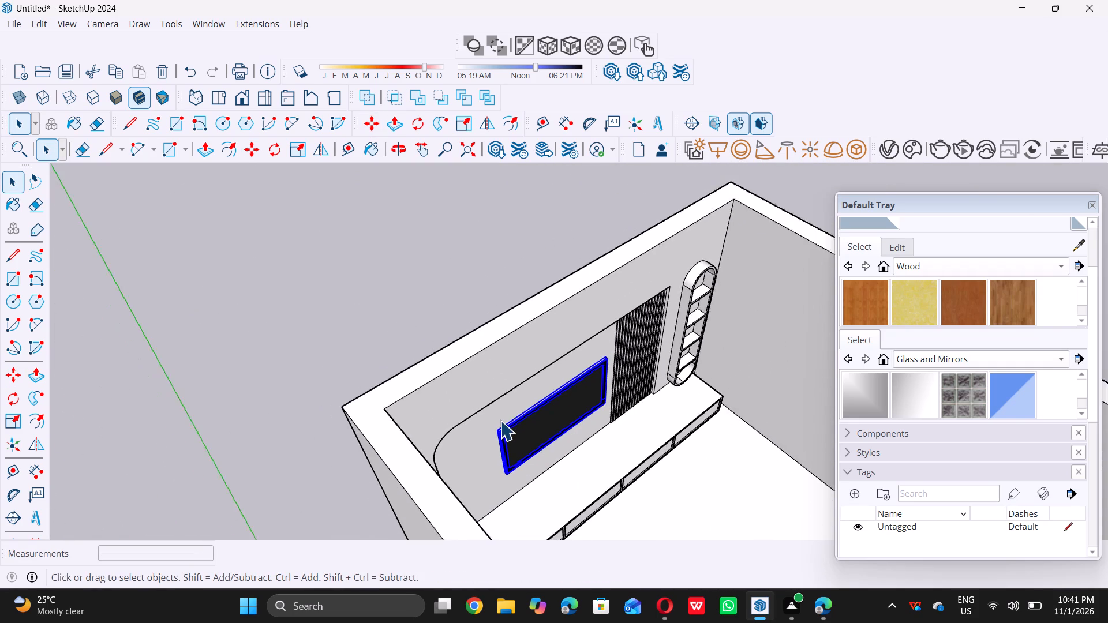
scroll(500, 421, down, 7)
click(398, 326)
Examine the resized TV's proportions and placement relative to the slats, shelf unit and ledge, from the front and above.
scroll(398, 324, down, 4)
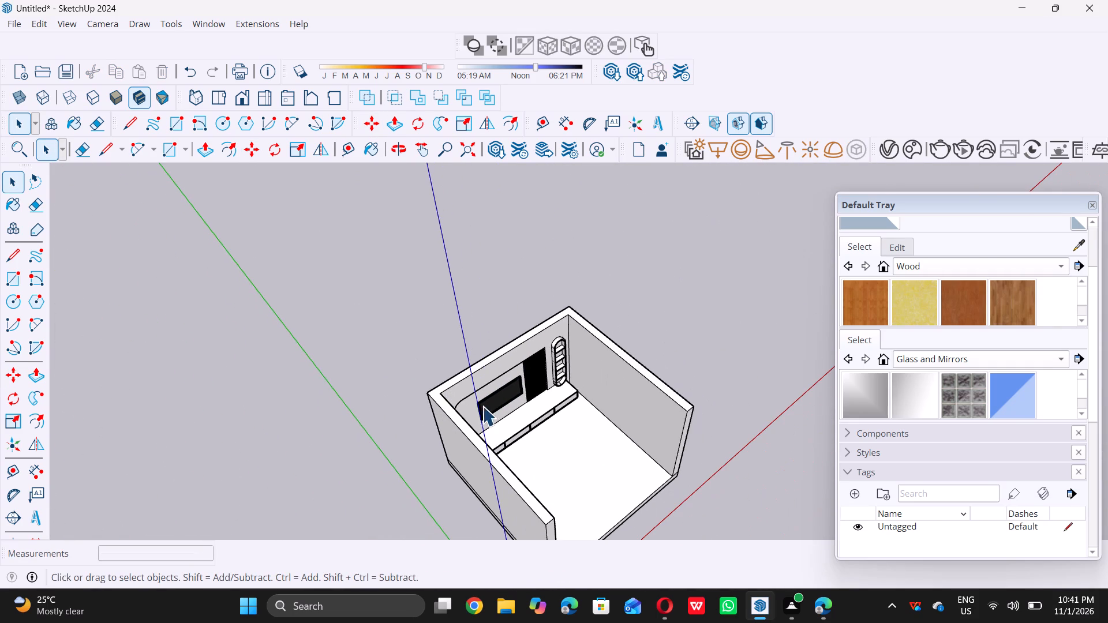
middle_drag(535, 425, 366, 349)
middle_click(366, 349)
middle_drag(557, 413, 549, 346)
middle_drag(482, 400, 480, 390)
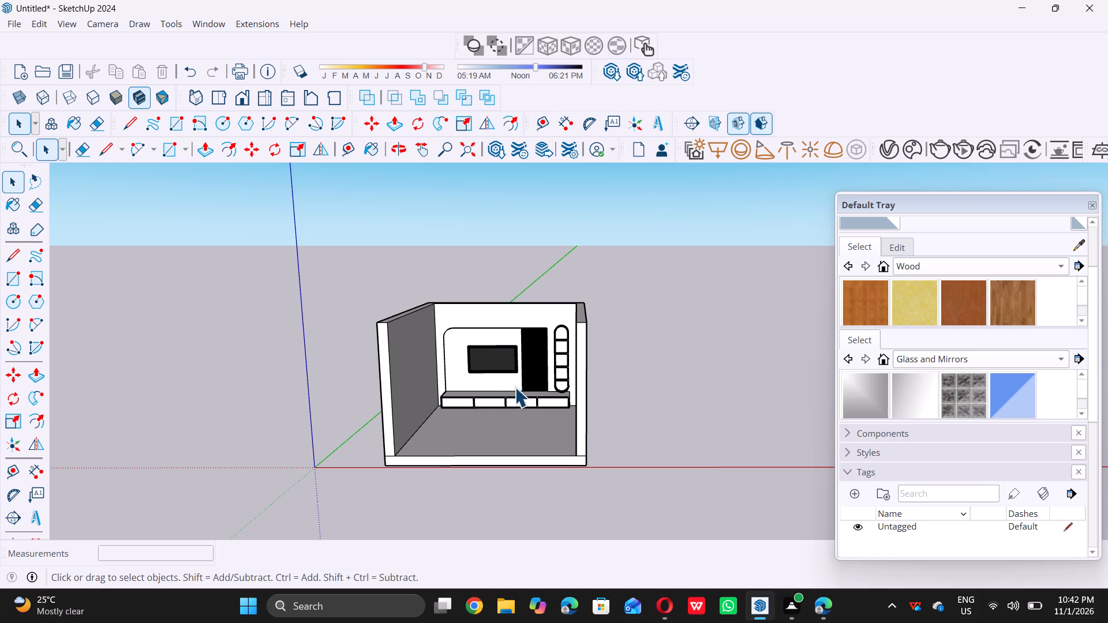
scroll(506, 363, up, 7)
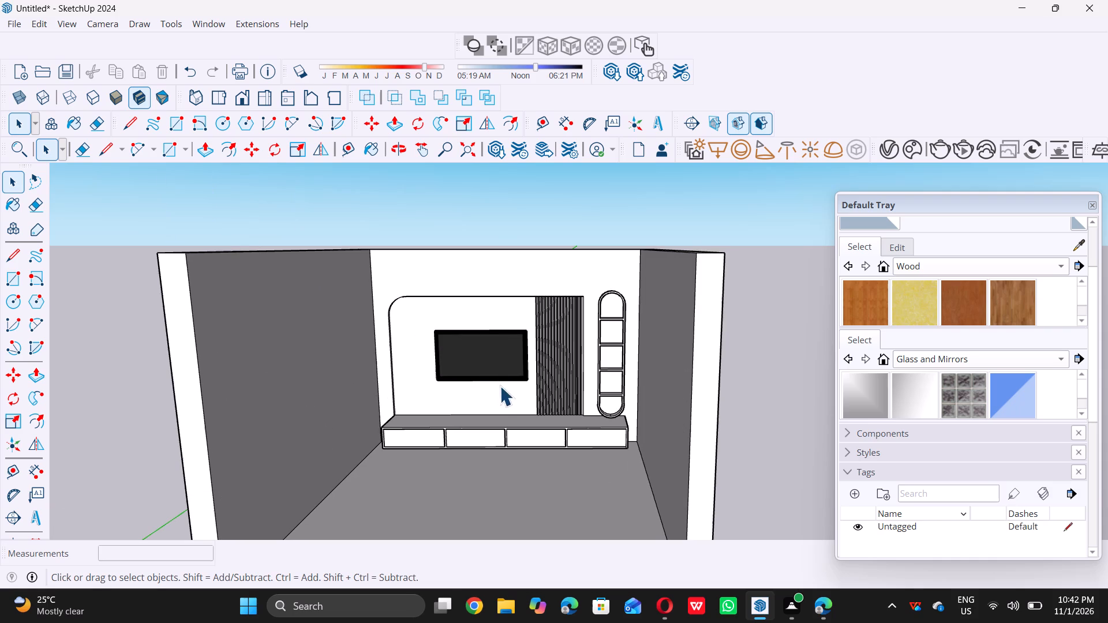
middle_drag(496, 395, 487, 393)
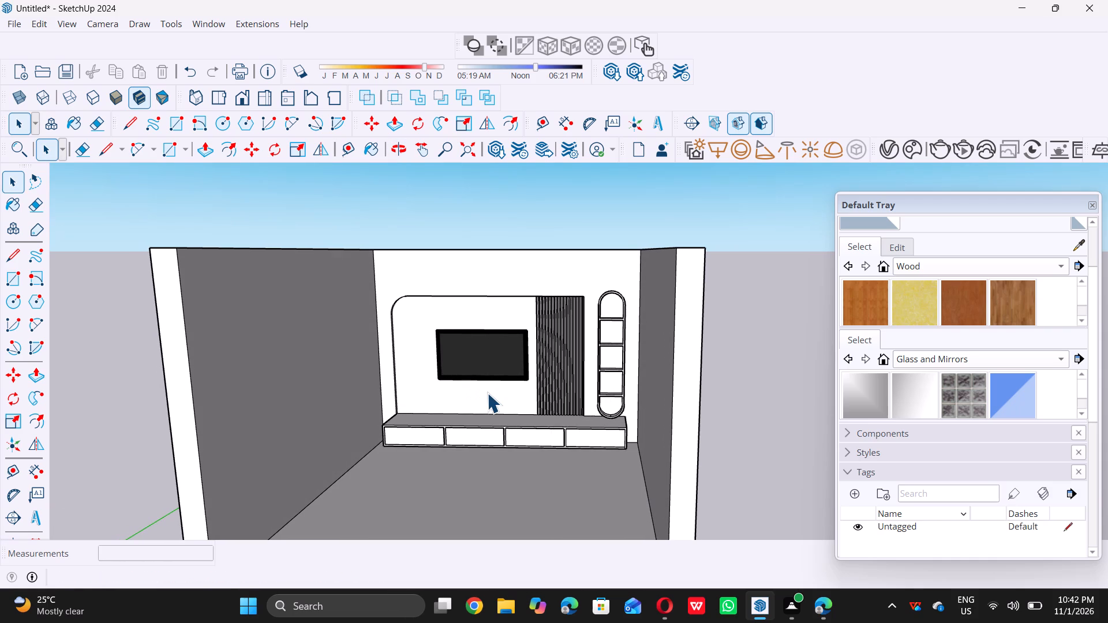
scroll(484, 413, up, 6)
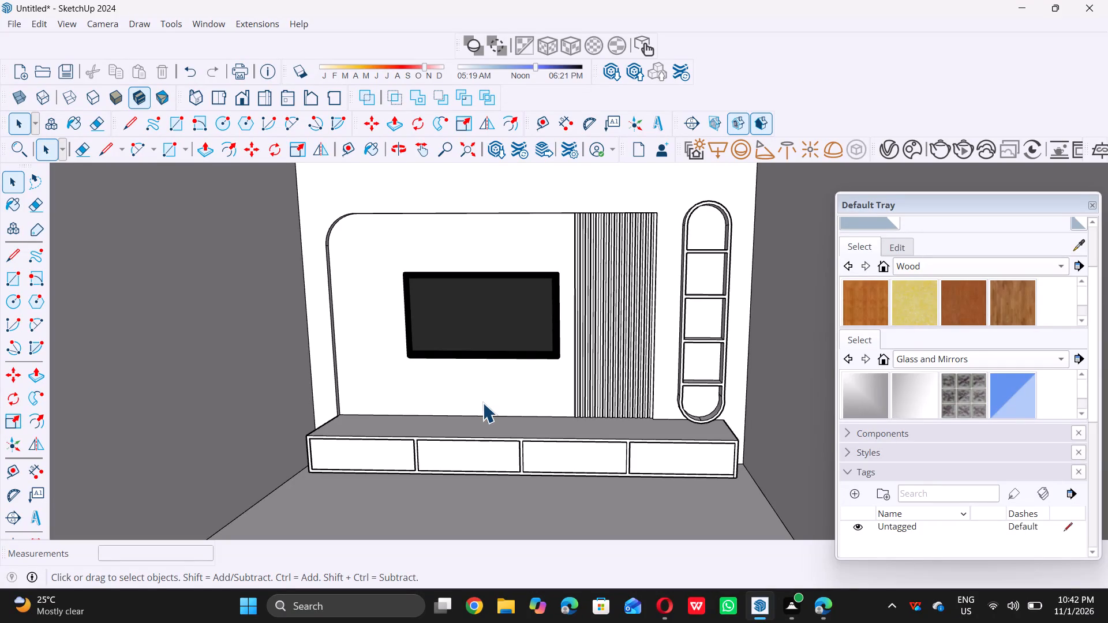
scroll(477, 408, up, 1)
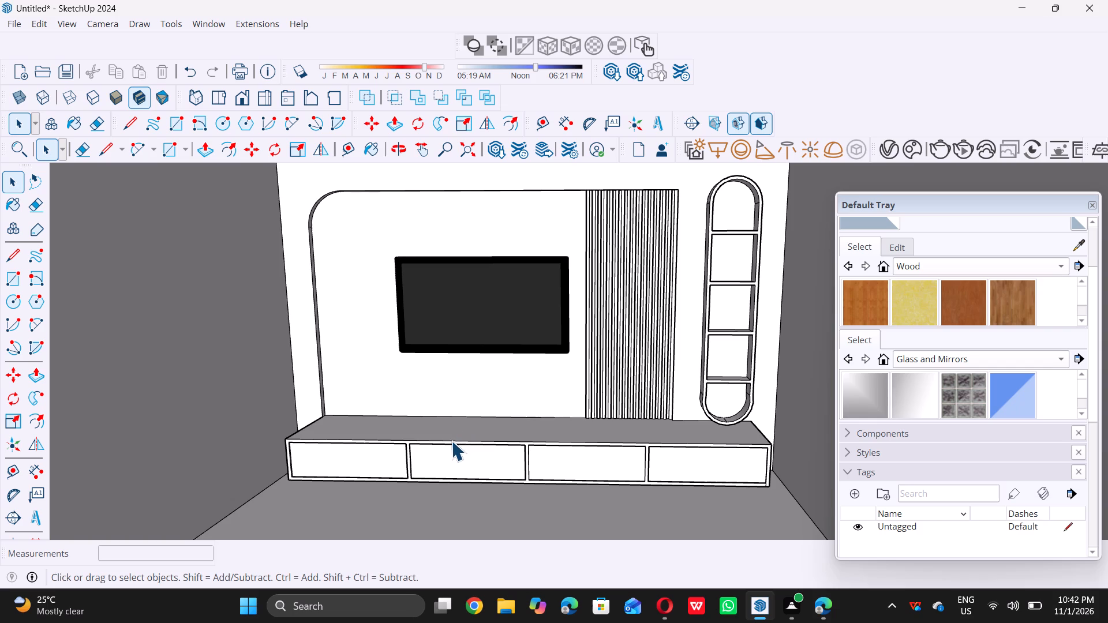
middle_drag(447, 437, 448, 425)
middle_drag(448, 425, 465, 400)
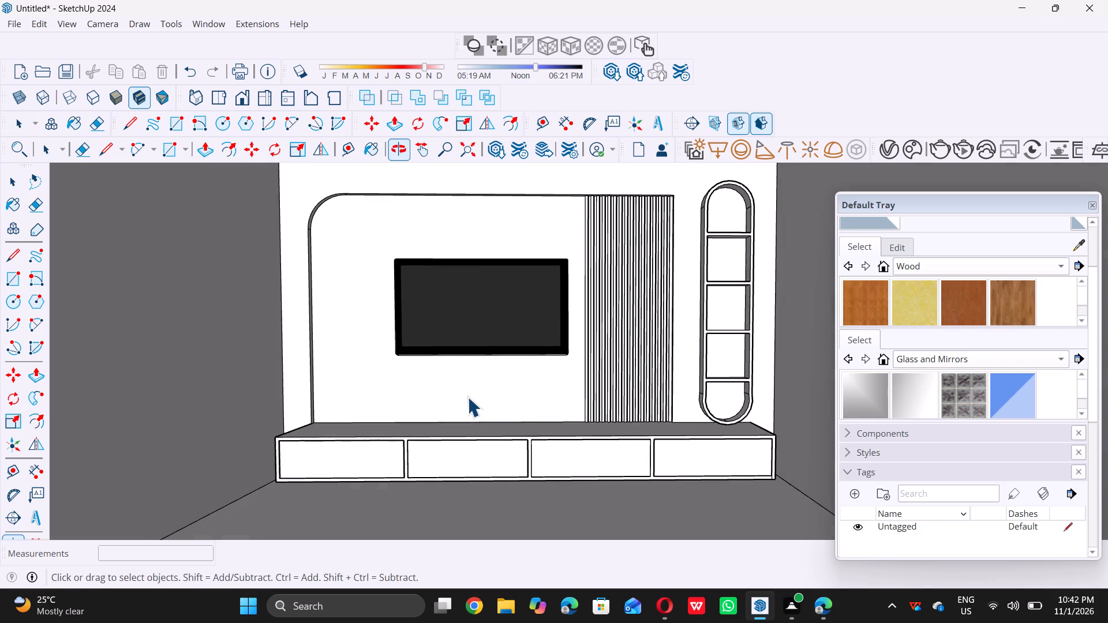
scroll(468, 400, down, 5)
middle_drag(387, 424, 480, 458)
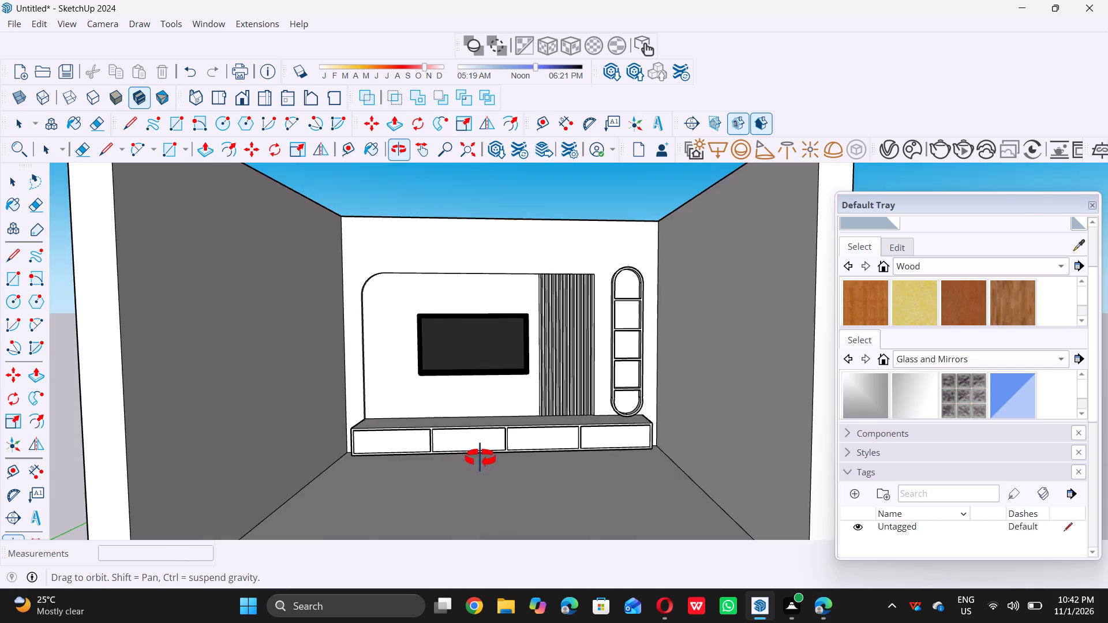
middle_drag(480, 458, 436, 507)
scroll(439, 505, down, 1)
middle_click(435, 508)
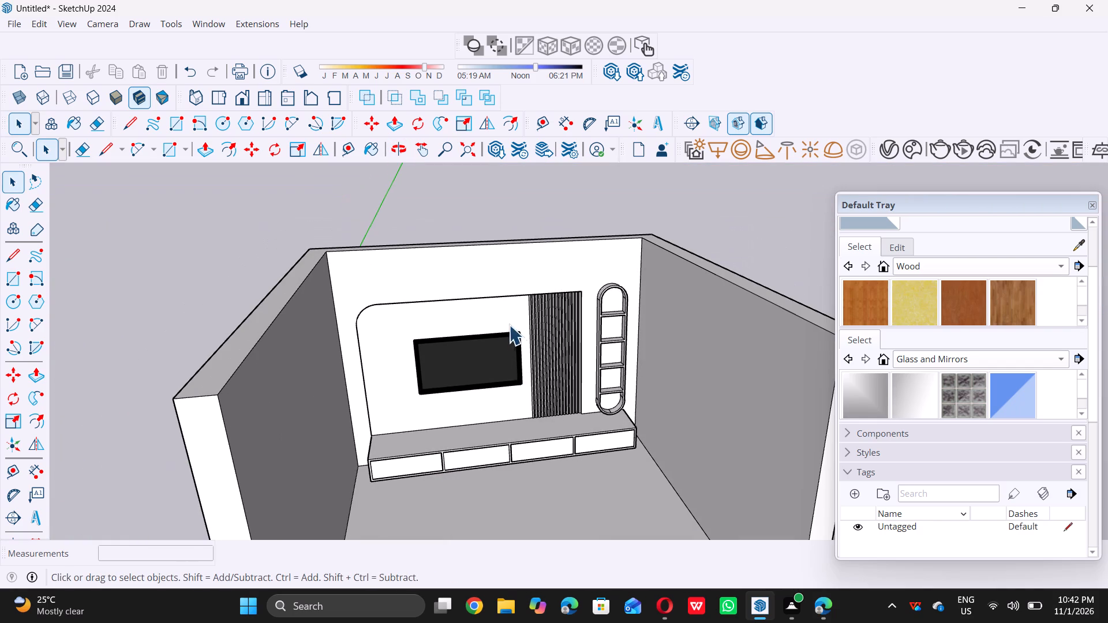
middle_drag(482, 313, 397, 416)
middle_click(397, 417)
scroll(469, 309, up, 2)
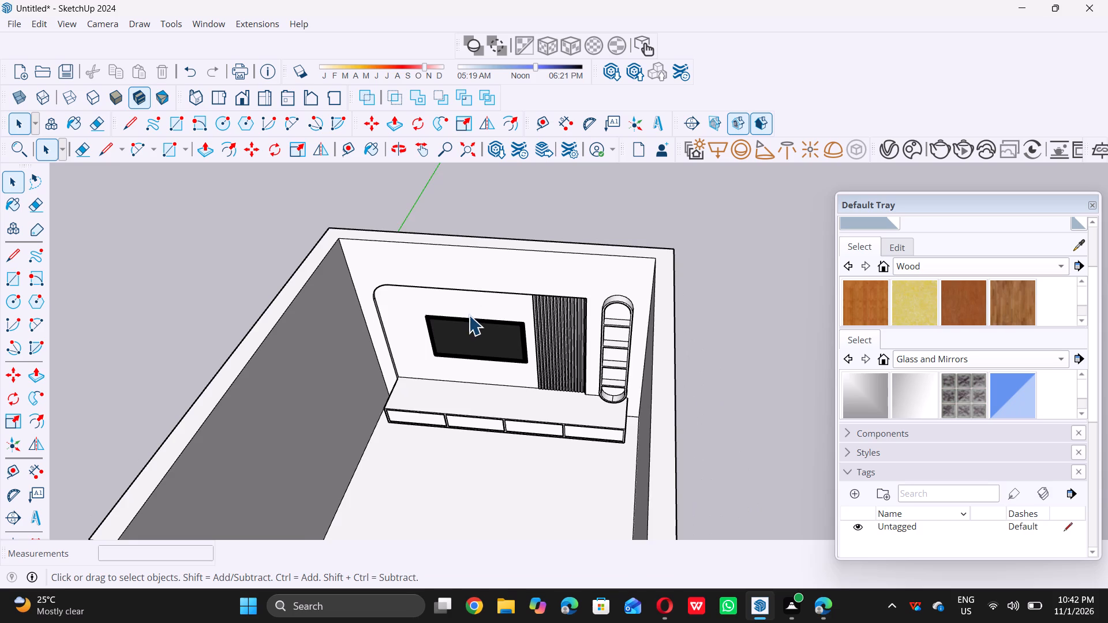
scroll(469, 315, up, 4)
scroll(508, 355, up, 5)
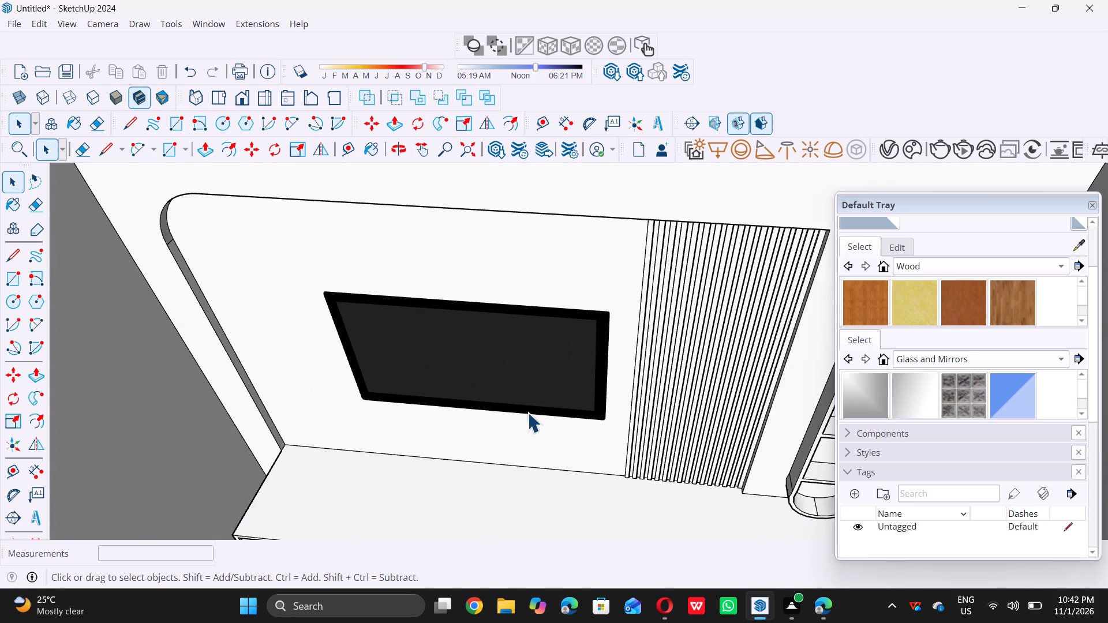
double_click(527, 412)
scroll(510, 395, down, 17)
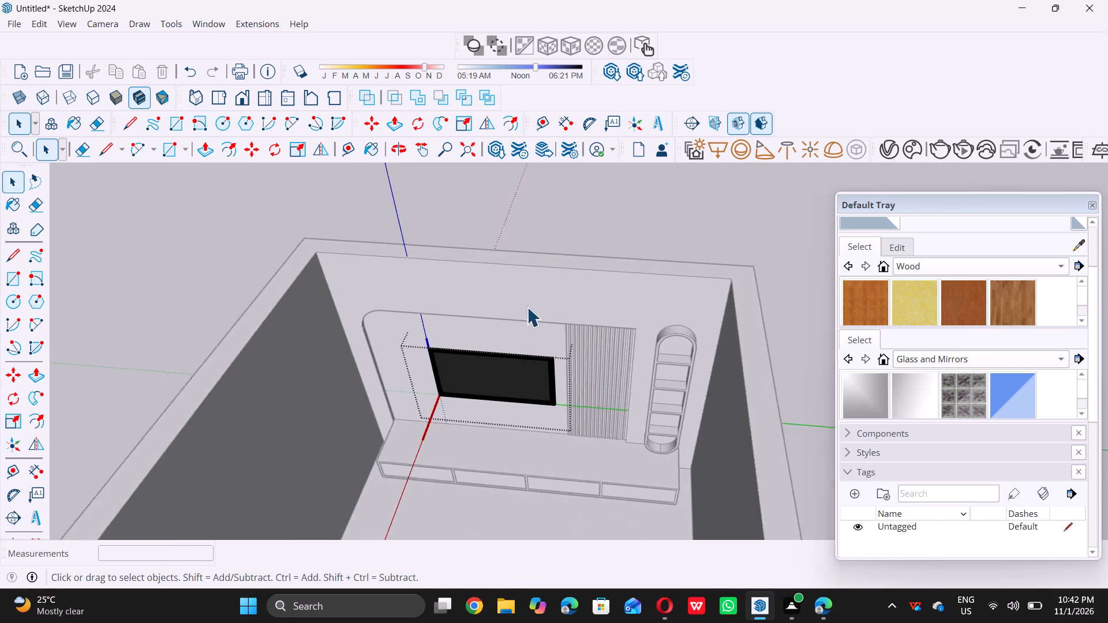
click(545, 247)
Scale the TV's height along the blue axis by about 1.10, stretching its bottom edge downward toward the ledge, and deselect it.
scroll(492, 407, up, 3)
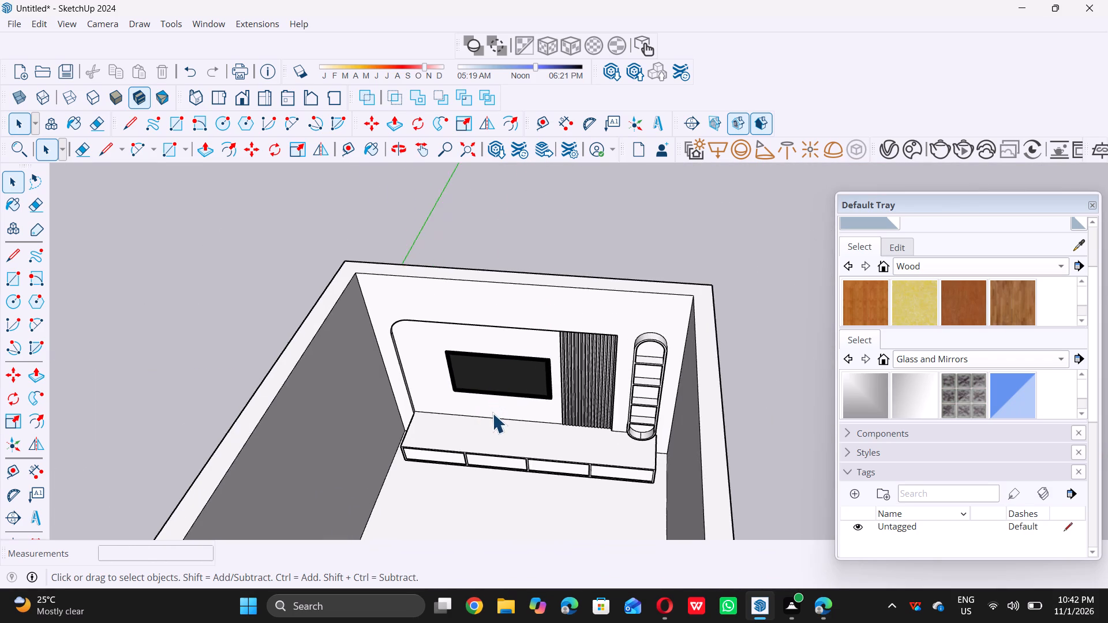
scroll(492, 413, up, 5)
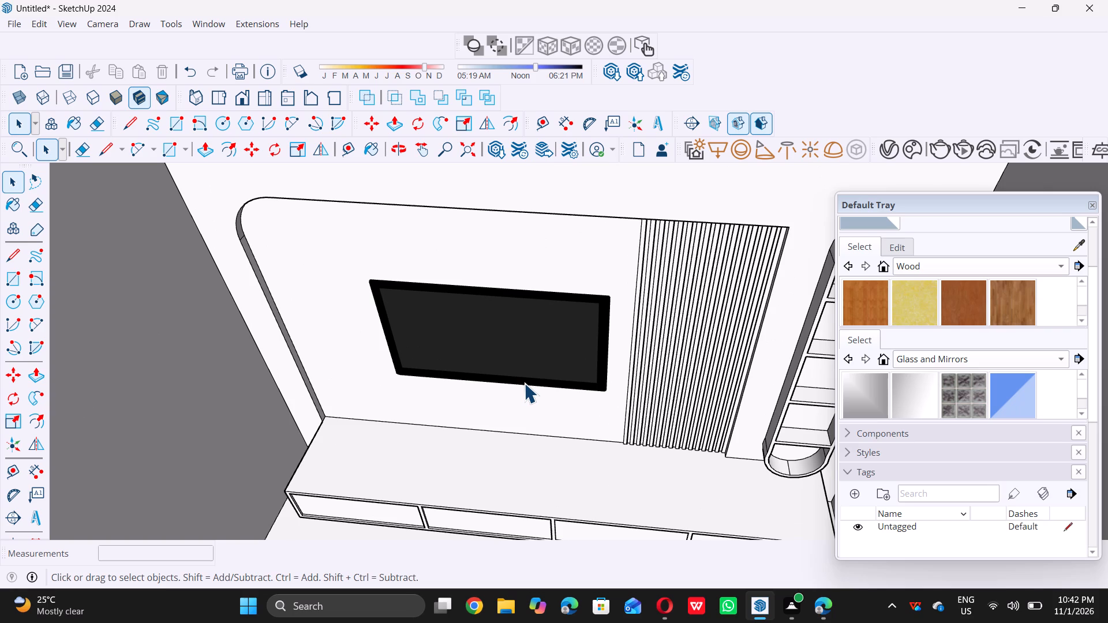
click(524, 383)
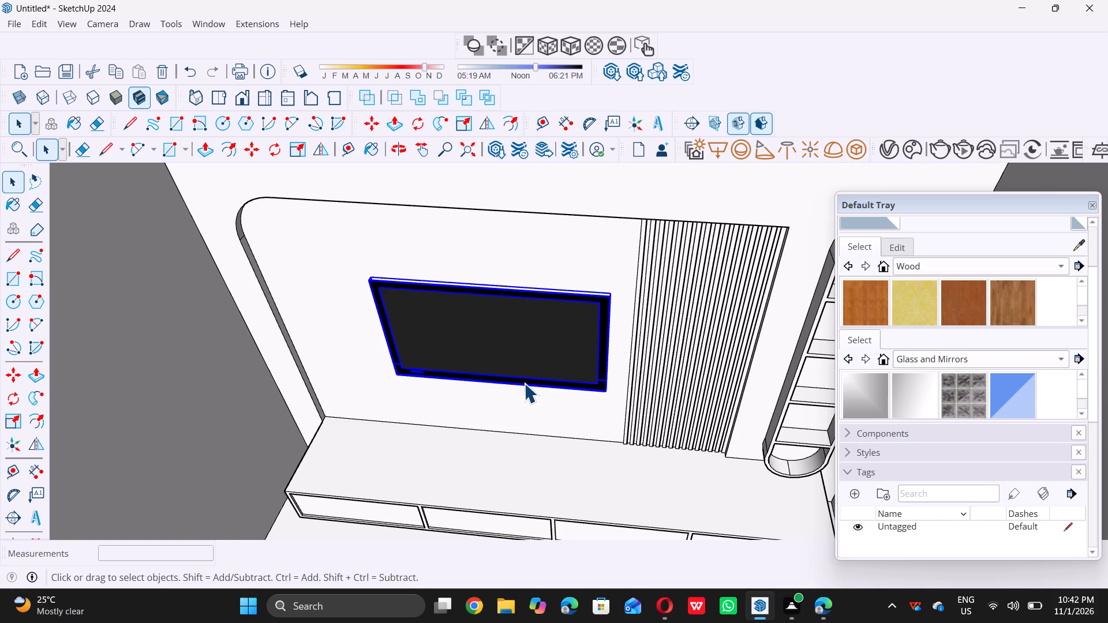
key(s)
middle_drag(477, 427, 482, 318)
scroll(494, 414, up, 16)
scroll(475, 429, down, 8)
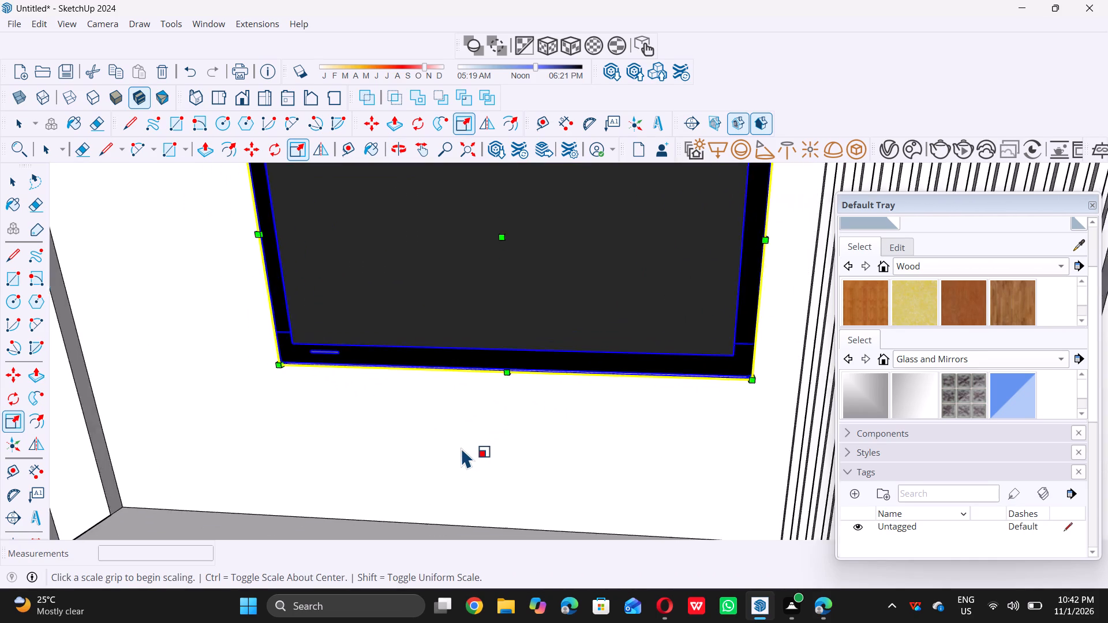
scroll(462, 448, down, 5)
middle_drag(450, 450, 444, 434)
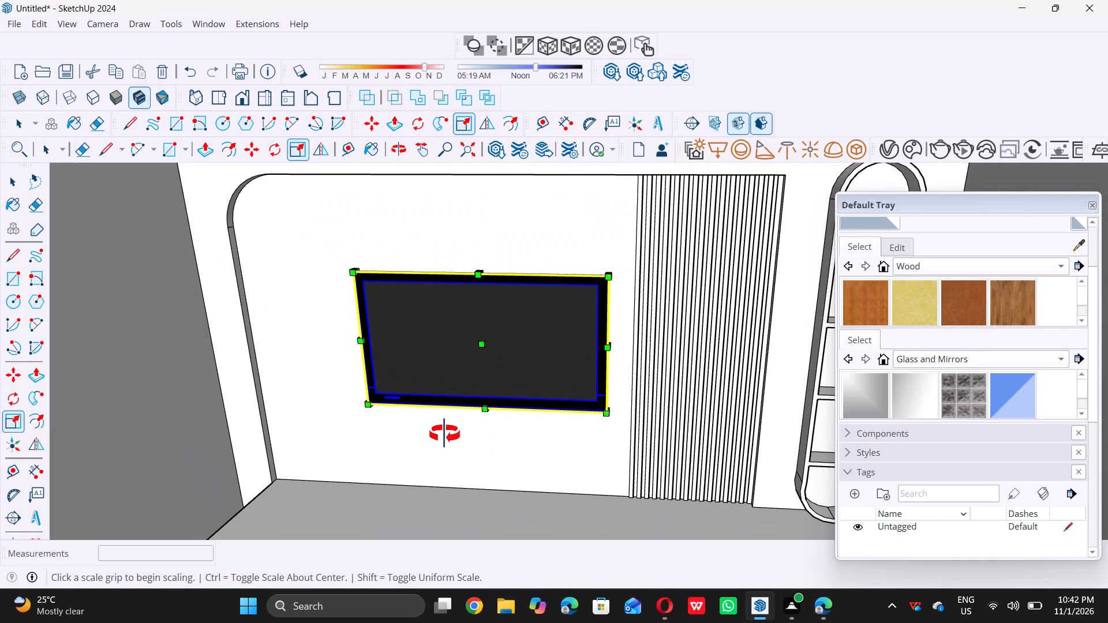
middle_drag(444, 434, 443, 332)
scroll(470, 425, up, 9)
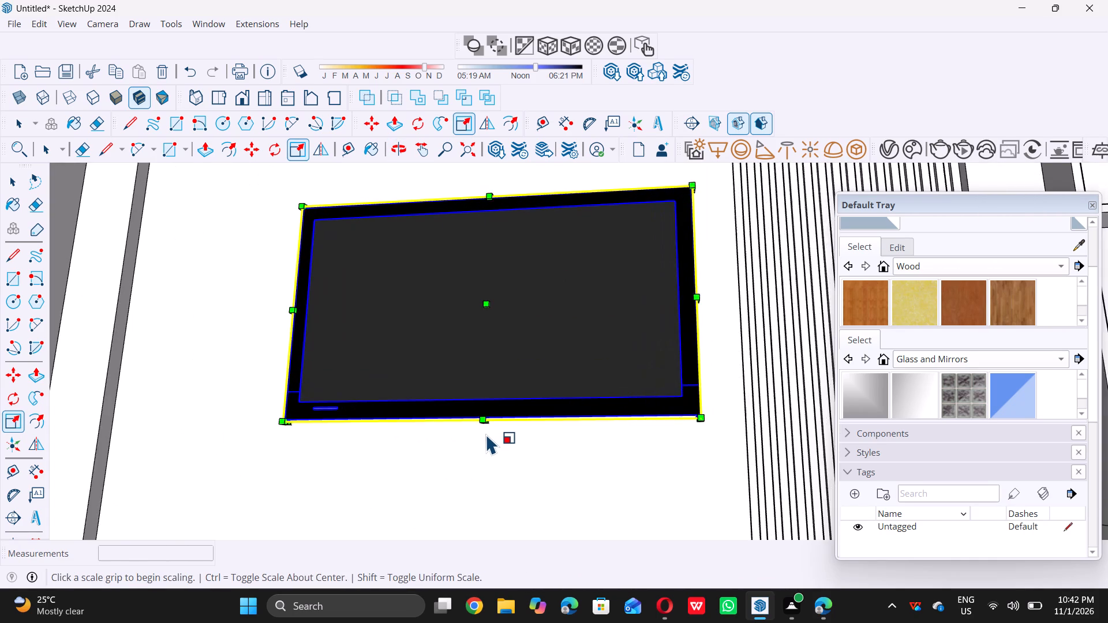
scroll(486, 434, up, 9)
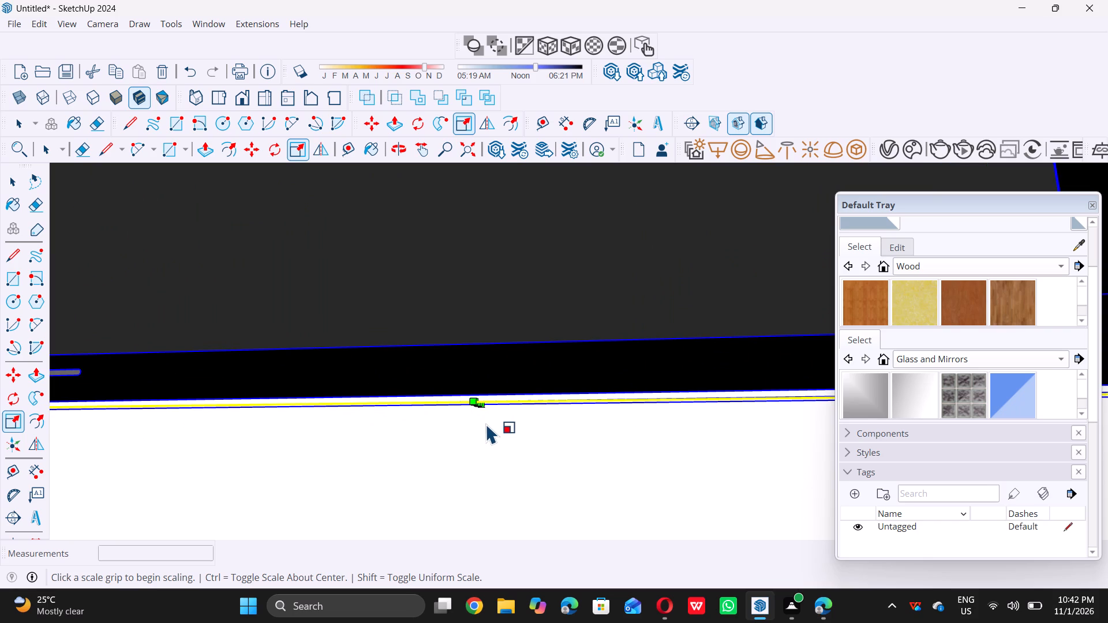
scroll(466, 422, up, 6)
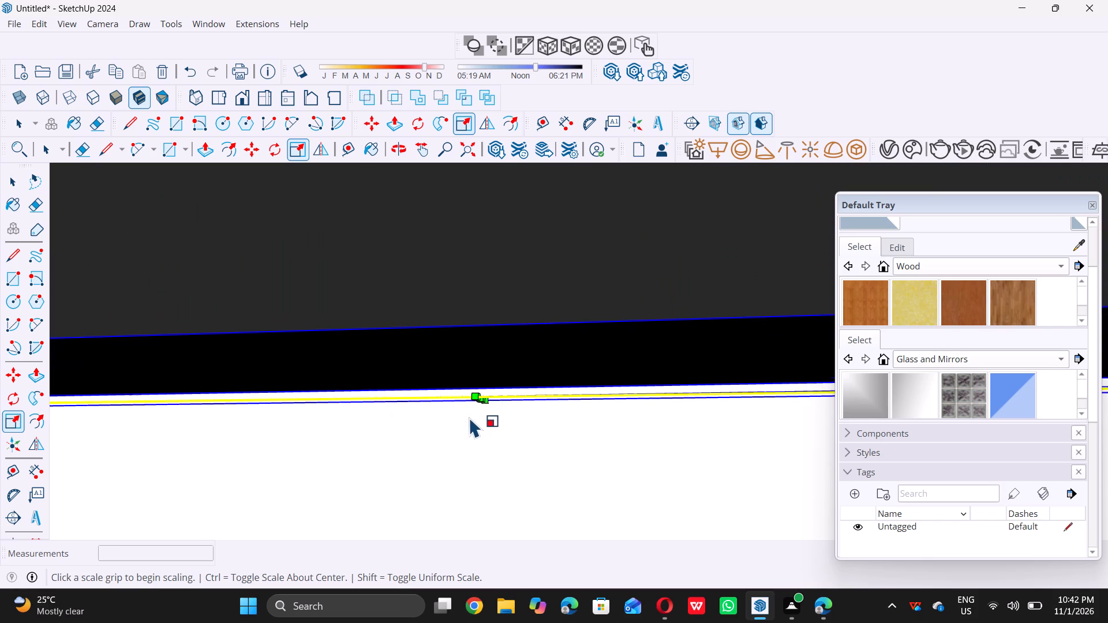
scroll(485, 389, up, 5)
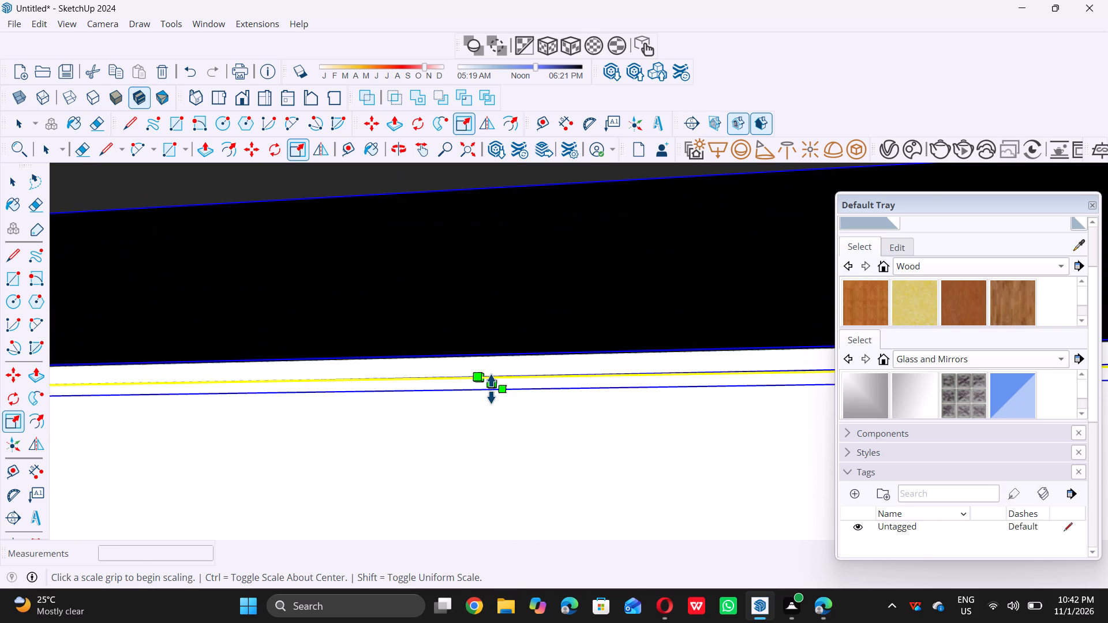
double_click(490, 389)
scroll(490, 389, down, 15)
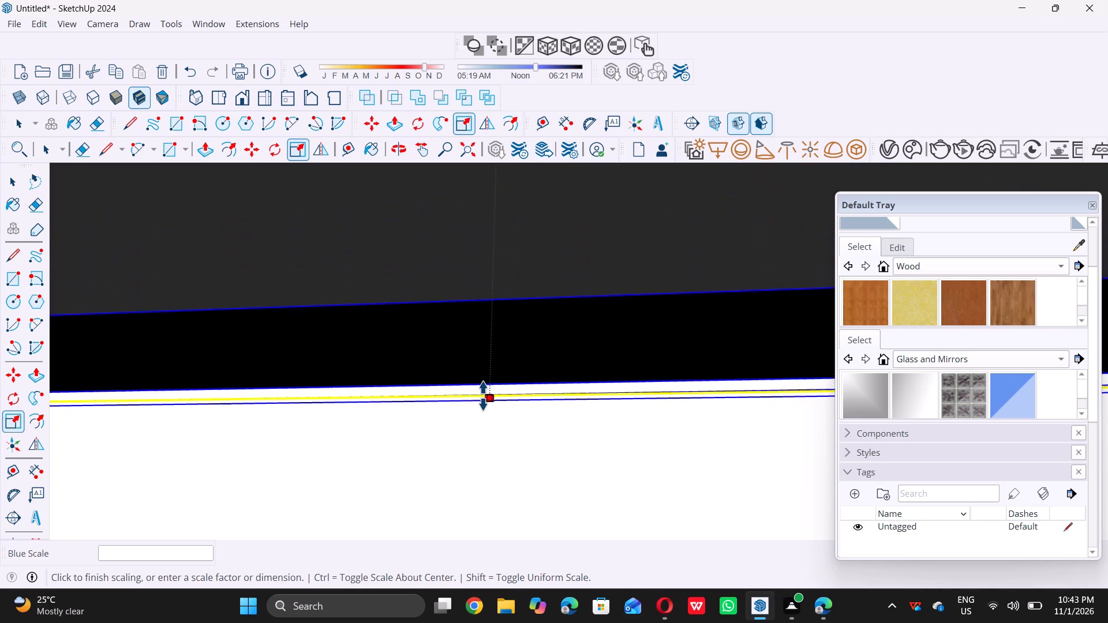
scroll(483, 396, down, 17)
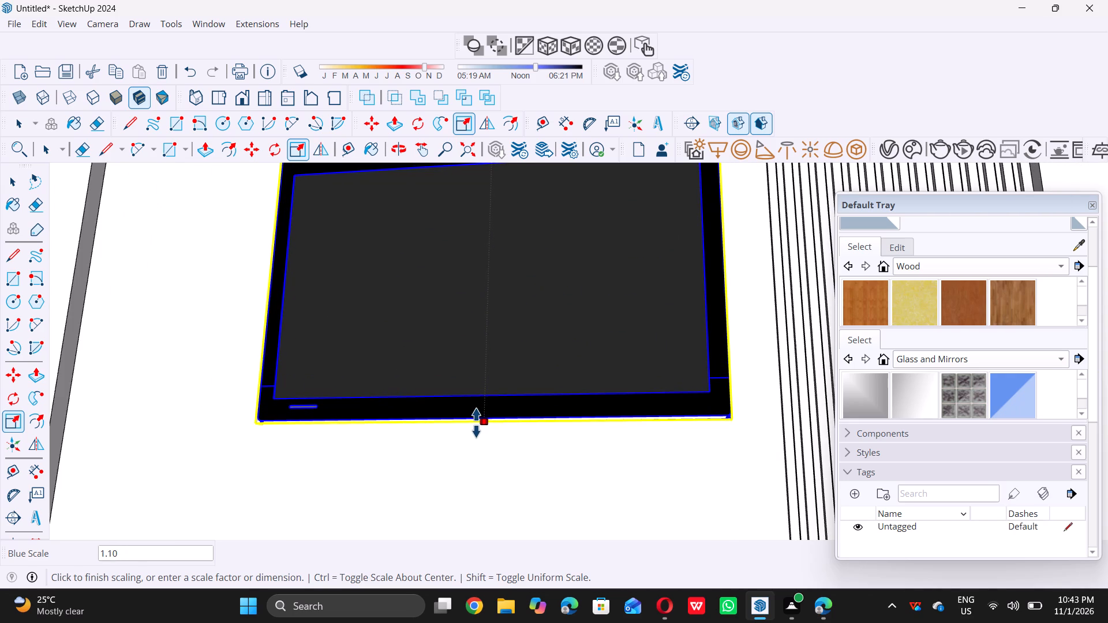
click(476, 423)
key(space)
scroll(476, 423, down, 6)
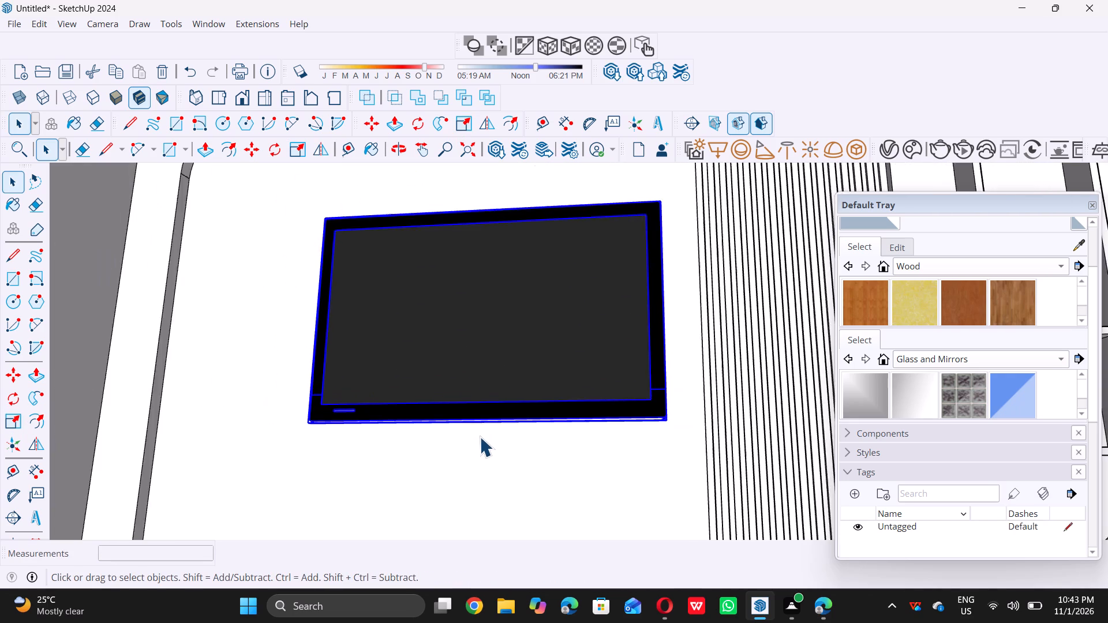
scroll(480, 437, down, 20)
scroll(480, 437, down, 4)
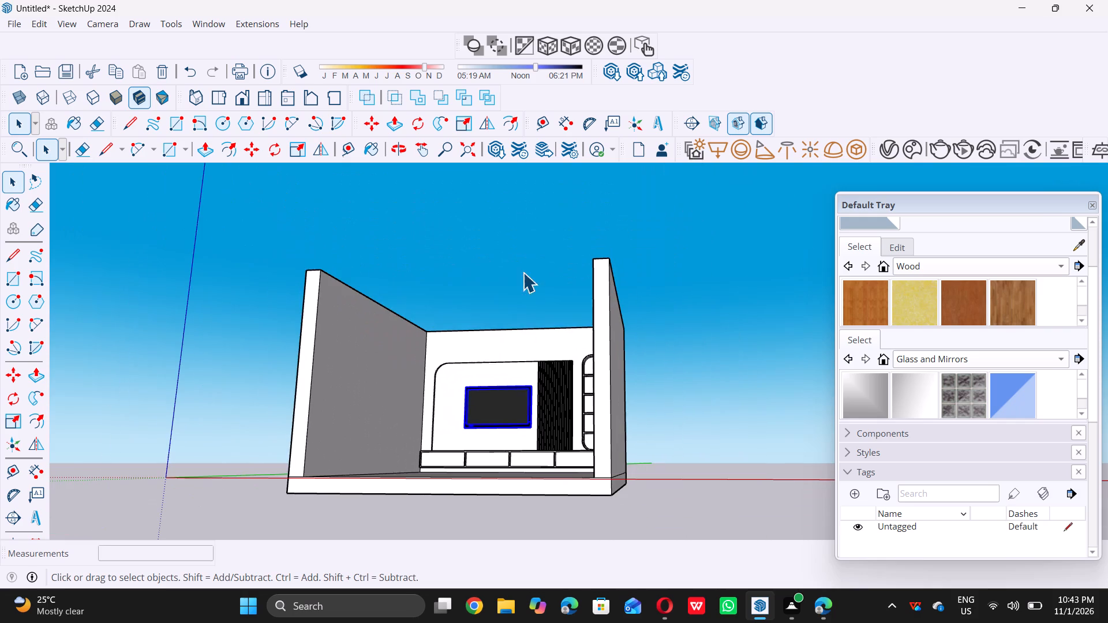
click(527, 257)
middle_drag(454, 370, 489, 421)
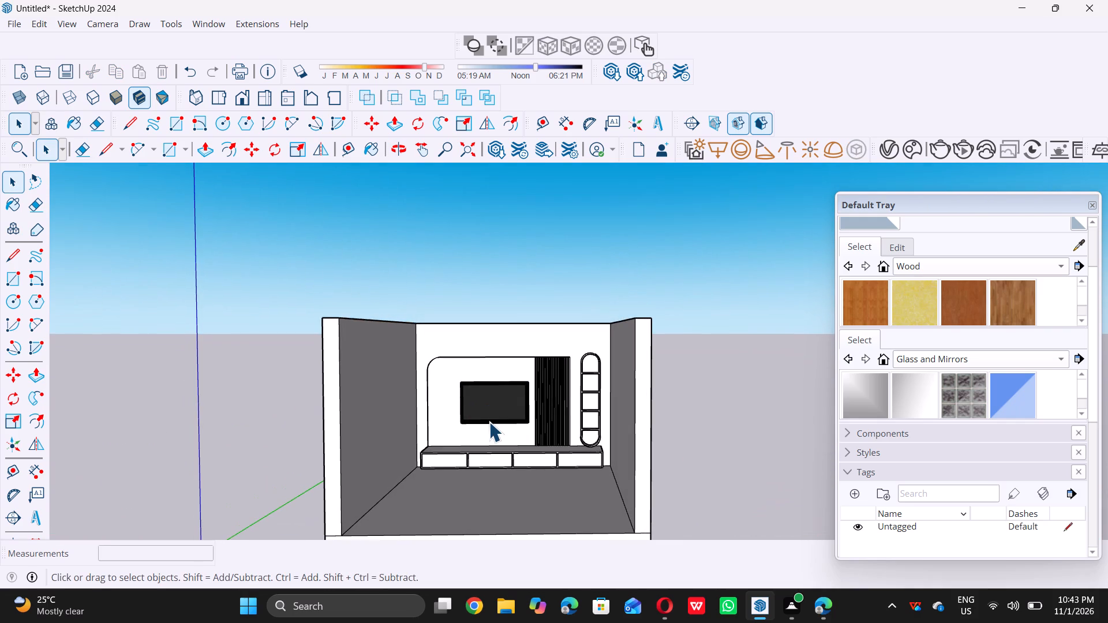
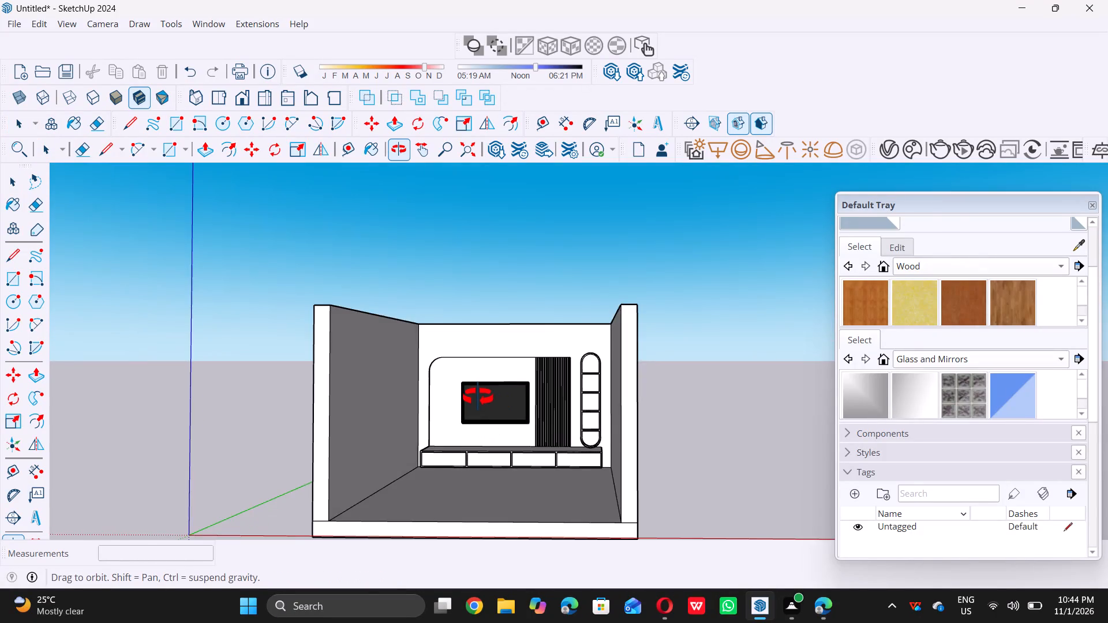
Search 3D Warehouse for "speaker".
scroll(671, 332, up, 5)
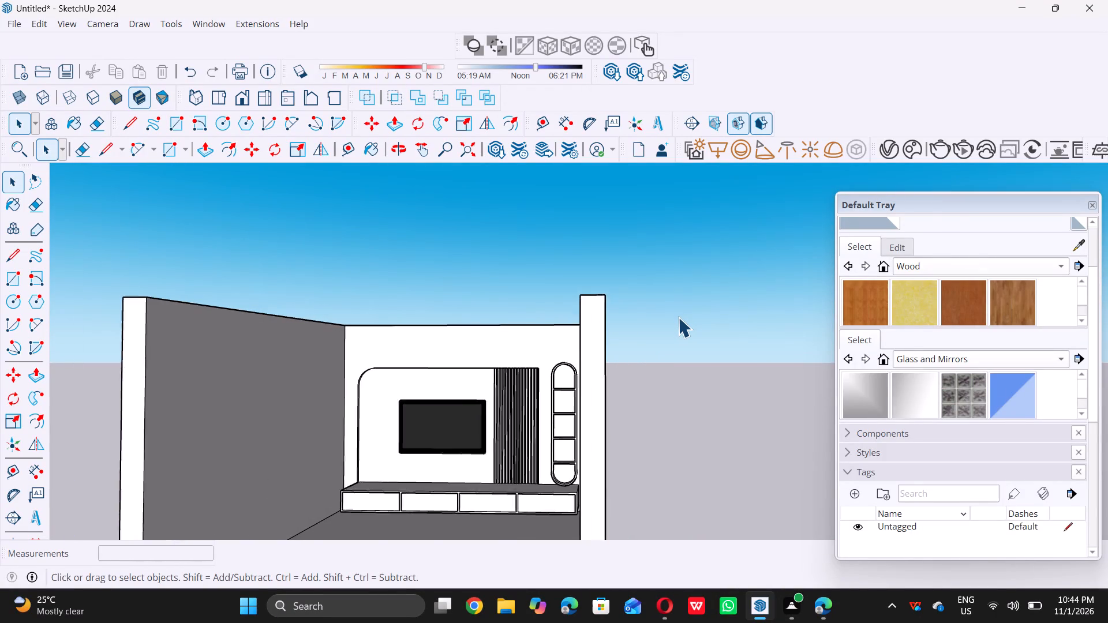
click(496, 148)
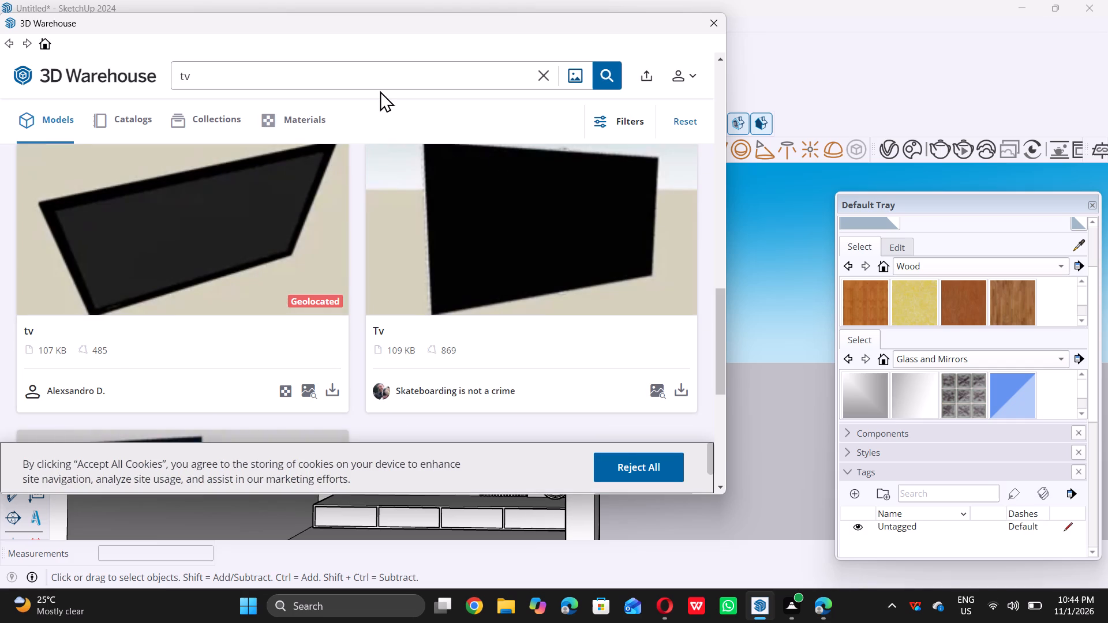
click(379, 80)
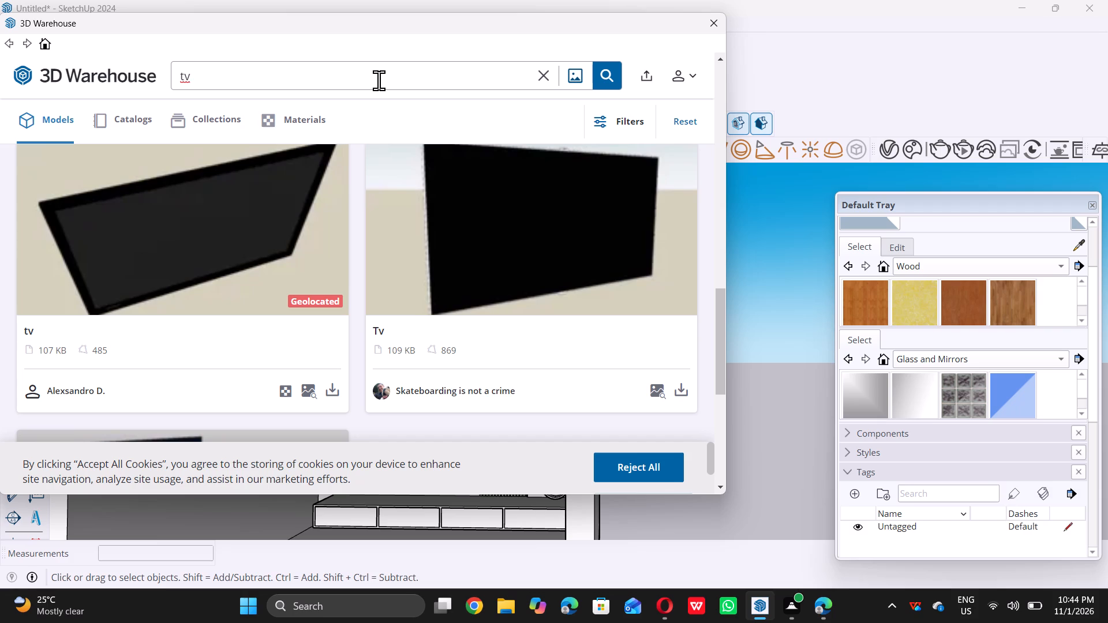
key(BackSpace)
key(BackSpace)
key(BackSpace)
text(sp)
key(e)
key(a)
text(ker)
key(Return)
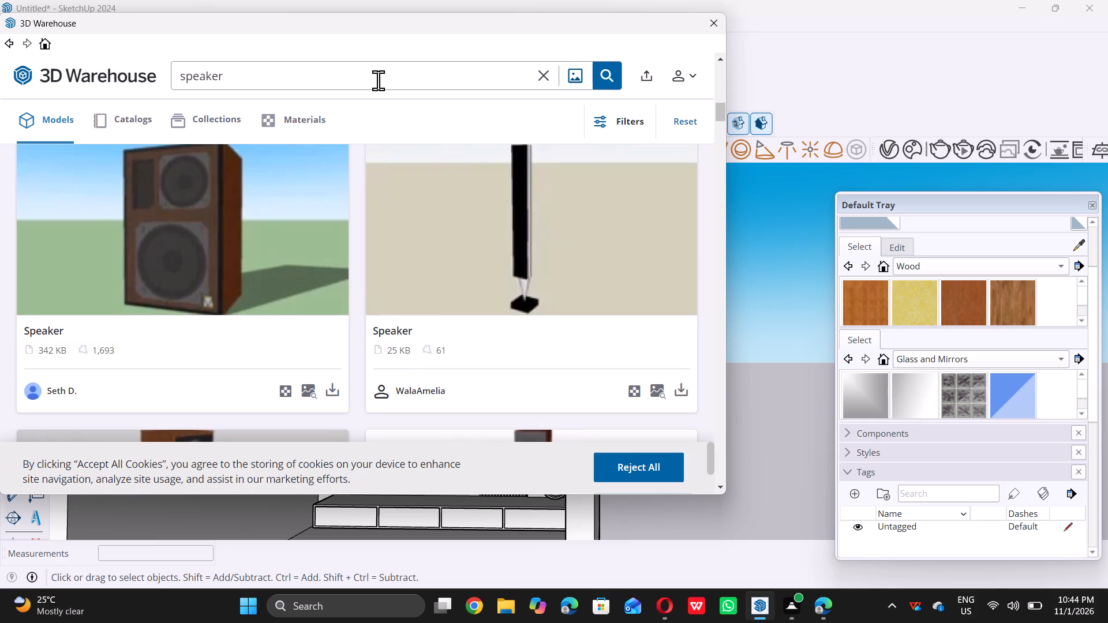
Find the tall, slim black Speaker model (1.8 MB) in the results and load it directly into the model.
scroll(466, 303, down, 5)
scroll(471, 301, up, 2)
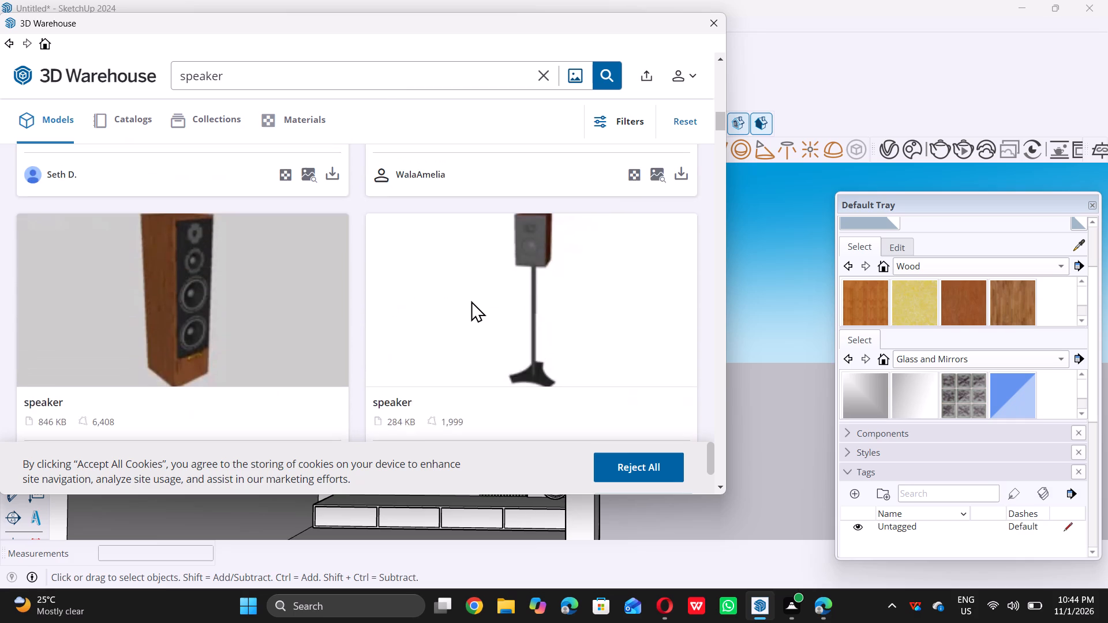
scroll(471, 301, down, 12)
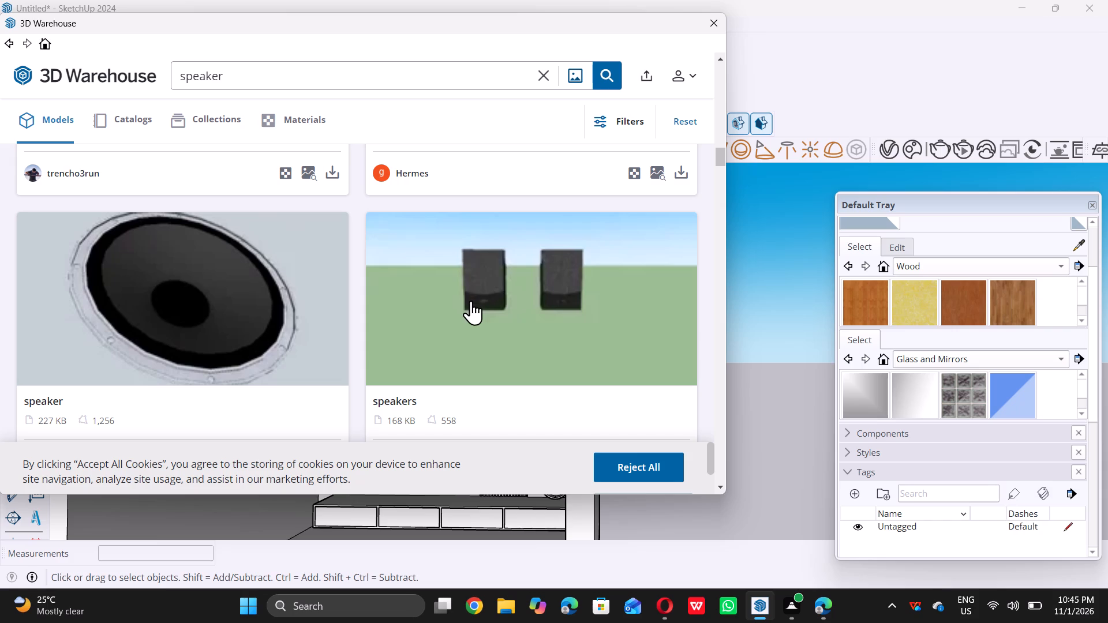
scroll(469, 301, down, 8)
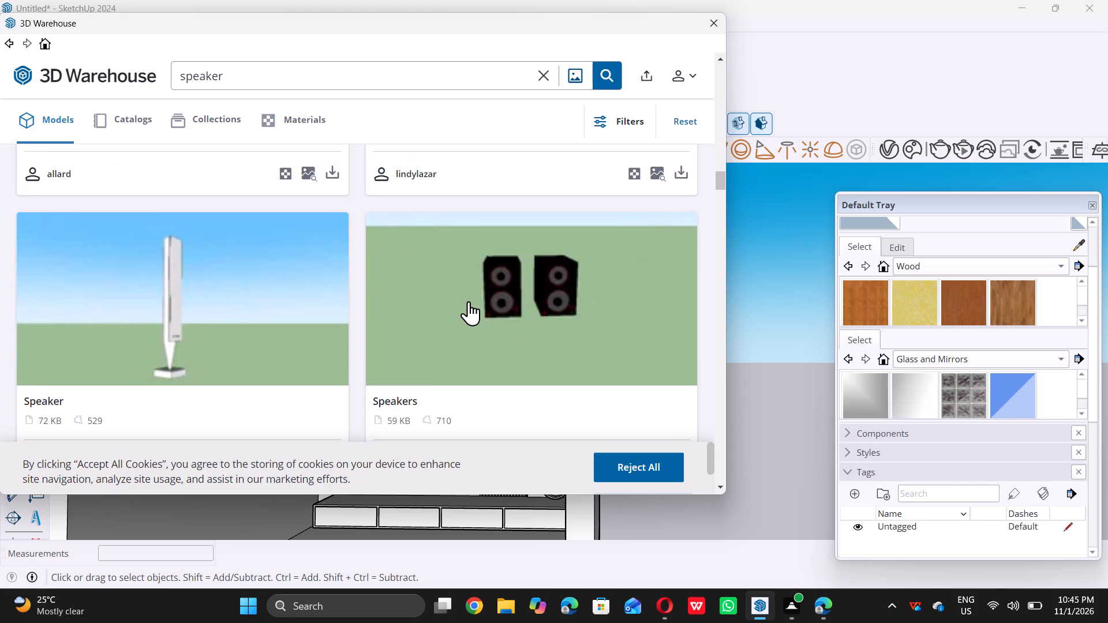
scroll(469, 301, down, 6)
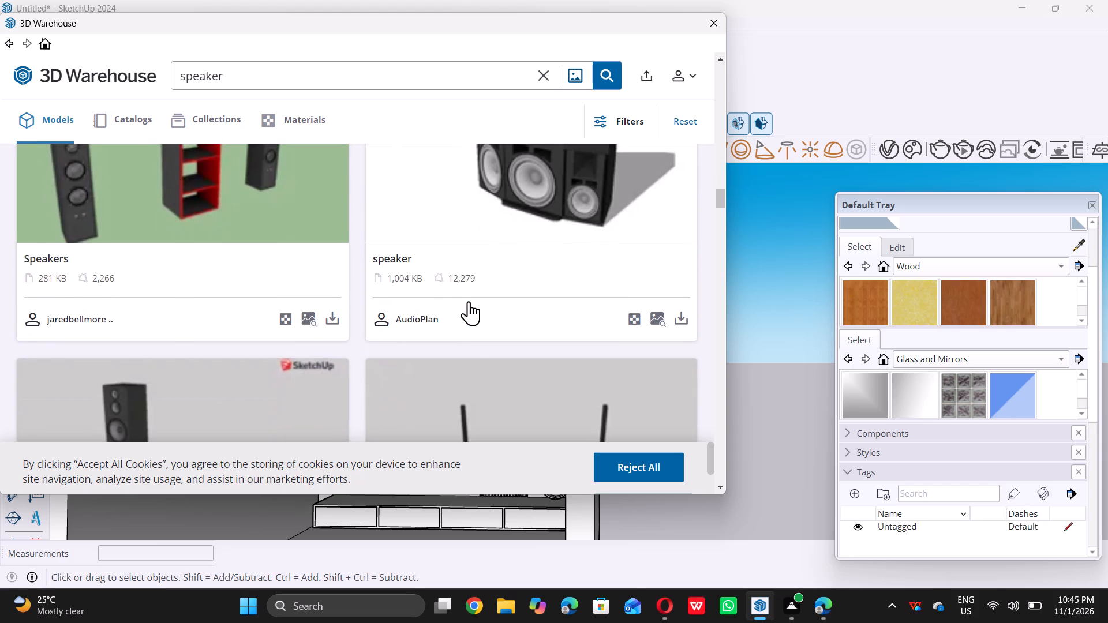
scroll(469, 301, down, 8)
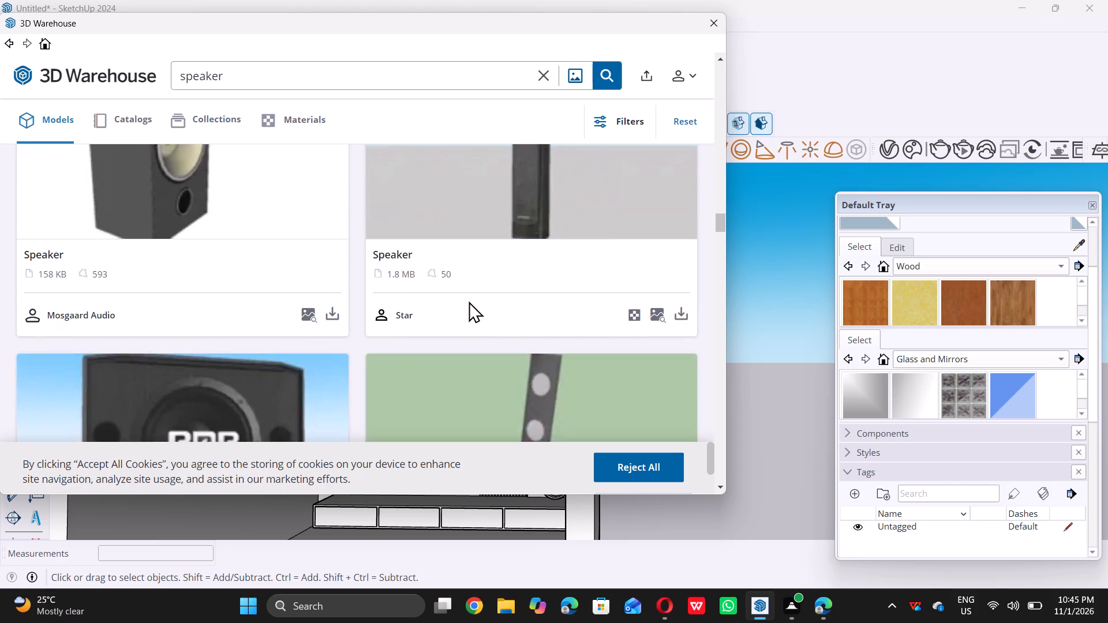
scroll(469, 301, up, 2)
scroll(469, 301, down, 1)
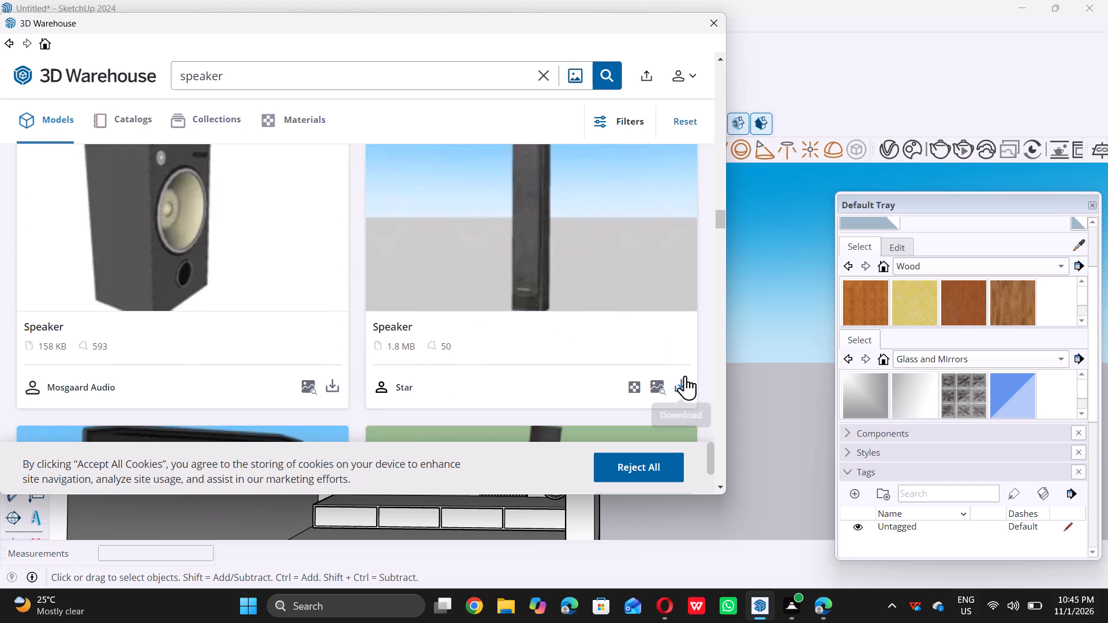
click(684, 385)
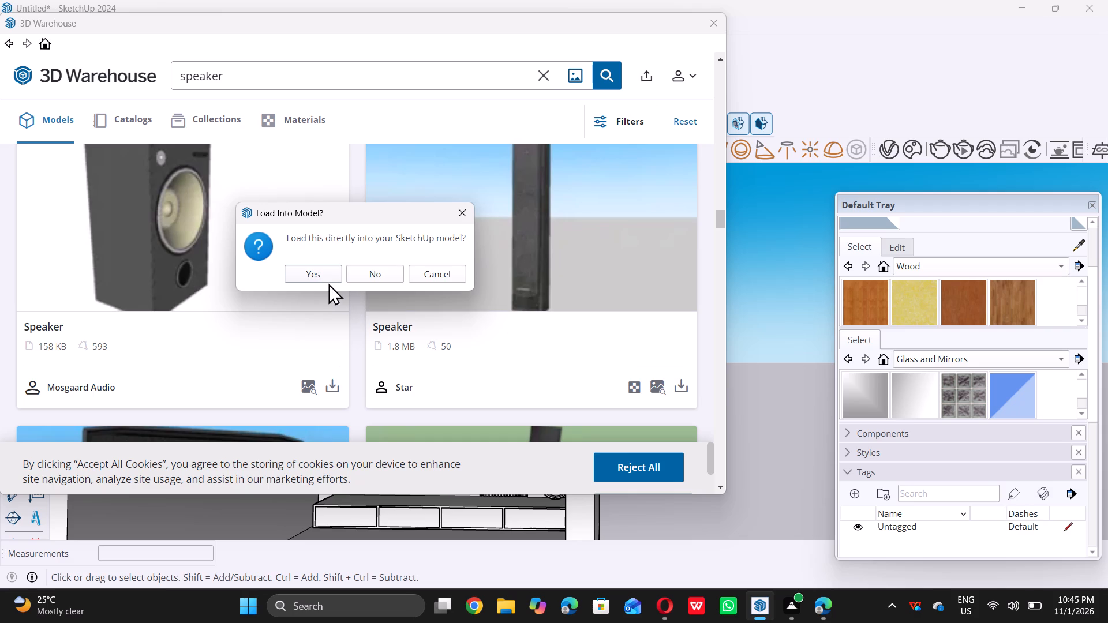
click(325, 280)
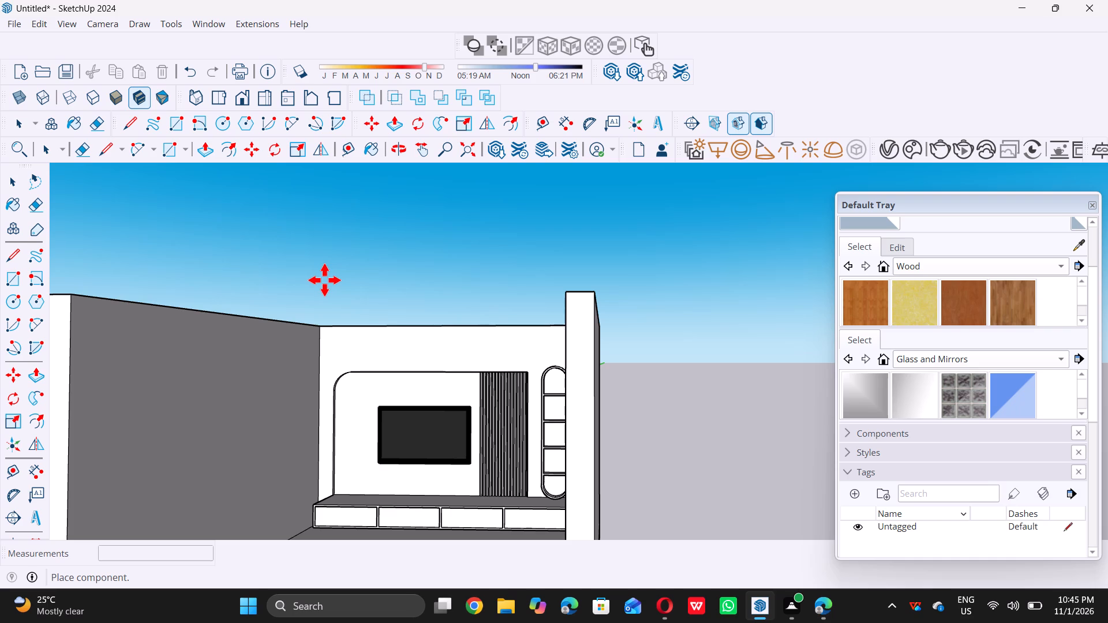
Place the loaded speaker on the open ground outside the room, beyond the side wall nearest the shelf unit.
scroll(354, 335, down, 4)
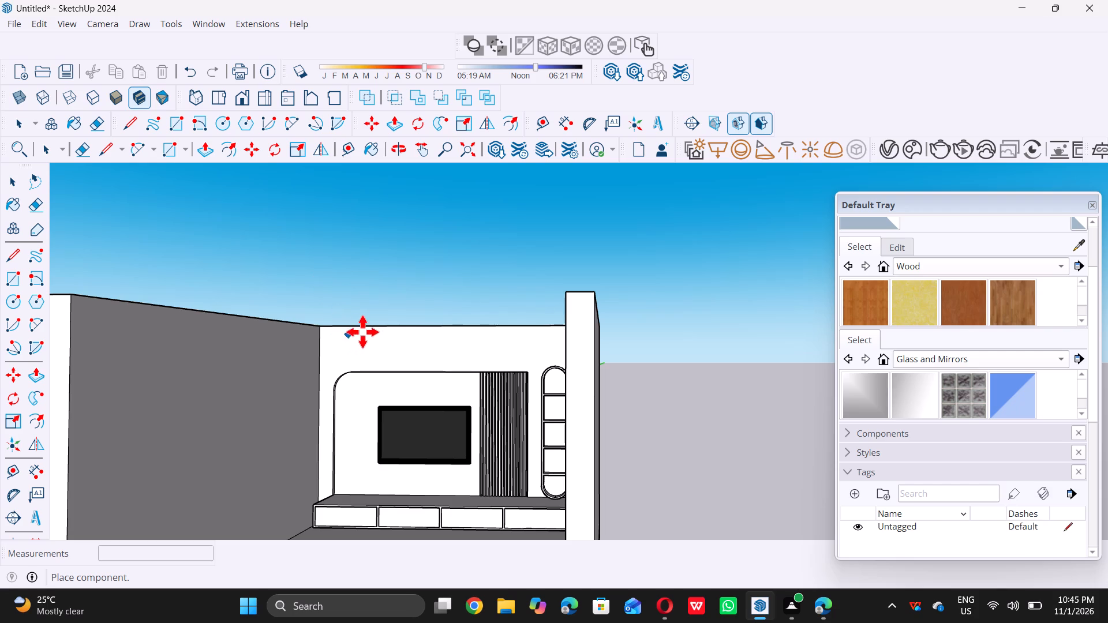
scroll(362, 332, down, 2)
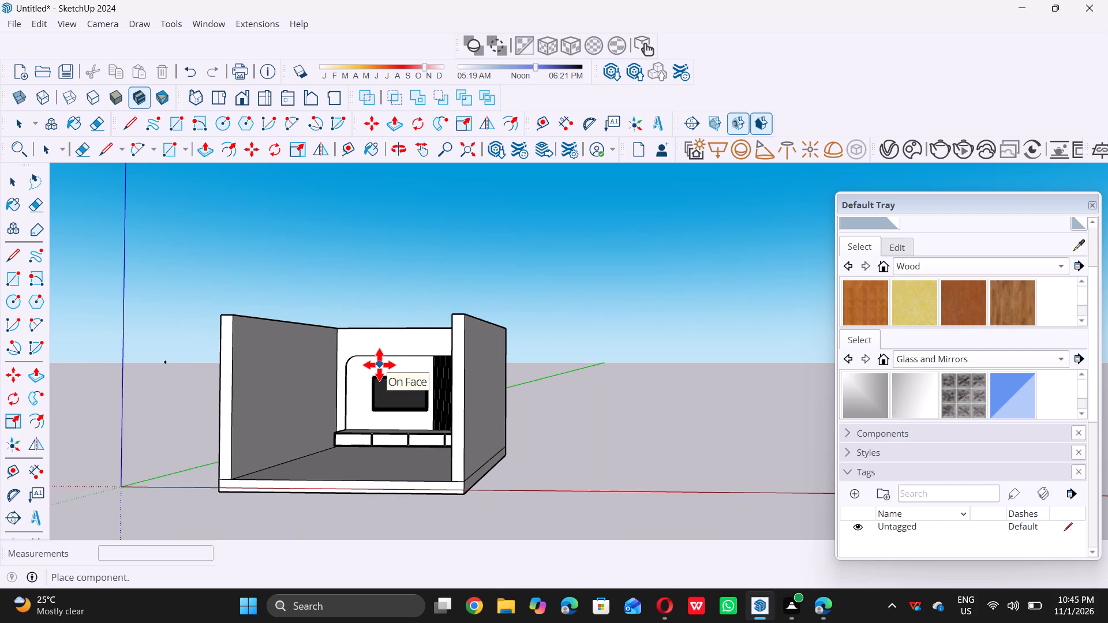
scroll(359, 350, down, 2)
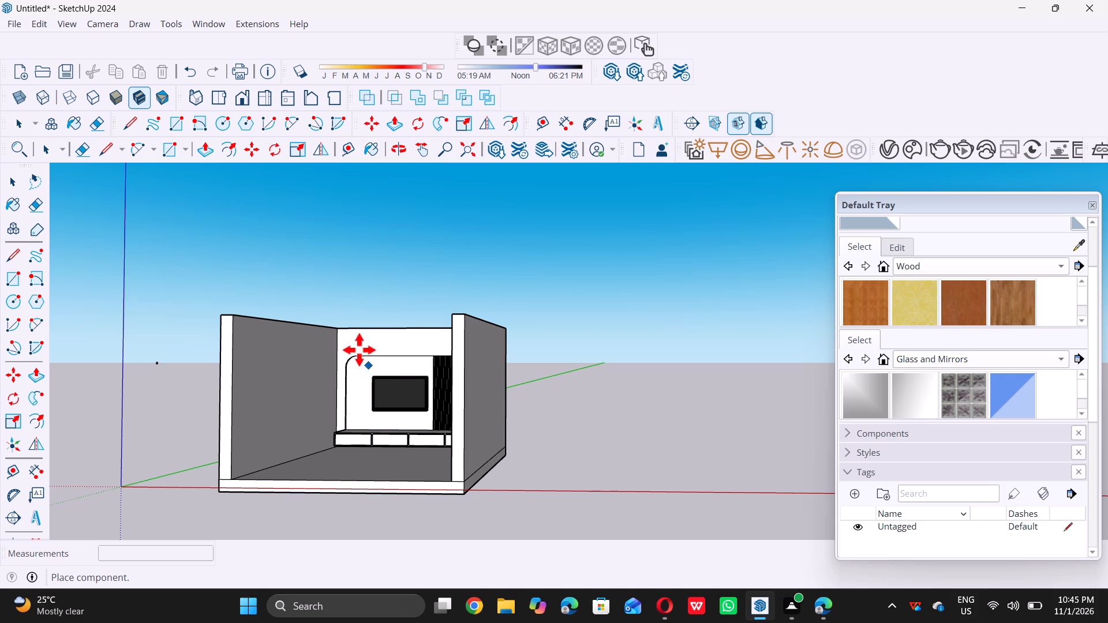
scroll(359, 350, down, 5)
middle_drag(345, 356, 381, 389)
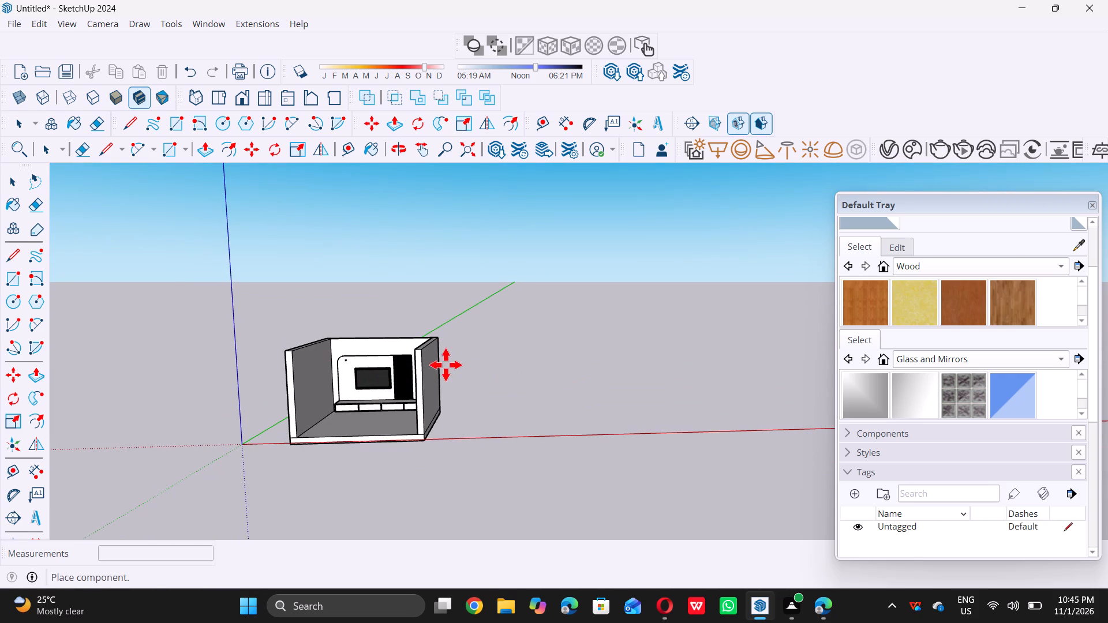
middle_drag(434, 311, 377, 471)
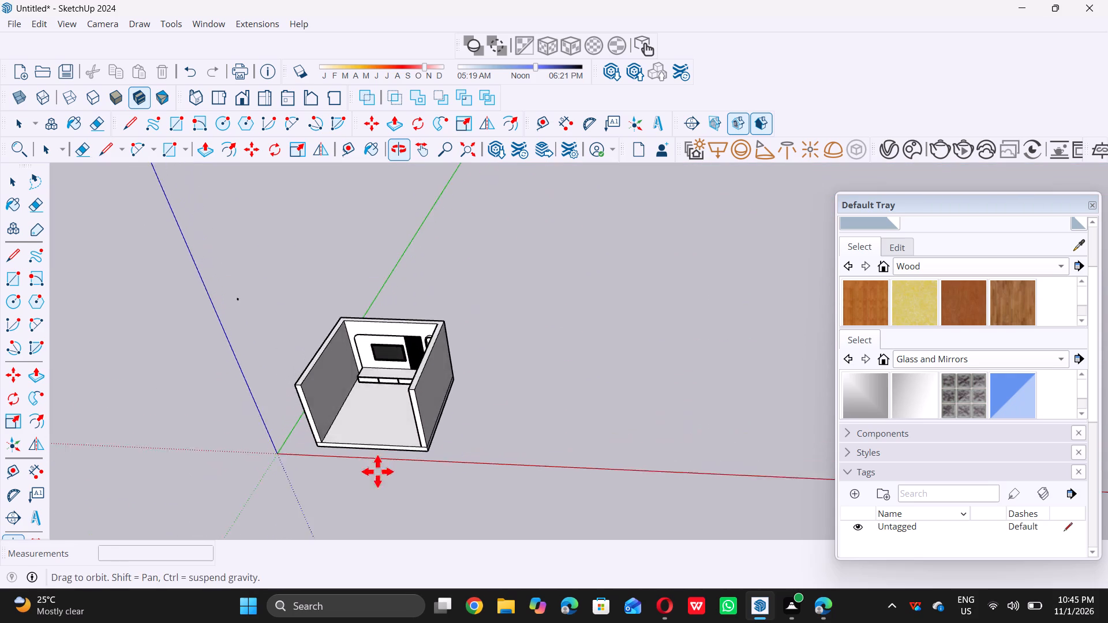
scroll(375, 316, up, 1)
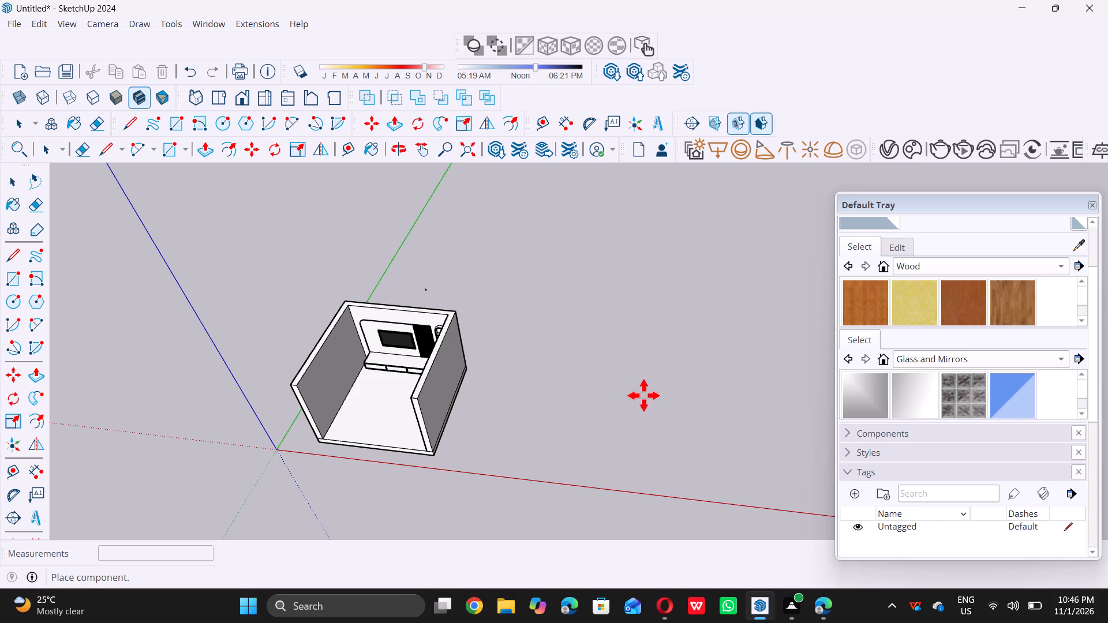
triple_click(739, 430)
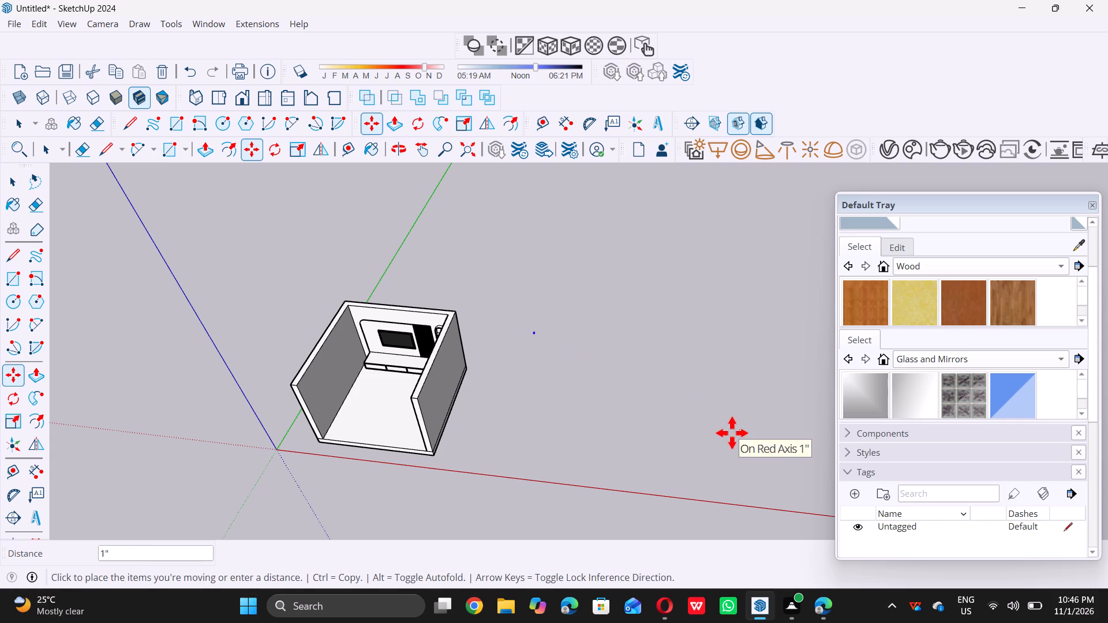
click(732, 433)
click(736, 430)
key(space)
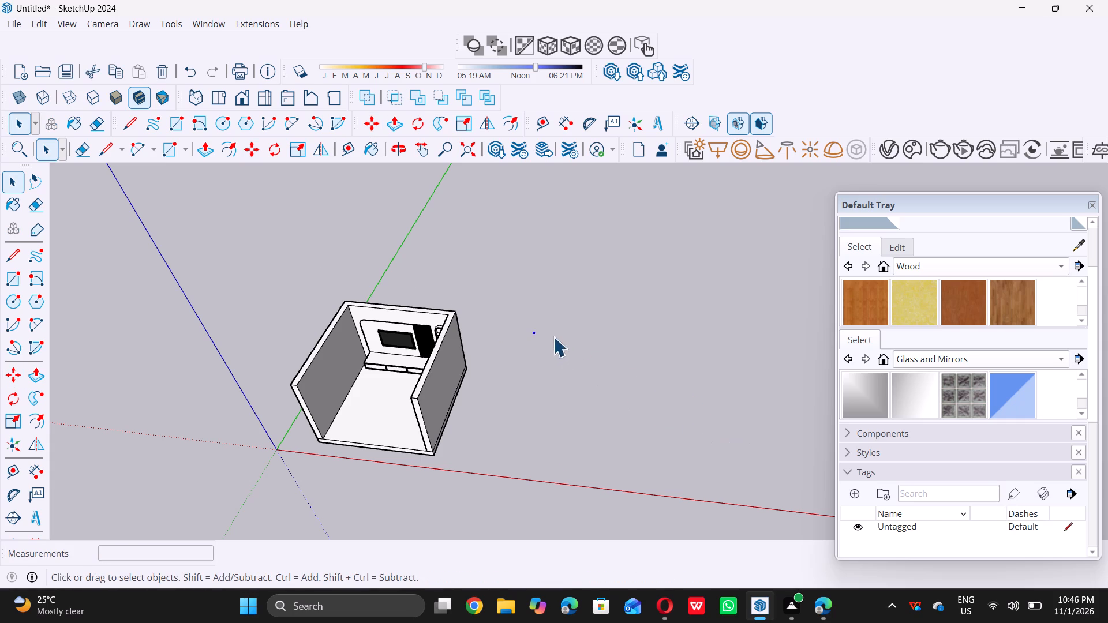
Examine the placed speaker up close from above, the side and the front, and its size relative to the room.
scroll(548, 335, up, 19)
scroll(540, 328, up, 7)
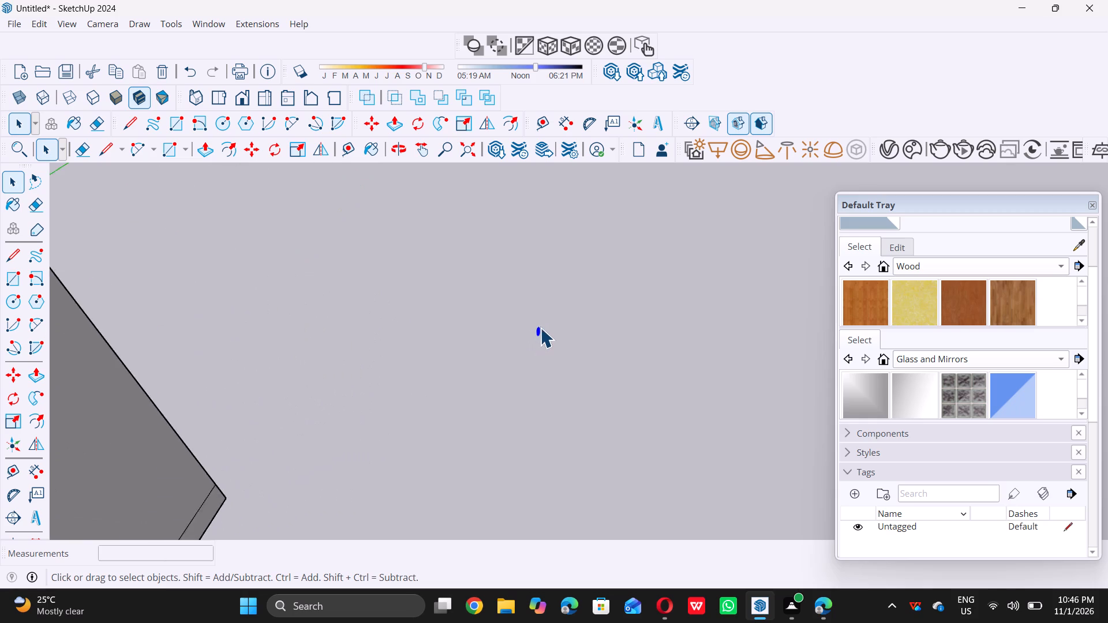
scroll(538, 331, up, 6)
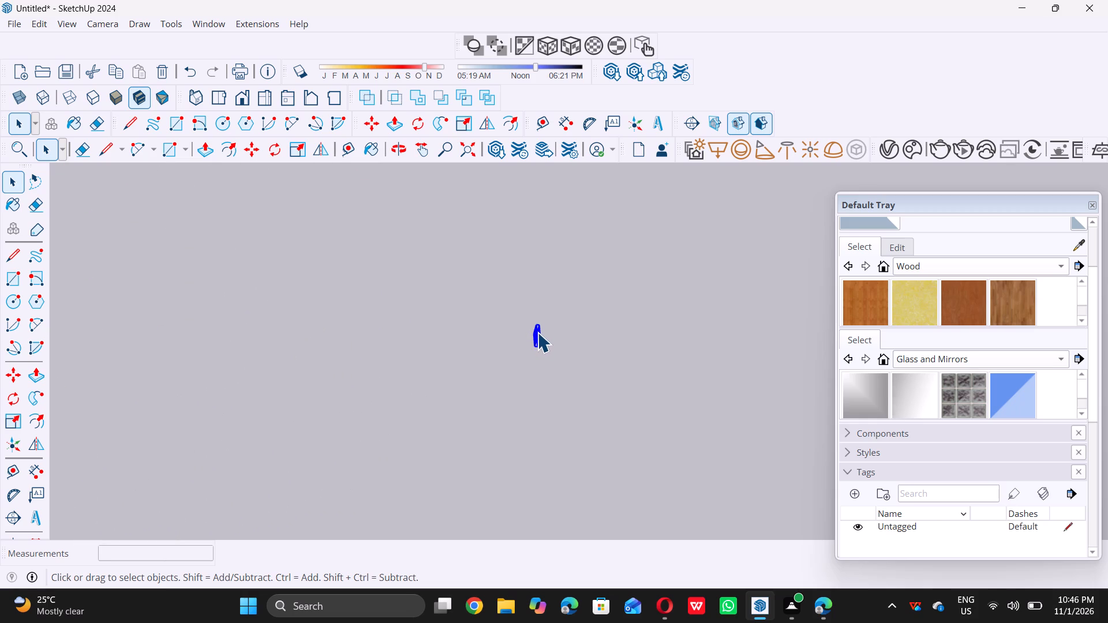
scroll(534, 356, down, 4)
middle_drag(499, 337, 411, 306)
scroll(600, 329, up, 12)
scroll(526, 344, up, 4)
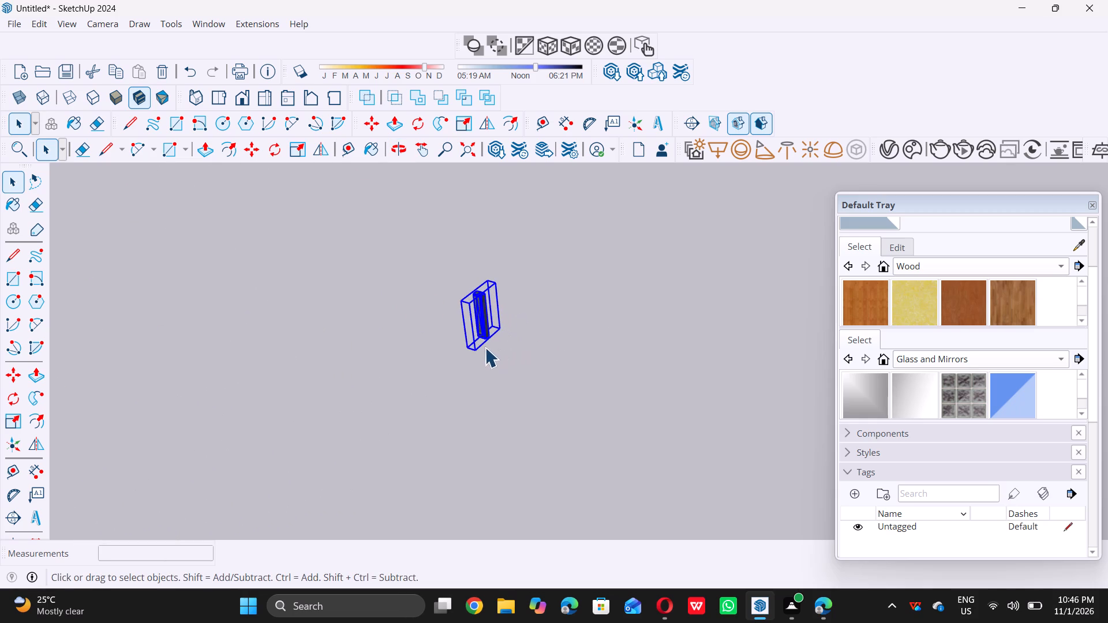
scroll(497, 332, up, 12)
scroll(479, 350, down, 7)
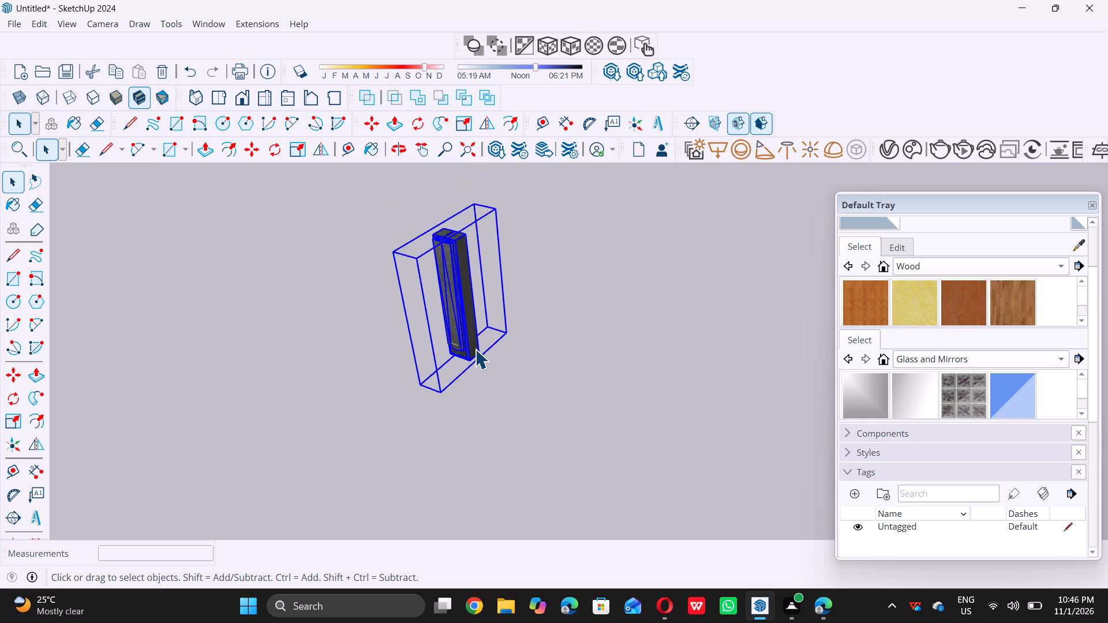
scroll(475, 349, down, 14)
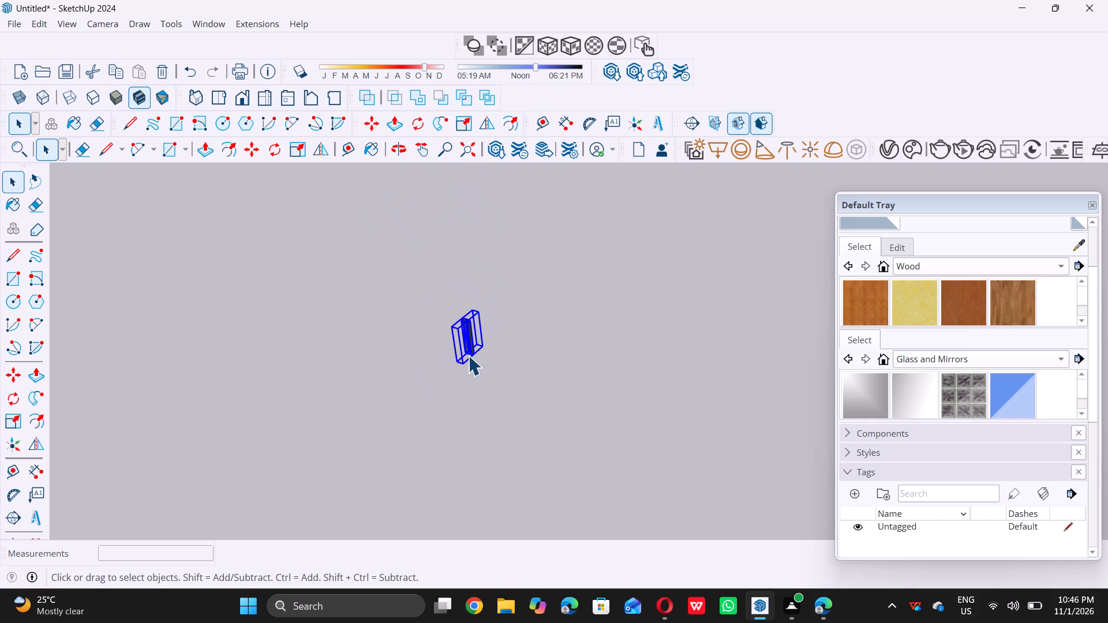
scroll(468, 355, down, 9)
scroll(468, 358, down, 12)
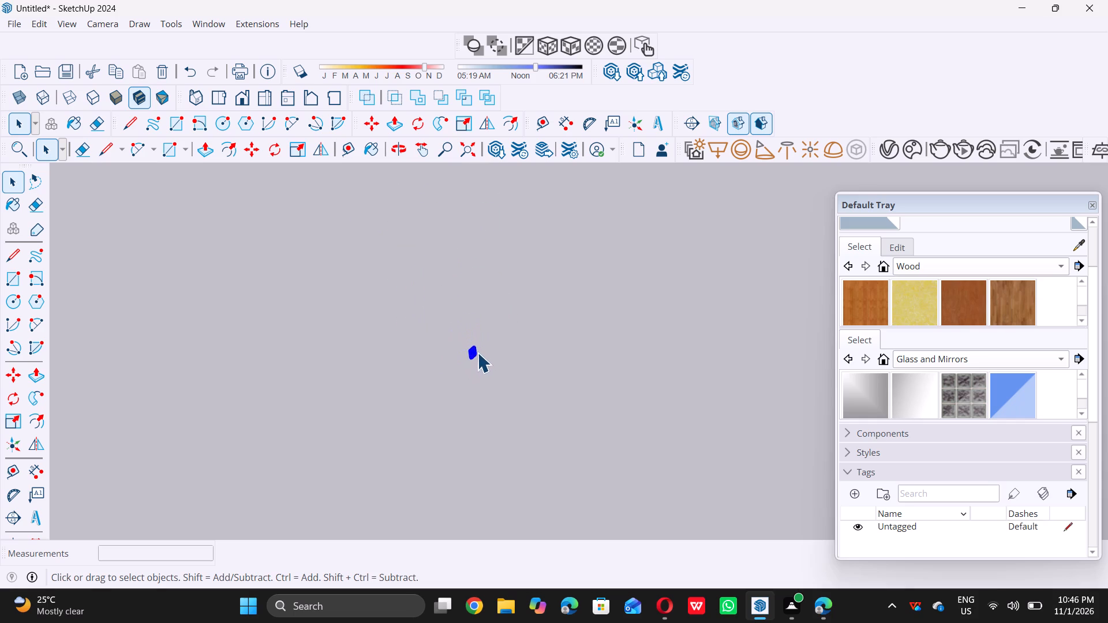
scroll(477, 352, down, 20)
middle_drag(485, 374, 485, 371)
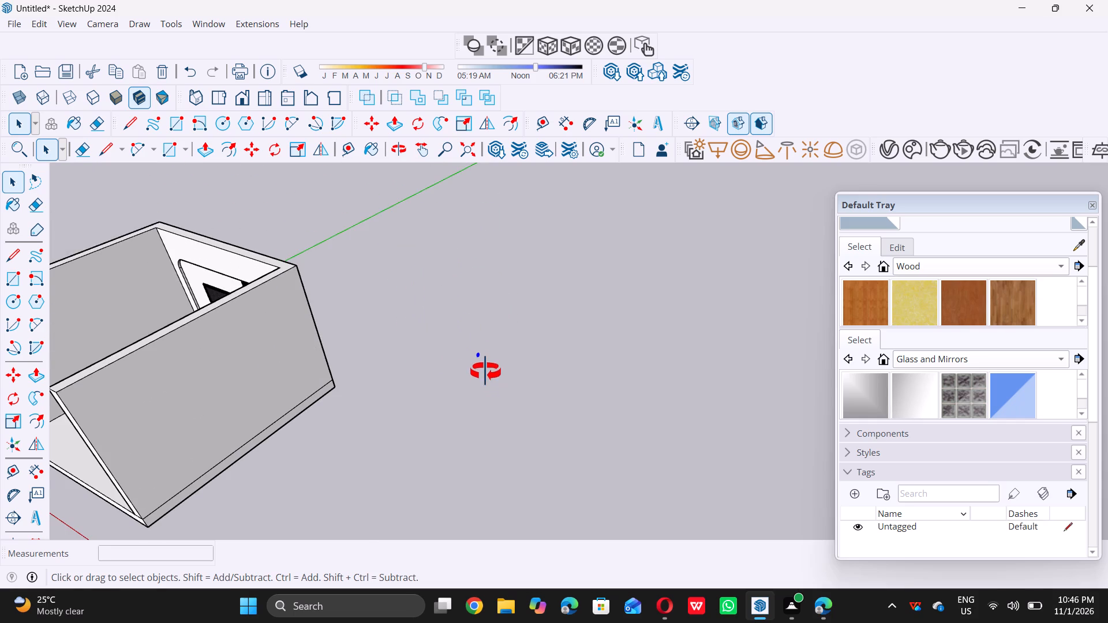
middle_drag(485, 371, 453, 328)
scroll(510, 361, up, 1)
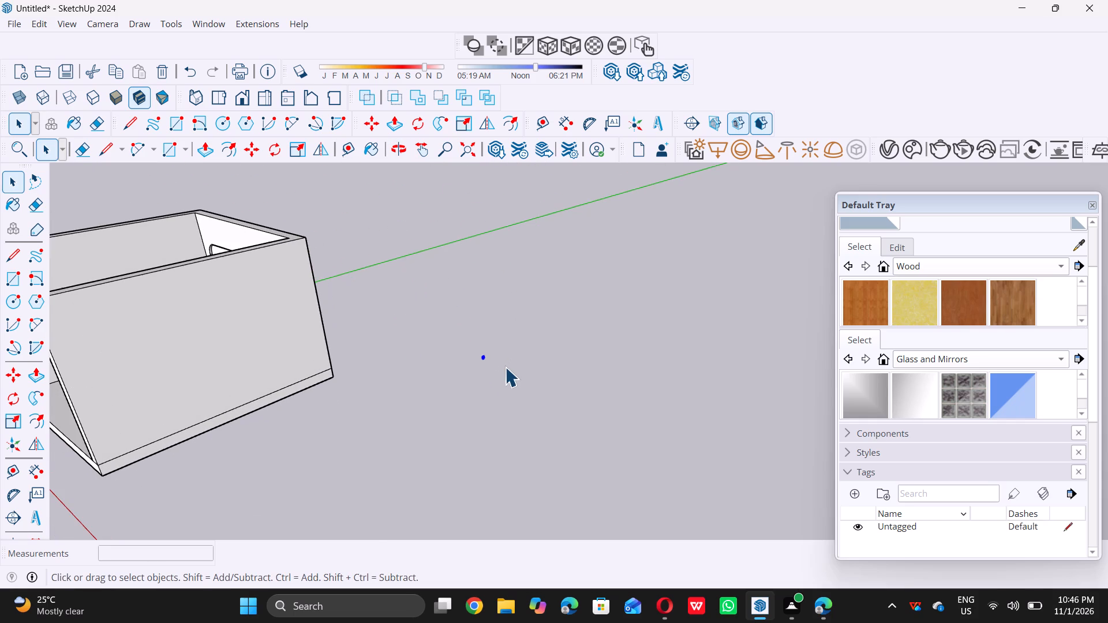
middle_drag(497, 377, 458, 327)
scroll(495, 353, up, 4)
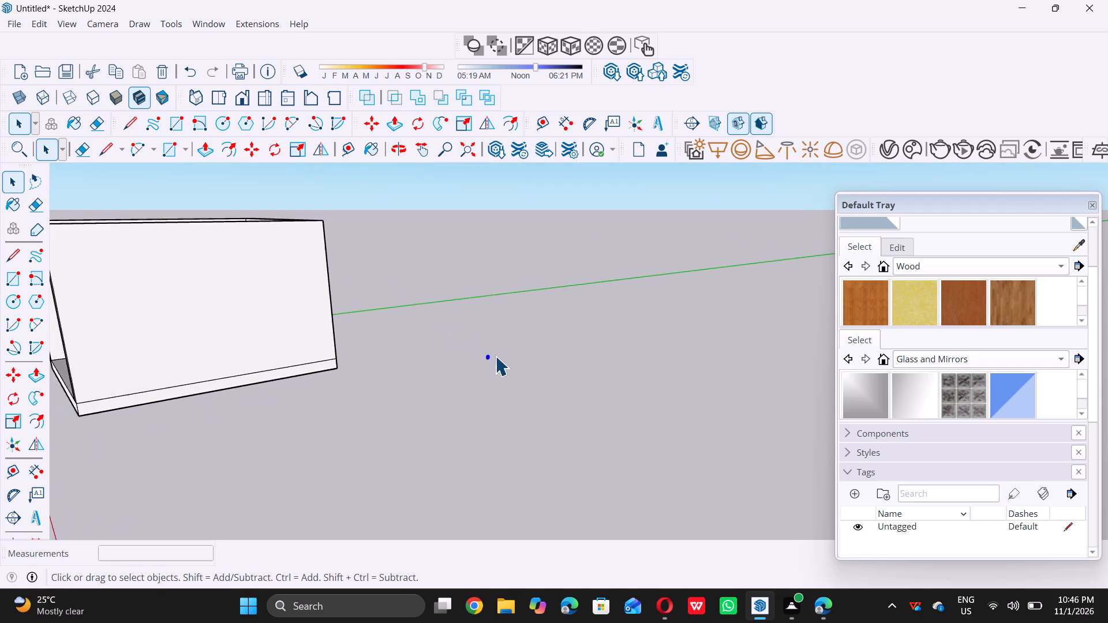
scroll(495, 356, up, 20)
scroll(495, 356, up, 10)
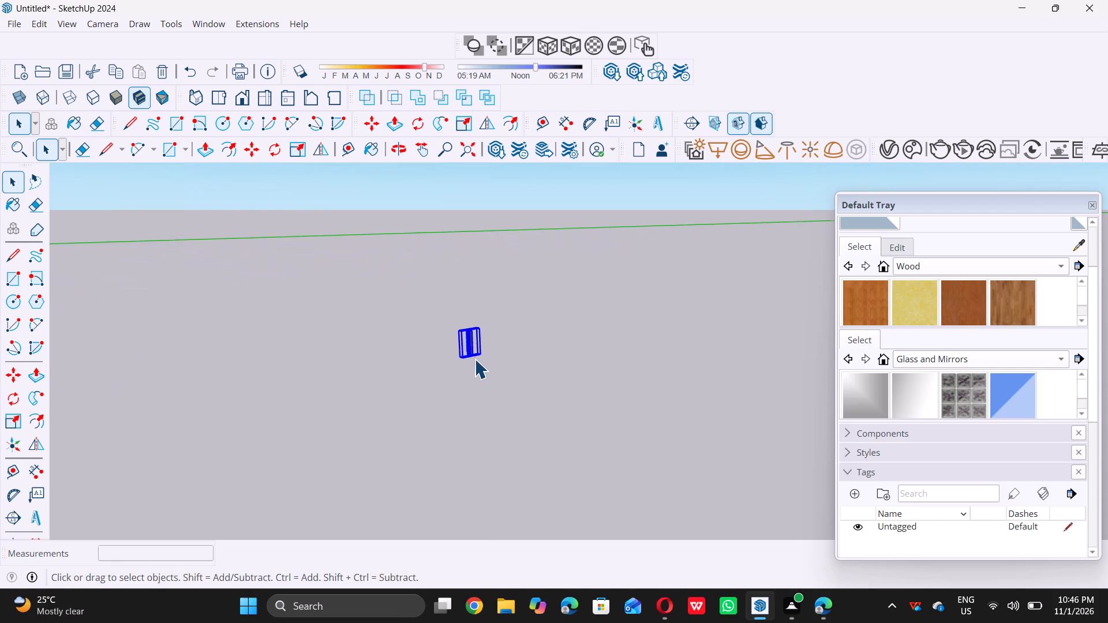
scroll(474, 359, up, 10)
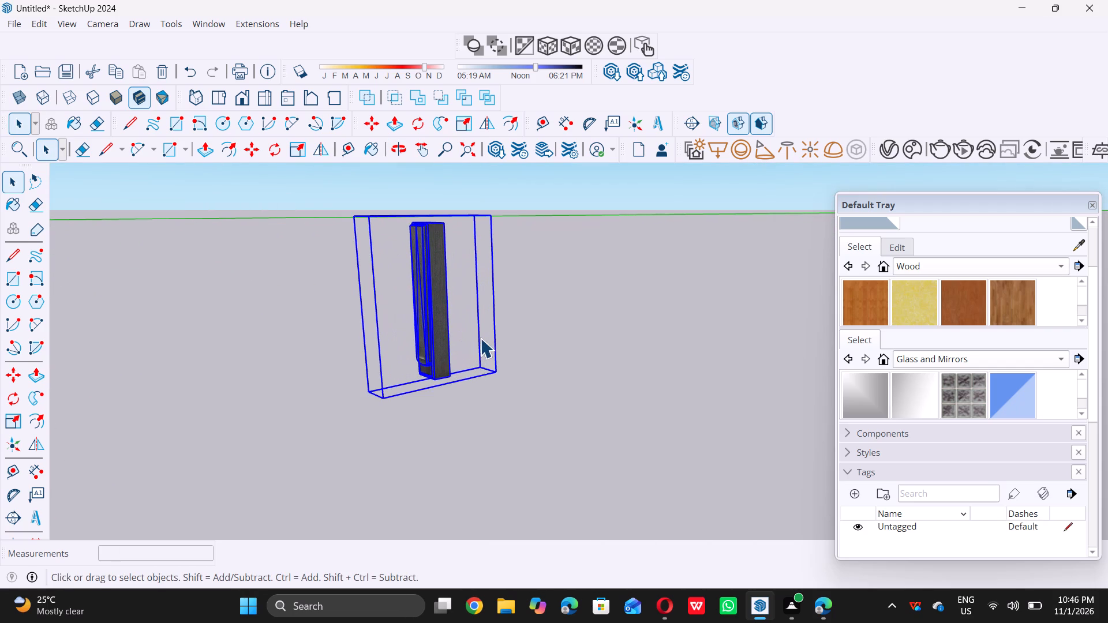
middle_drag(286, 376, 404, 372)
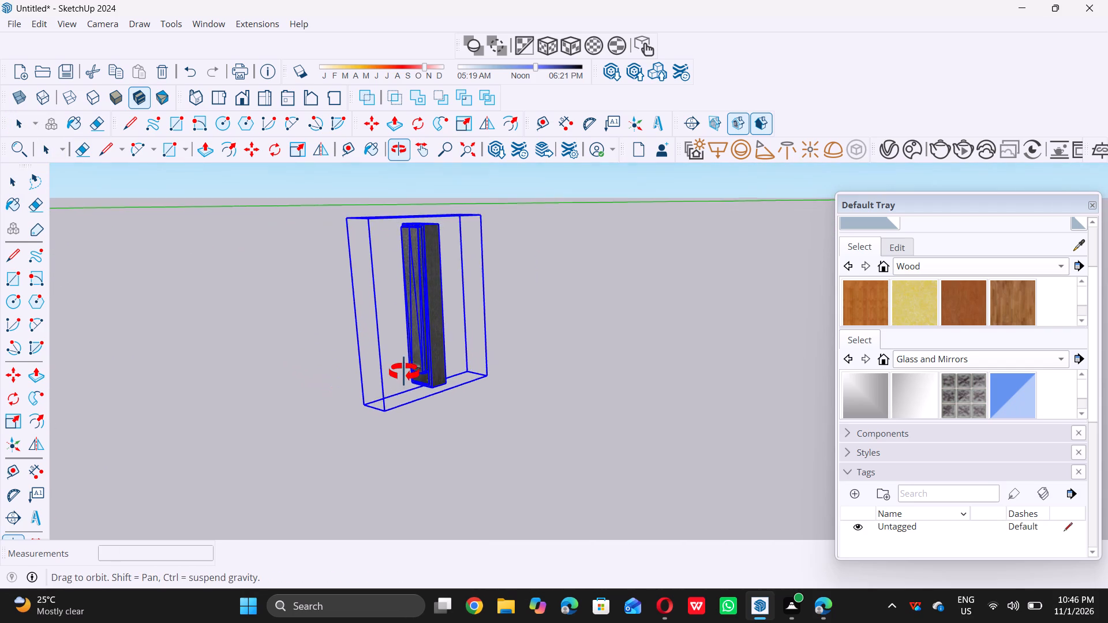
middle_drag(404, 372, 456, 367)
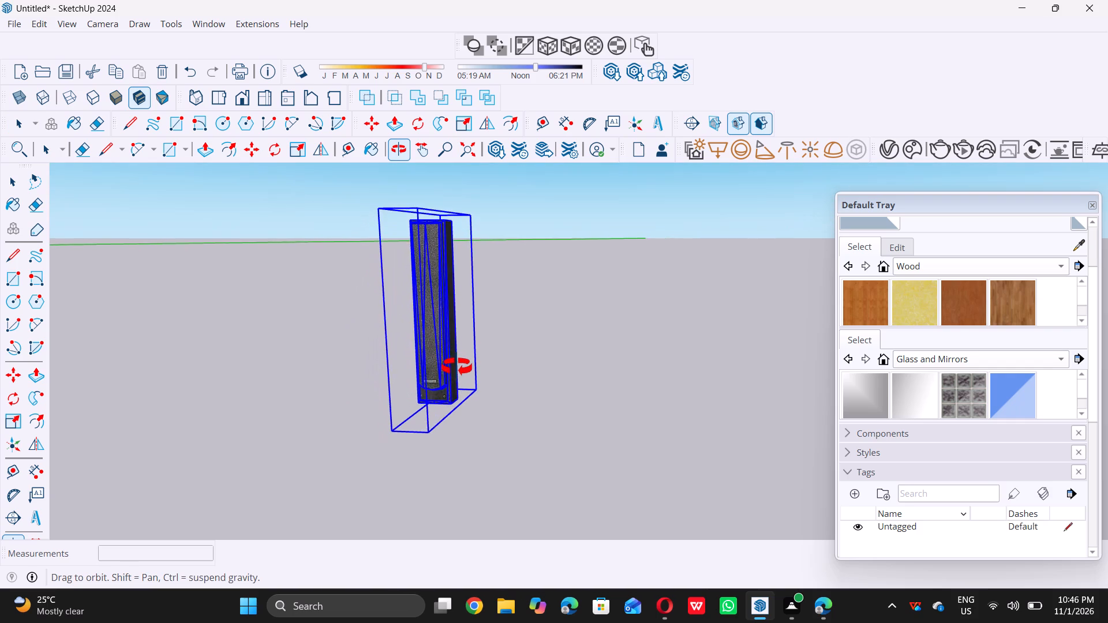
Scale the selected speaker wider along the red axis by a factor of about 1.25, keeping its opposite side fixed.
middle_drag(456, 367, 463, 365)
middle_drag(445, 362, 468, 370)
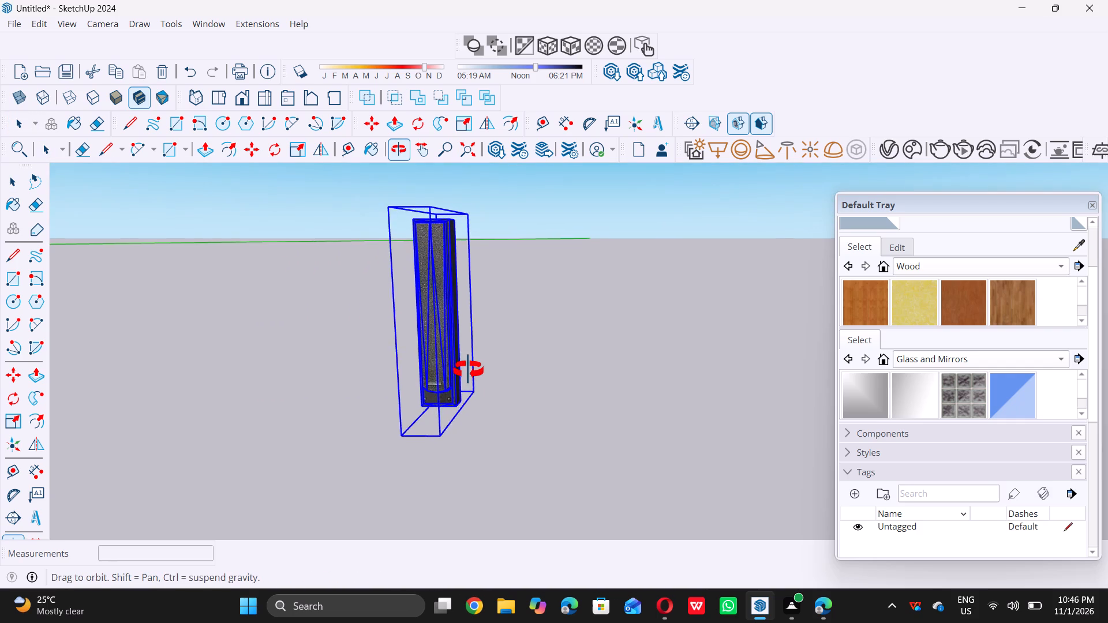
middle_drag(468, 370, 474, 370)
scroll(473, 369, up, 2)
scroll(471, 369, down, 1)
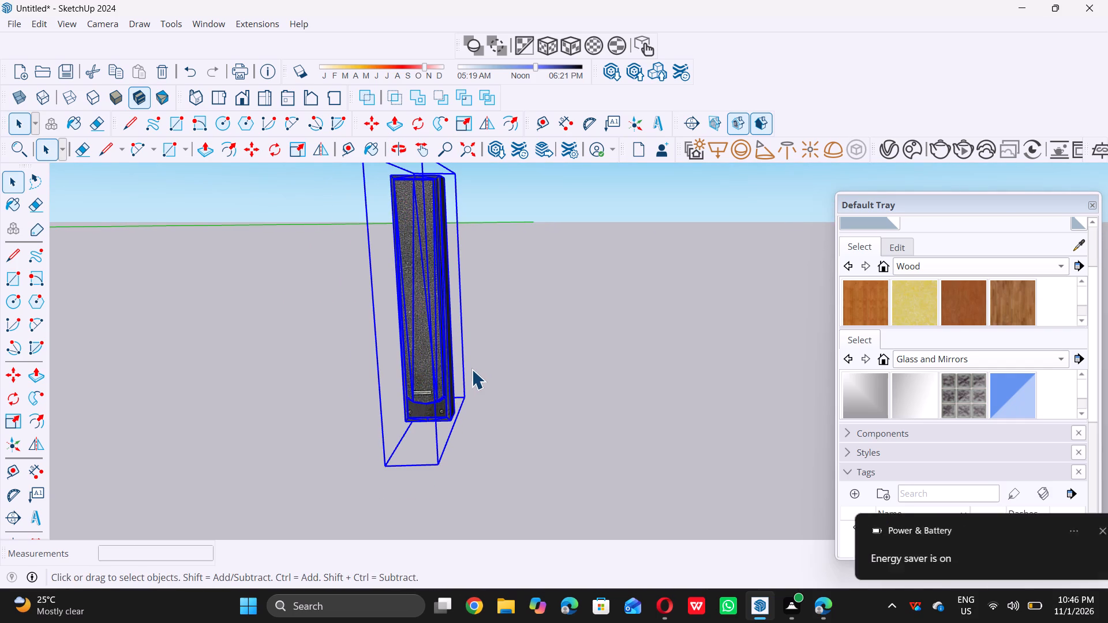
key(s)
scroll(462, 374, down, 3)
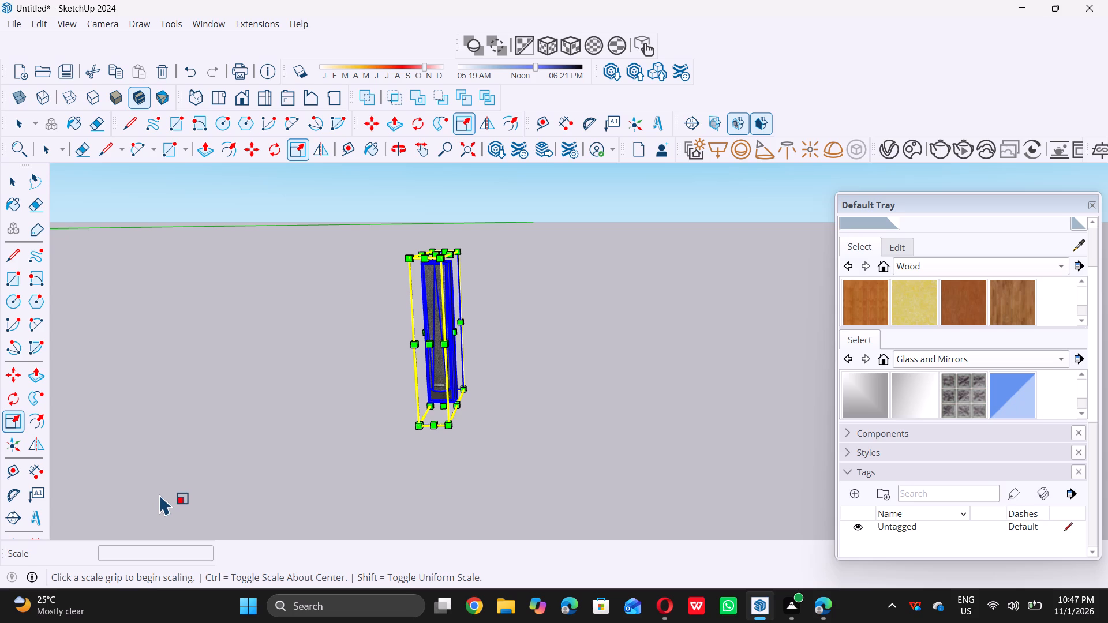
scroll(458, 332, up, 4)
scroll(458, 332, down, 2)
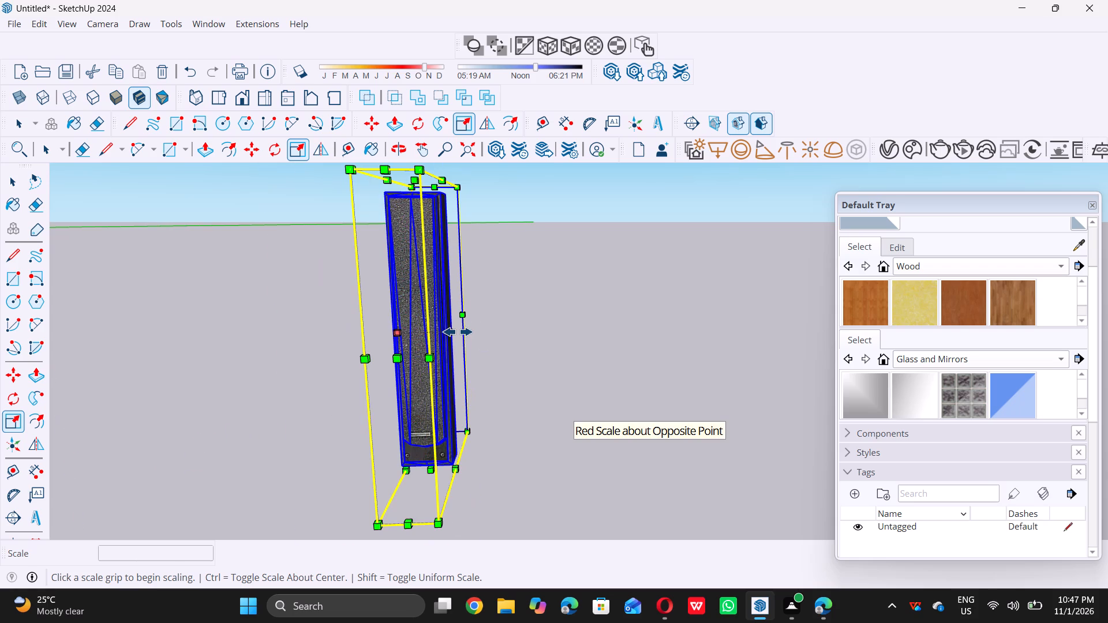
click(450, 335)
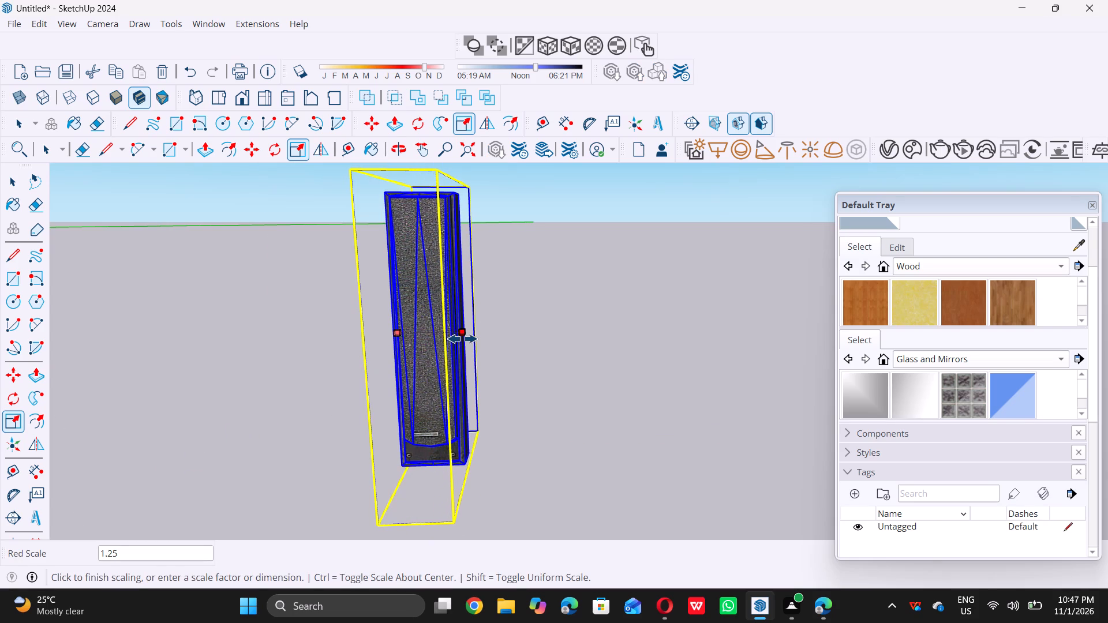
double_click(463, 339)
Scale the speaker taller from its top along the blue axis by a factor of about 1.53.
scroll(455, 348, down, 11)
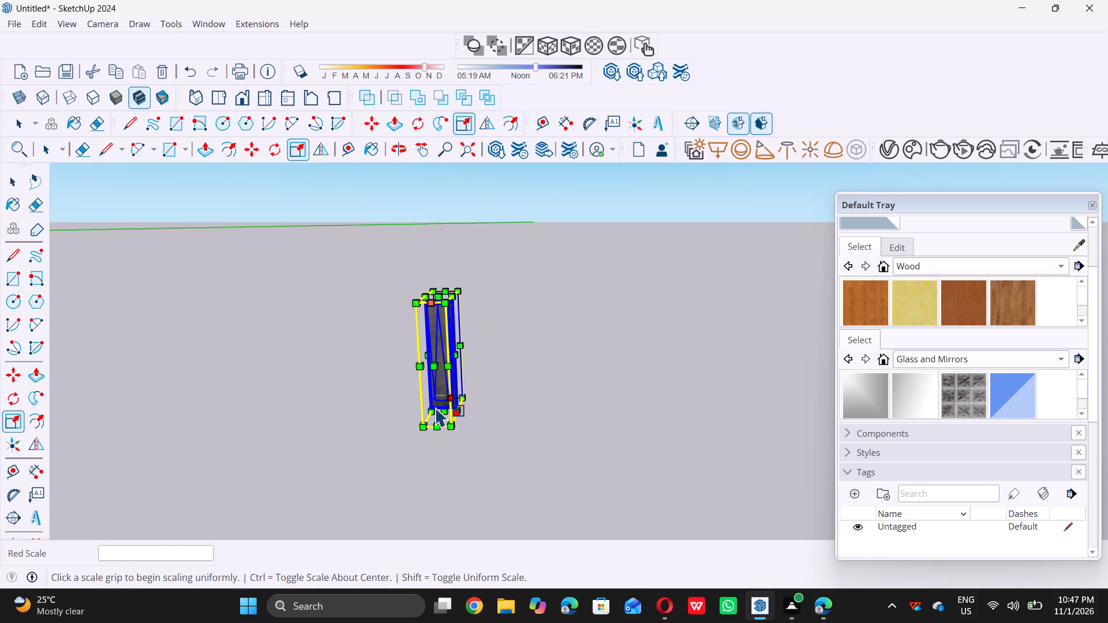
middle_drag(399, 423, 481, 426)
scroll(447, 350, up, 1)
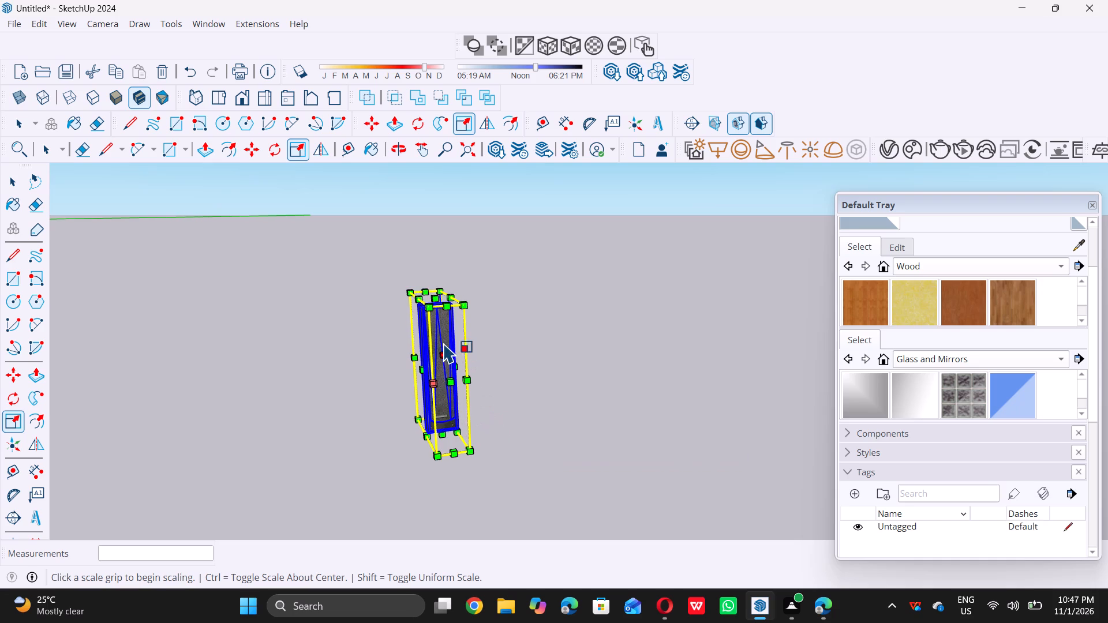
double_click(437, 295)
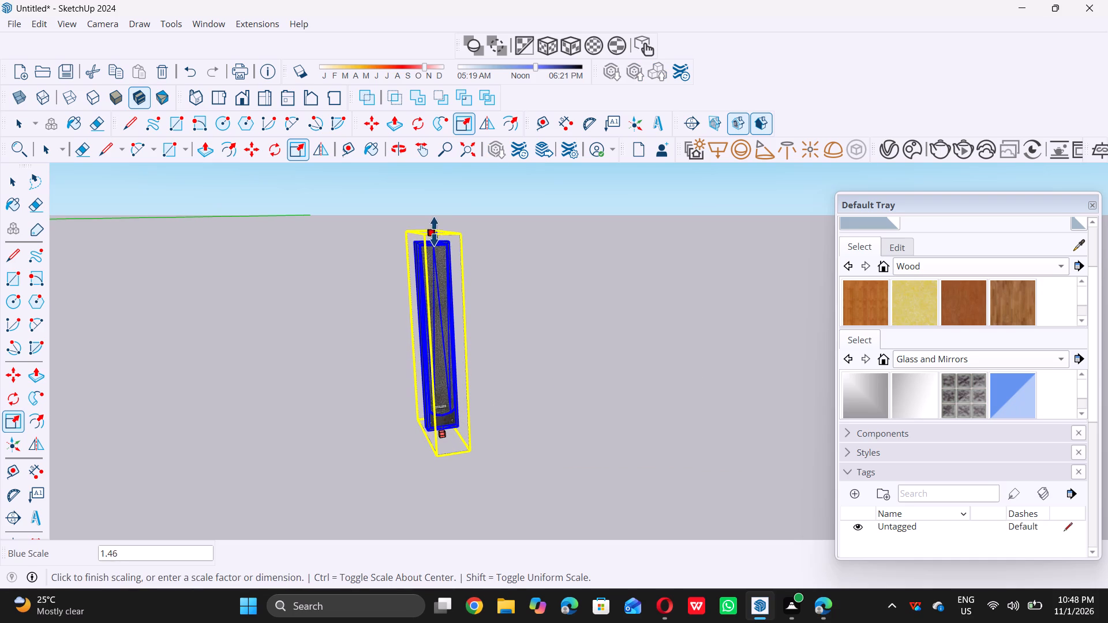
double_click(434, 220)
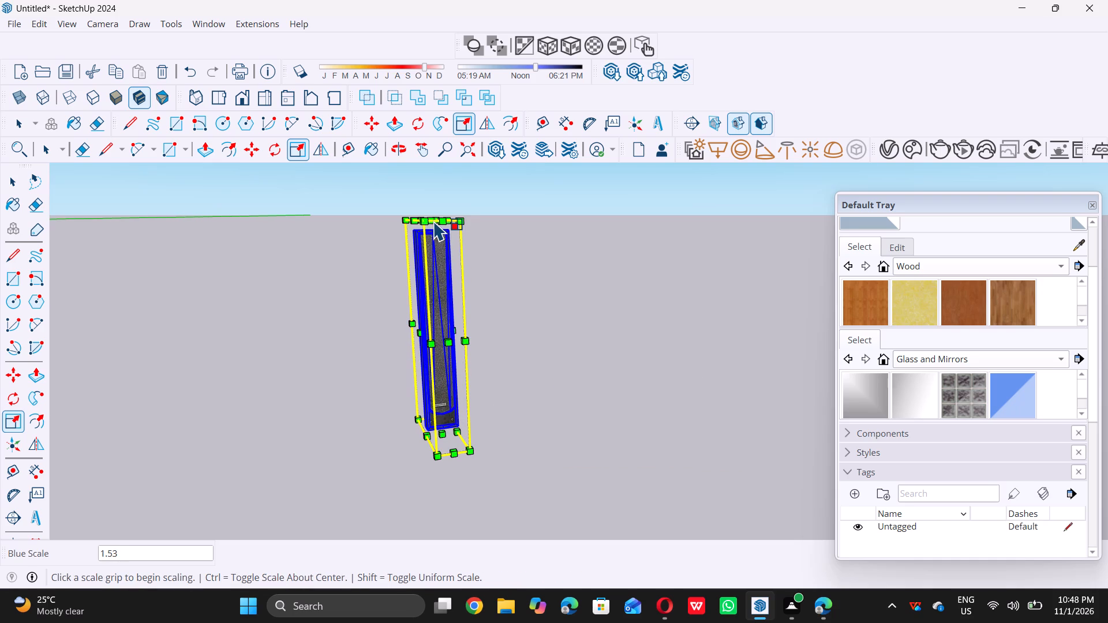
Stretch the speaker's height further from its top along the blue axis, by a factor somewhat above 1.23.
scroll(410, 313, down, 6)
scroll(411, 362, down, 1)
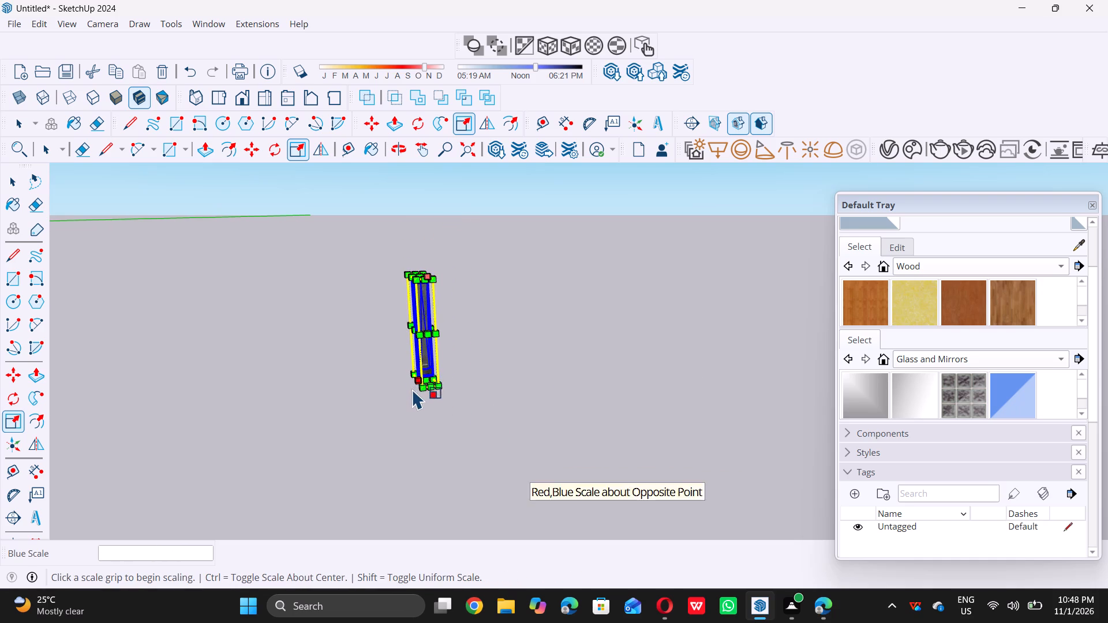
scroll(413, 392, down, 5)
middle_drag(359, 386, 413, 382)
middle_click(414, 382)
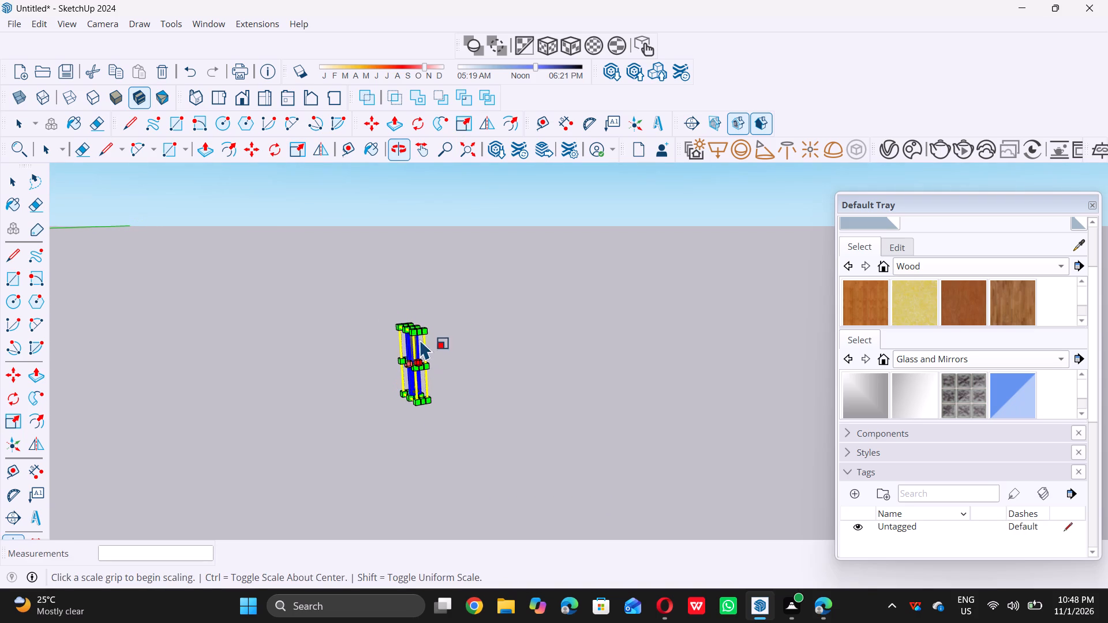
scroll(415, 317, up, 11)
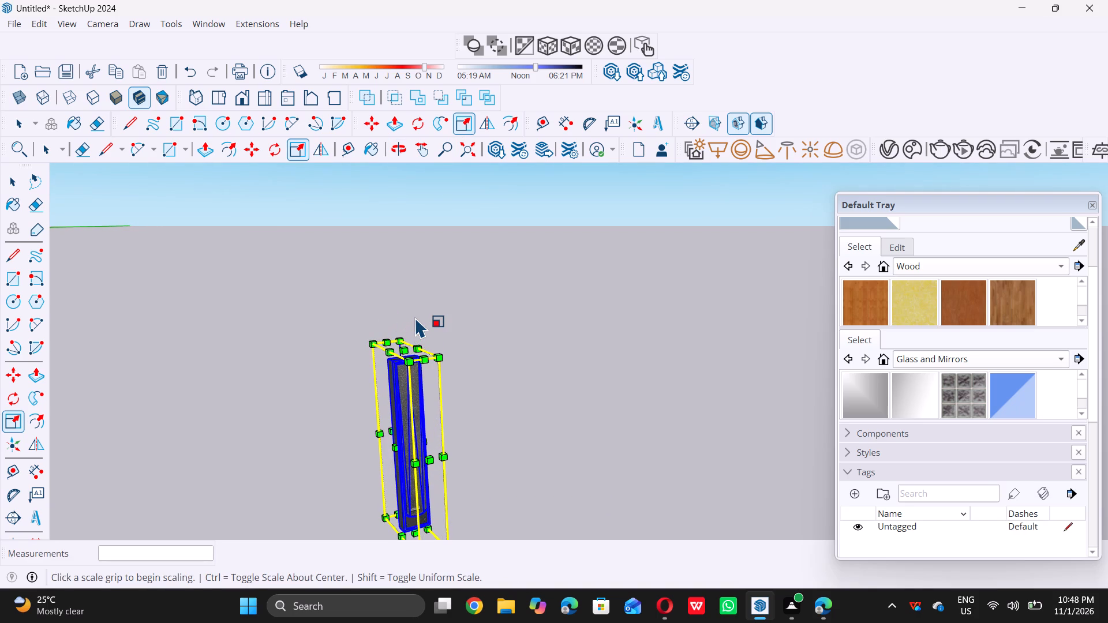
scroll(389, 362, down, 5)
scroll(388, 344, up, 1)
scroll(388, 342, down, 4)
scroll(393, 354, up, 6)
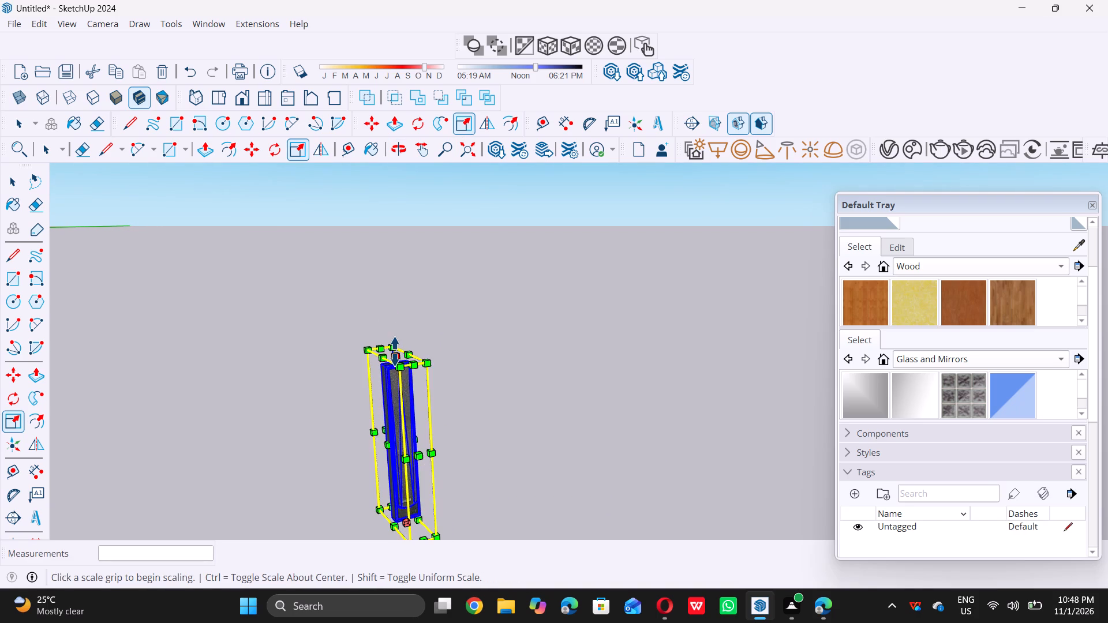
scroll(395, 351, up, 4)
double_click(397, 355)
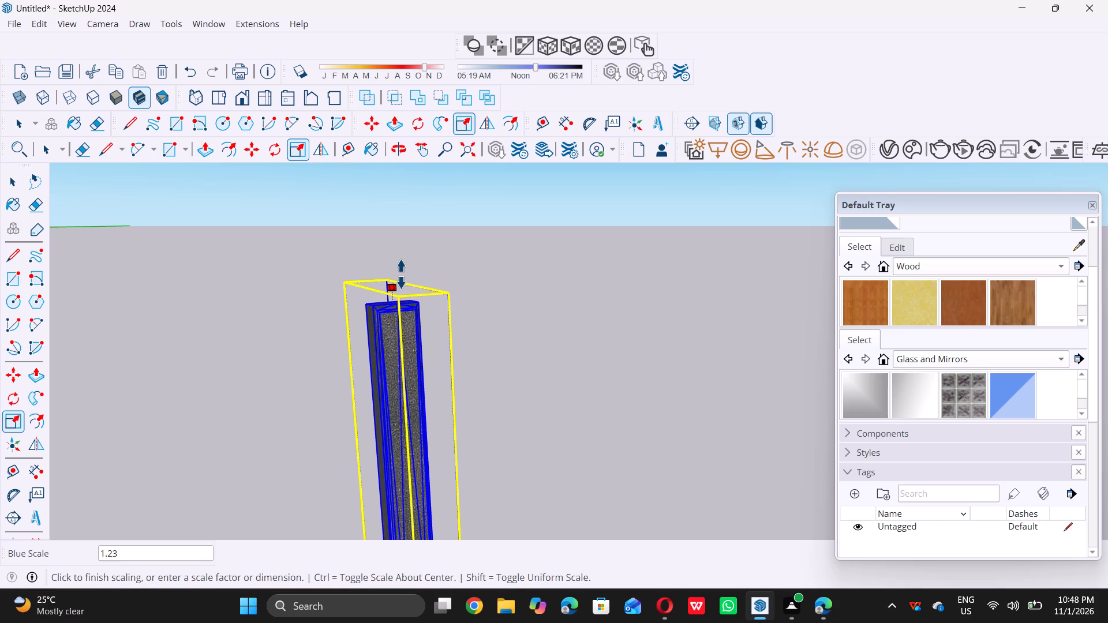
double_click(401, 255)
scroll(386, 265, down, 3)
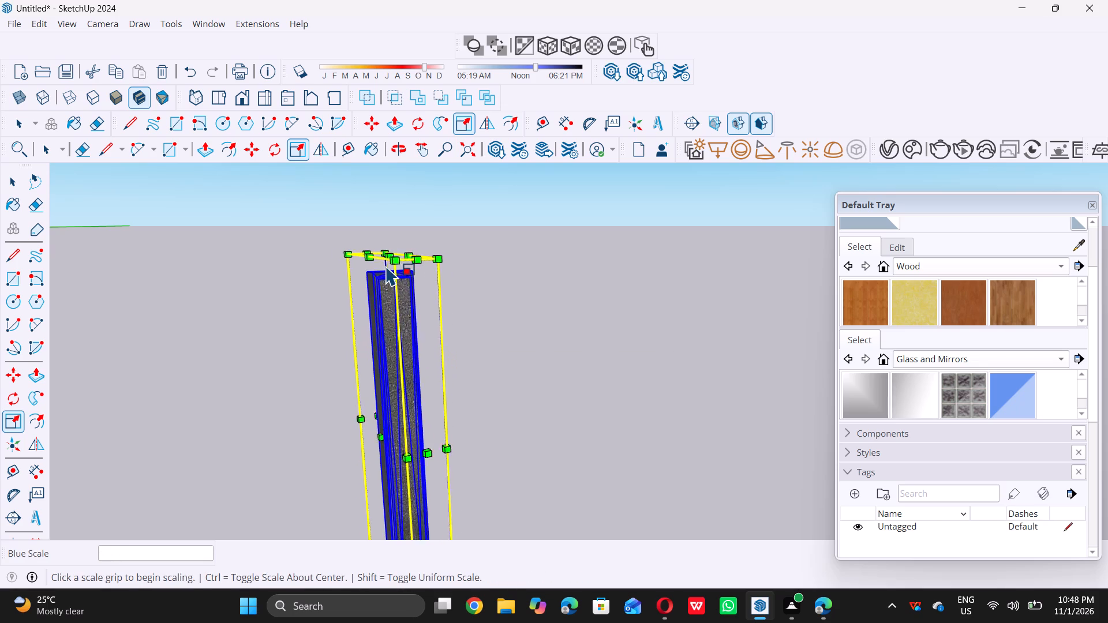
scroll(386, 265, down, 10)
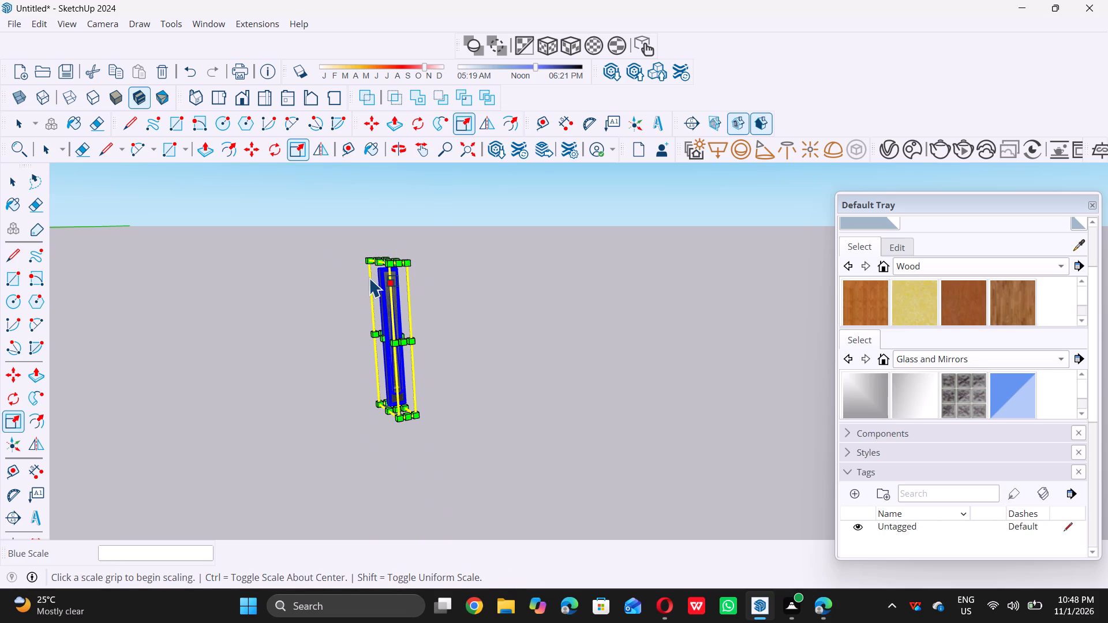
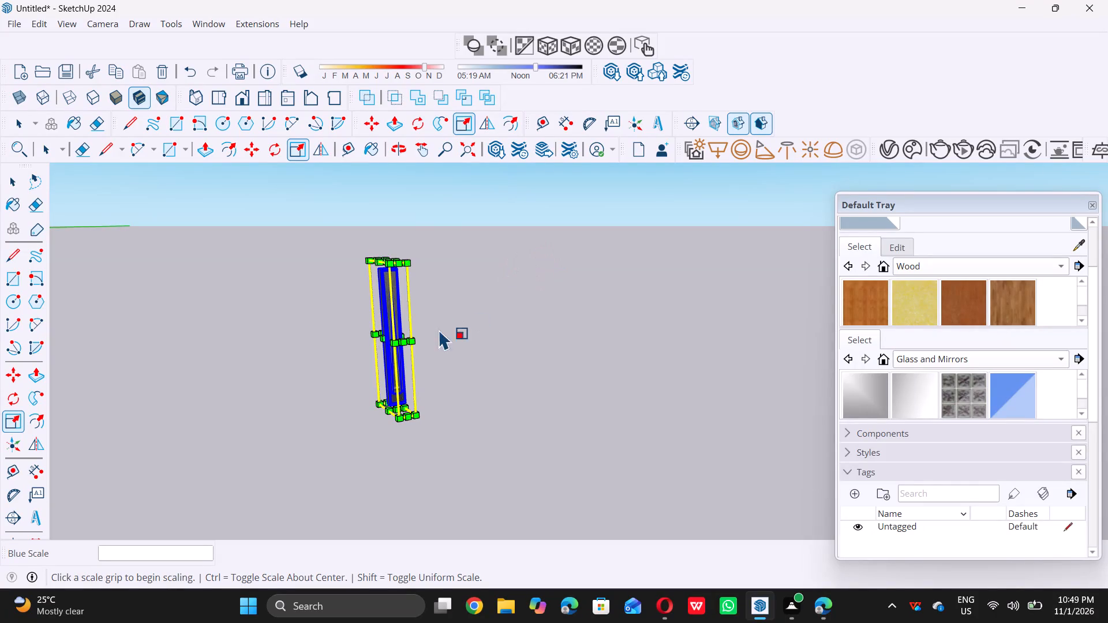
Examine the stretched speaker's proportions from the side and front, and look closely at its base.
scroll(346, 353, down, 5)
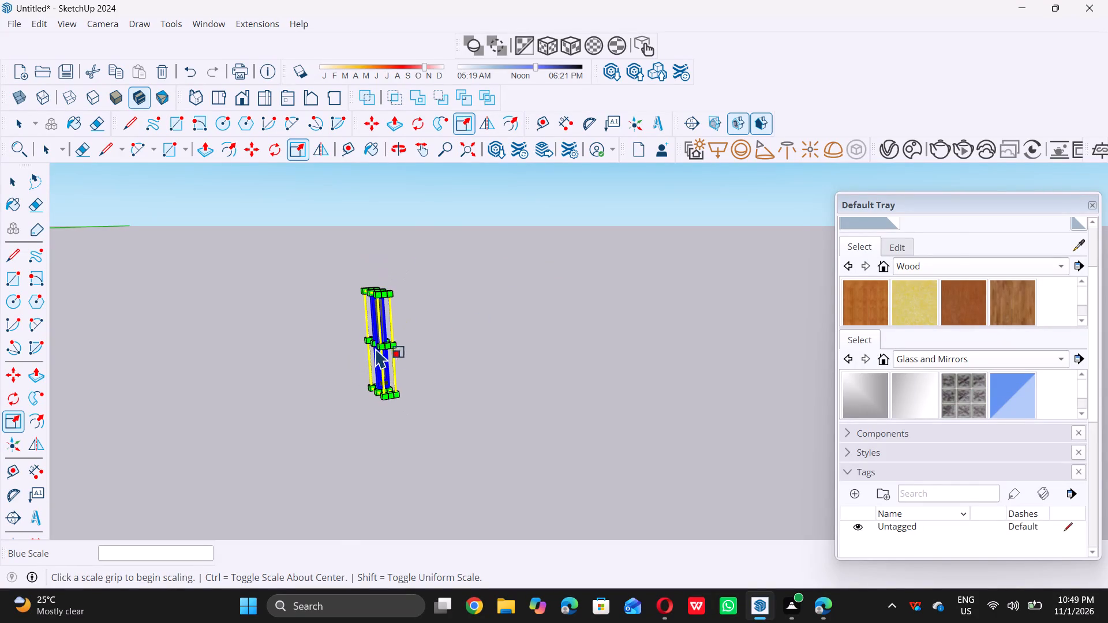
key(space)
middle_drag(364, 393, 372, 394)
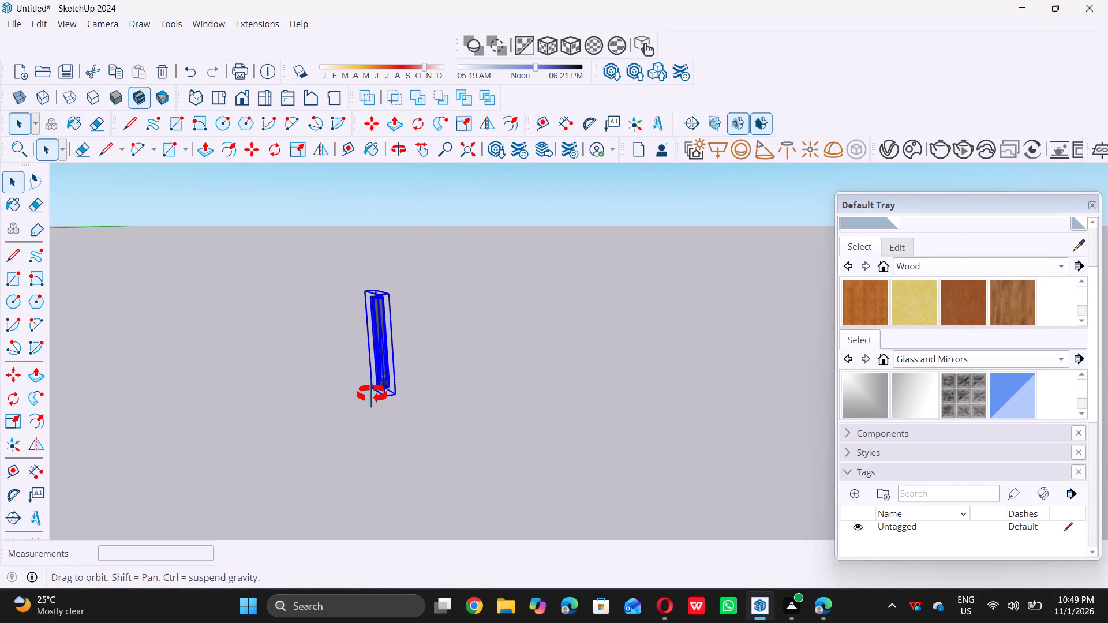
middle_drag(372, 394, 468, 370)
scroll(385, 406, up, 2)
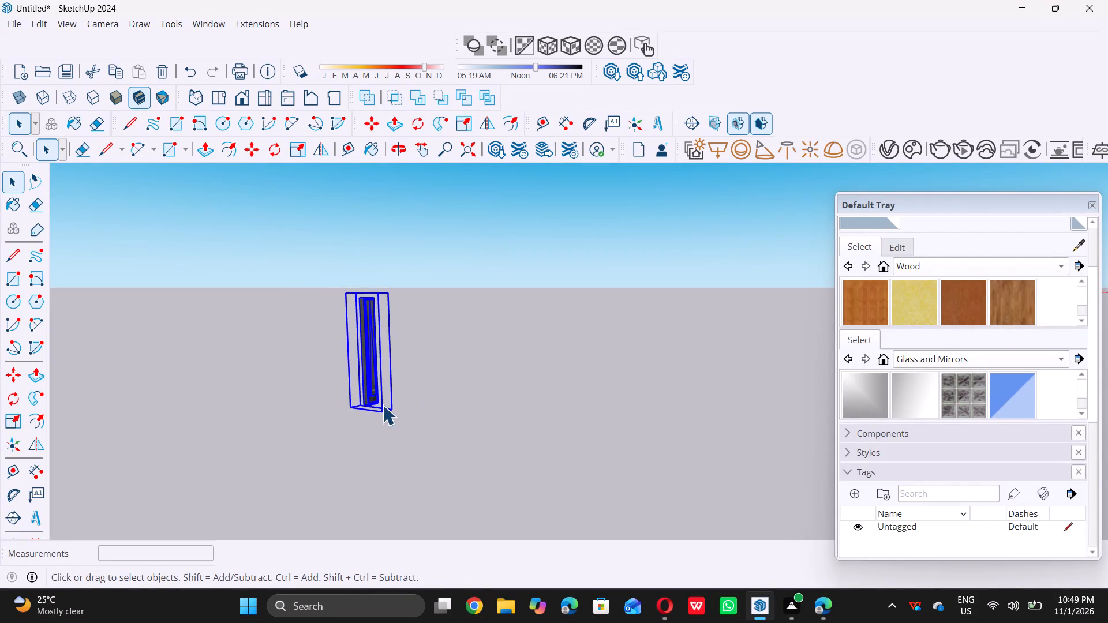
scroll(383, 405, up, 2)
scroll(368, 400, down, 5)
middle_drag(377, 403, 310, 386)
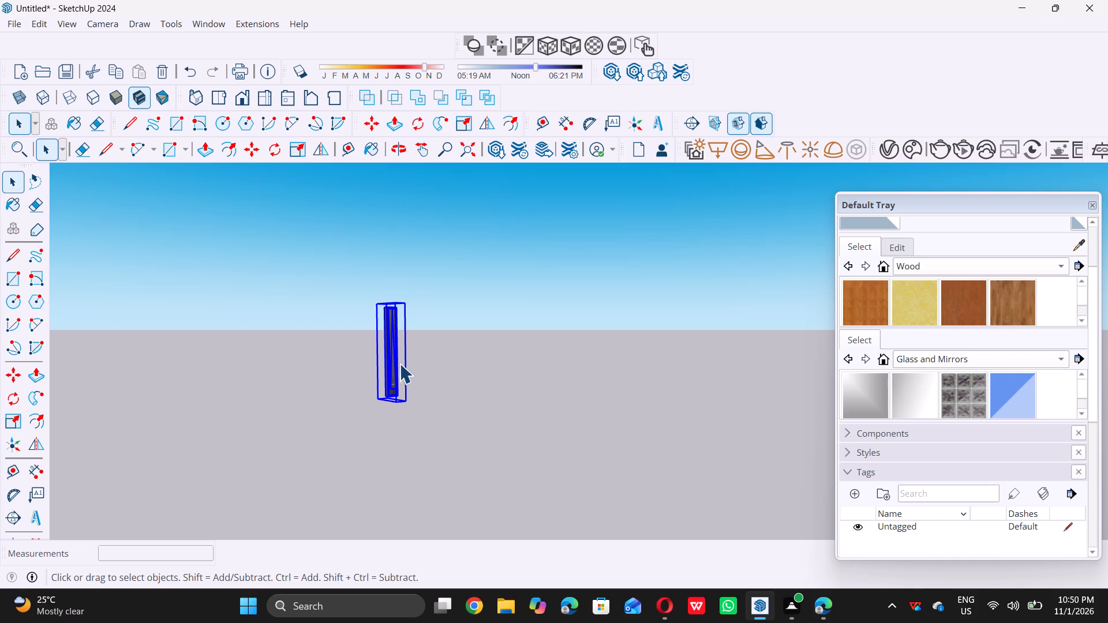
scroll(380, 401, up, 7)
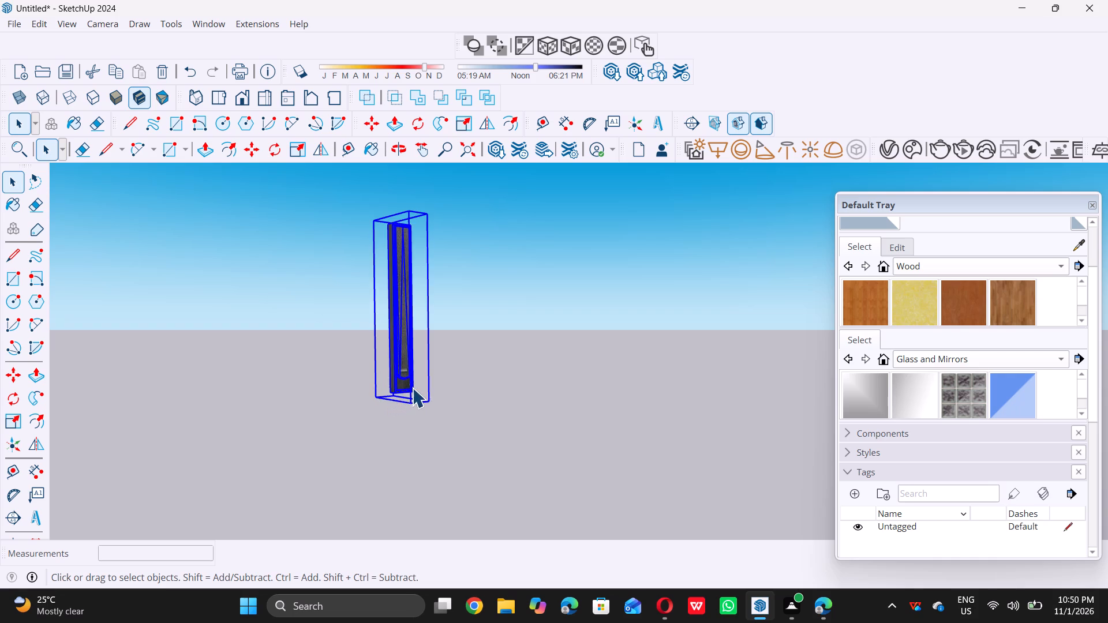
scroll(413, 385, up, 4)
middle_drag(407, 385, 397, 404)
middle_click(397, 404)
scroll(415, 389, up, 4)
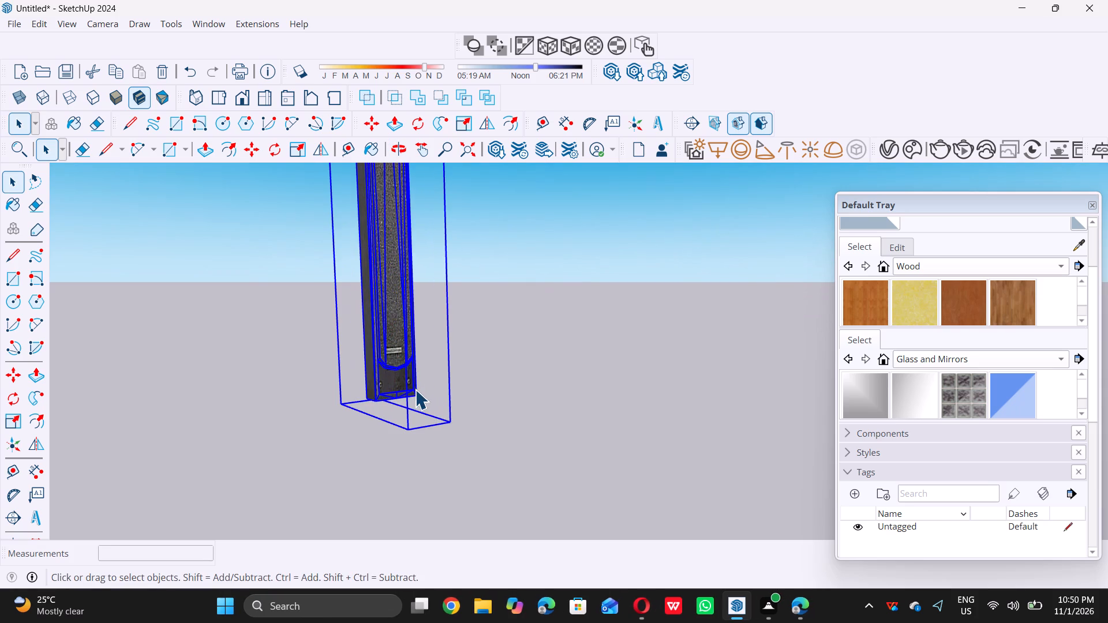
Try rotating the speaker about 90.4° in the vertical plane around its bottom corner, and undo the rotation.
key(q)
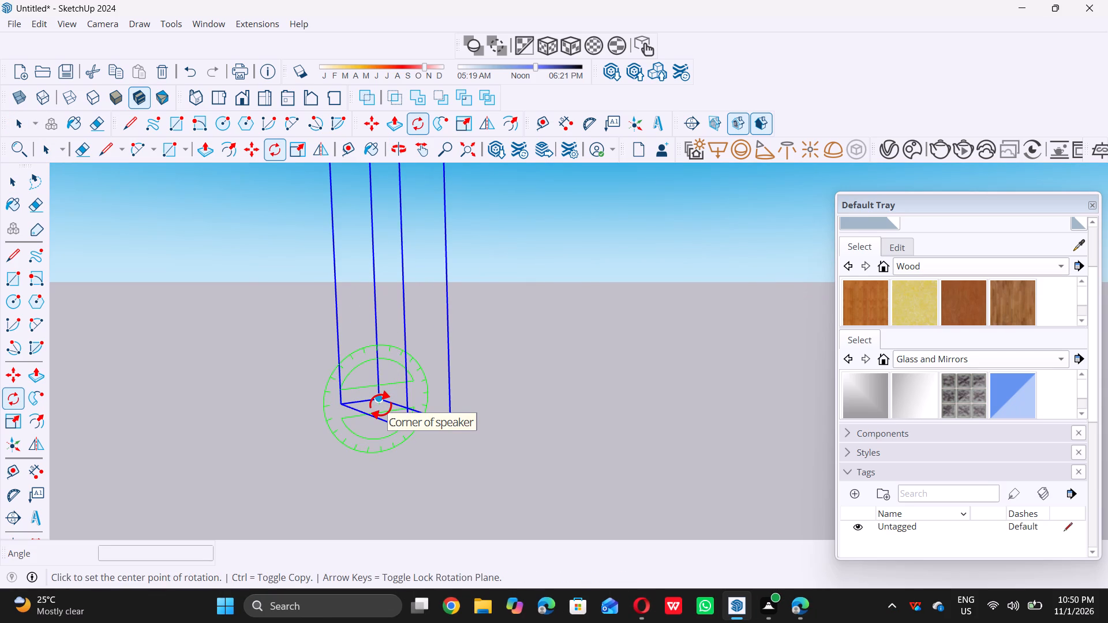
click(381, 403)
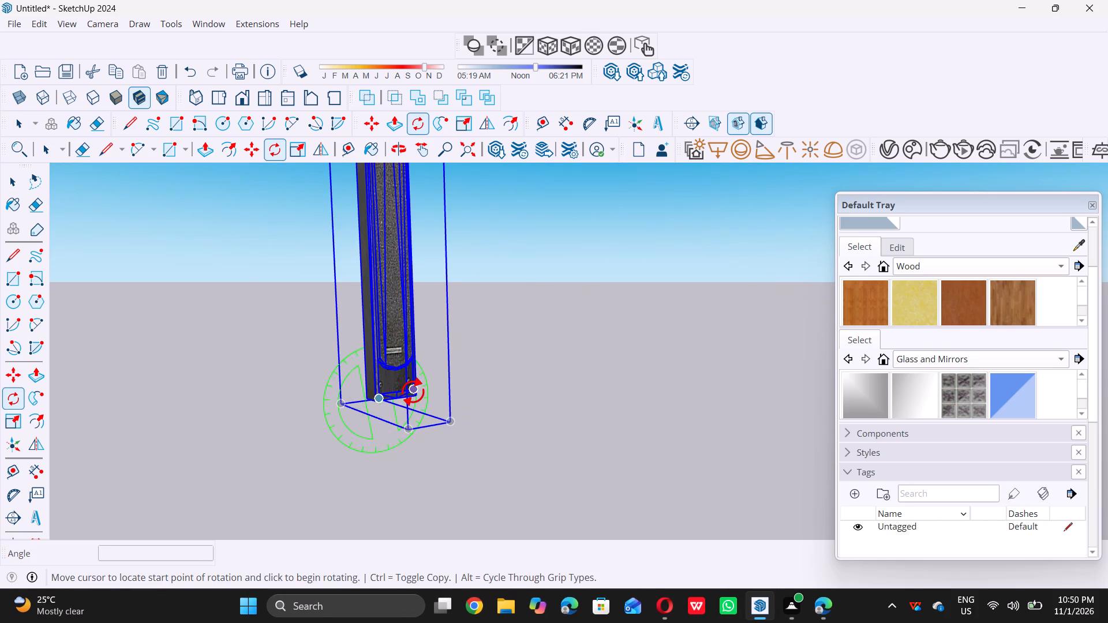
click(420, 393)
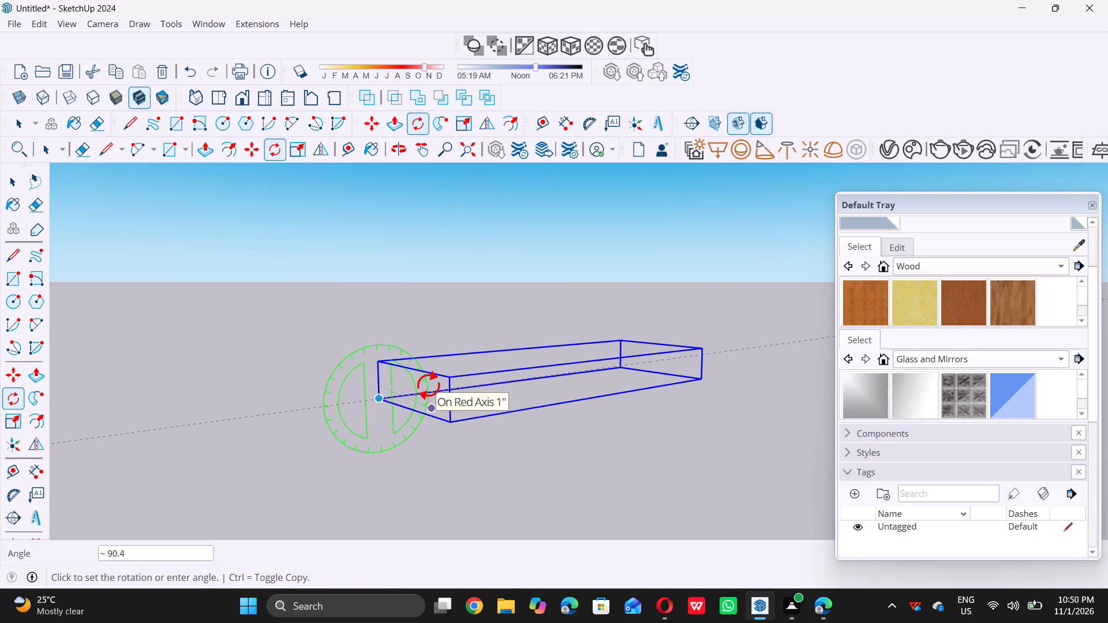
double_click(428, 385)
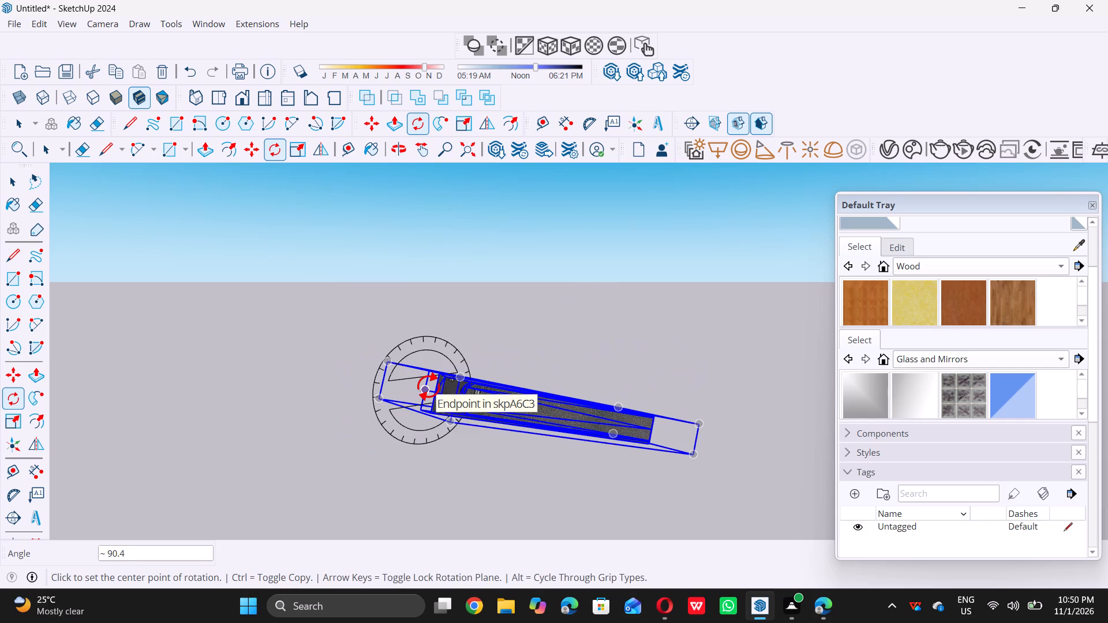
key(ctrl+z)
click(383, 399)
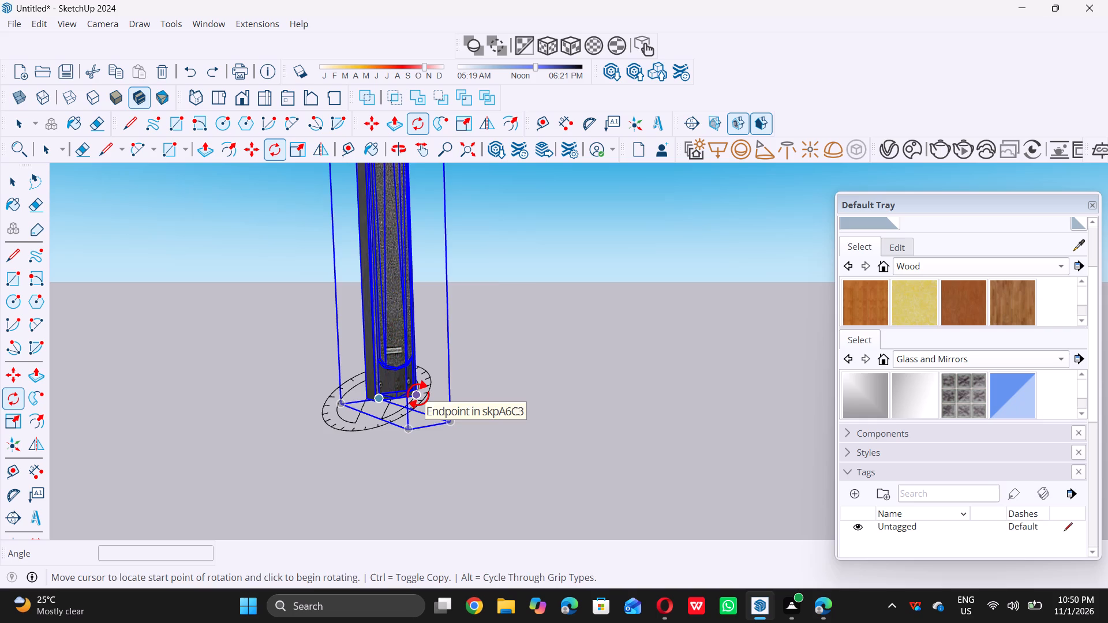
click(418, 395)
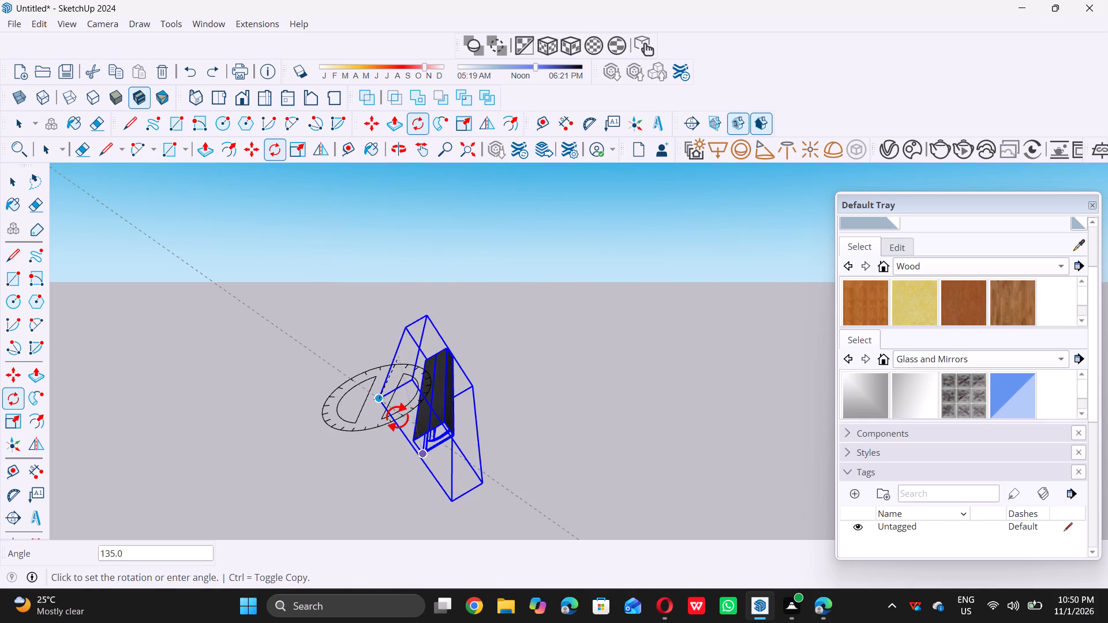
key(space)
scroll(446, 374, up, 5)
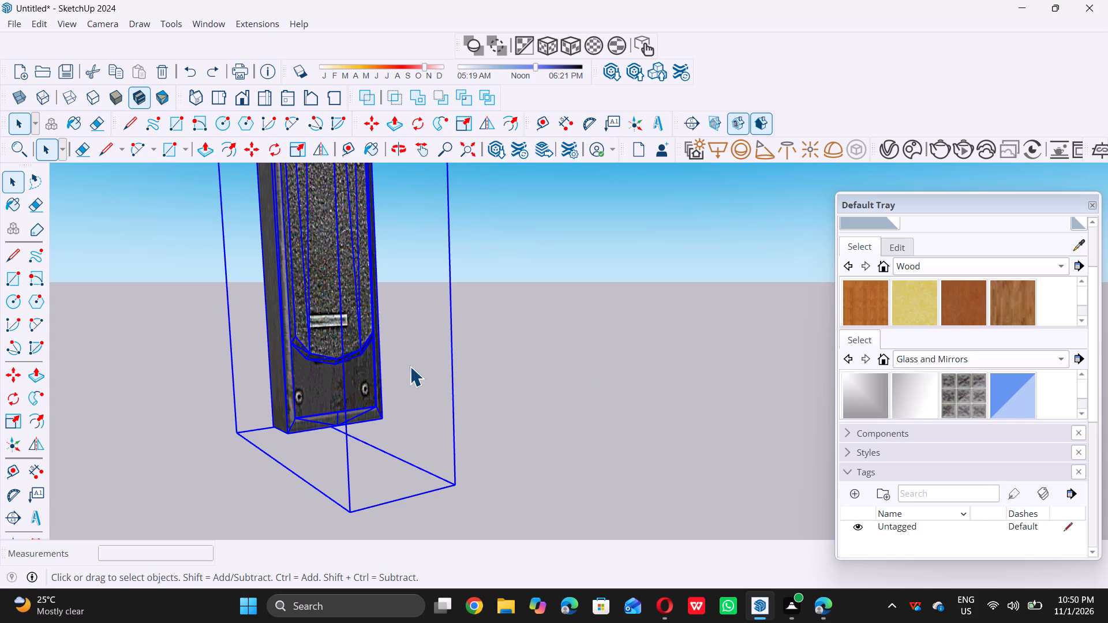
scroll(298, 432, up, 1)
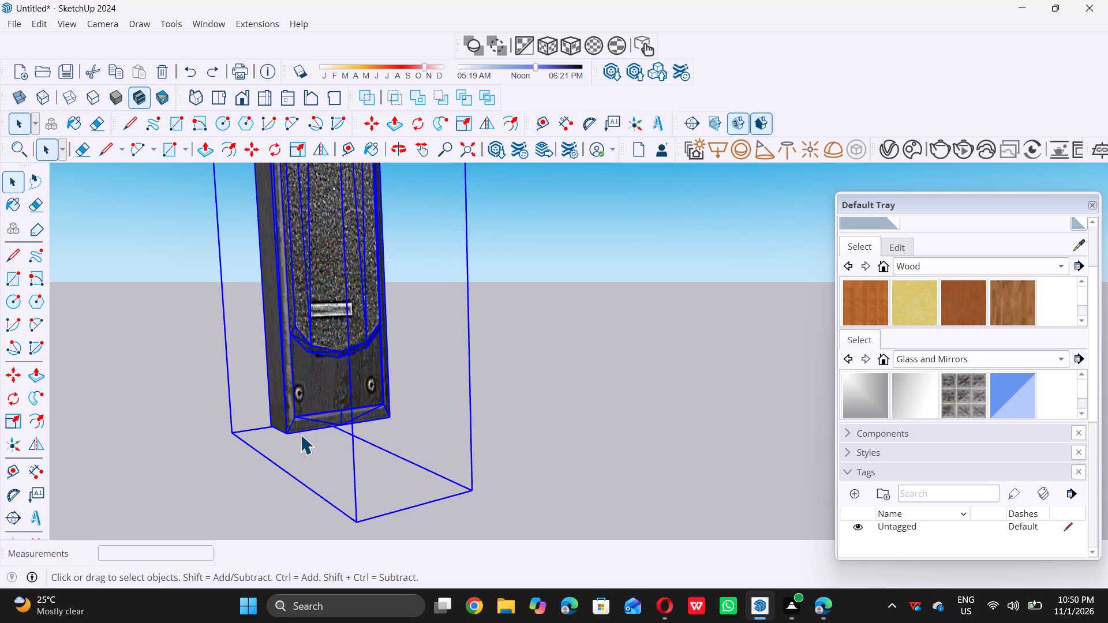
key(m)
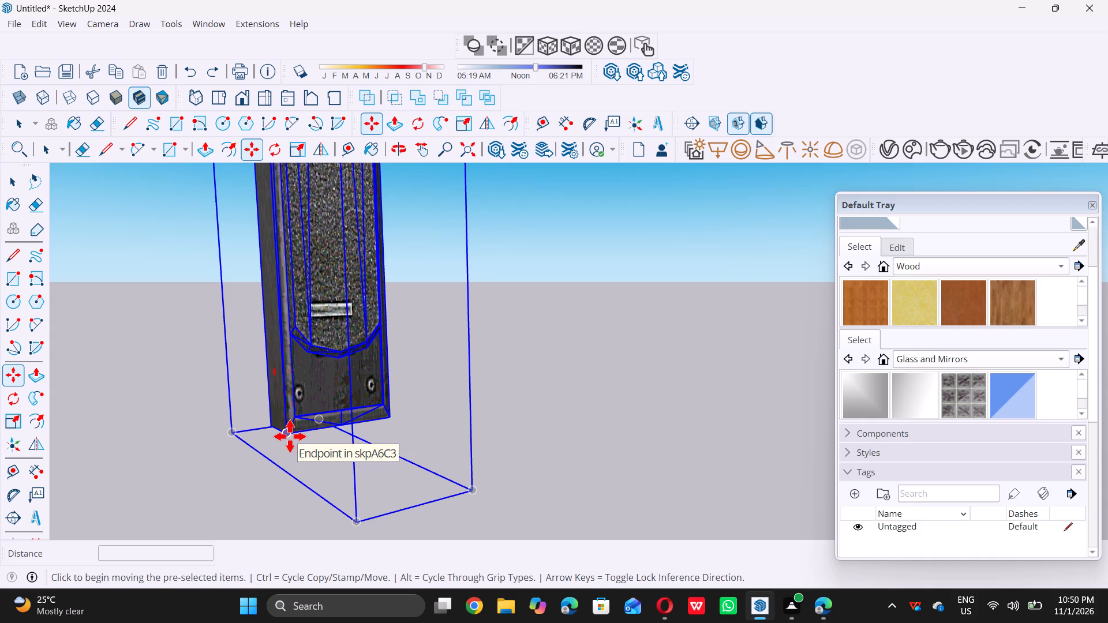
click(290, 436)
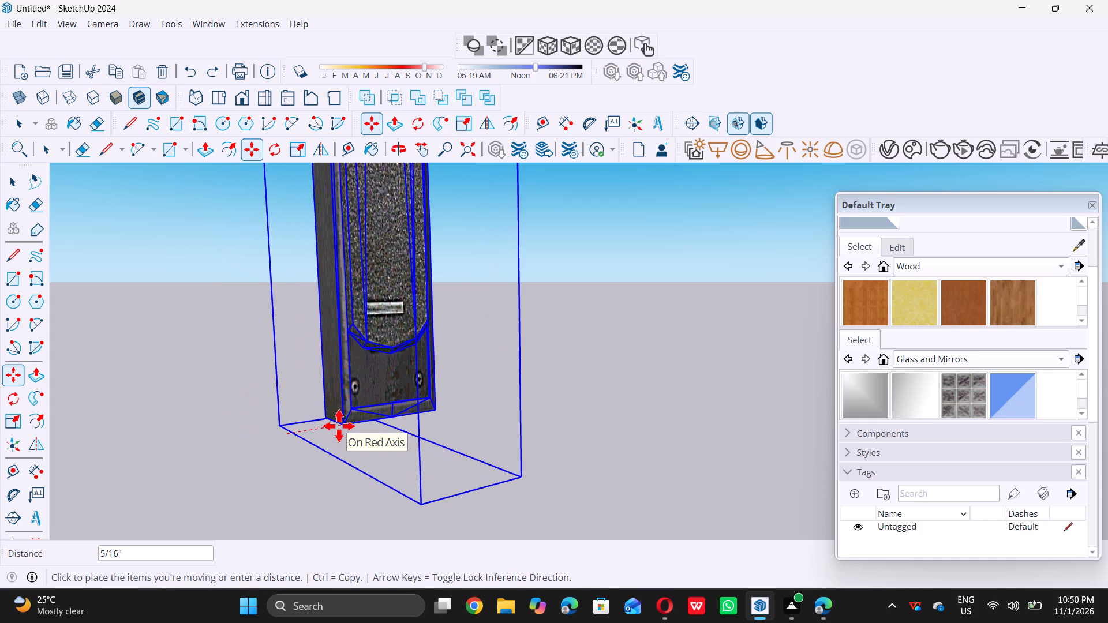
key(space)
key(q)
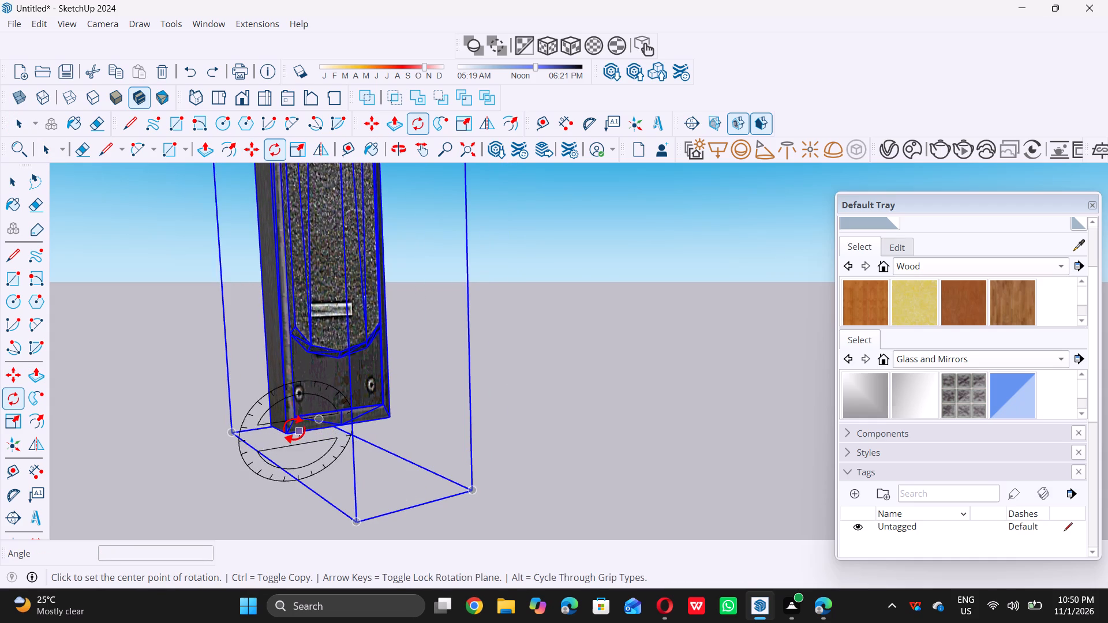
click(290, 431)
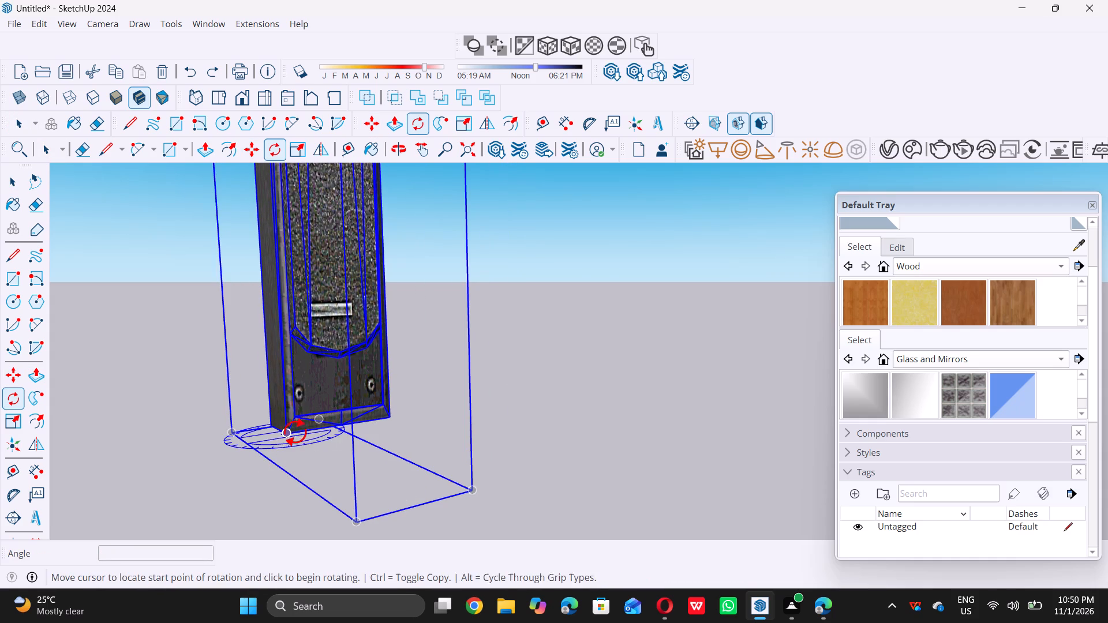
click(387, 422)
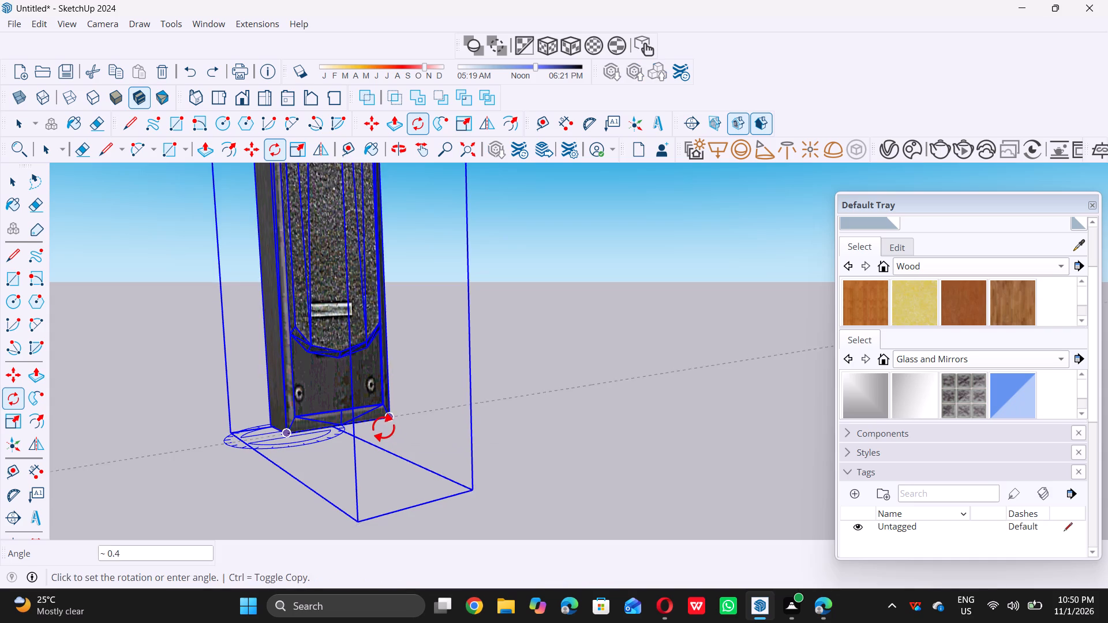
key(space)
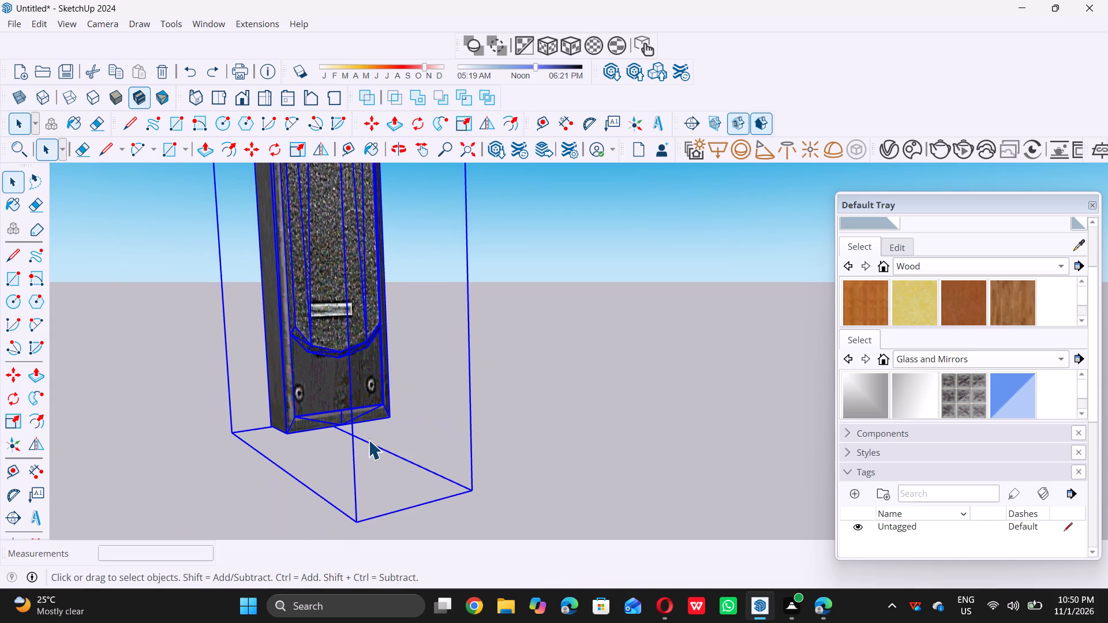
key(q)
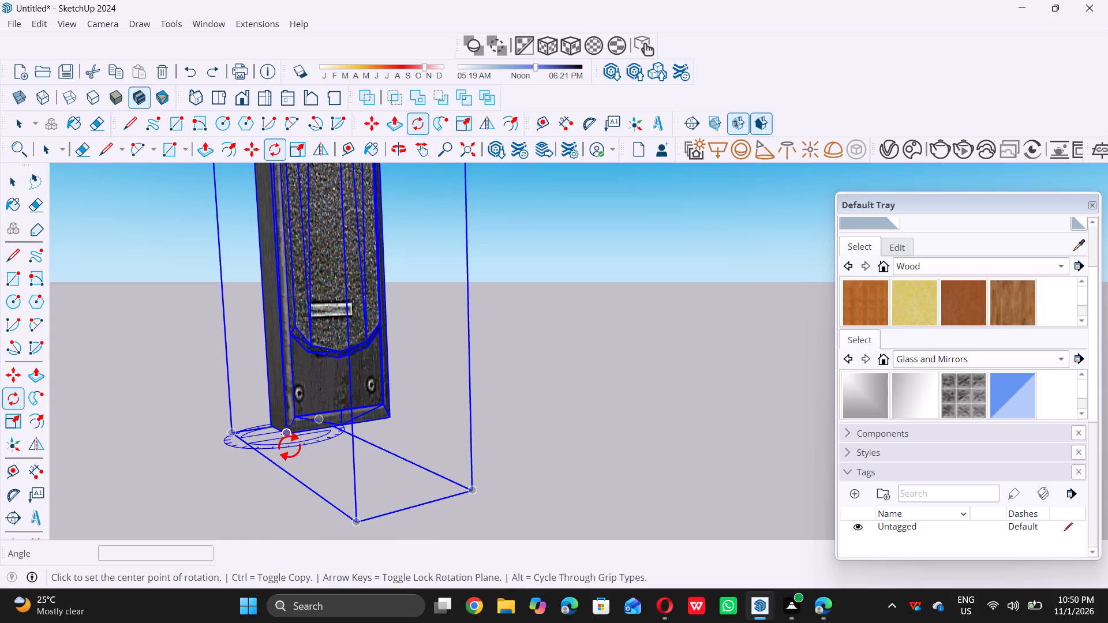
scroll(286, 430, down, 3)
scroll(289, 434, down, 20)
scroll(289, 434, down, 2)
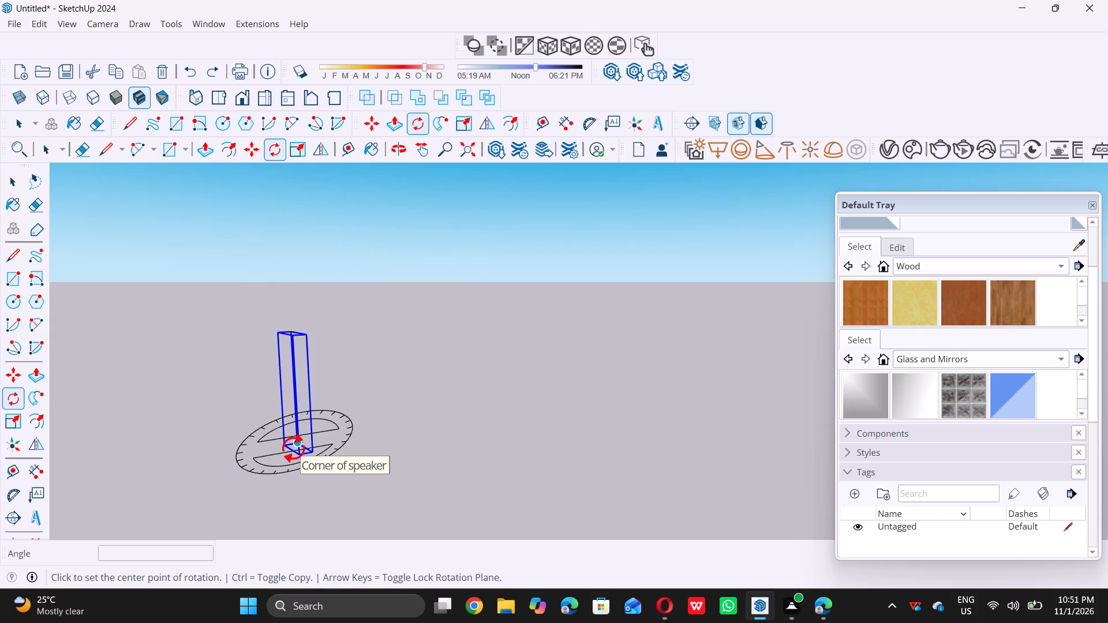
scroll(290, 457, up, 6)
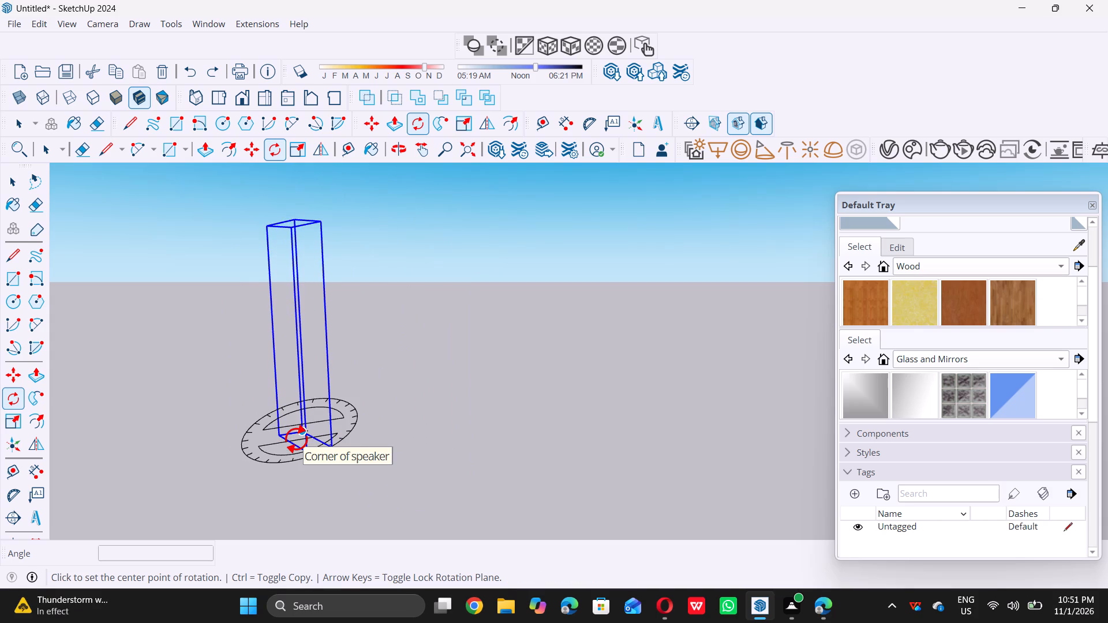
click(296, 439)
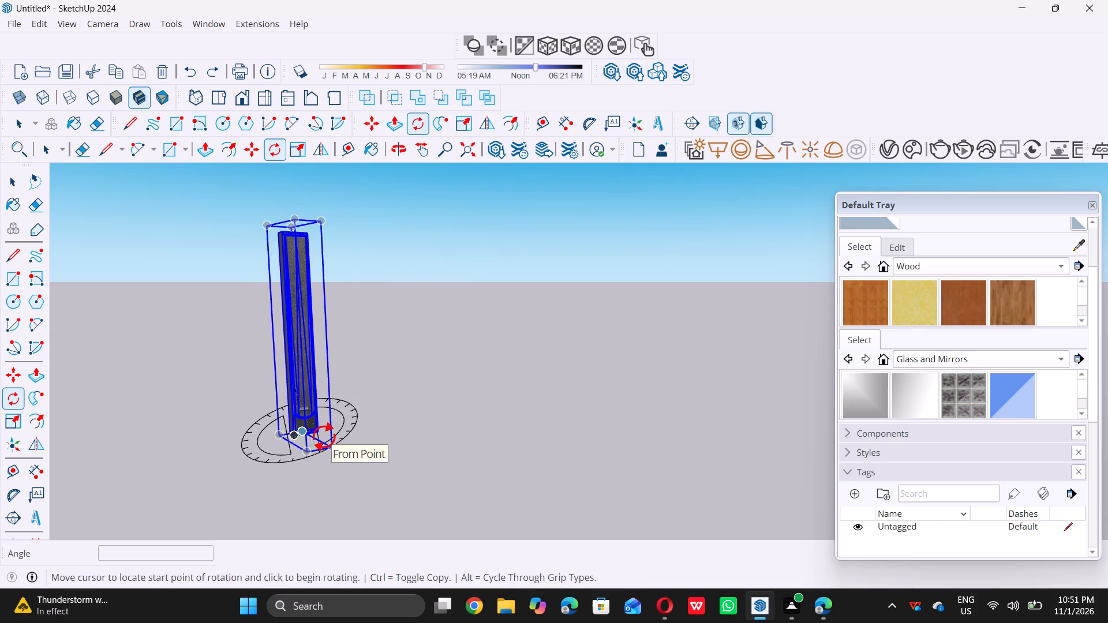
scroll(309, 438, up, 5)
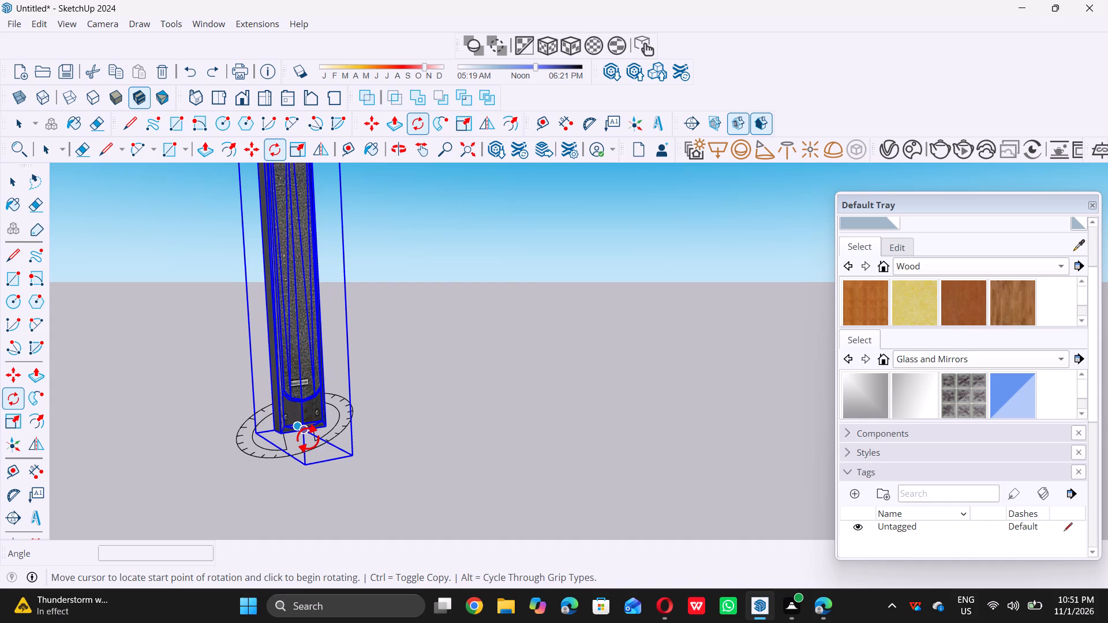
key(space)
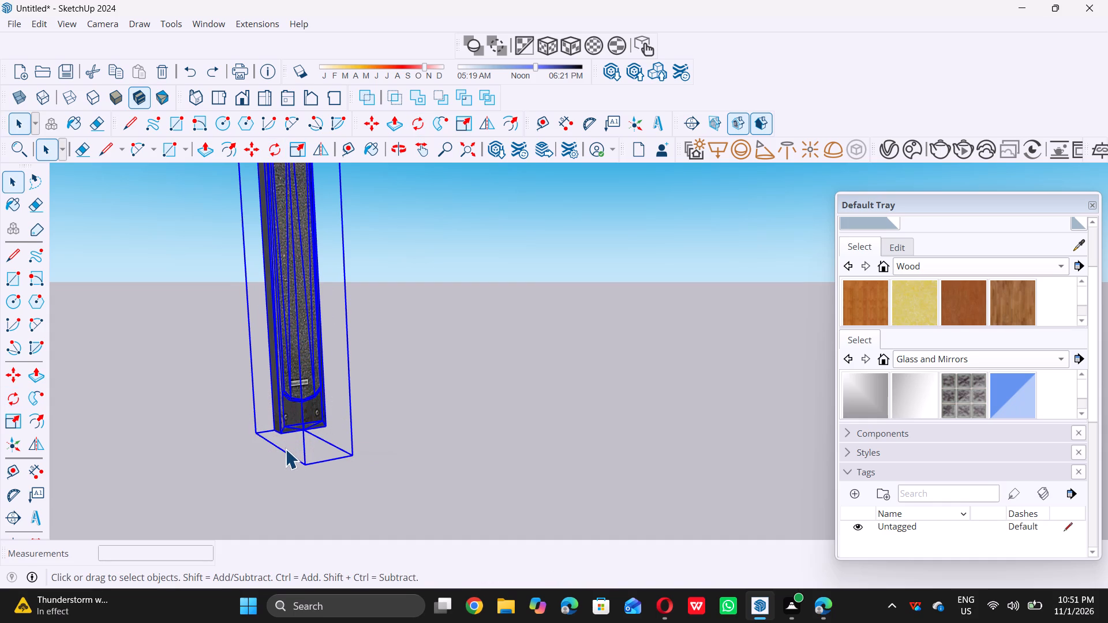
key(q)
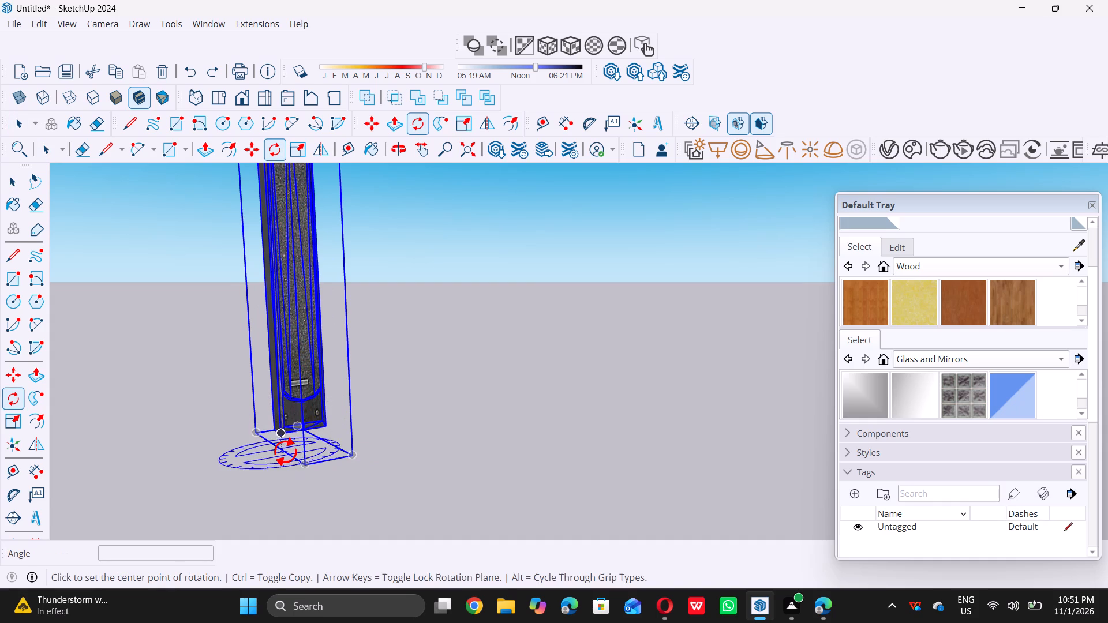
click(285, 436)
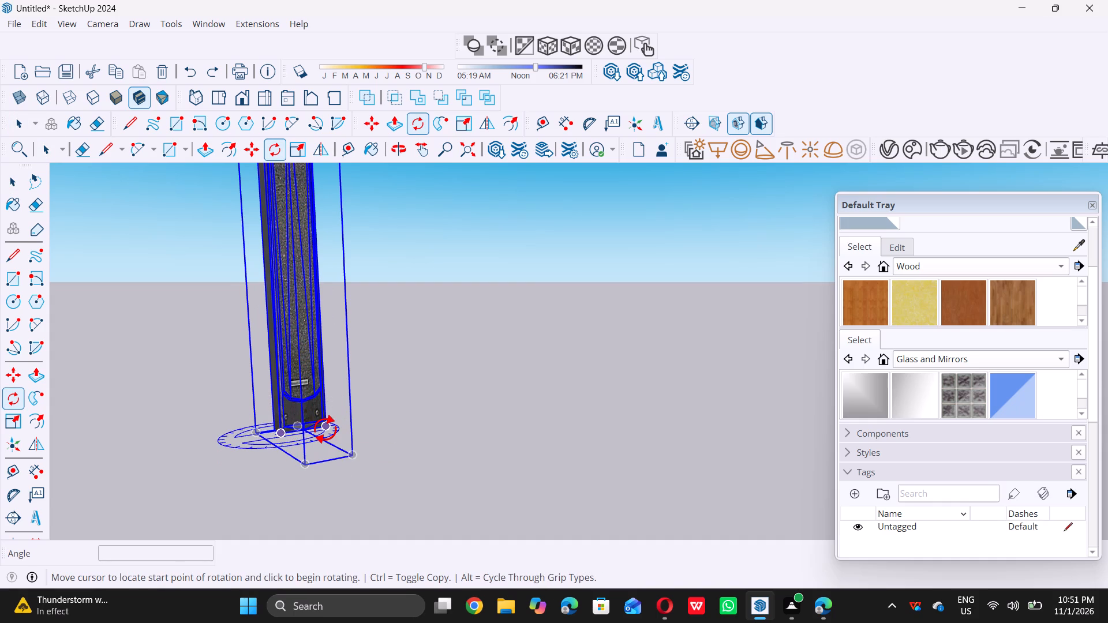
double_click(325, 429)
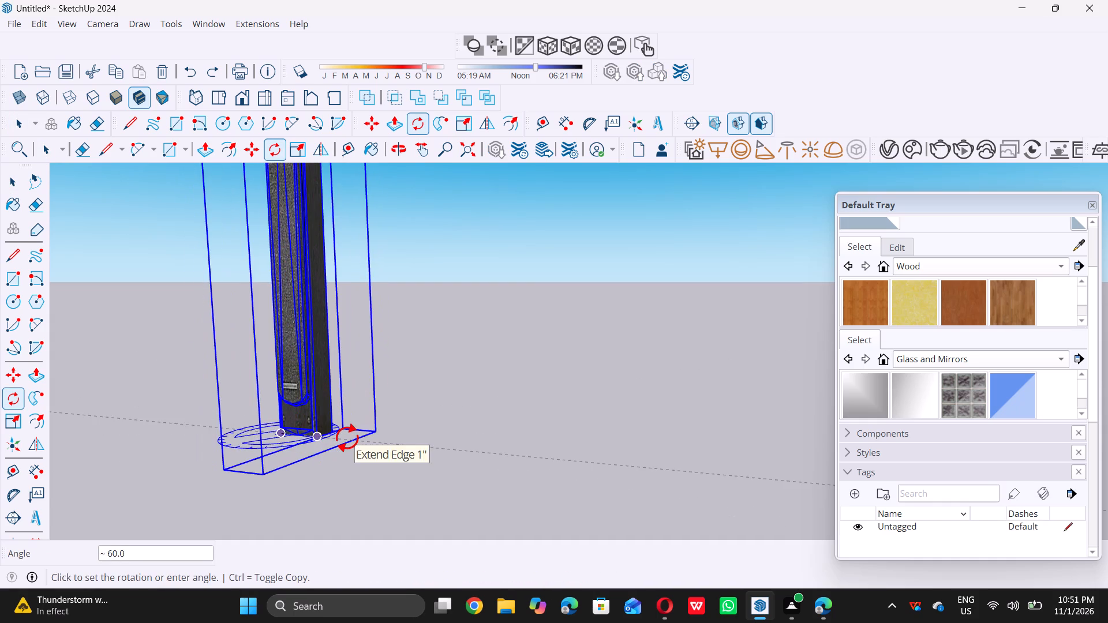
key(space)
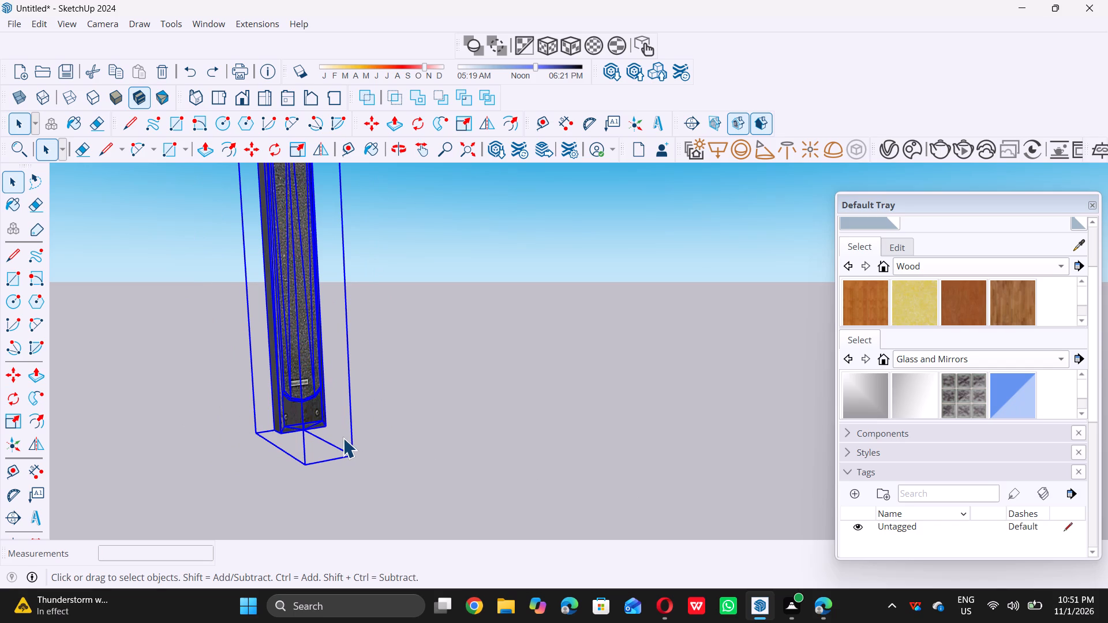
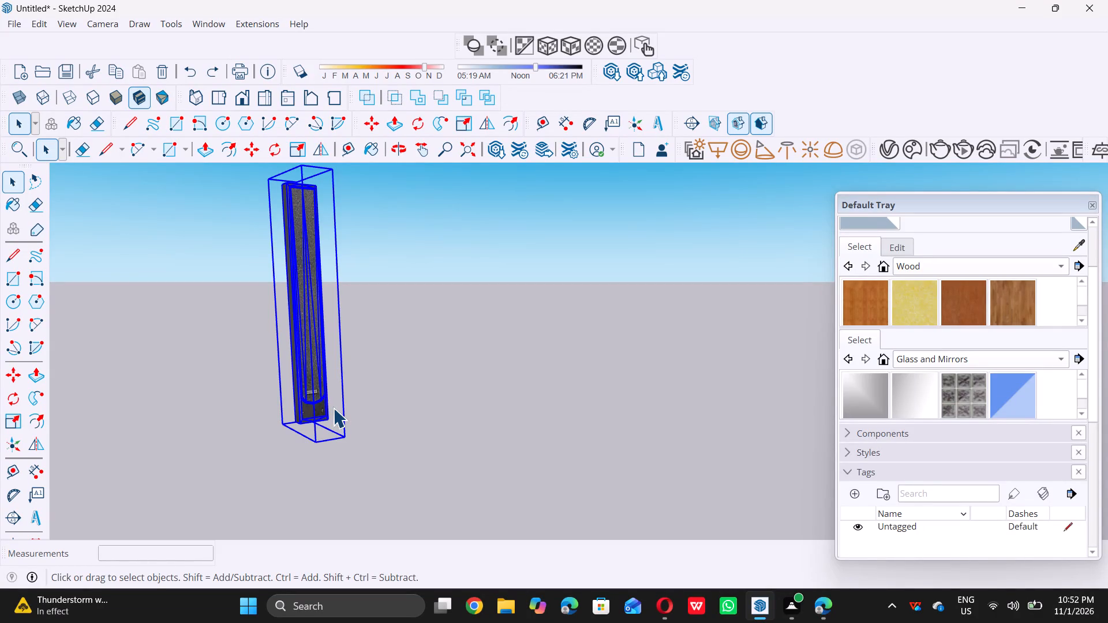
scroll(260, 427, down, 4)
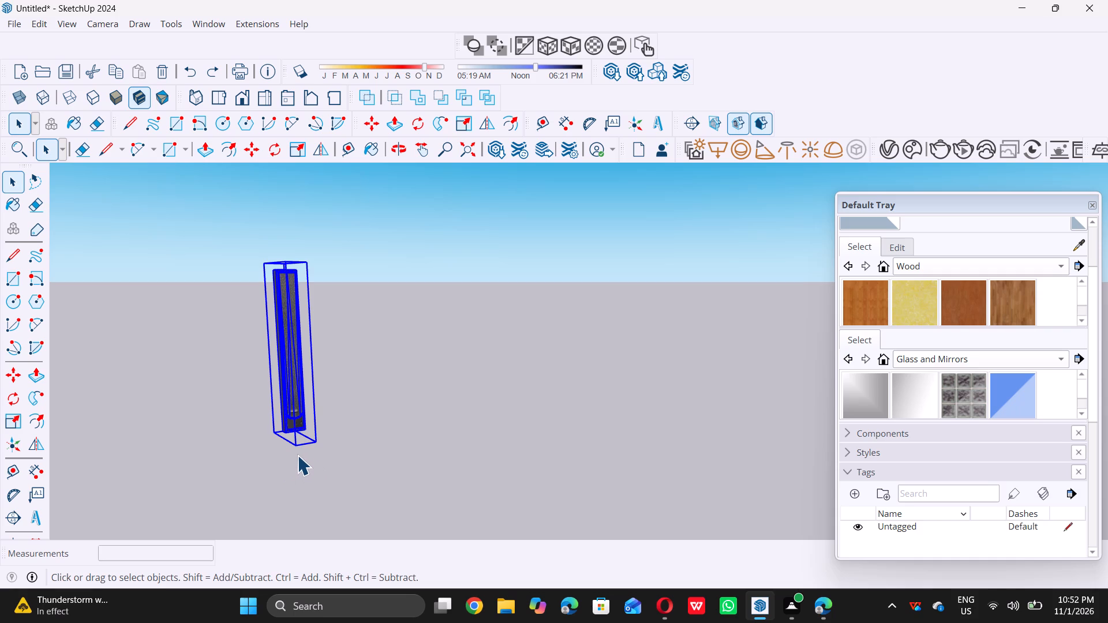
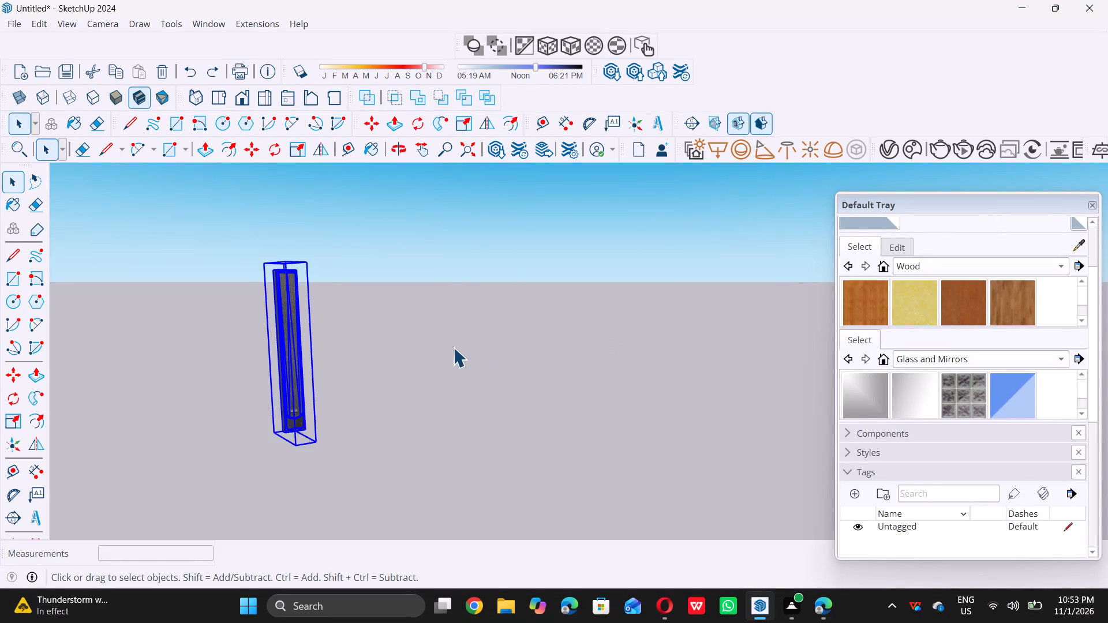
Rotate the upright speaker about its bottom corner until it lies horizontally along its long side.
scroll(453, 347, down, 3)
scroll(440, 352, up, 2)
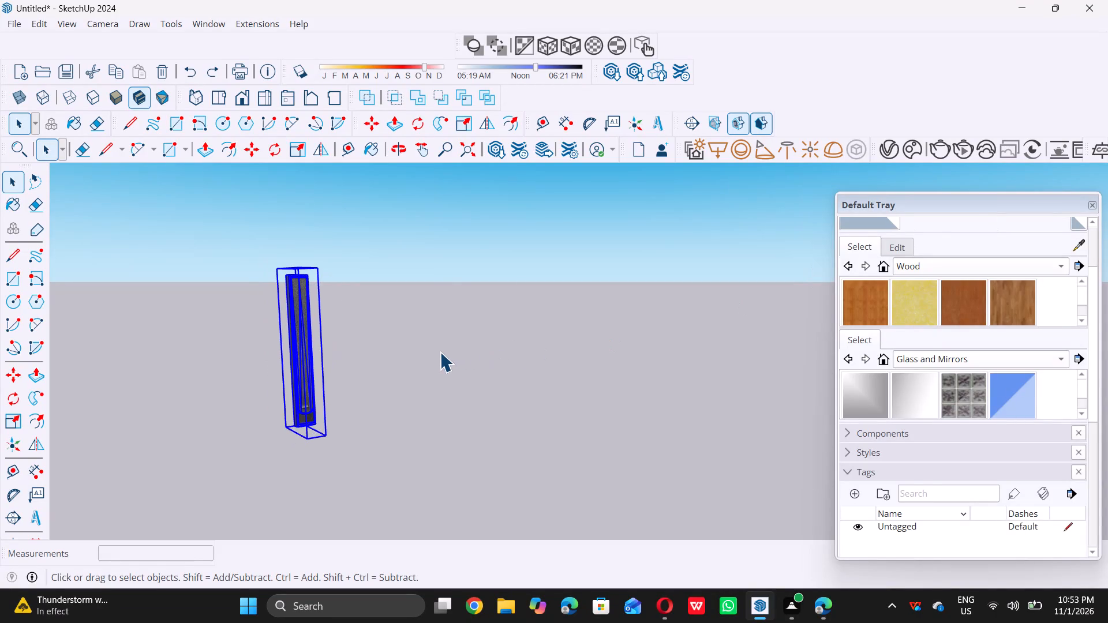
scroll(366, 371, up, 4)
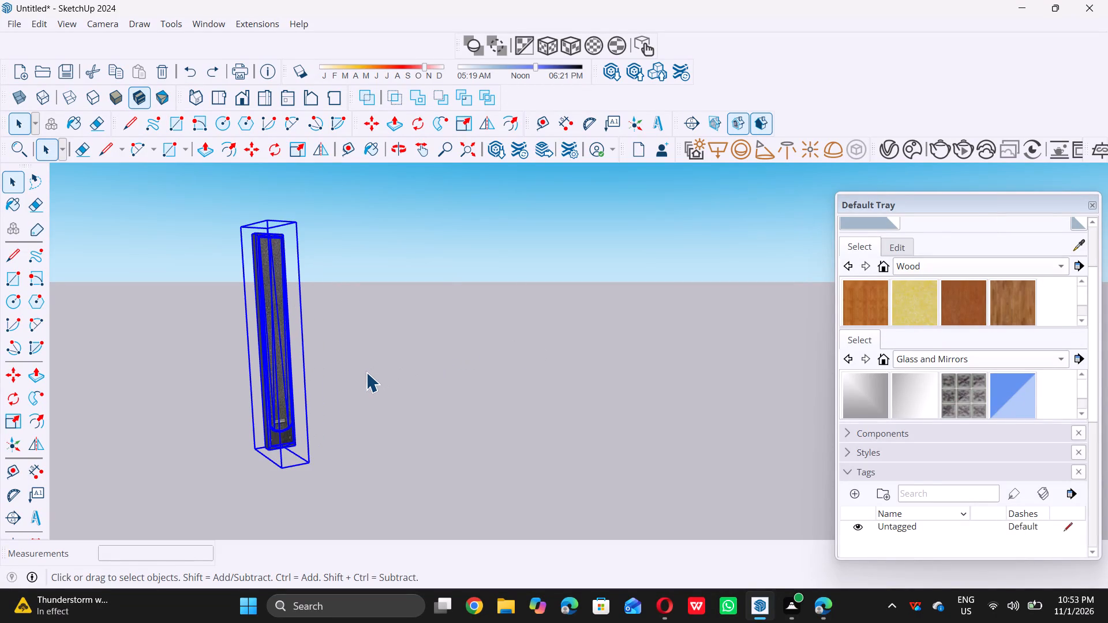
key(q)
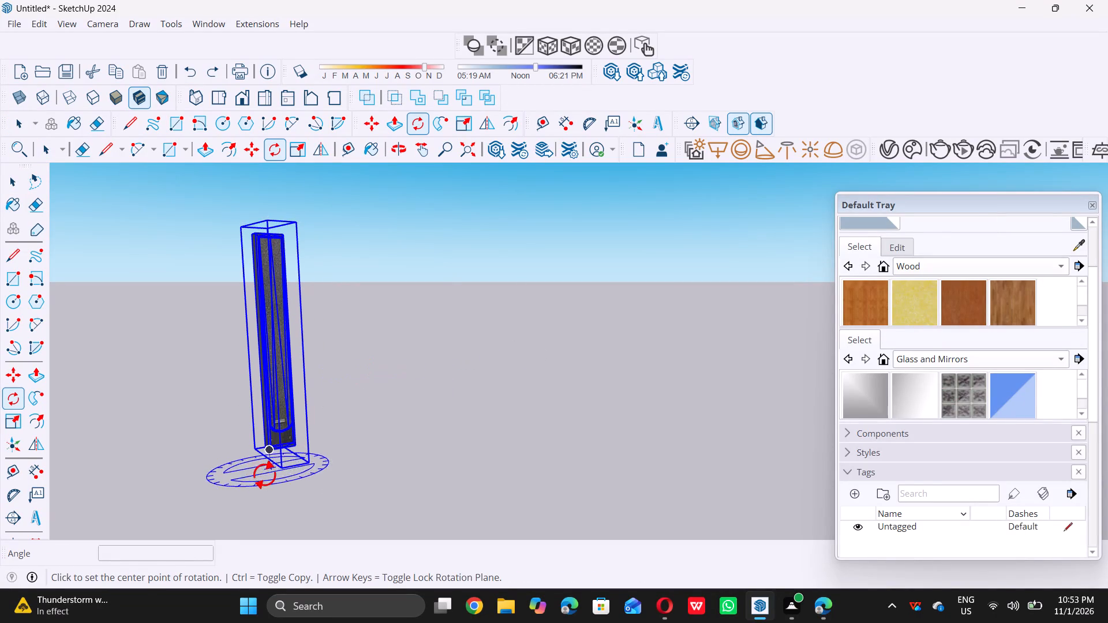
click(279, 472)
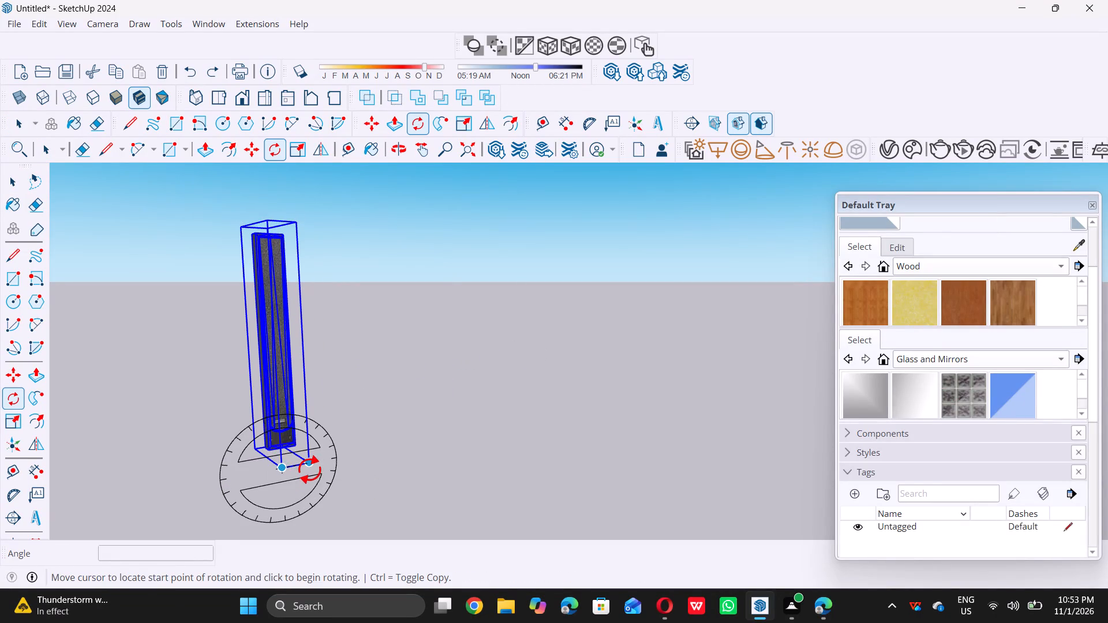
double_click(309, 470)
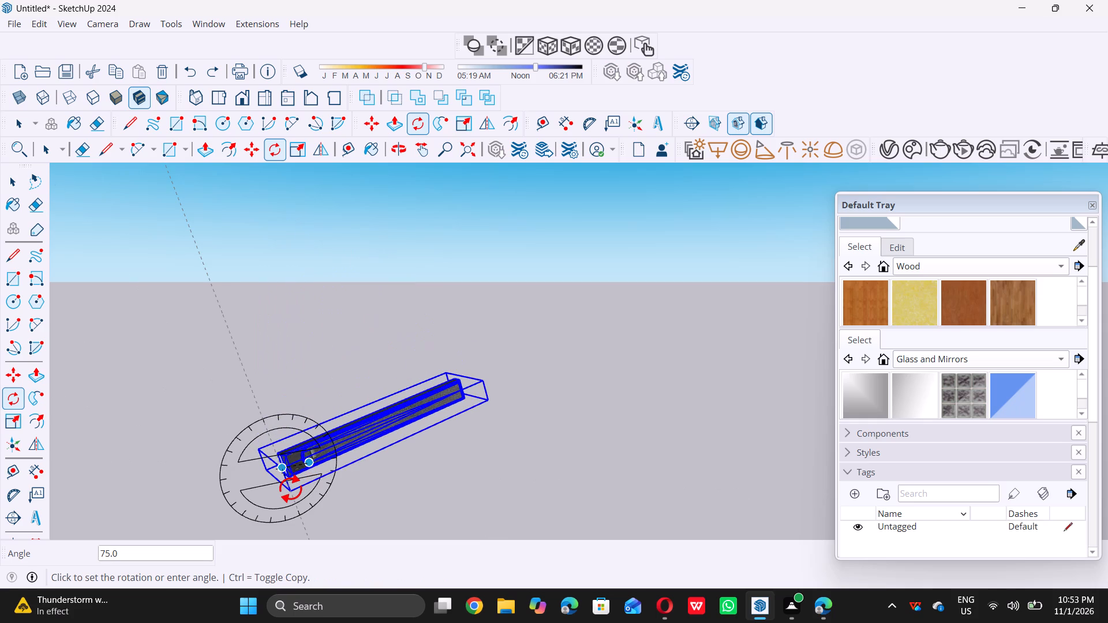
triple_click(281, 495)
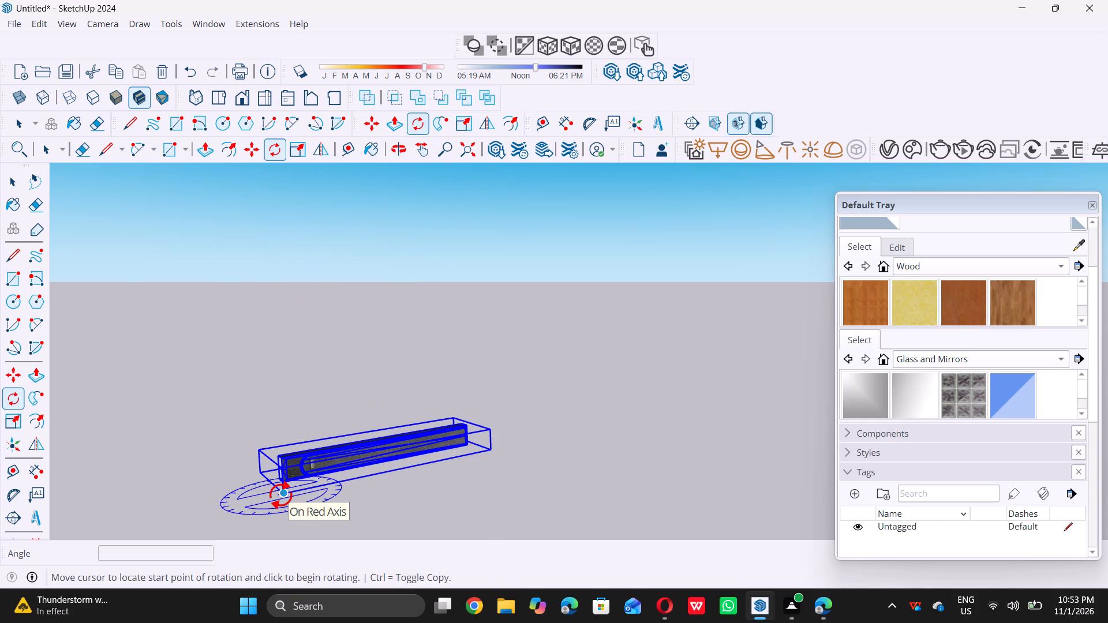
scroll(362, 364, down, 3)
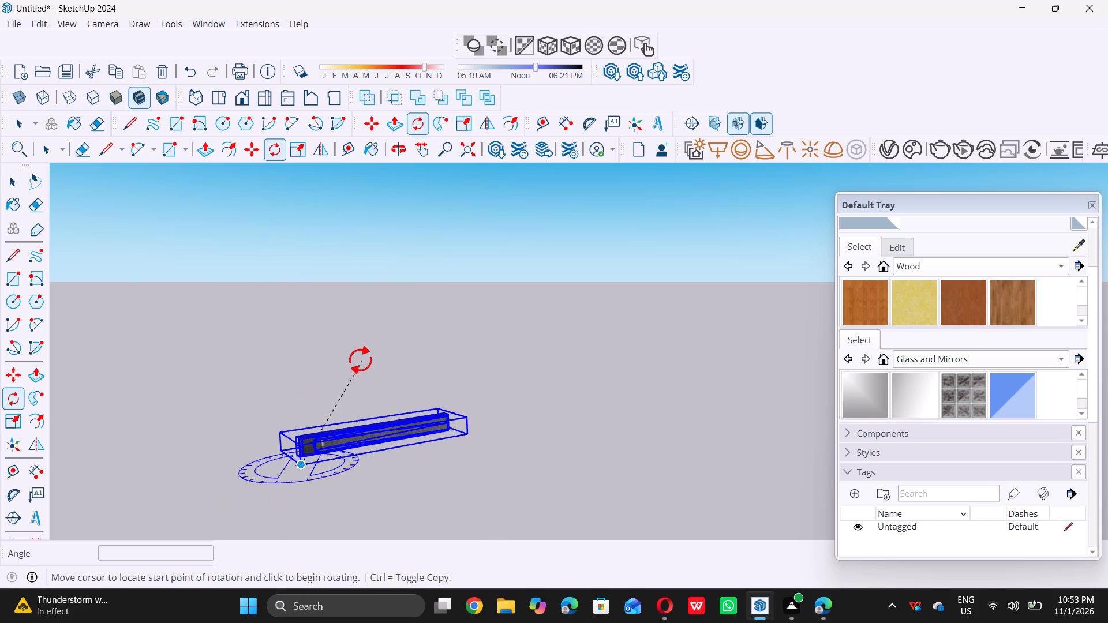
key(space)
Scale the horizontal speaker along its red axis by a factor of about 1.21.
scroll(285, 358, down, 4)
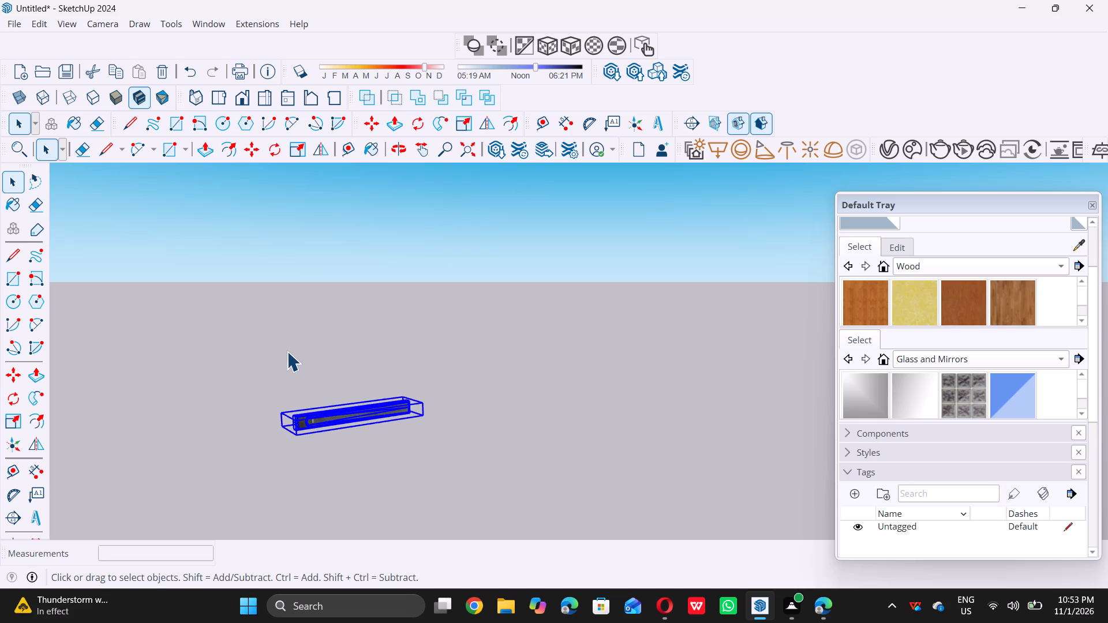
scroll(287, 350, down, 4)
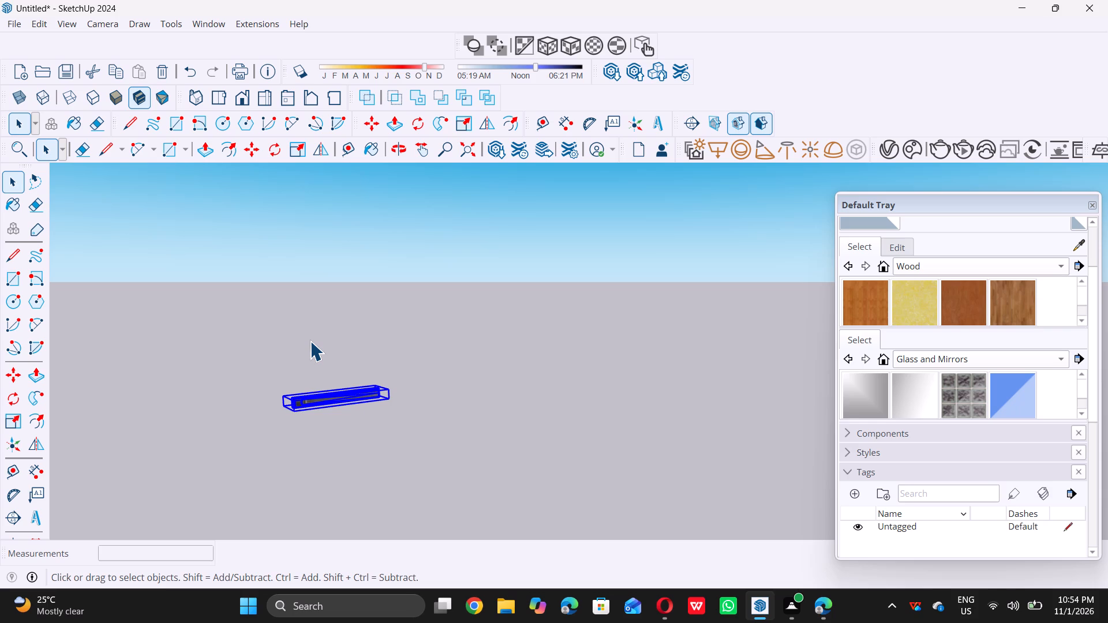
scroll(263, 295, down, 3)
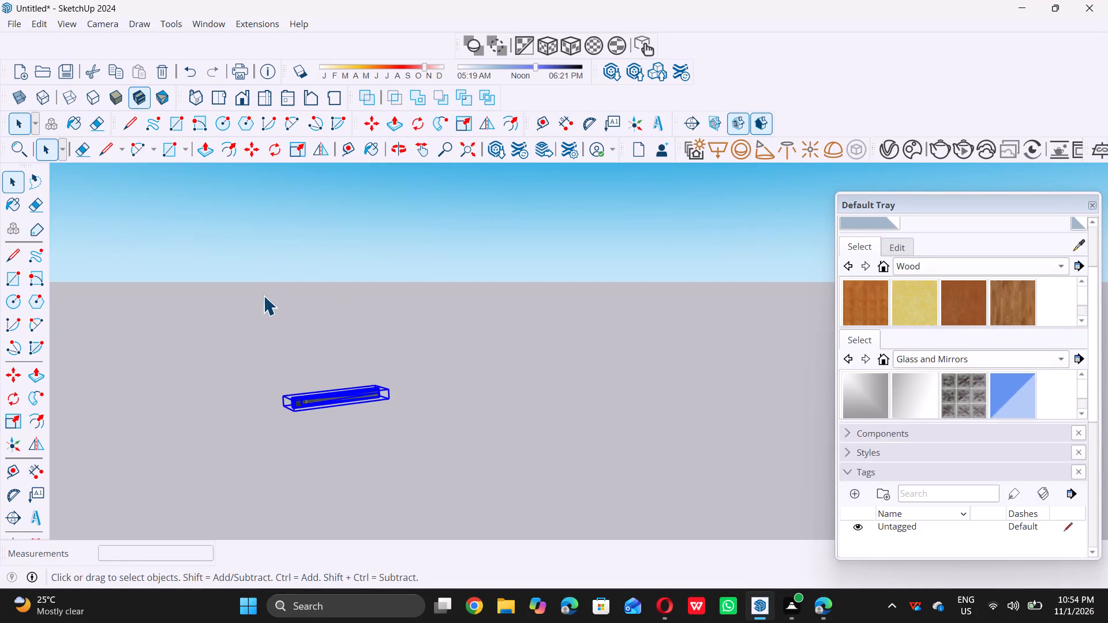
scroll(263, 295, down, 13)
scroll(261, 292, up, 7)
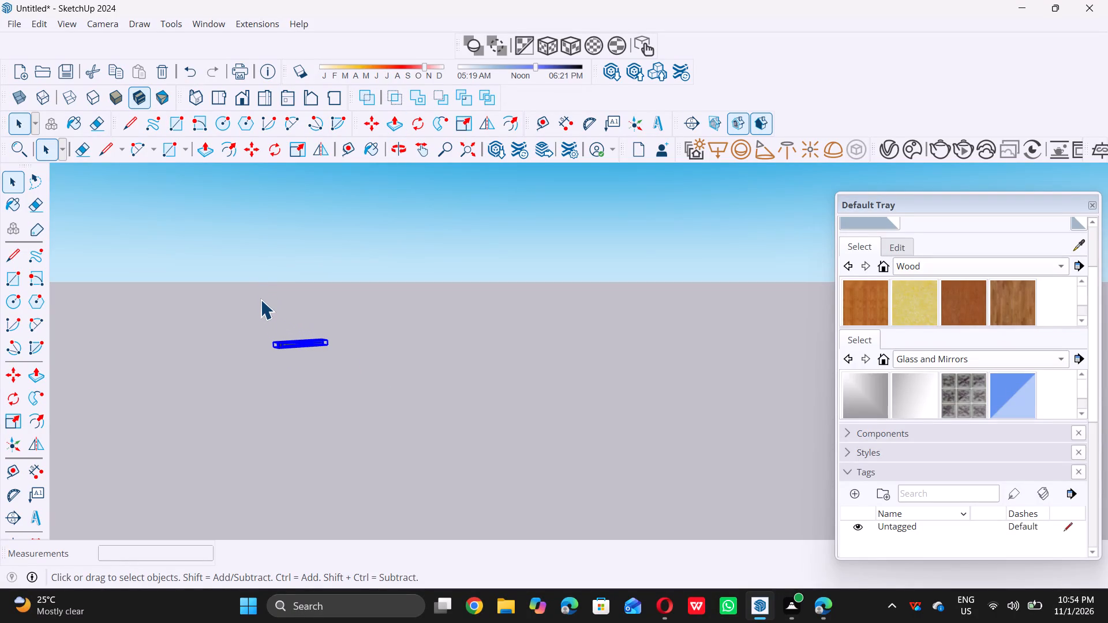
key(s)
scroll(289, 307, up, 1)
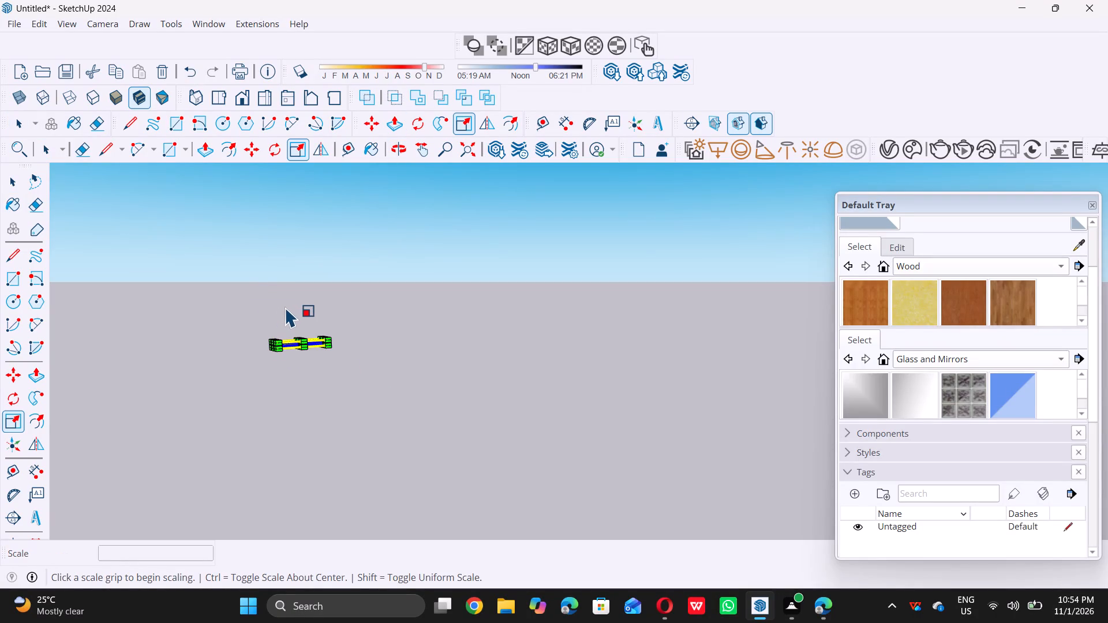
scroll(286, 307, up, 1)
scroll(285, 286, down, 8)
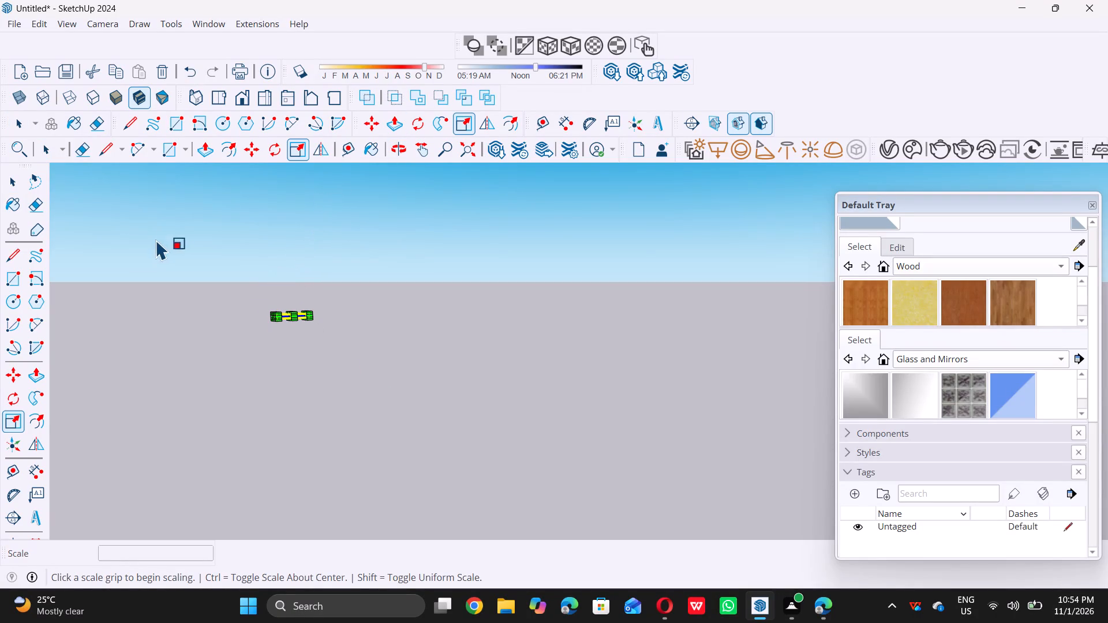
scroll(179, 309, down, 3)
middle_drag(184, 324, 149, 311)
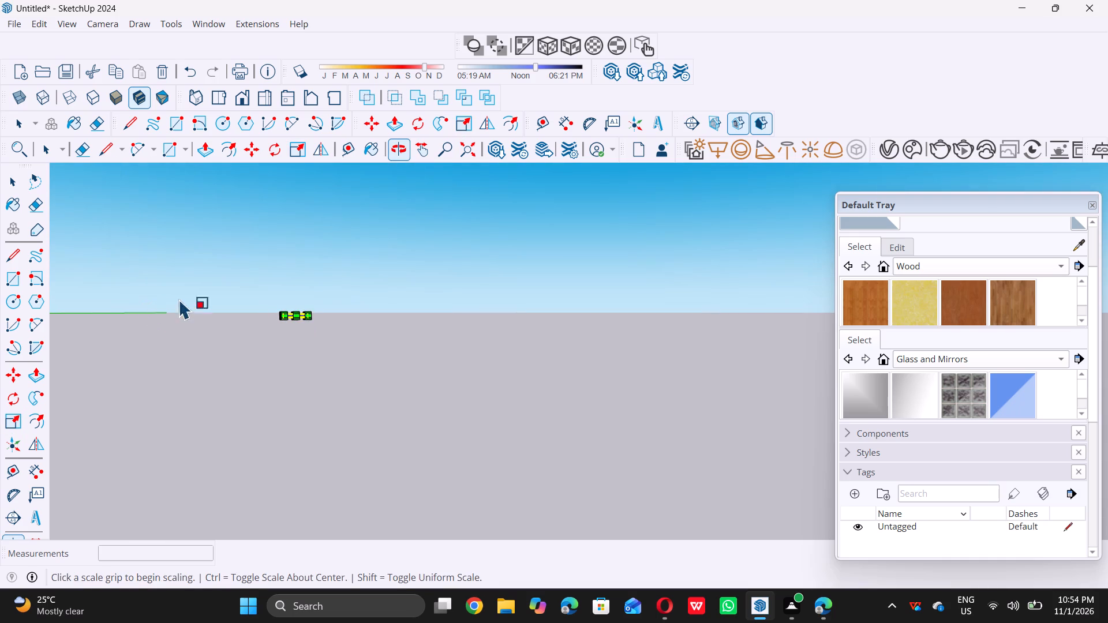
scroll(315, 304, up, 4)
middle_drag(280, 311, 246, 318)
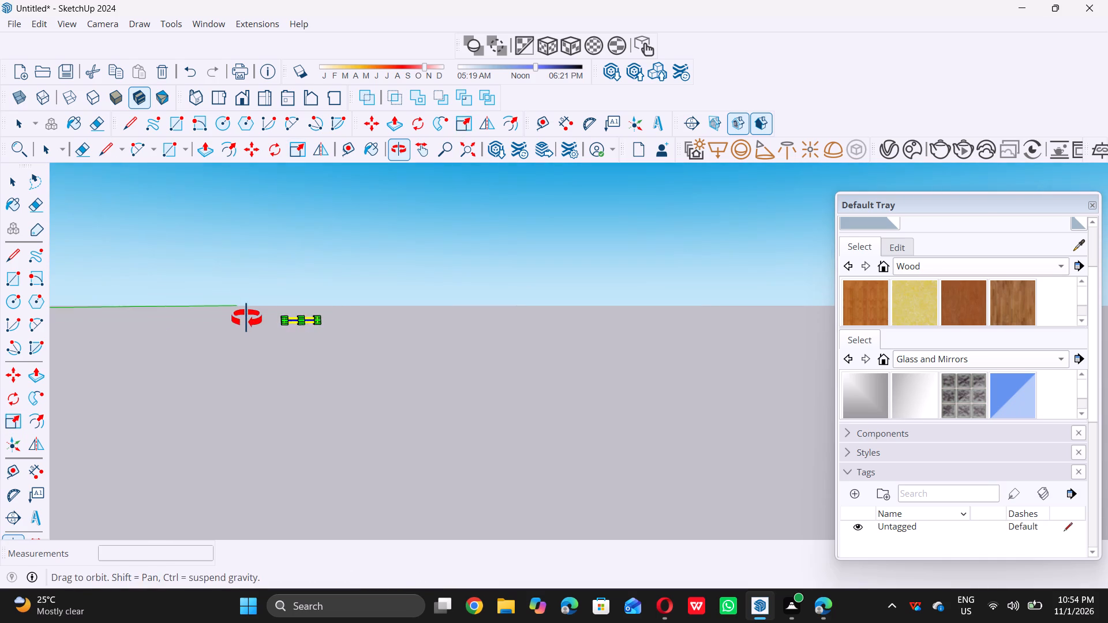
middle_drag(246, 318, 239, 318)
scroll(339, 314, up, 1)
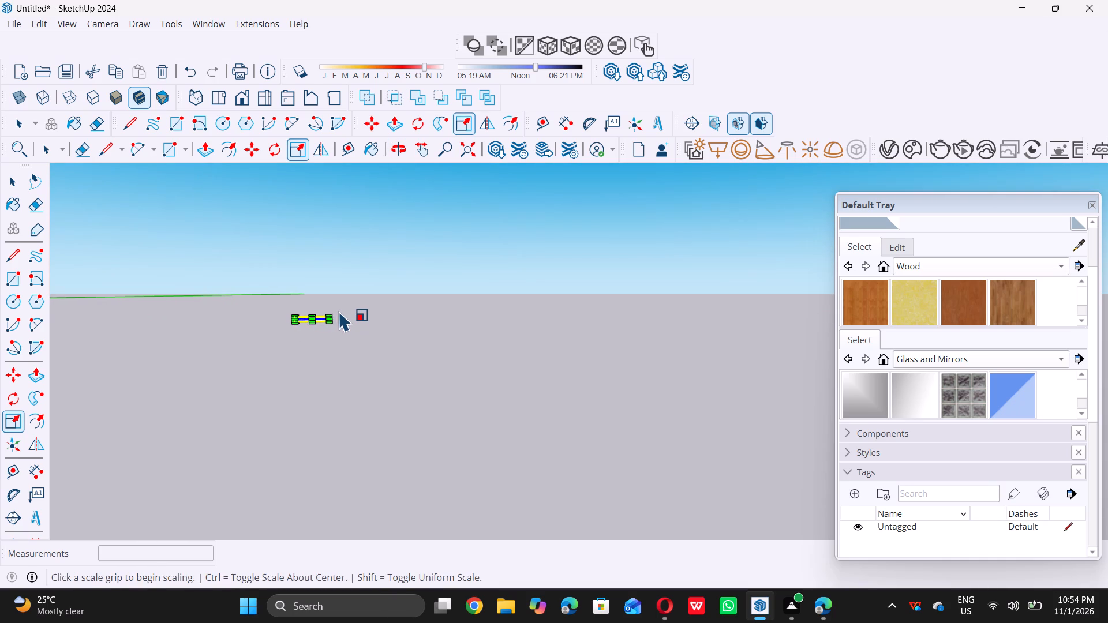
middle_drag(323, 307, 321, 309)
middle_drag(321, 309, 302, 340)
scroll(302, 340, up, 8)
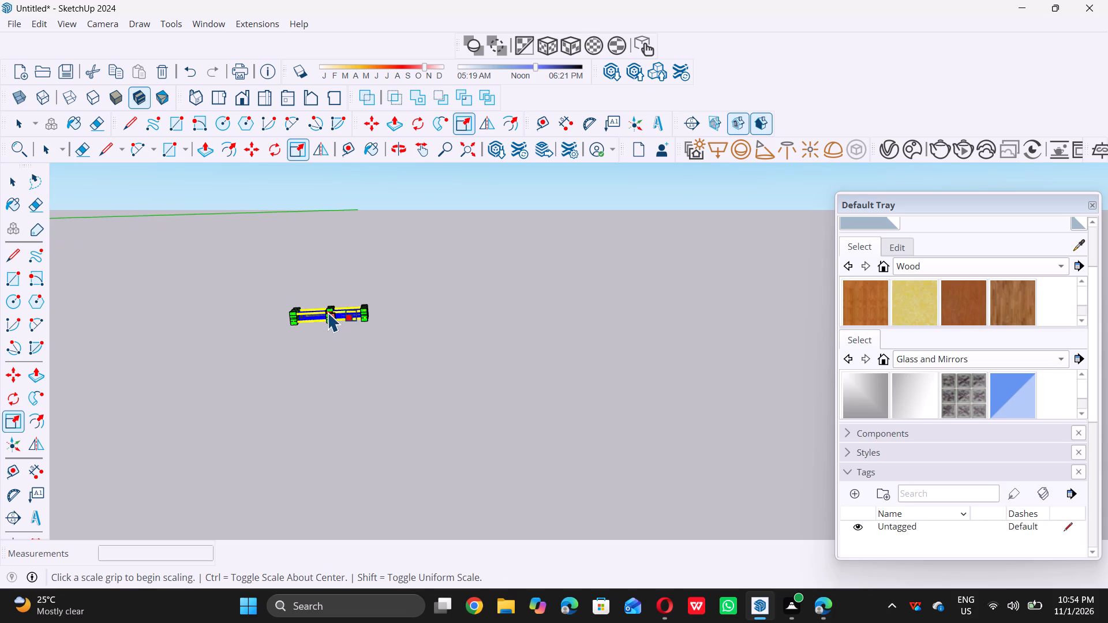
scroll(332, 307, up, 19)
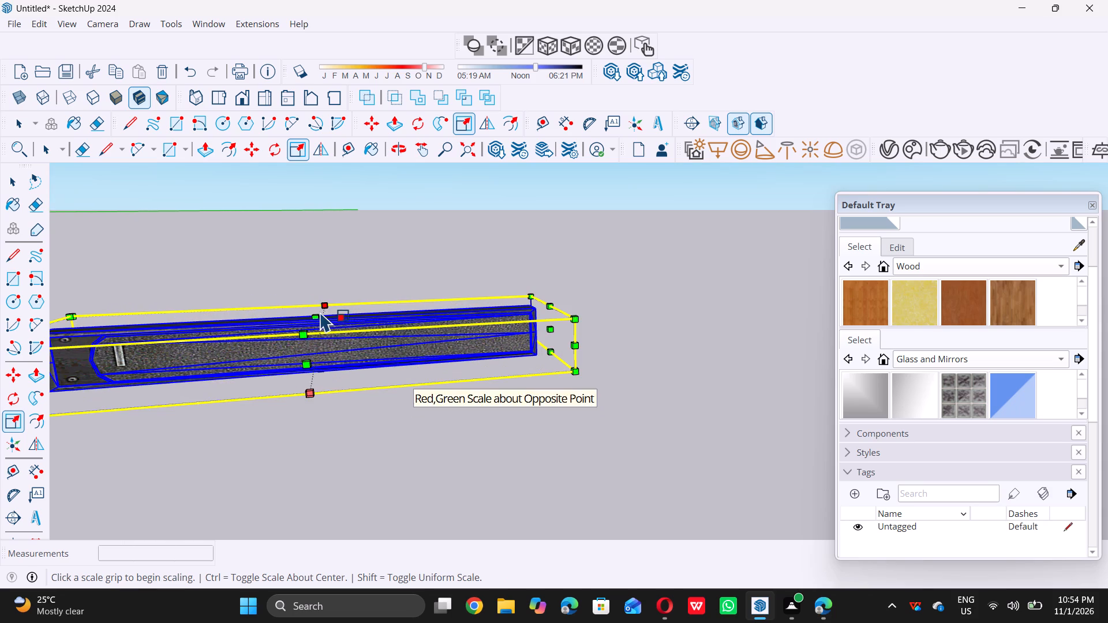
click(316, 316)
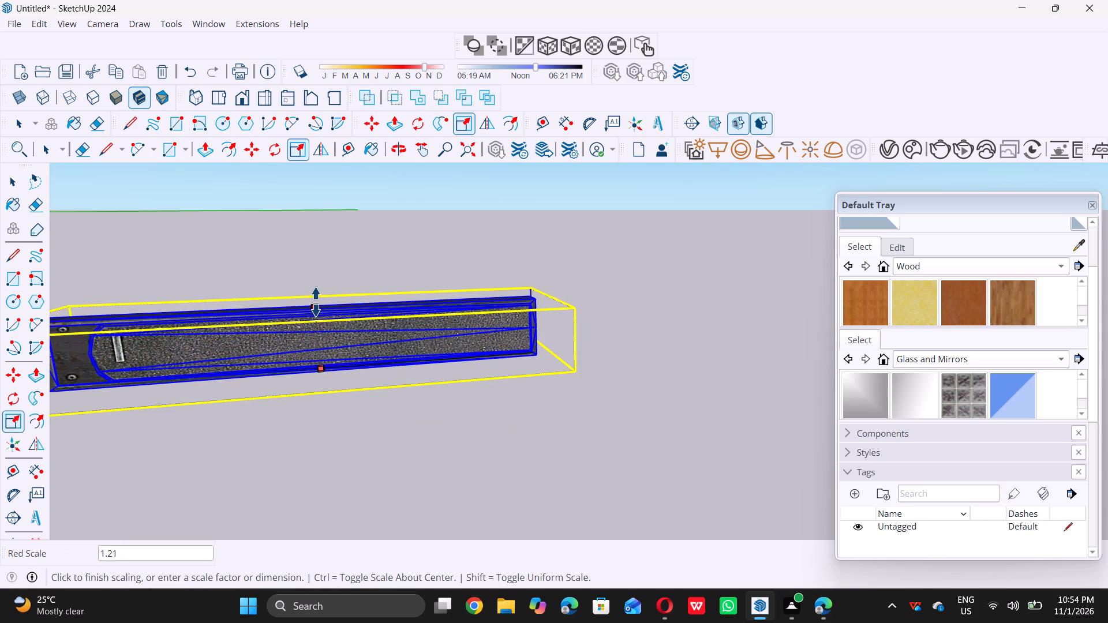
click(315, 298)
Stretch the speaker lengthwise along its blue axis with the Scale tool.
scroll(347, 332, down, 4)
middle_drag(335, 337, 298, 329)
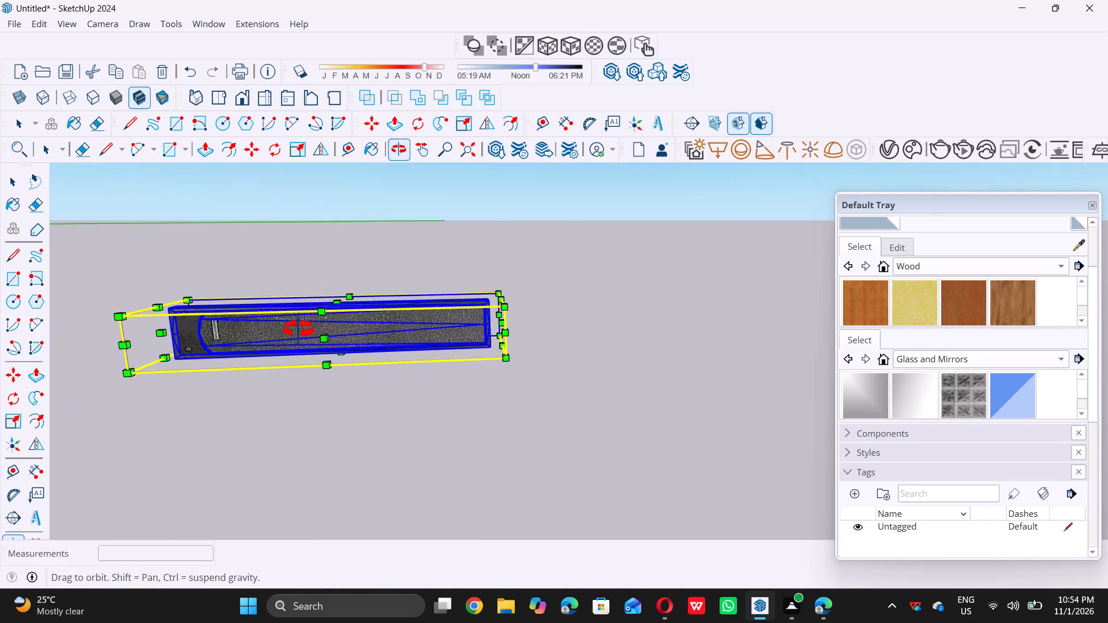
middle_drag(298, 329, 220, 317)
scroll(220, 317, up, 1)
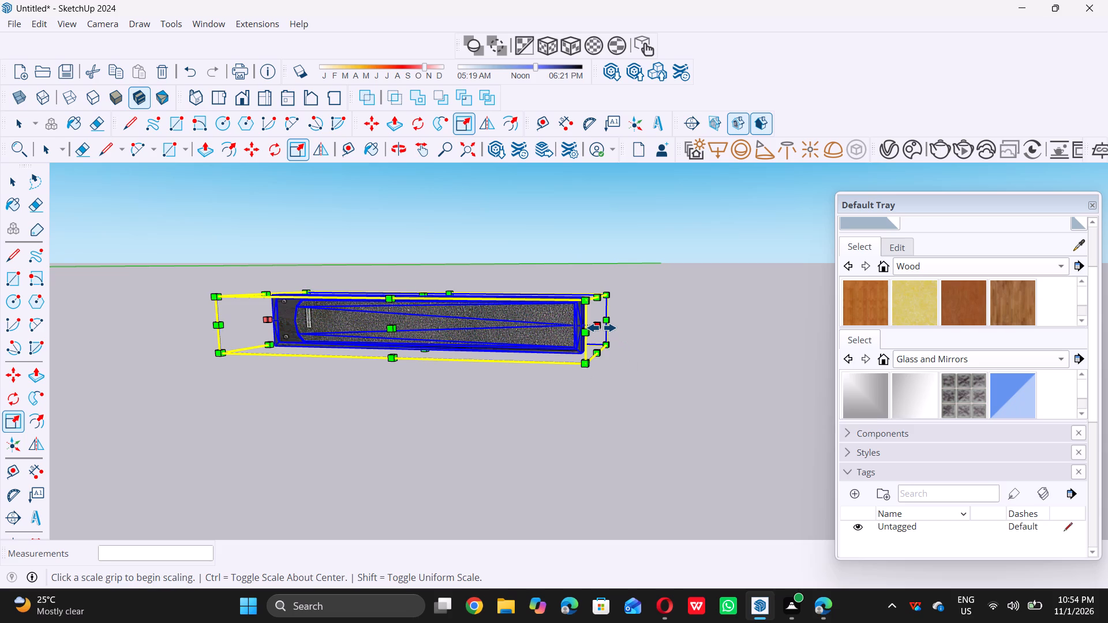
click(601, 327)
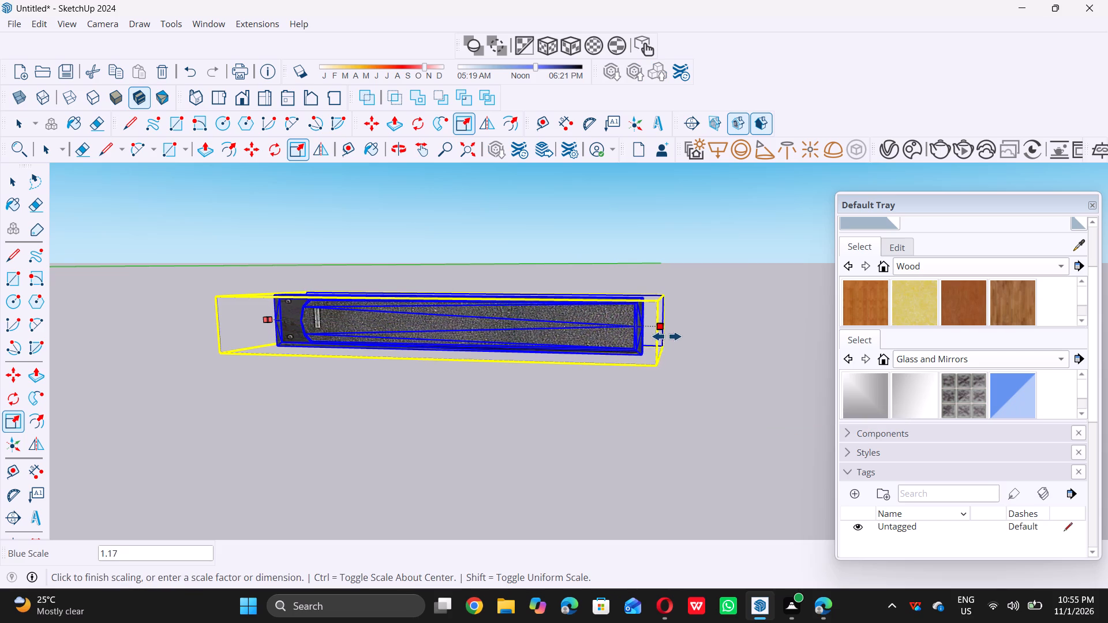
triple_click(694, 339)
click(694, 339)
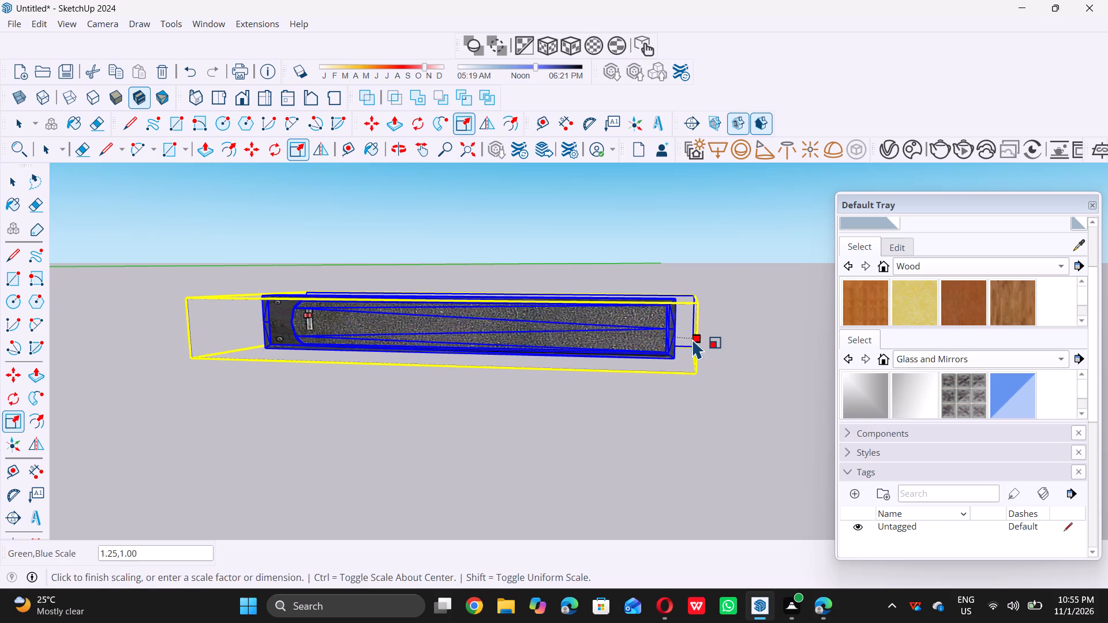
key(space)
Move the speaker by its end corner about 20' 9" into the room, onto the top of the drawer ledge below the TV.
scroll(385, 337, down, 11)
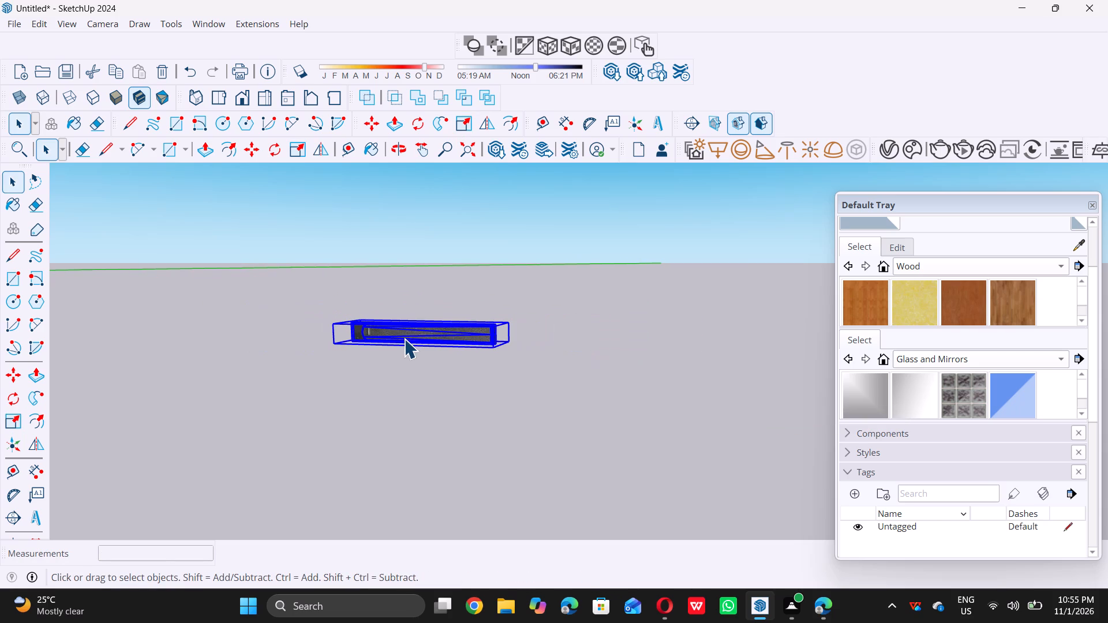
key(m)
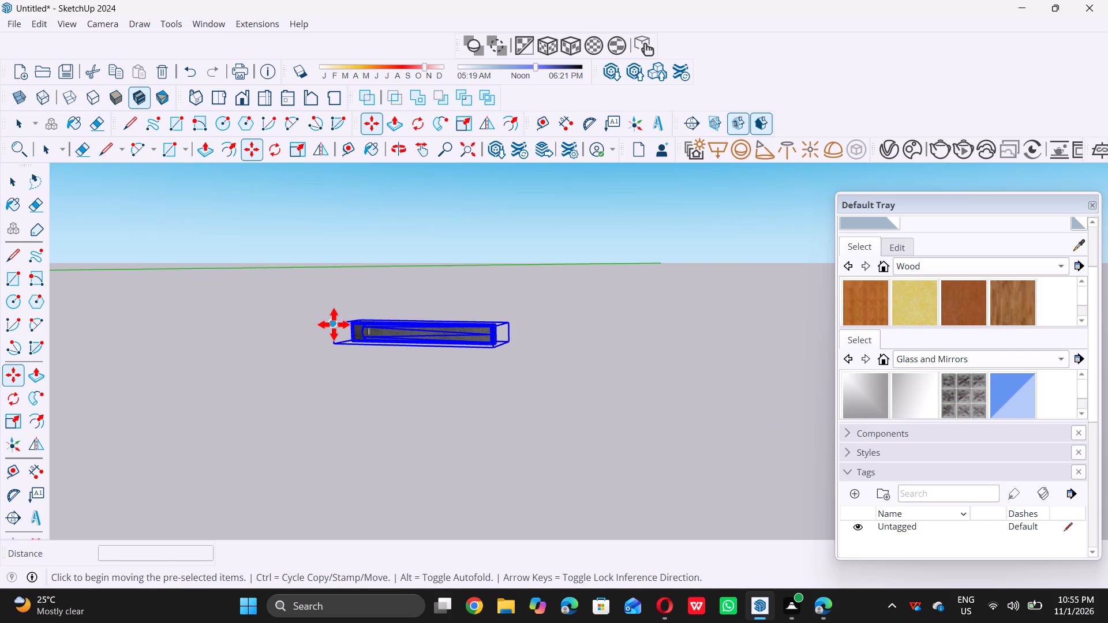
click(334, 324)
scroll(334, 324, down, 20)
scroll(334, 324, down, 4)
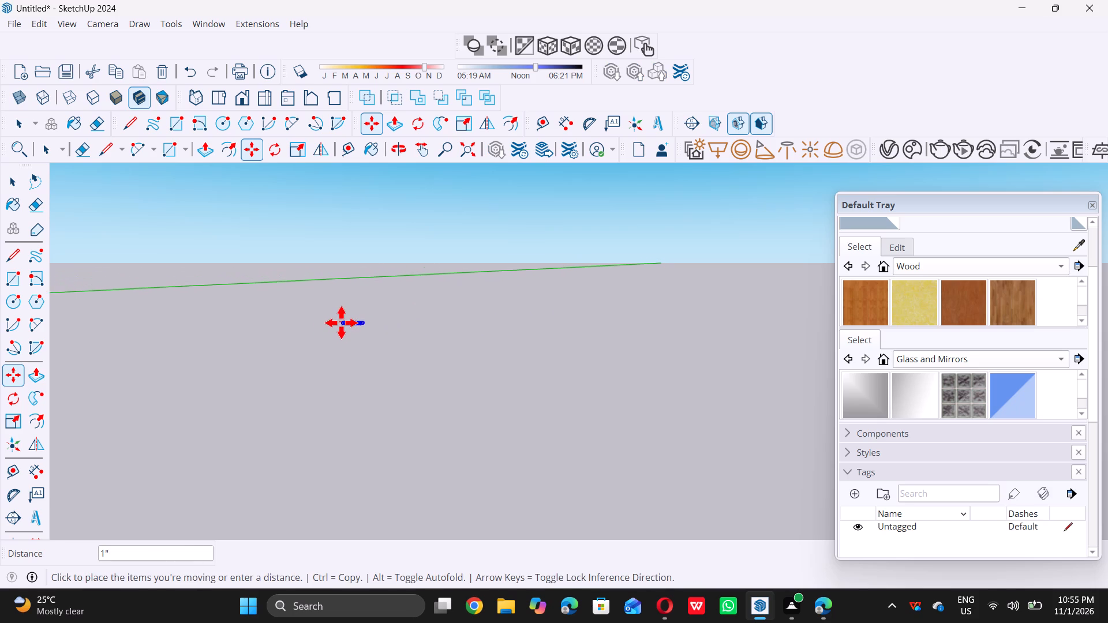
scroll(341, 322, down, 20)
scroll(341, 322, down, 6)
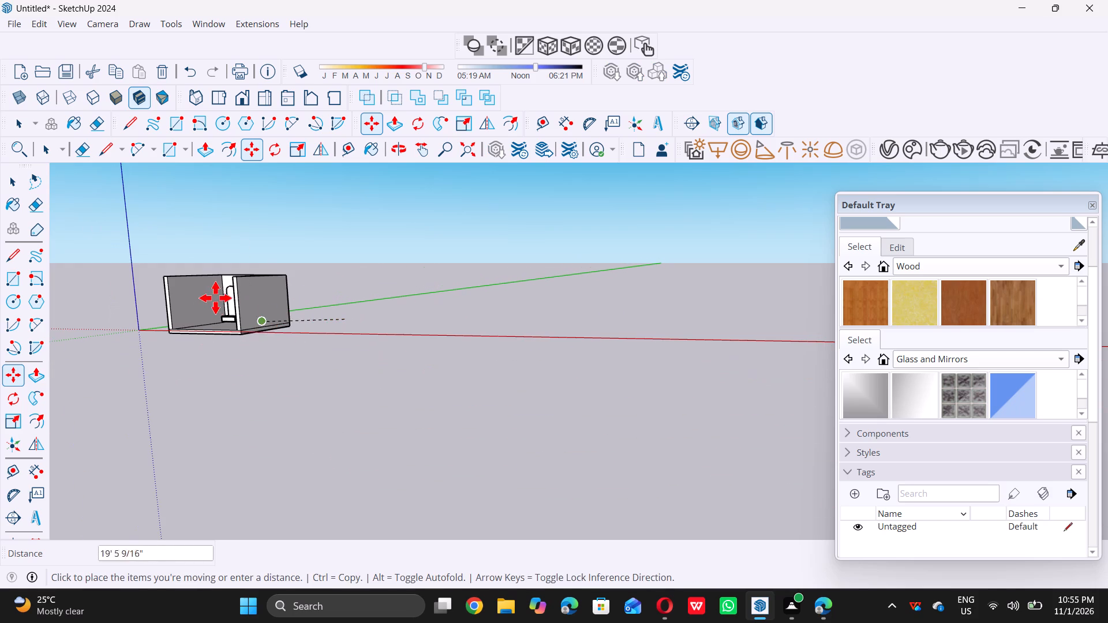
middle_drag(214, 299, 244, 331)
scroll(192, 329, up, 8)
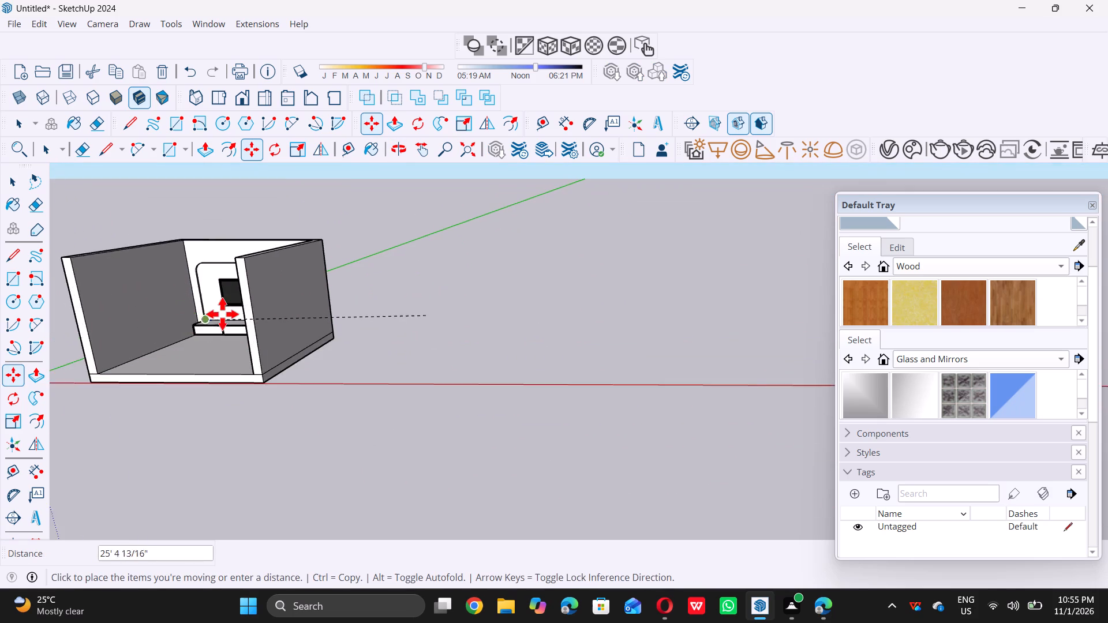
scroll(222, 314, up, 20)
scroll(254, 324, up, 6)
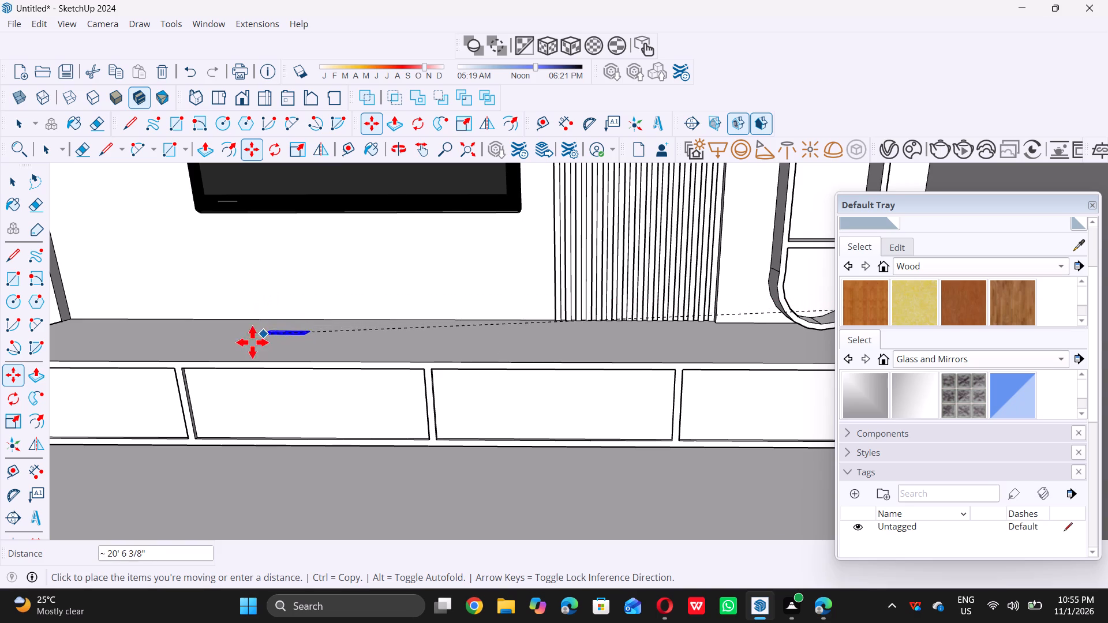
scroll(238, 359, down, 3)
middle_drag(276, 333, 267, 386)
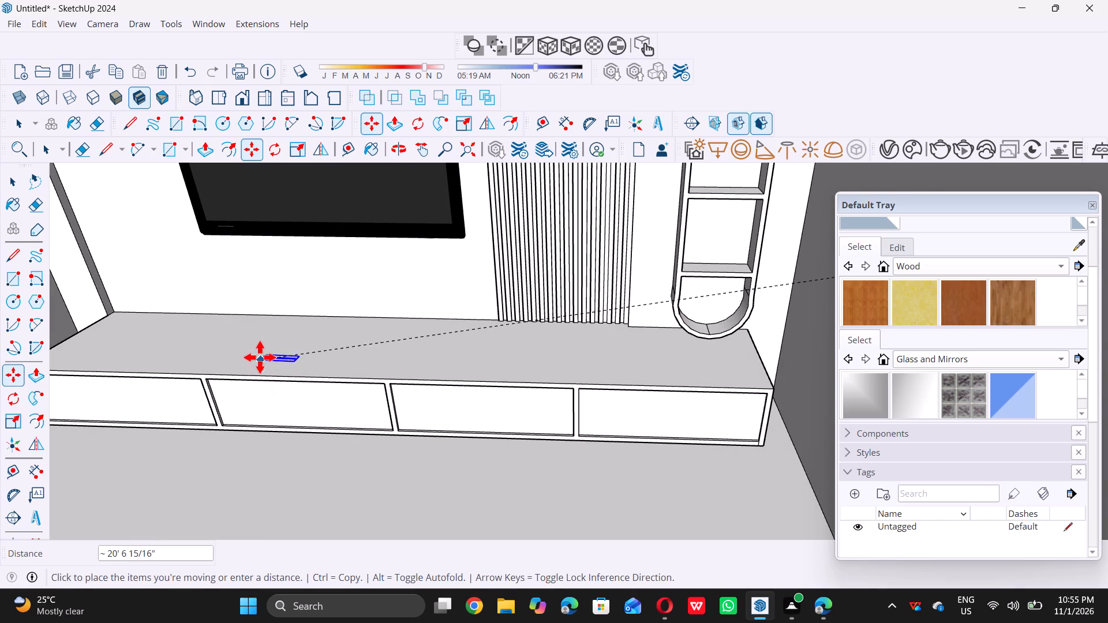
click(246, 345)
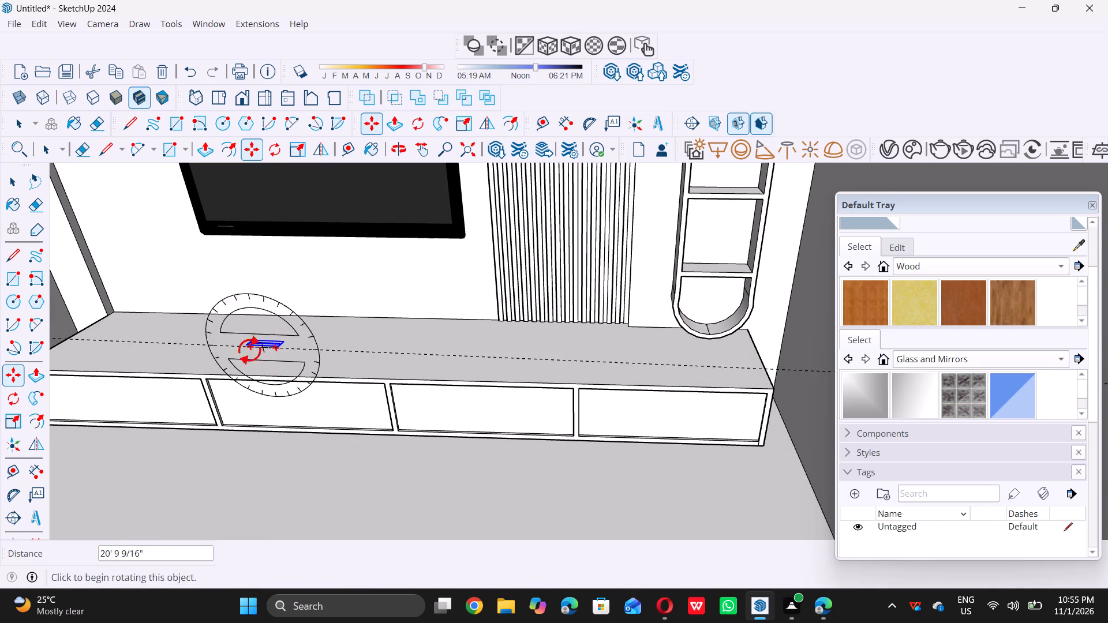
Raise the speaker by its corner about 1" or slightly more so it rests on the top surface of the drawer ledge.
middle_drag(252, 355, 274, 309)
scroll(274, 309, up, 1)
scroll(231, 358, up, 11)
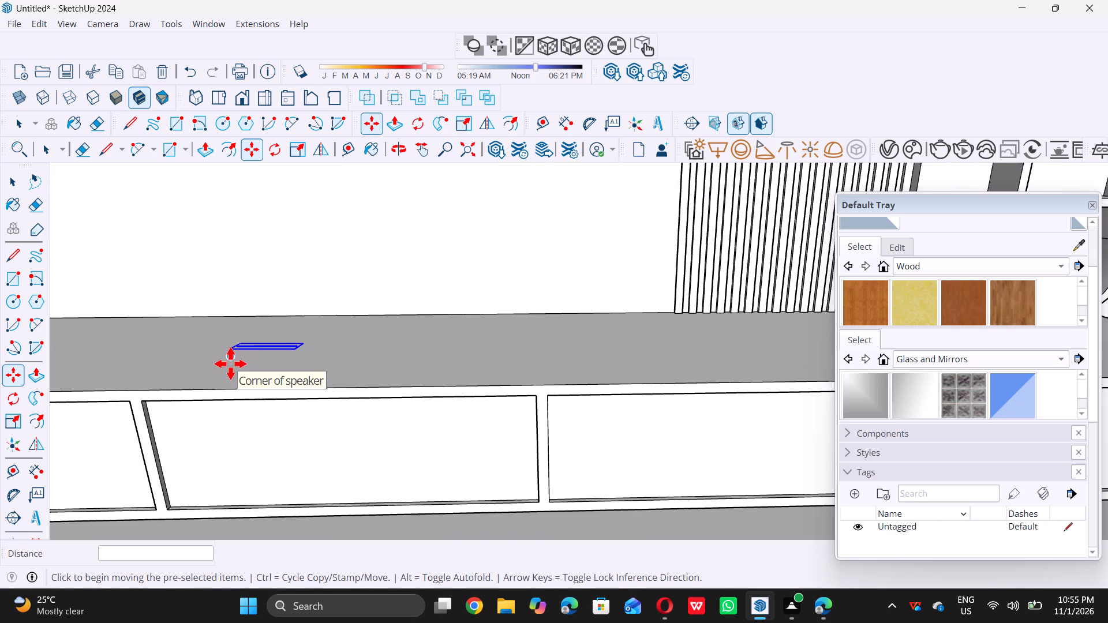
scroll(230, 363, up, 6)
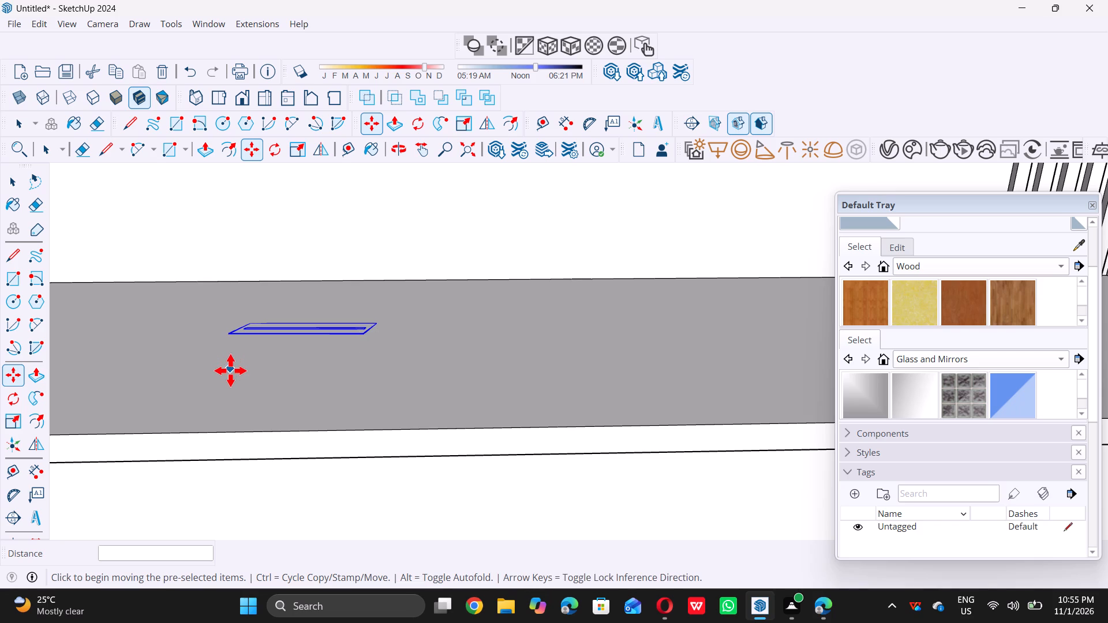
click(231, 361)
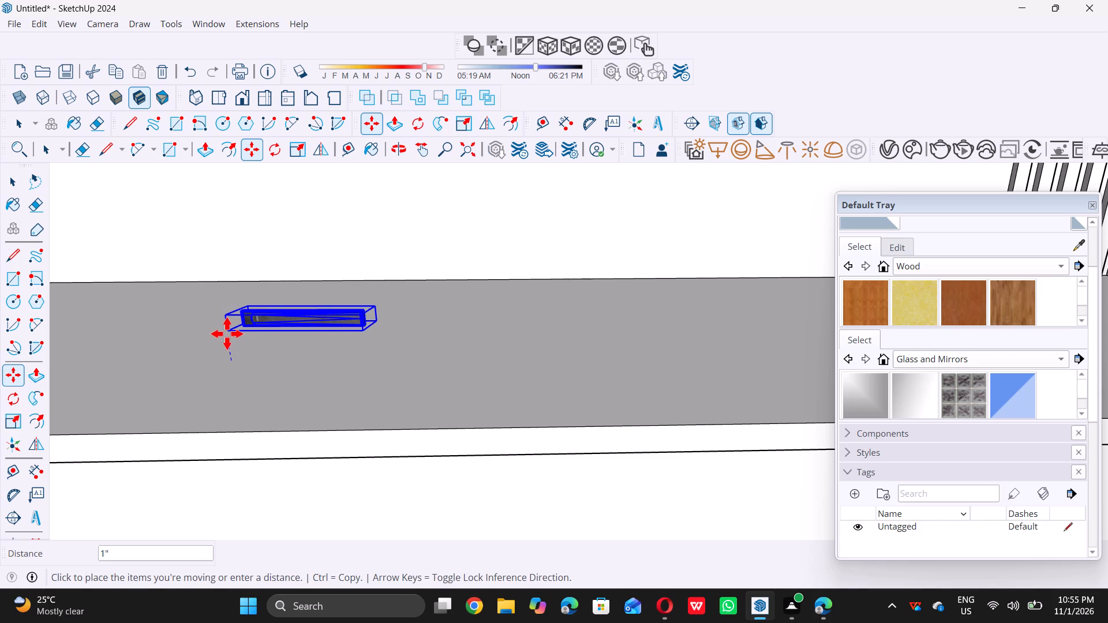
double_click(226, 332)
key(space)
Scale the speaker taller along its red axis by a factor of 2.00.
scroll(228, 341, down, 8)
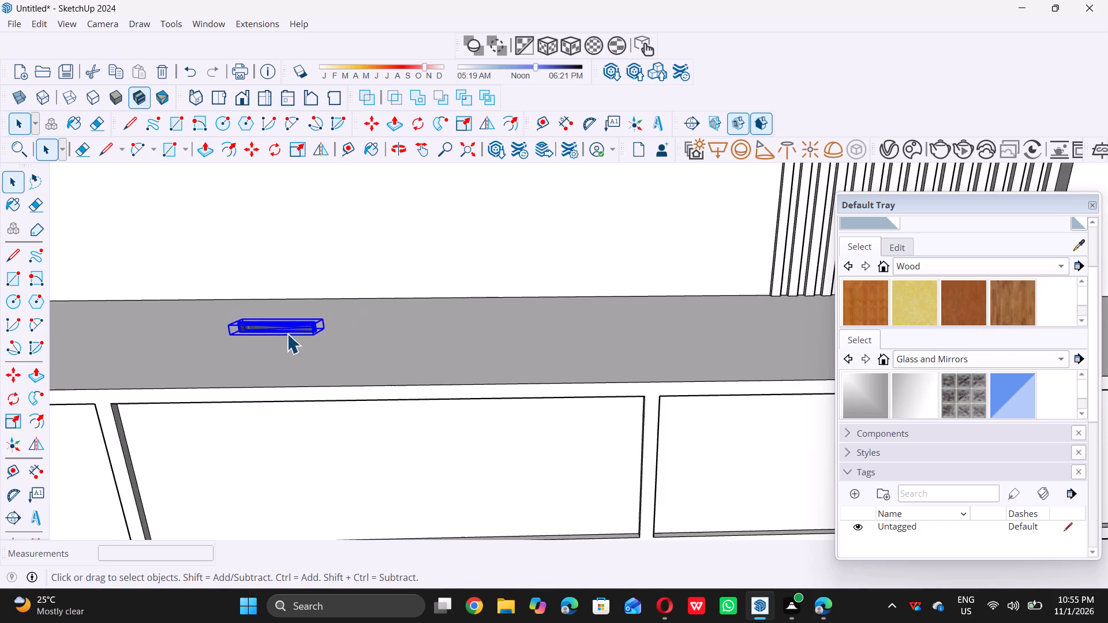
scroll(287, 333, down, 5)
middle_drag(246, 345, 275, 320)
scroll(275, 326, up, 7)
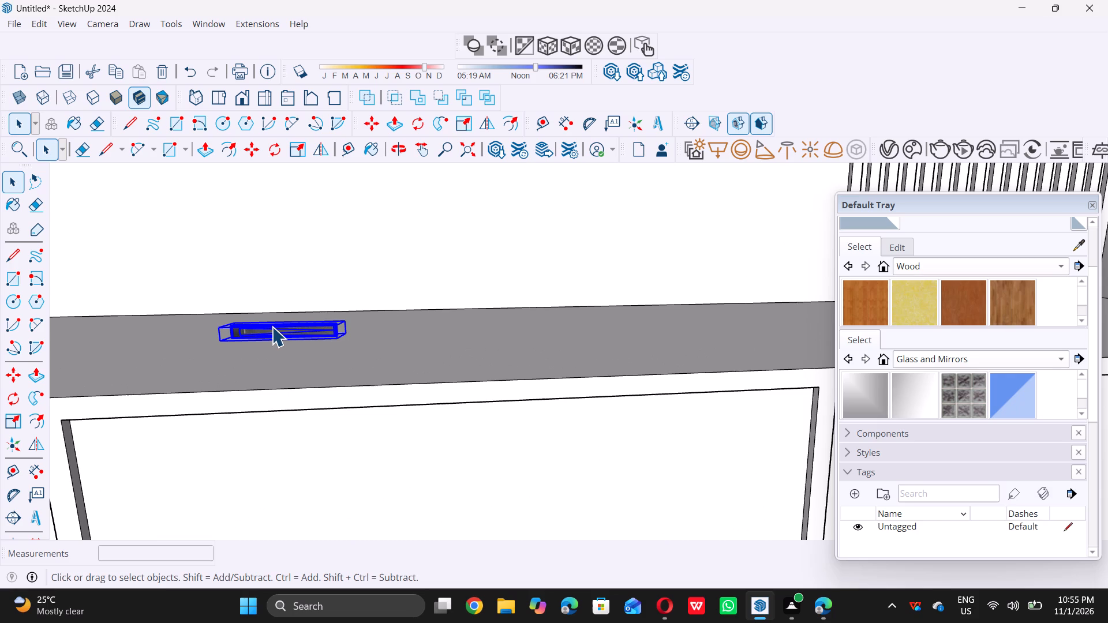
scroll(290, 336, down, 9)
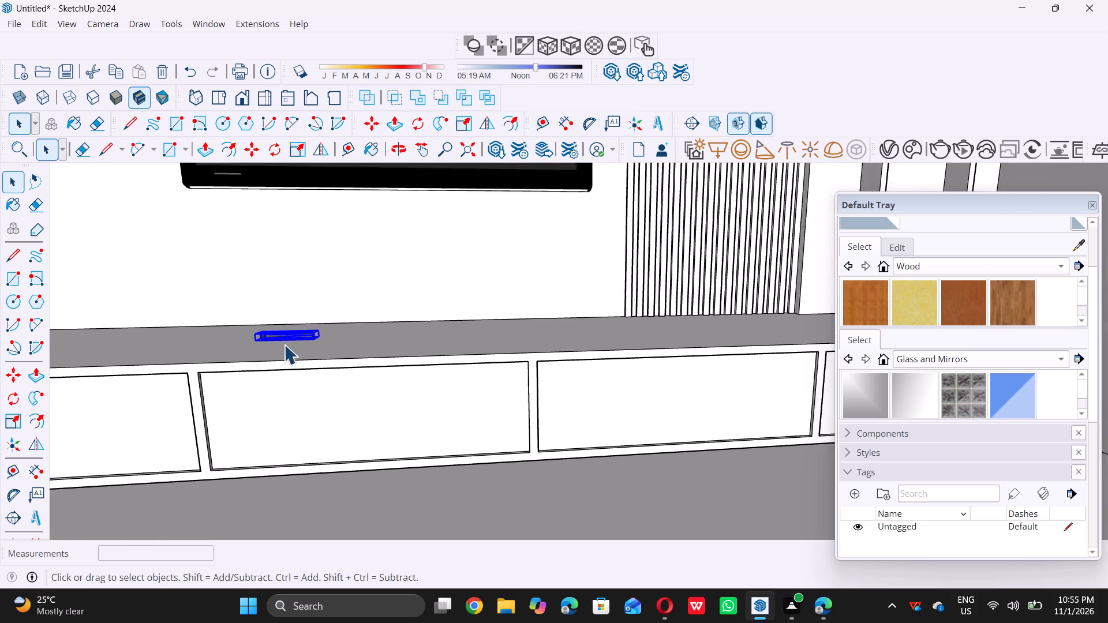
middle_drag(283, 347, 306, 339)
scroll(293, 344, up, 8)
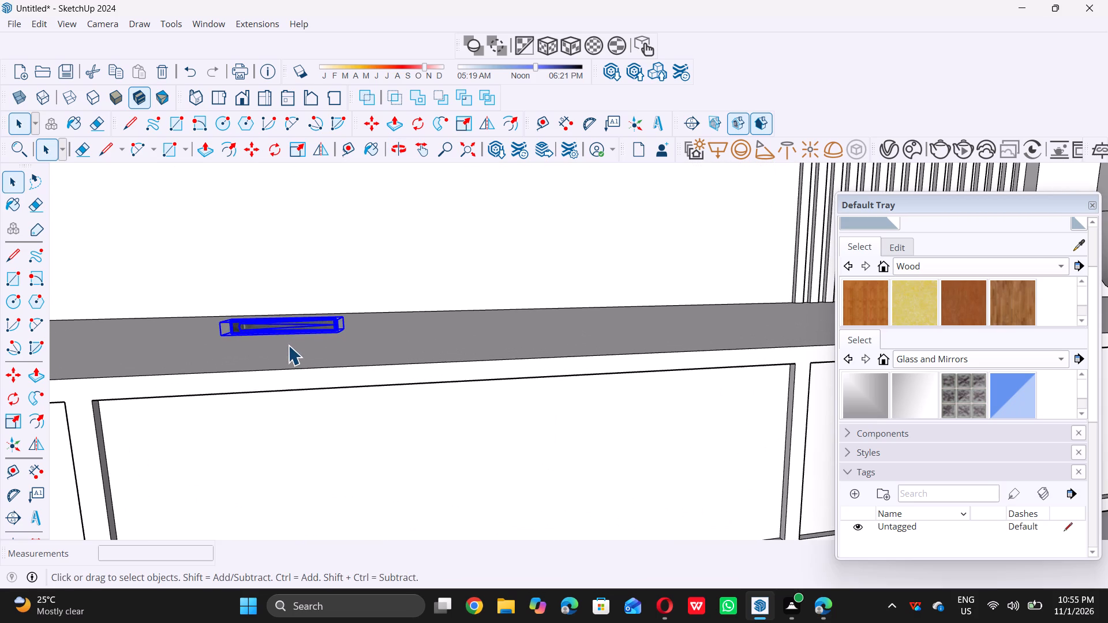
key(s)
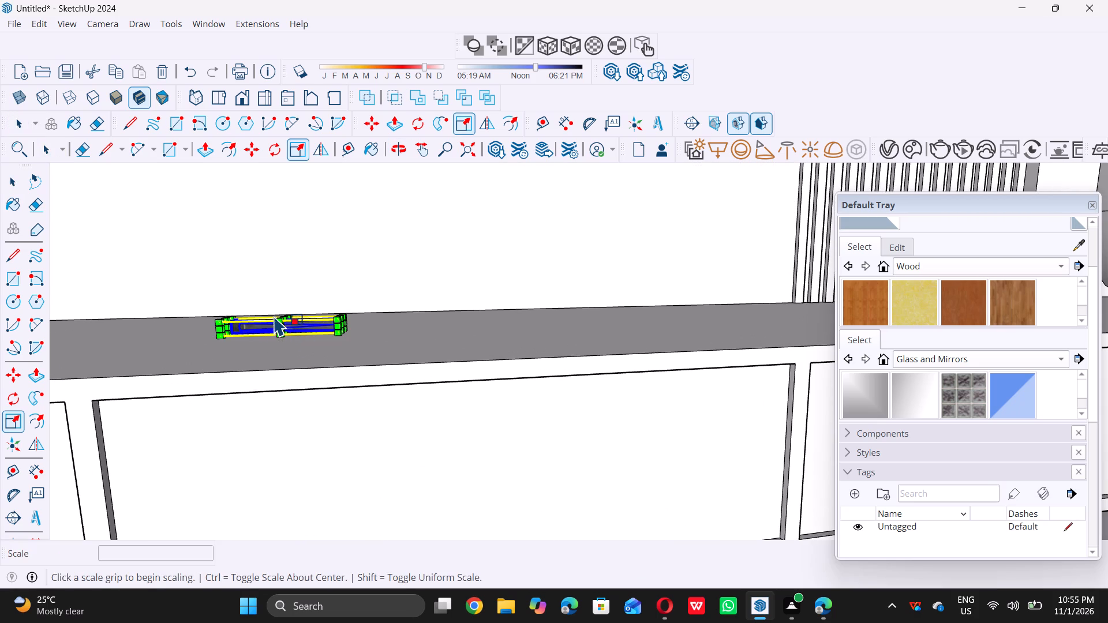
scroll(277, 314, up, 6)
click(296, 325)
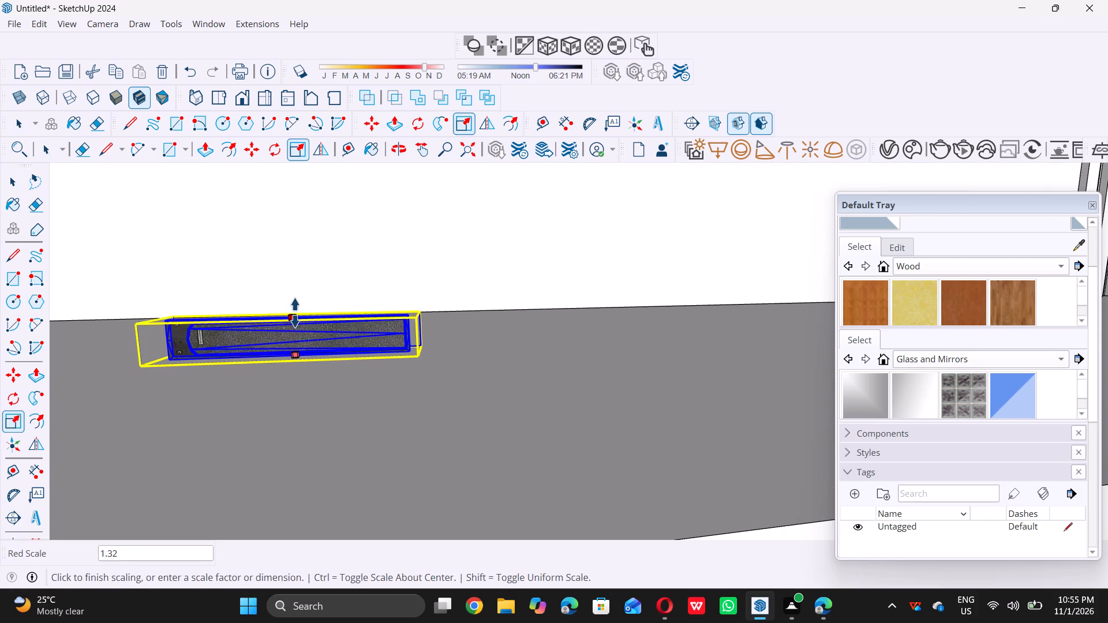
click(295, 299)
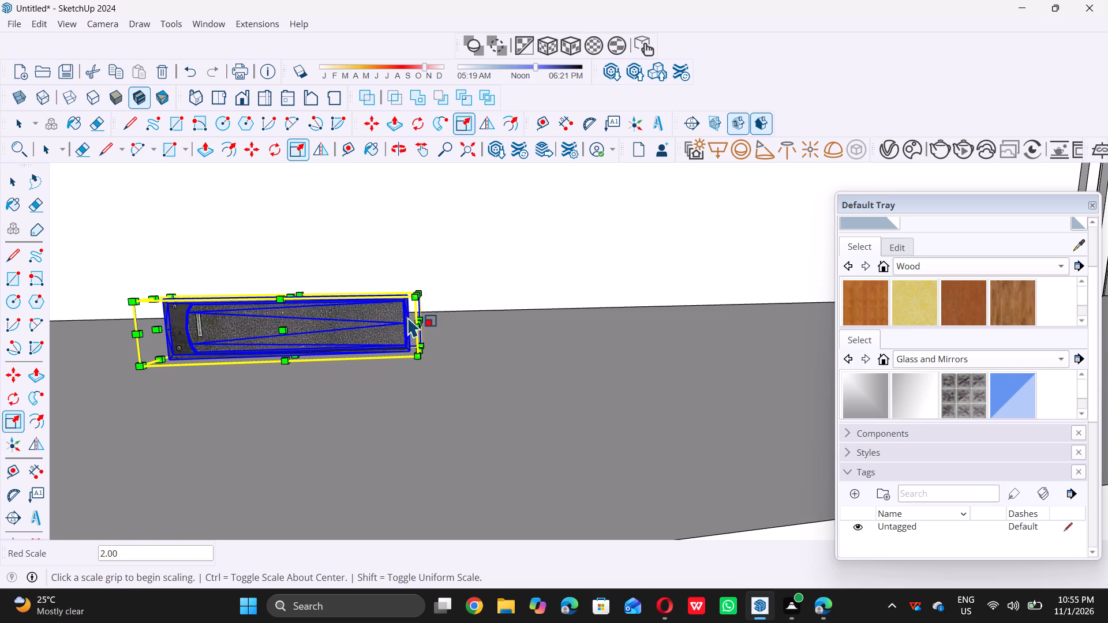
Stretch the speaker lengthwise along its blue axis from the end nearer the slats by a factor of more than 1.84.
scroll(420, 320, up, 5)
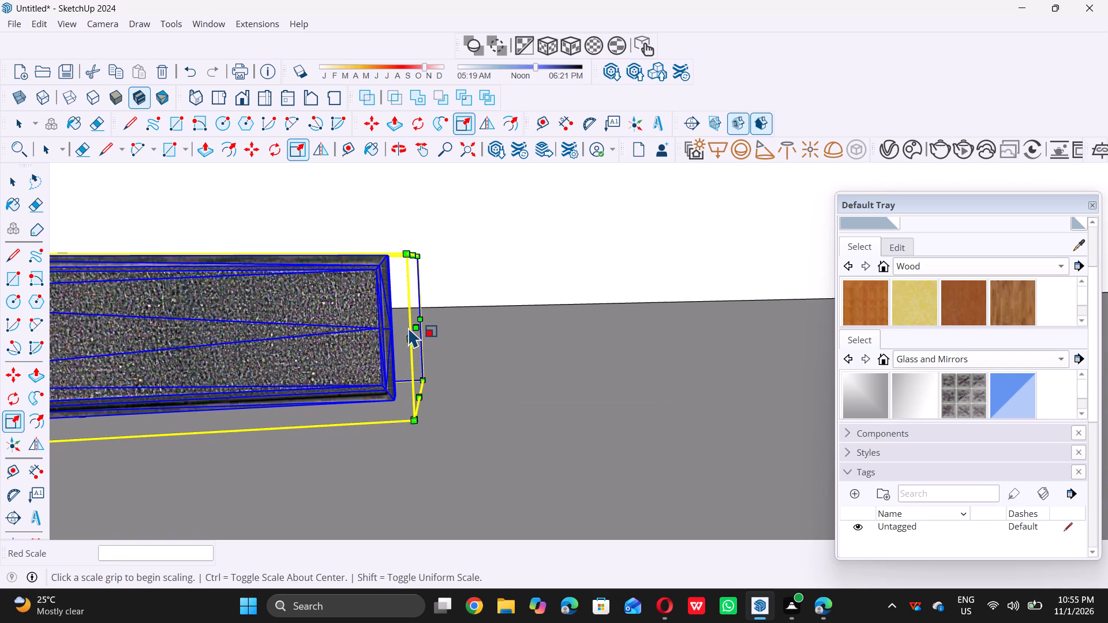
click(415, 325)
scroll(415, 325, down, 9)
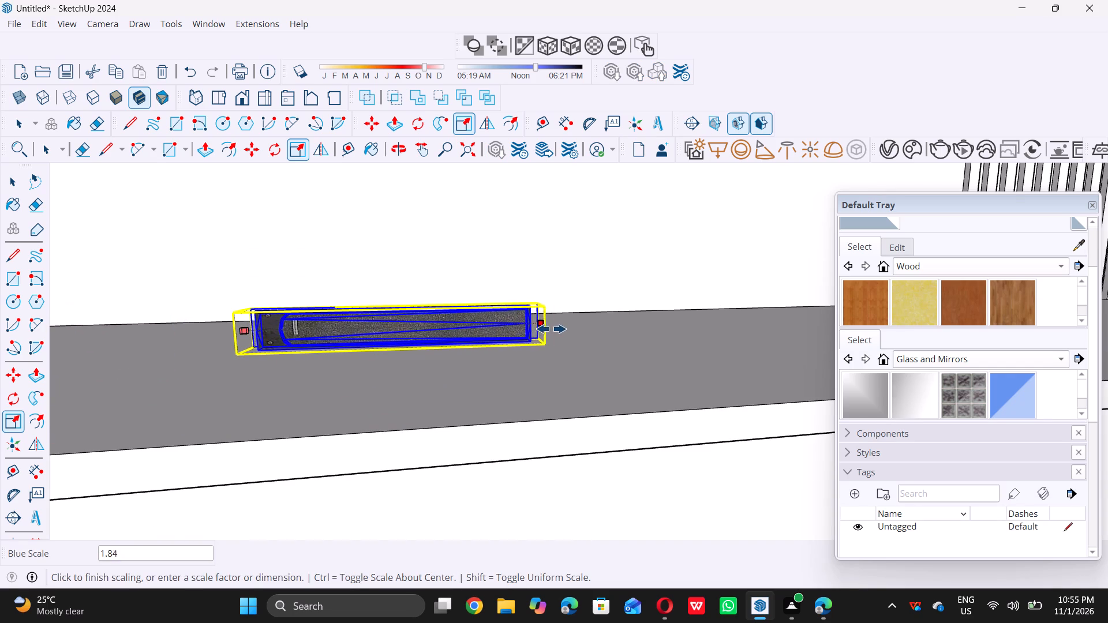
triple_click(580, 329)
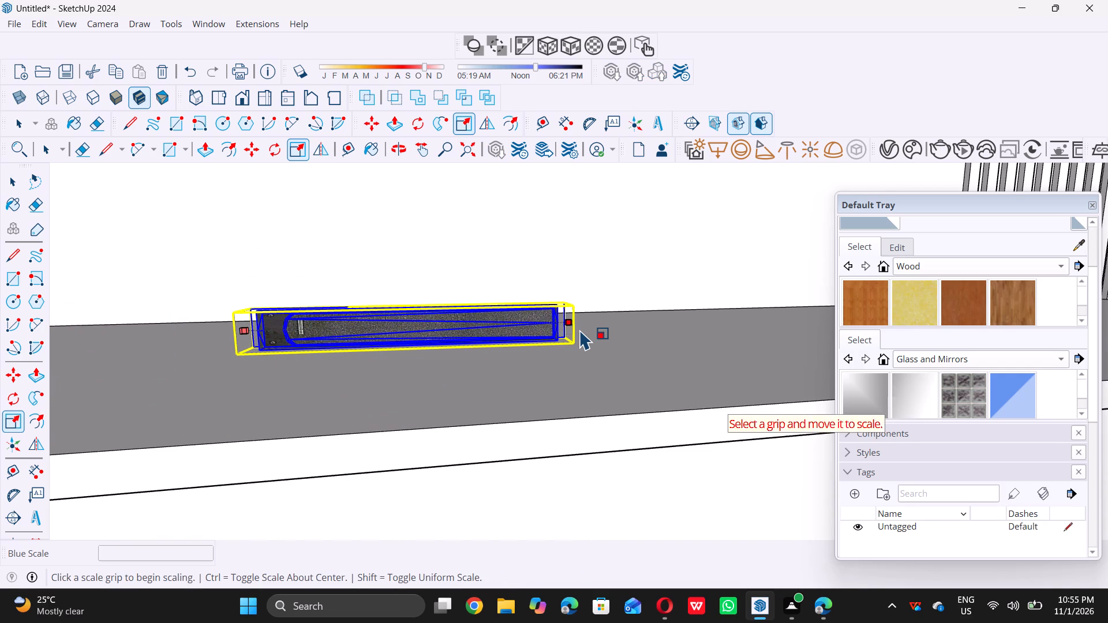
click(580, 329)
key(space)
scroll(347, 295, down, 15)
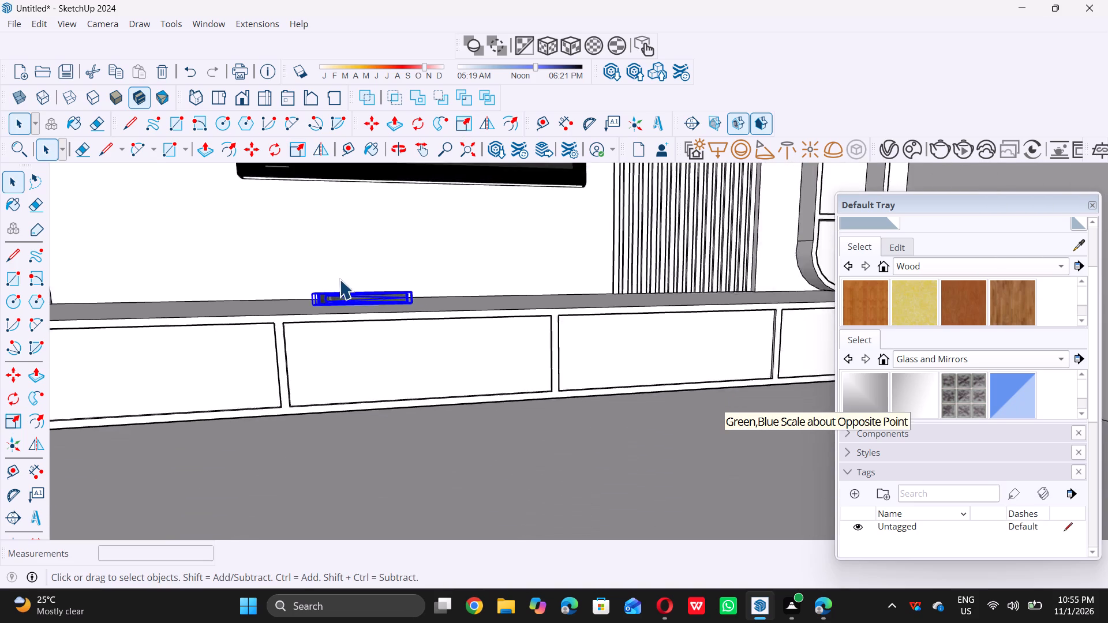
scroll(339, 279, down, 6)
Lengthen the speaker again along its blue axis toward the slats by a factor of a little over 1.4.
middle_drag(363, 268, 330, 286)
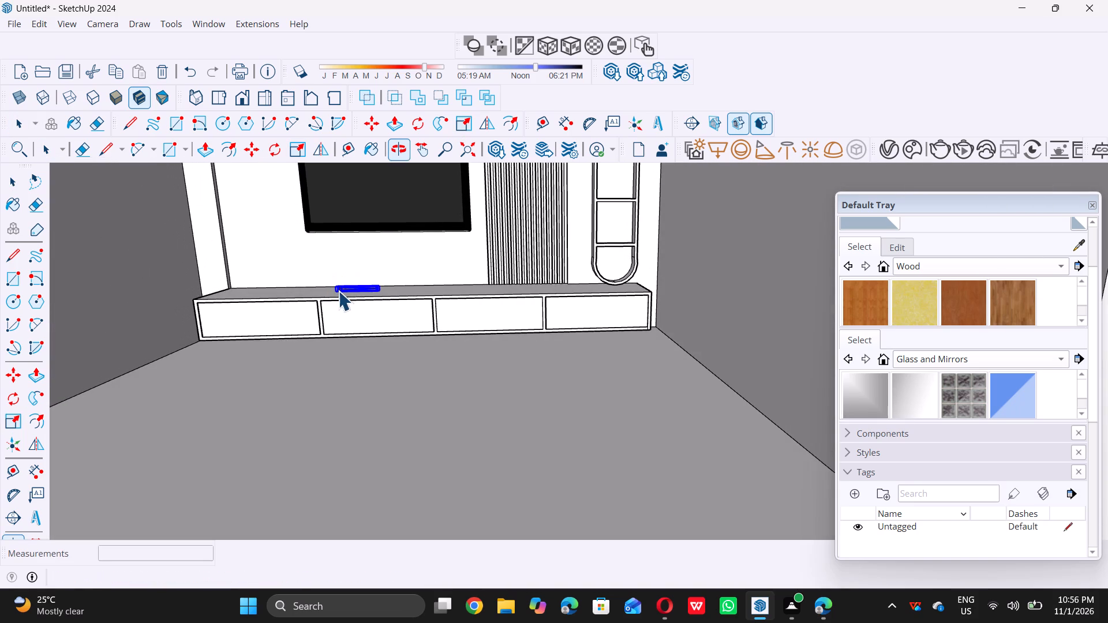
scroll(343, 291, up, 14)
key(s)
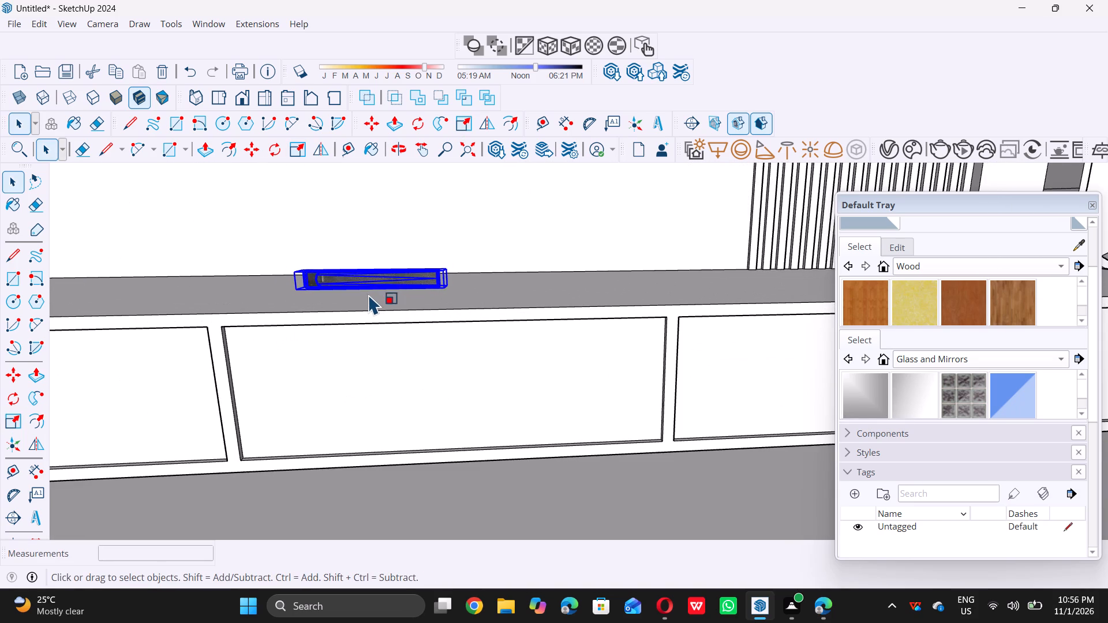
scroll(441, 271, up, 13)
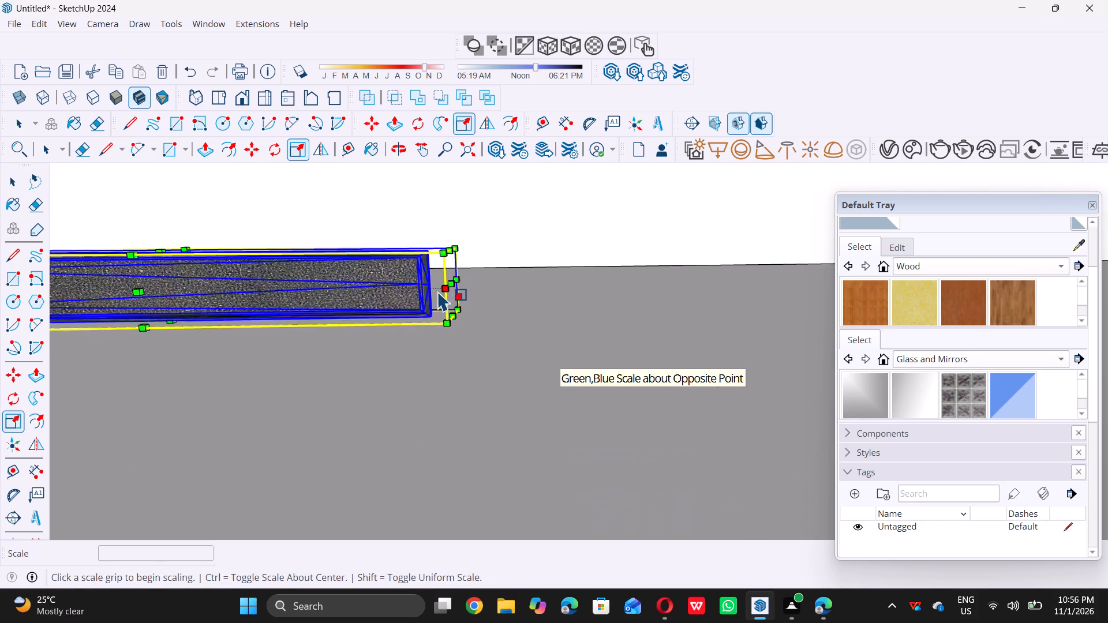
click(459, 277)
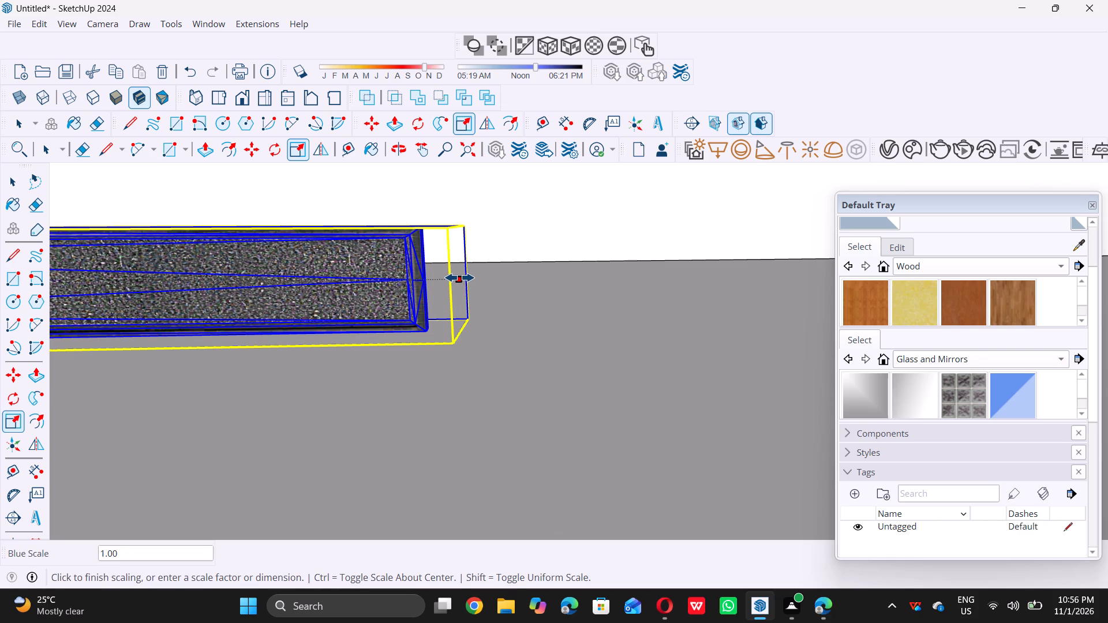
scroll(459, 277, down, 13)
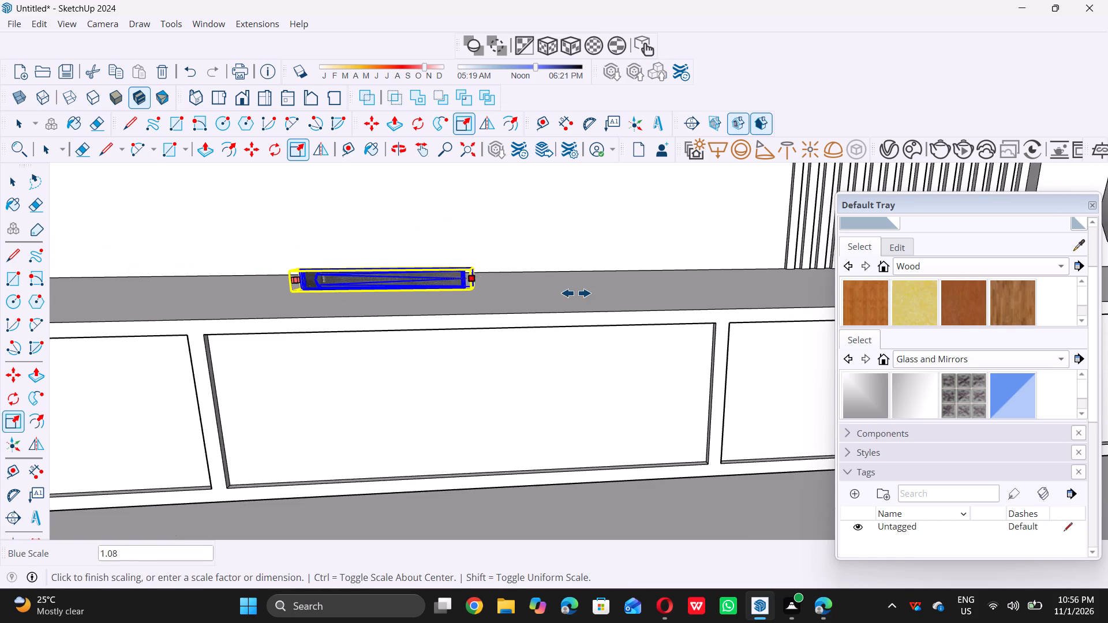
click(538, 283)
Scale the speaker's height along its red axis by a factor of 1.57.
scroll(423, 271, up, 8)
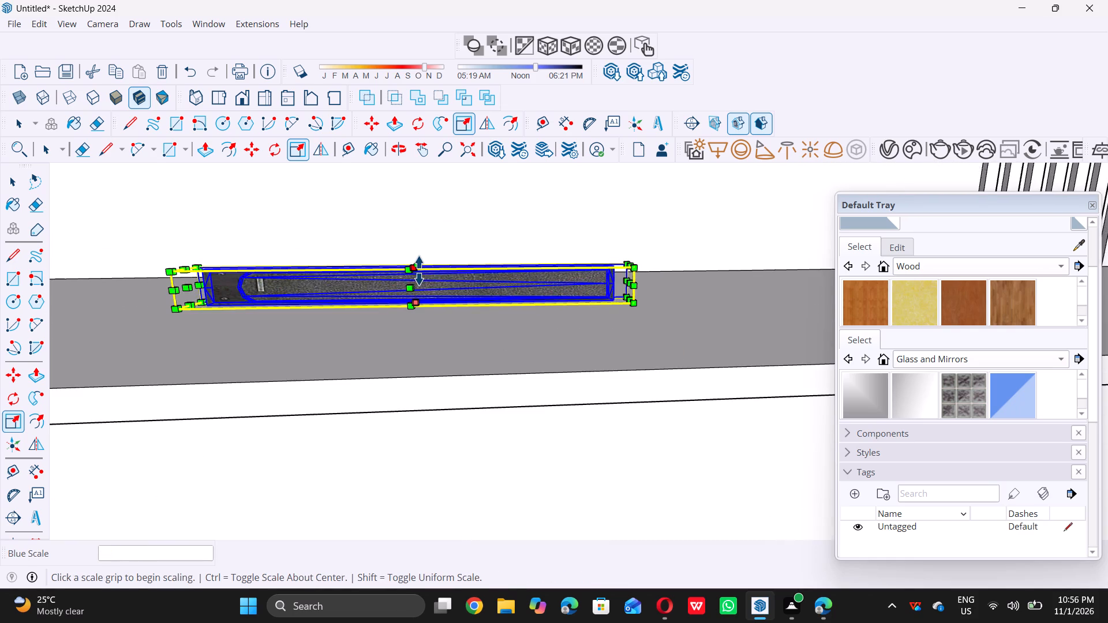
scroll(419, 271, up, 7)
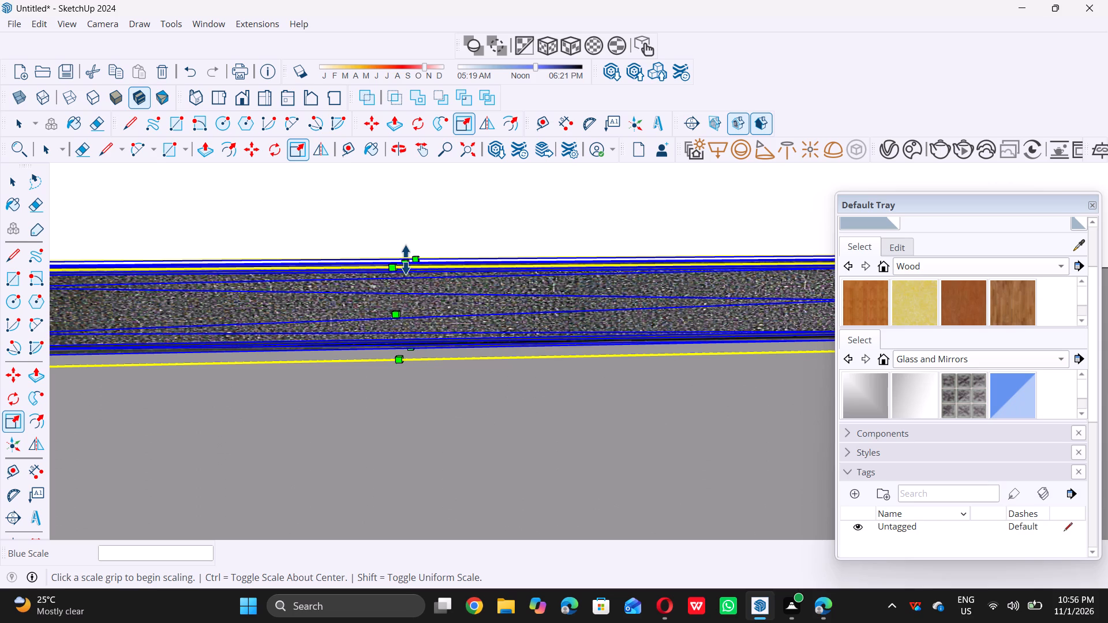
click(406, 261)
scroll(406, 261, down, 9)
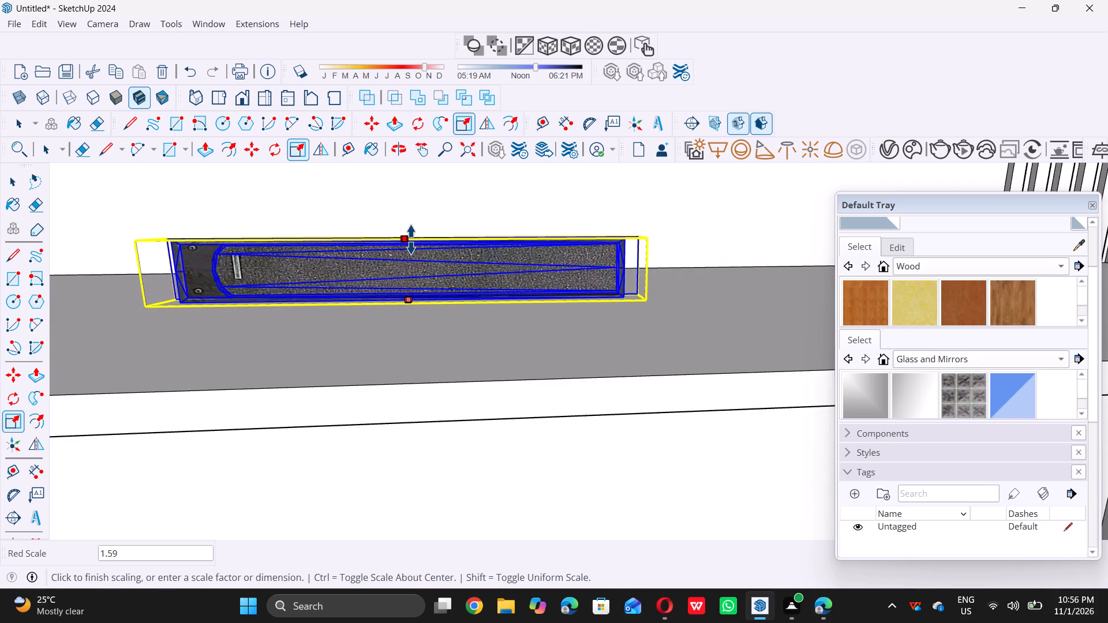
click(411, 239)
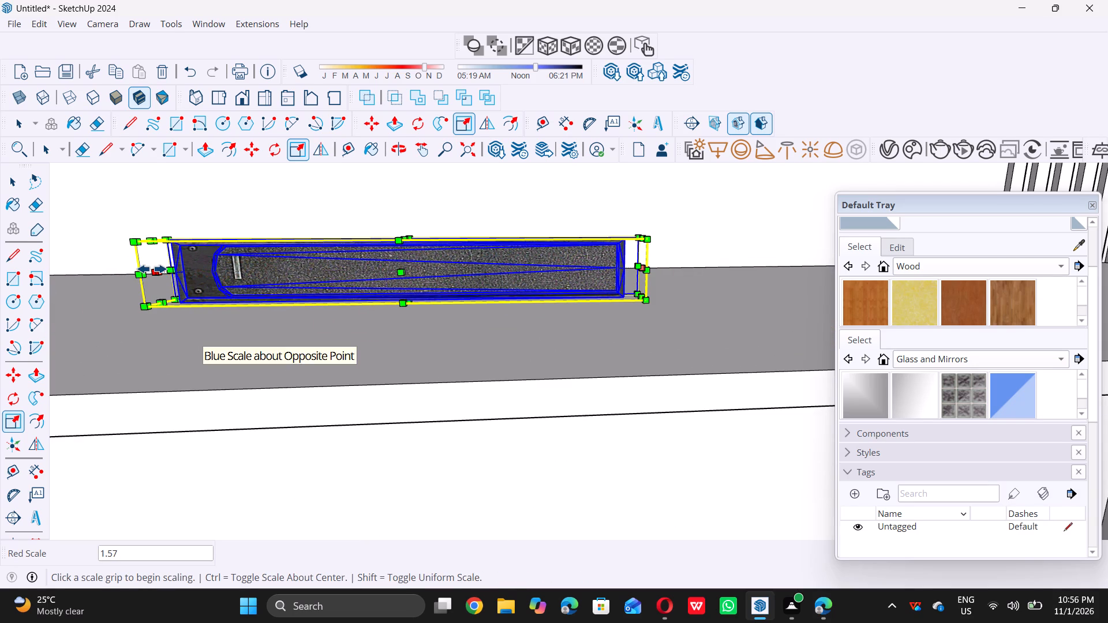
Adjust the speaker's length slightly along its blue axis from the end farther from the slats and clear the selection.
double_click(160, 273)
scroll(160, 273, down, 5)
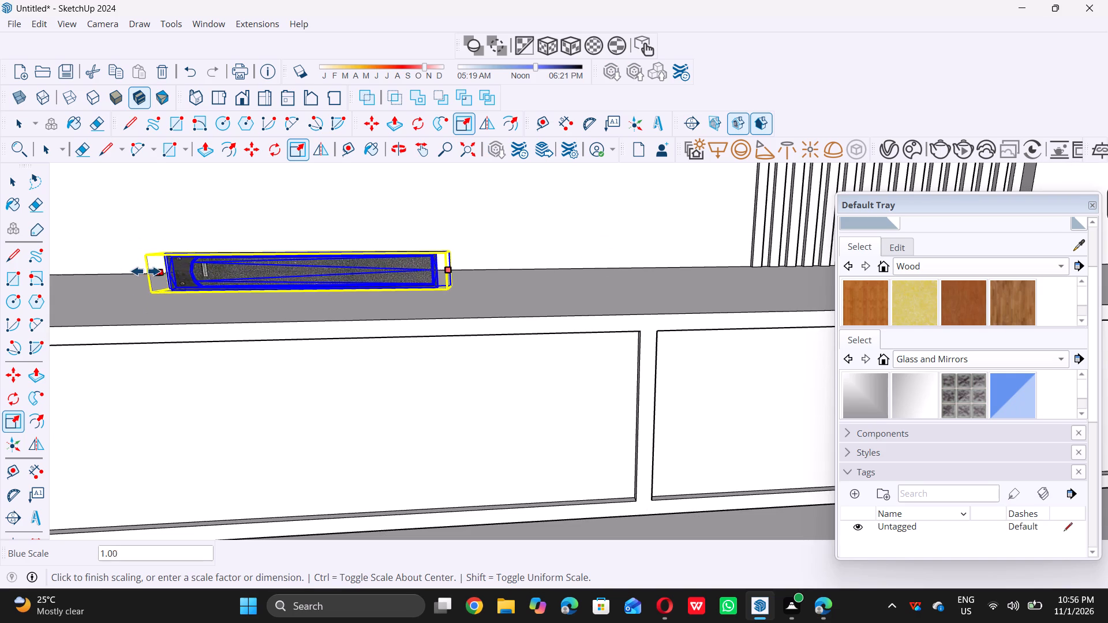
triple_click(142, 268)
key(space)
scroll(150, 279, down, 7)
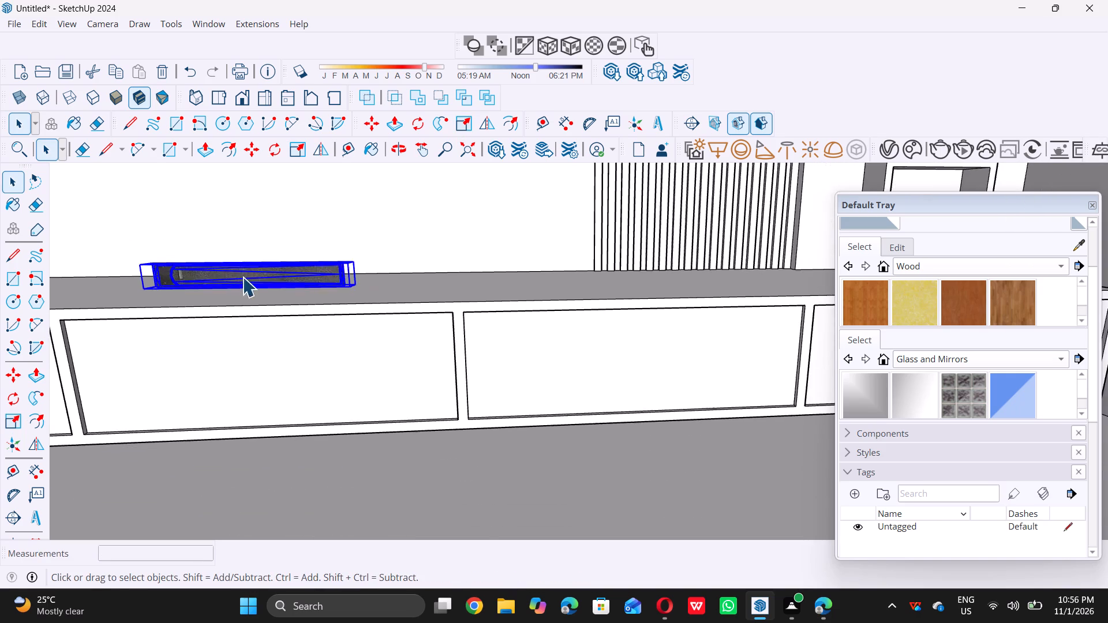
scroll(242, 277, down, 20)
scroll(242, 277, down, 2)
click(606, 219)
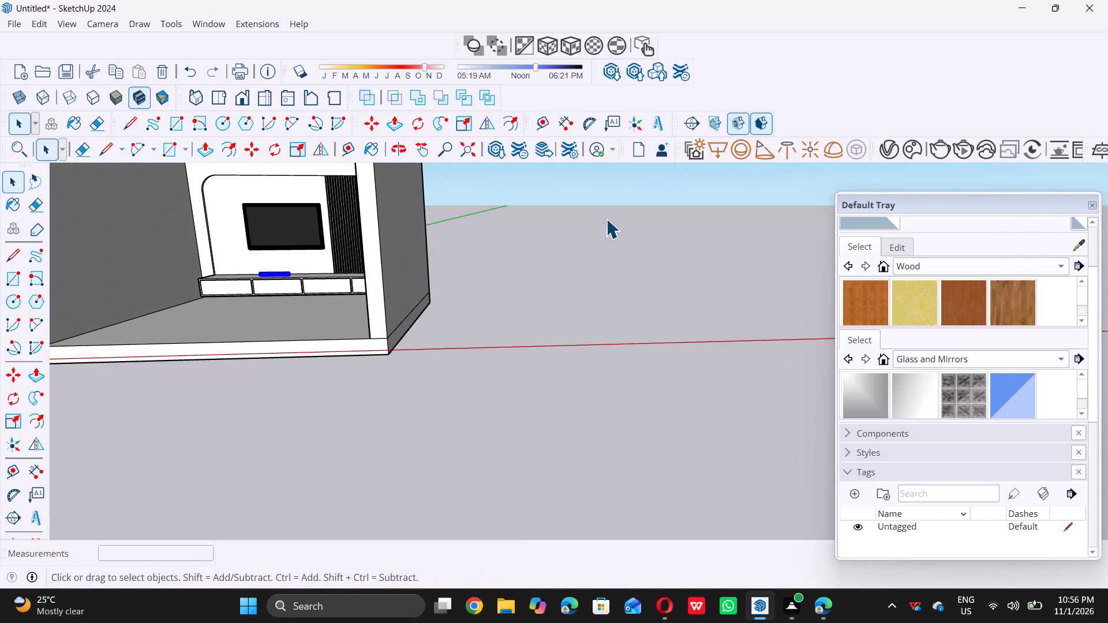
Examine the whole room from outside to check the resized speaker against the TV wall and drawer ledge.
scroll(260, 301, down, 11)
middle_drag(237, 301, 268, 299)
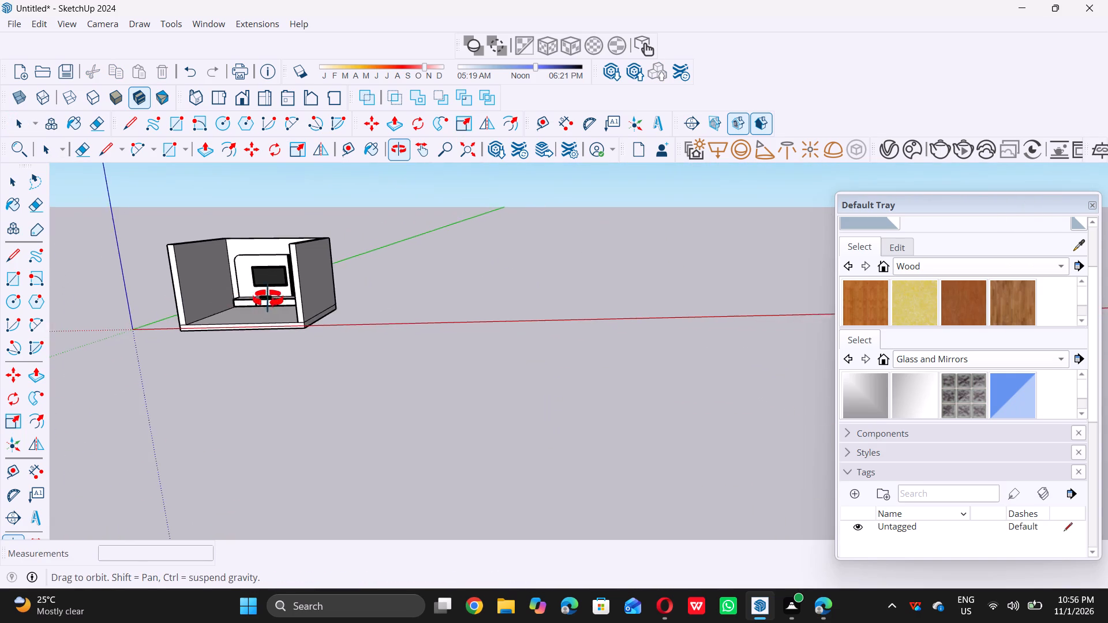
middle_drag(268, 299, 282, 291)
scroll(282, 291, up, 1)
scroll(264, 272, down, 3)
scroll(139, 225, up, 6)
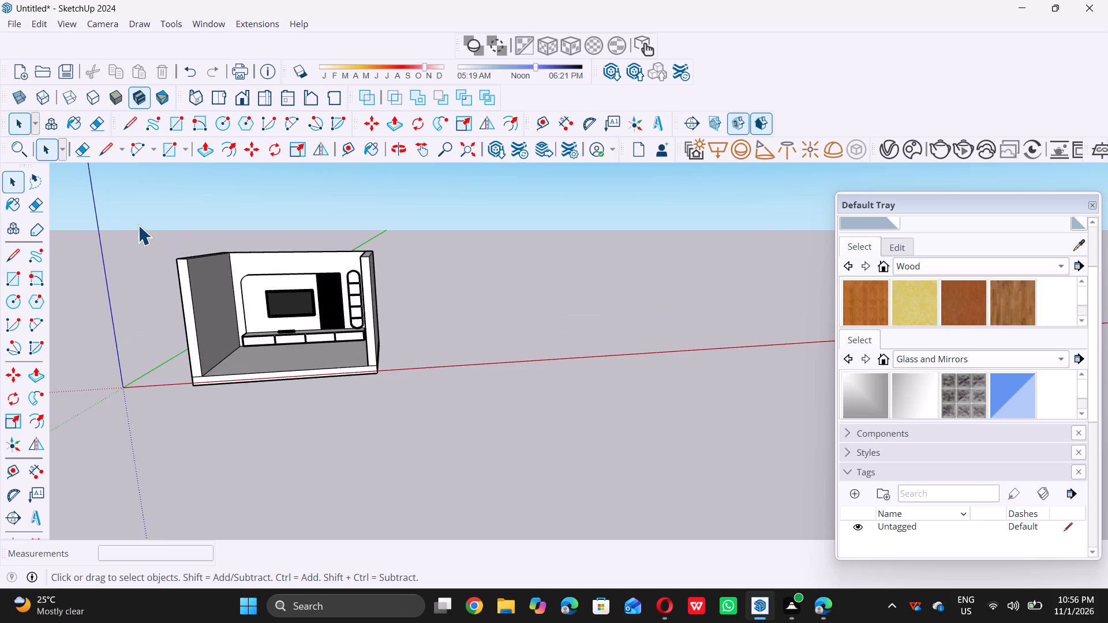
scroll(164, 228, up, 5)
Open 3D Warehouse and look through the speaker models.
click(500, 157)
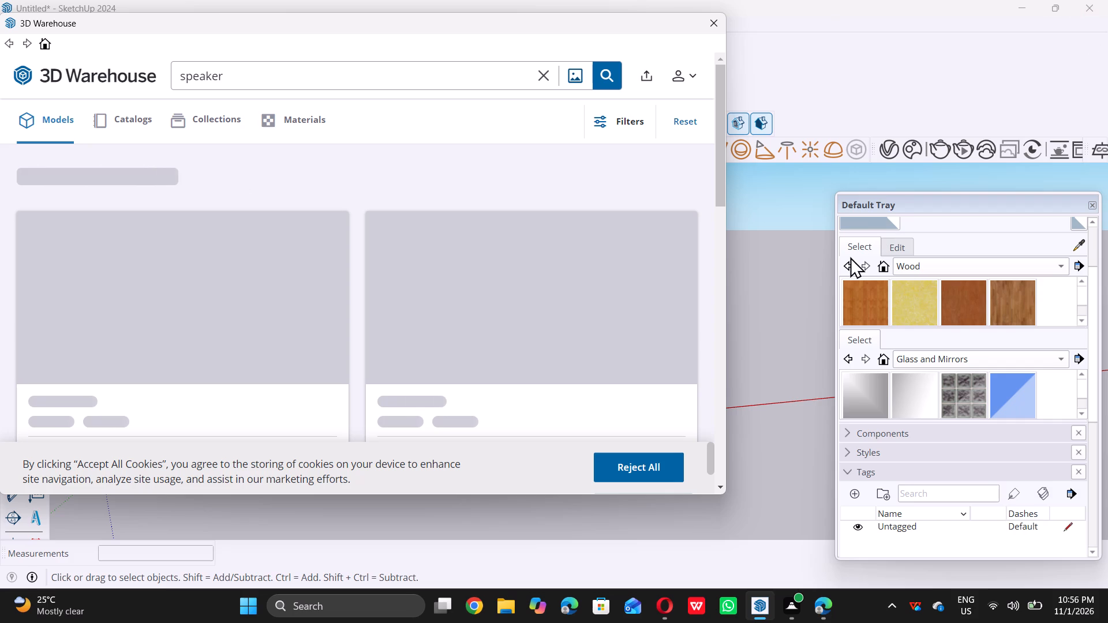
scroll(388, 334, down, 5)
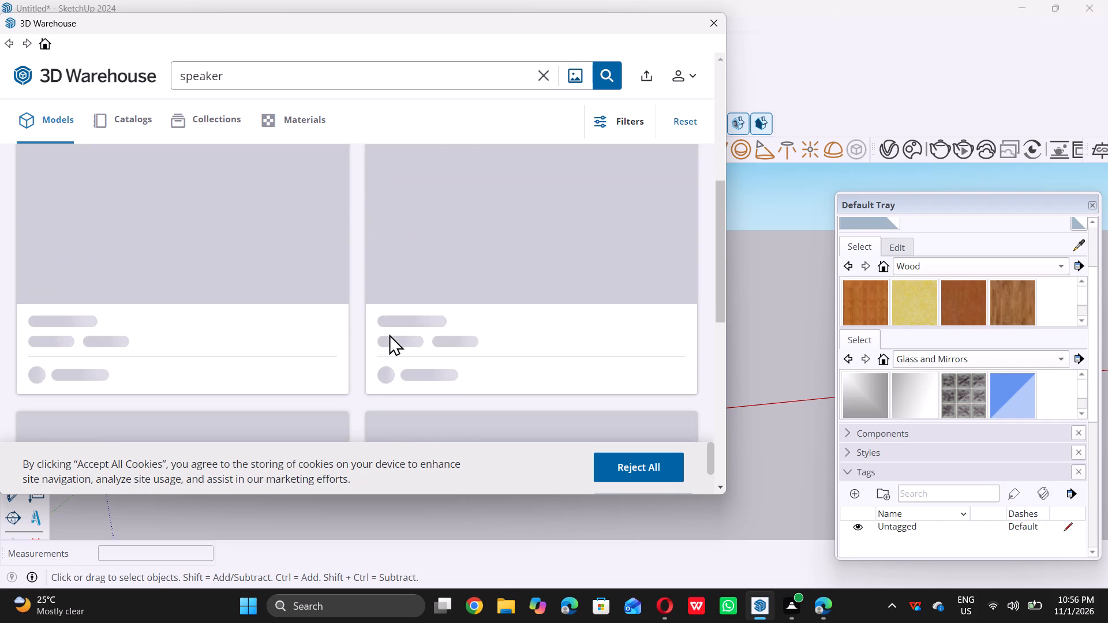
scroll(389, 334, up, 3)
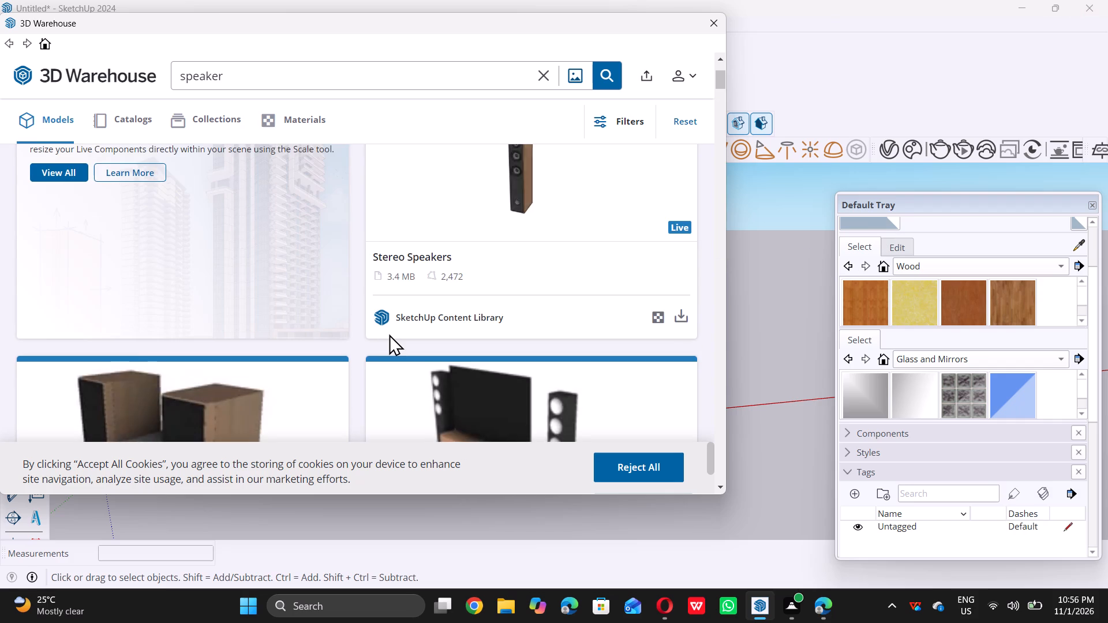
scroll(389, 334, down, 7)
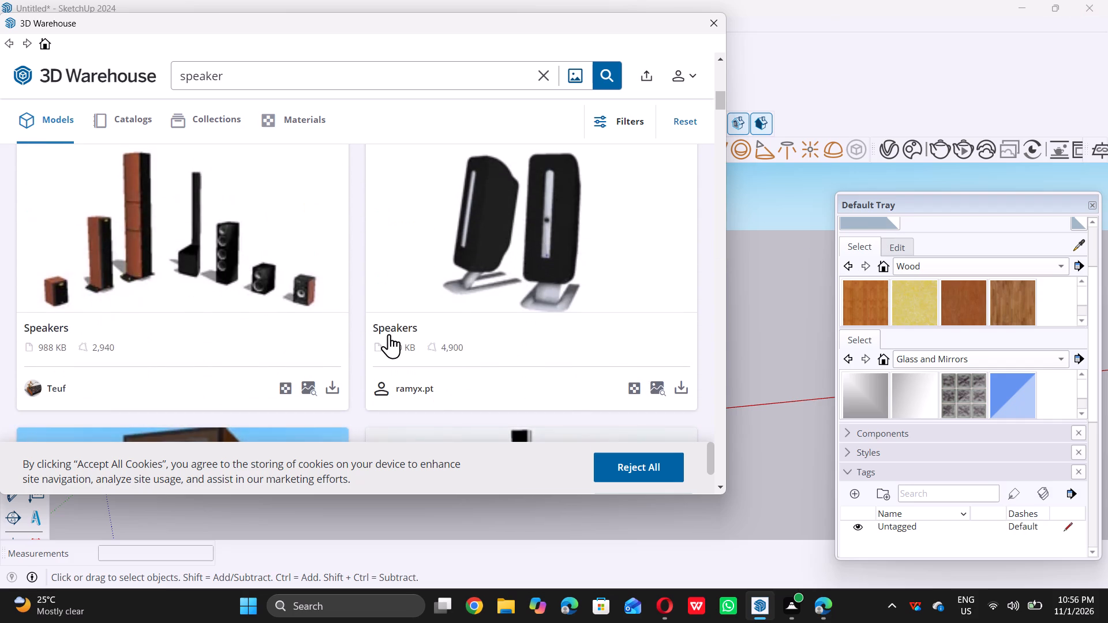
scroll(389, 334, down, 5)
scroll(379, 317, up, 11)
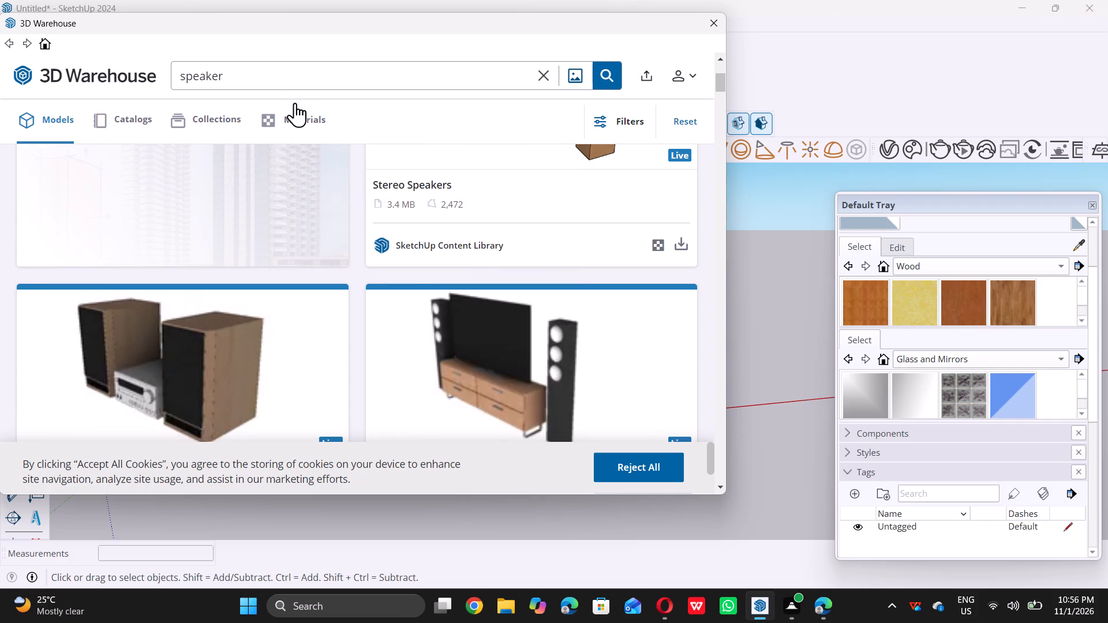
Replace the speaker query and search 3D Warehouse for "frame".
double_click(289, 78)
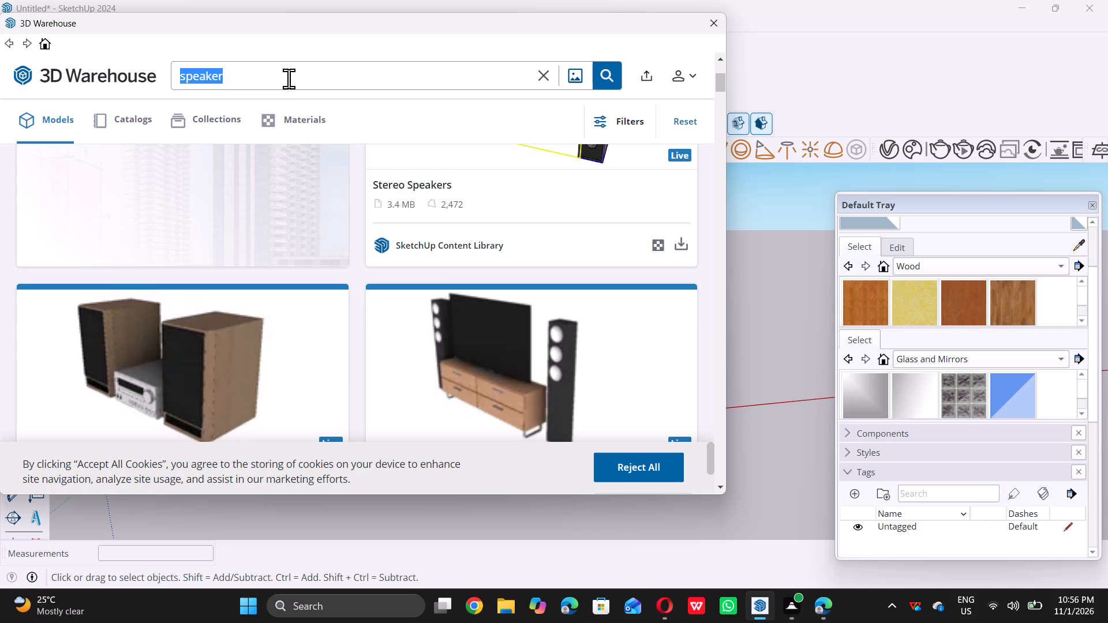
key(BackSpace)
key(f)
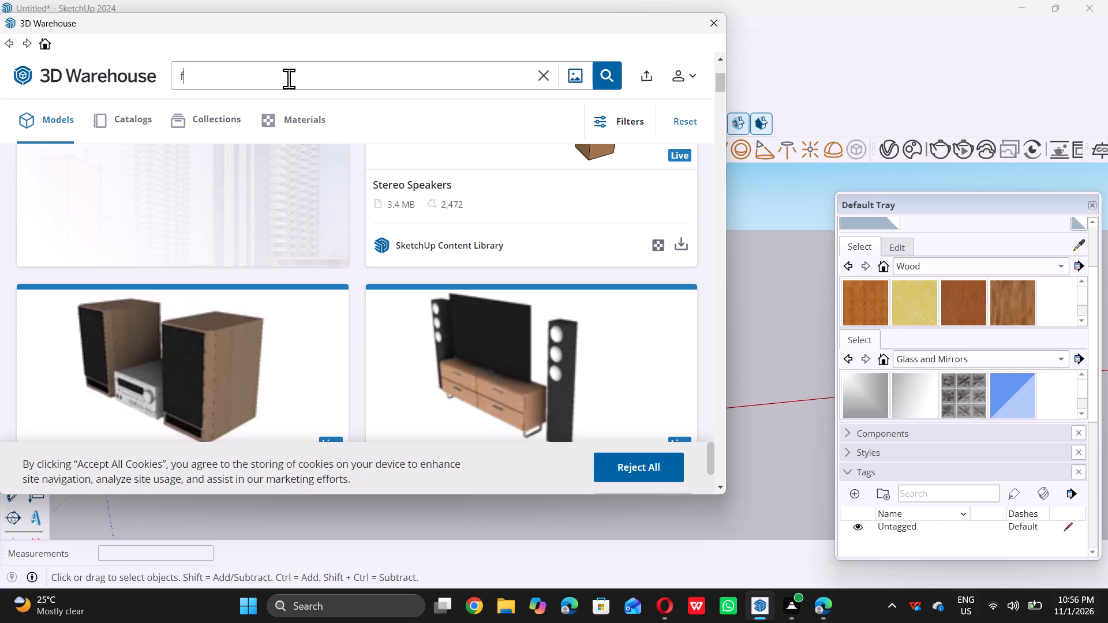
text(rame)
key(Return)
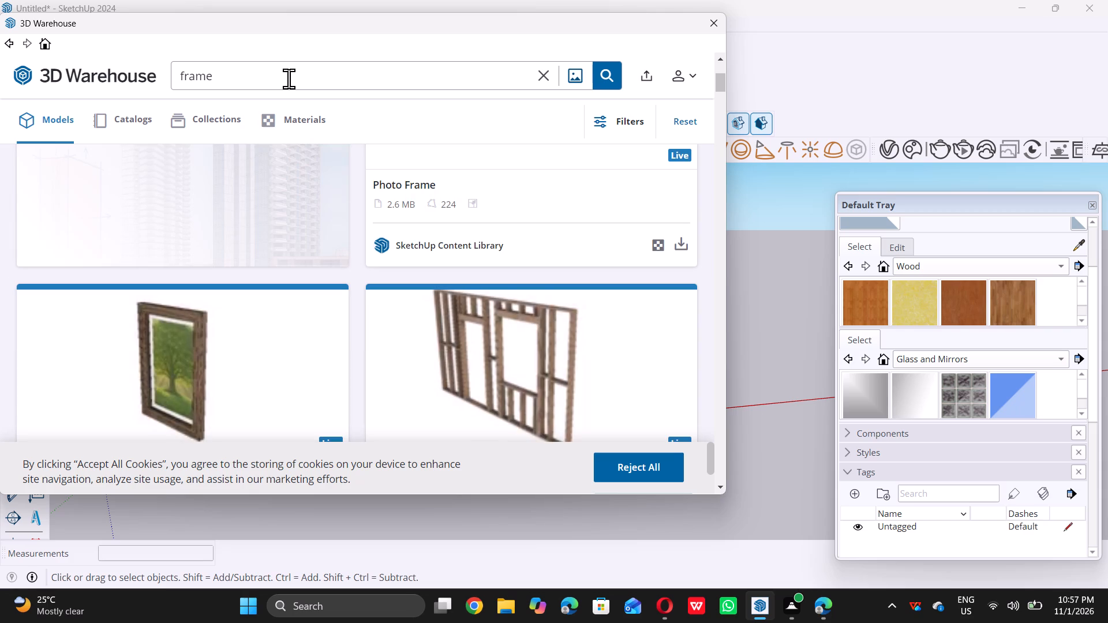
Look through the frame models for a picture frame or wall-art set that suits the room.
scroll(312, 254, down, 7)
scroll(338, 272, up, 2)
scroll(338, 272, down, 5)
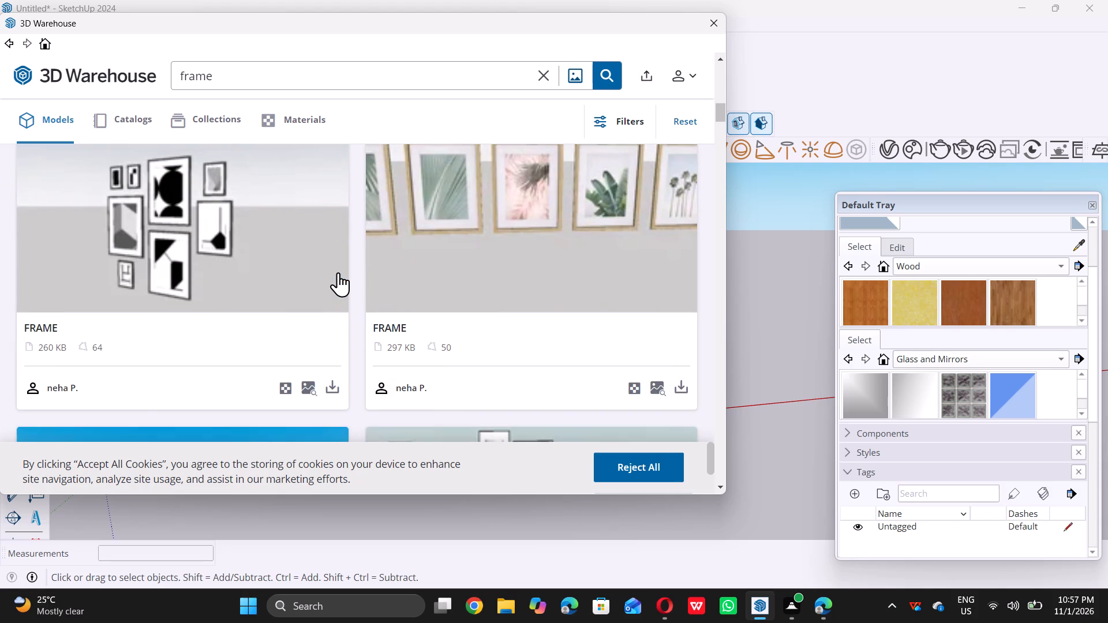
scroll(338, 272, down, 12)
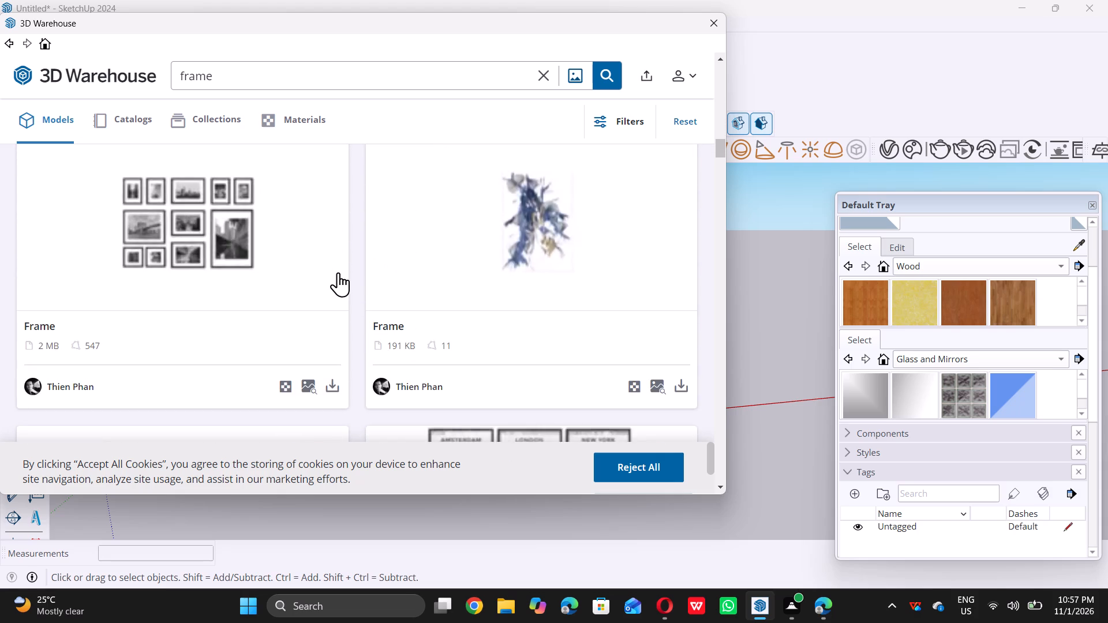
scroll(338, 272, up, 7)
scroll(338, 272, down, 7)
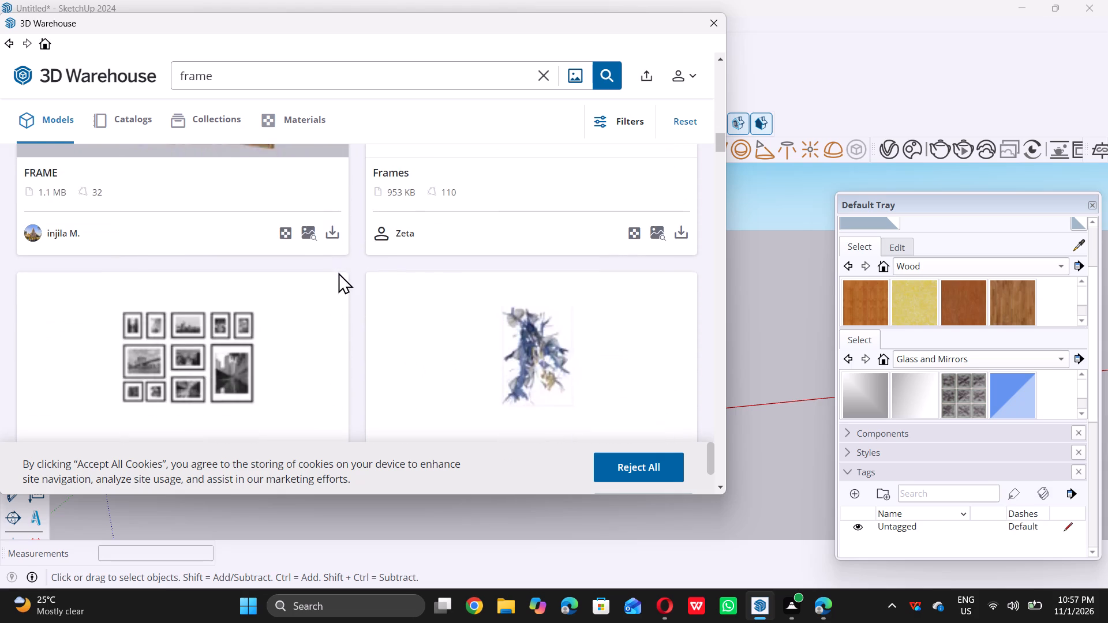
scroll(338, 272, down, 10)
scroll(338, 272, up, 4)
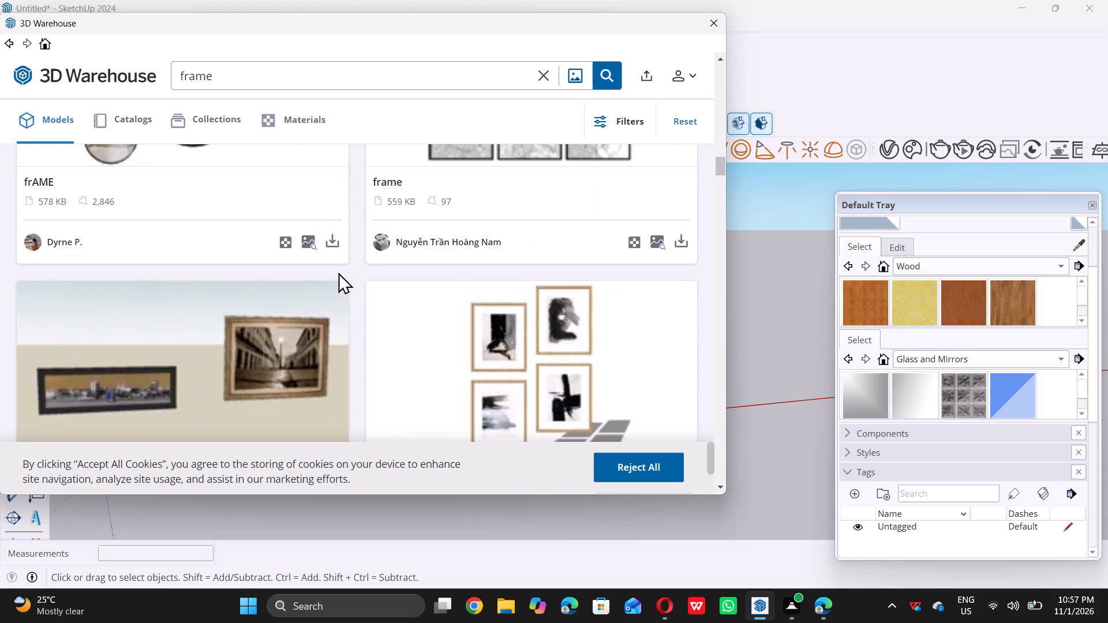
scroll(338, 272, down, 7)
scroll(338, 272, up, 5)
scroll(338, 272, down, 4)
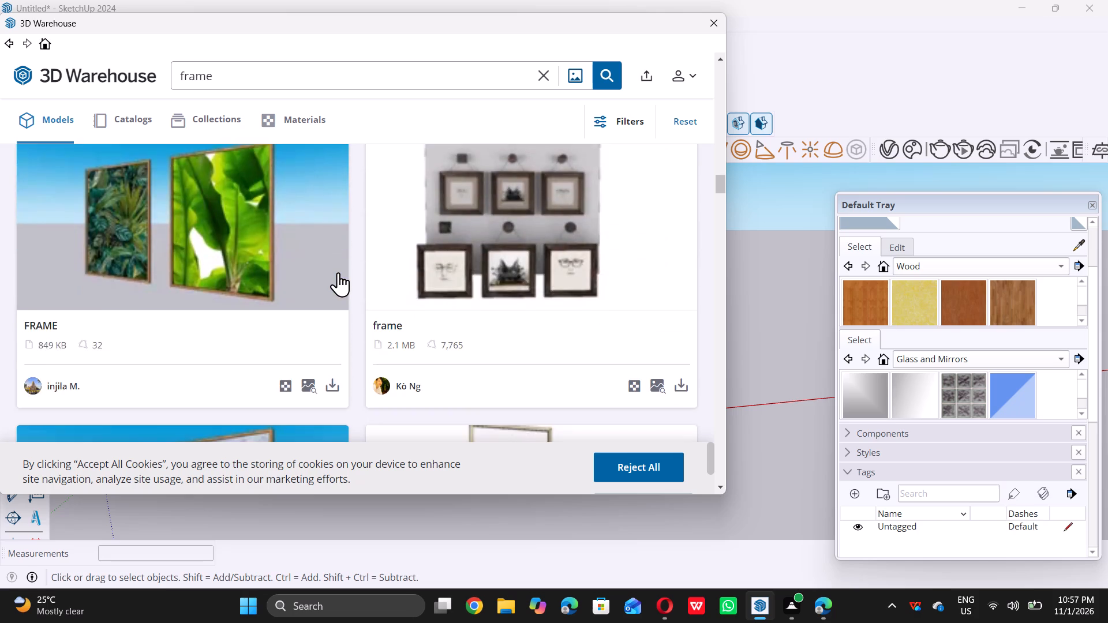
scroll(338, 272, down, 6)
scroll(338, 272, up, 4)
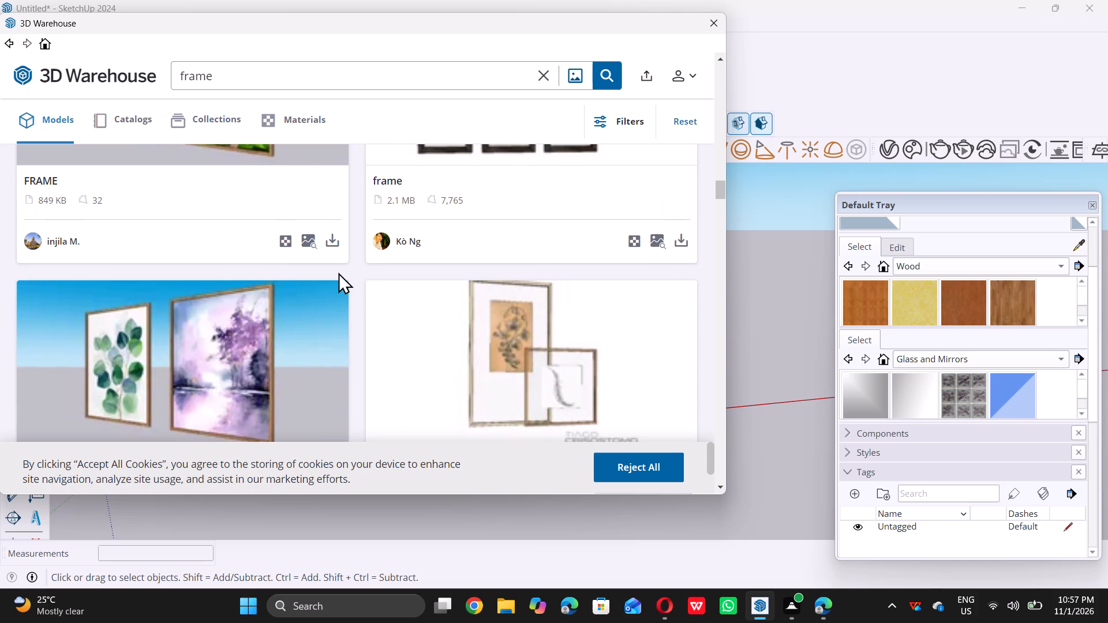
scroll(338, 272, down, 2)
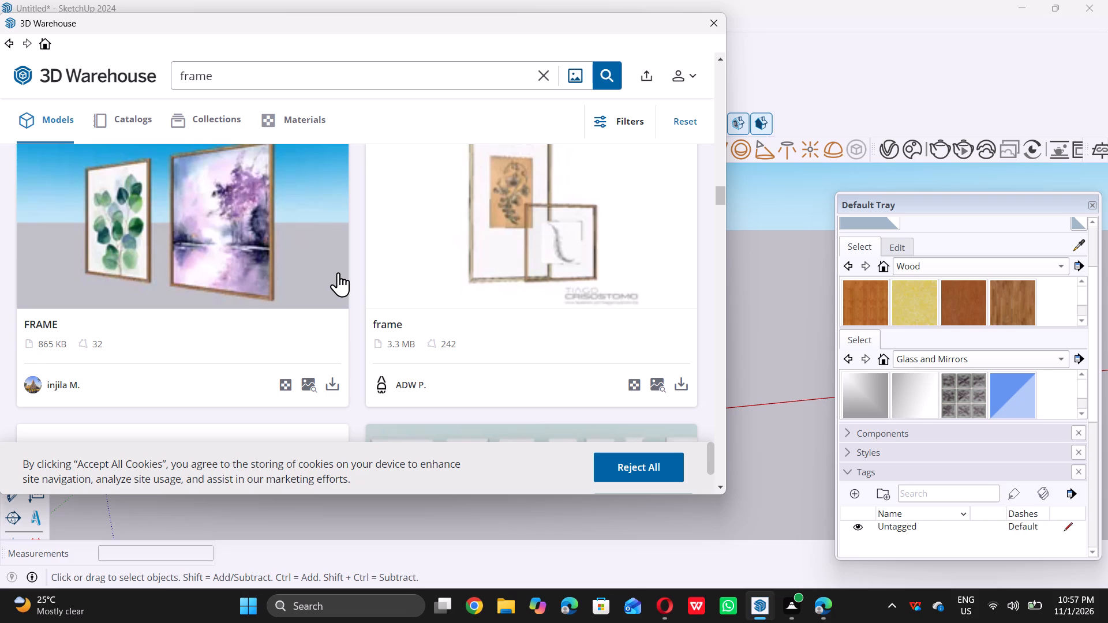
scroll(338, 272, down, 1)
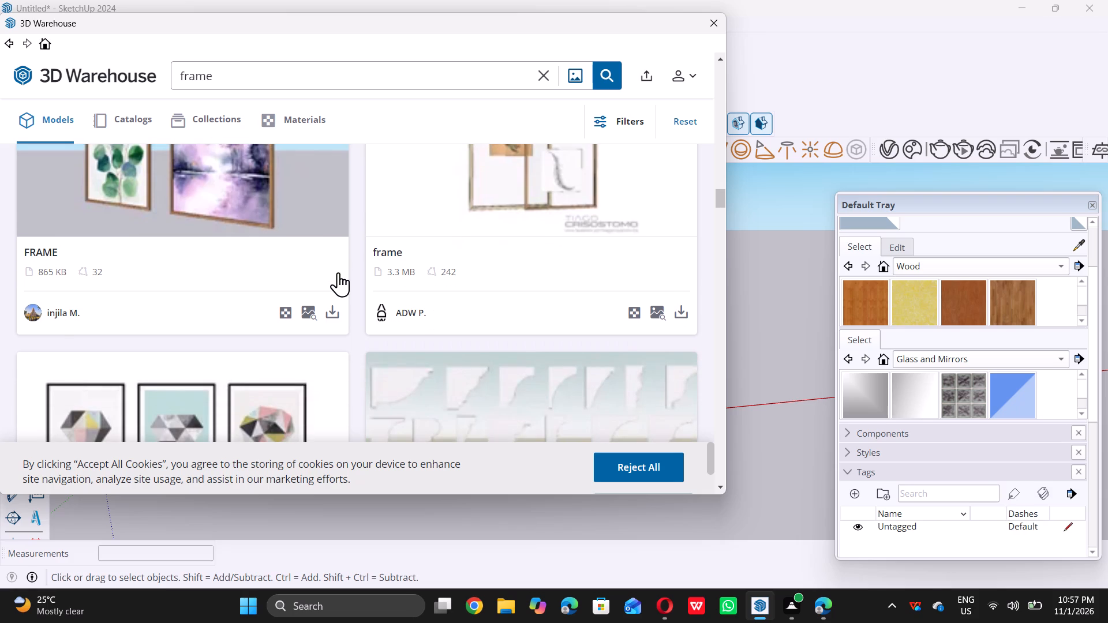
scroll(338, 272, down, 1)
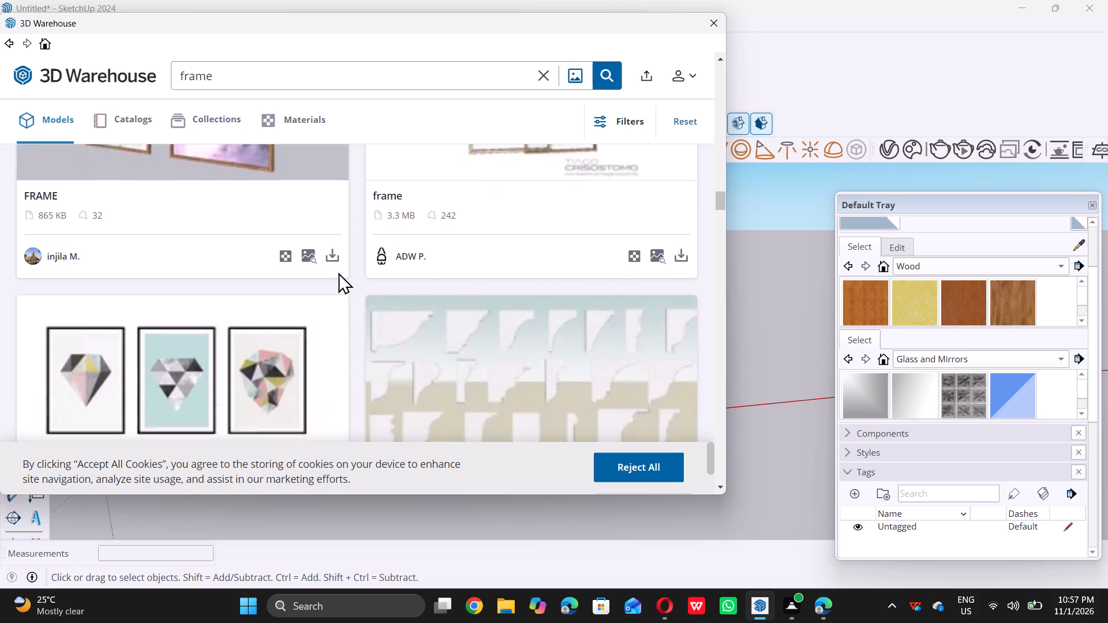
scroll(338, 272, down, 8)
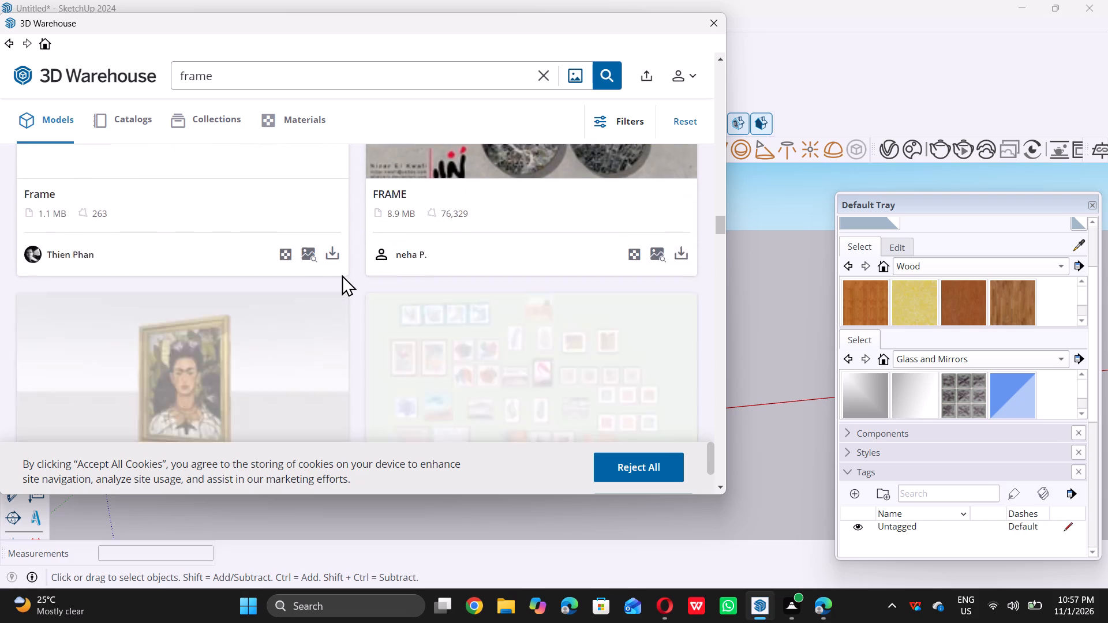
scroll(342, 275, down, 7)
scroll(342, 275, up, 1)
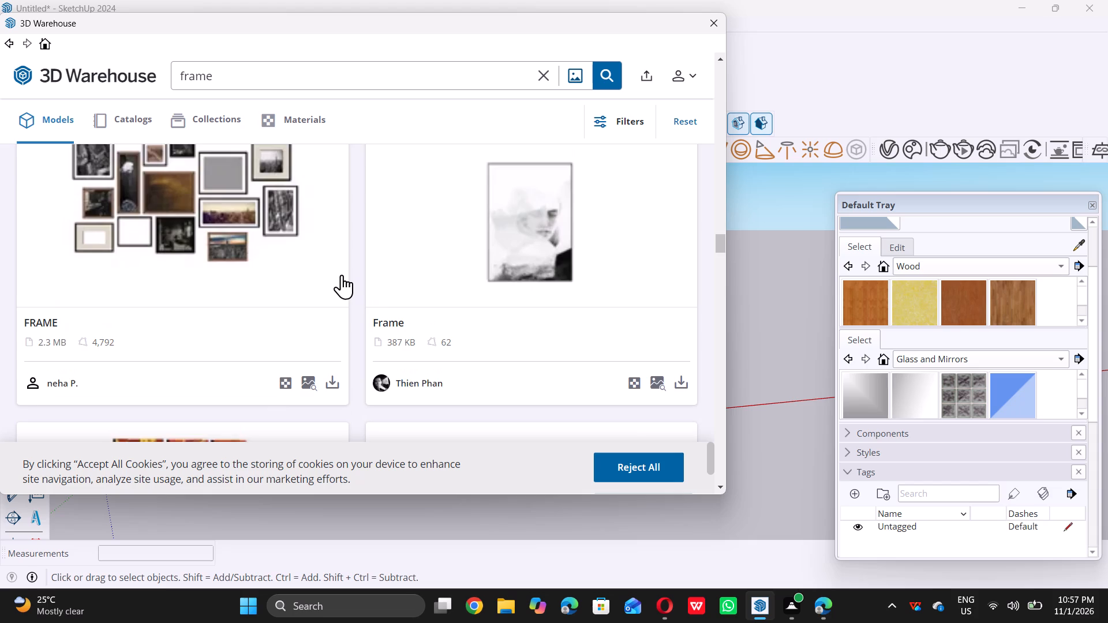
scroll(342, 275, down, 9)
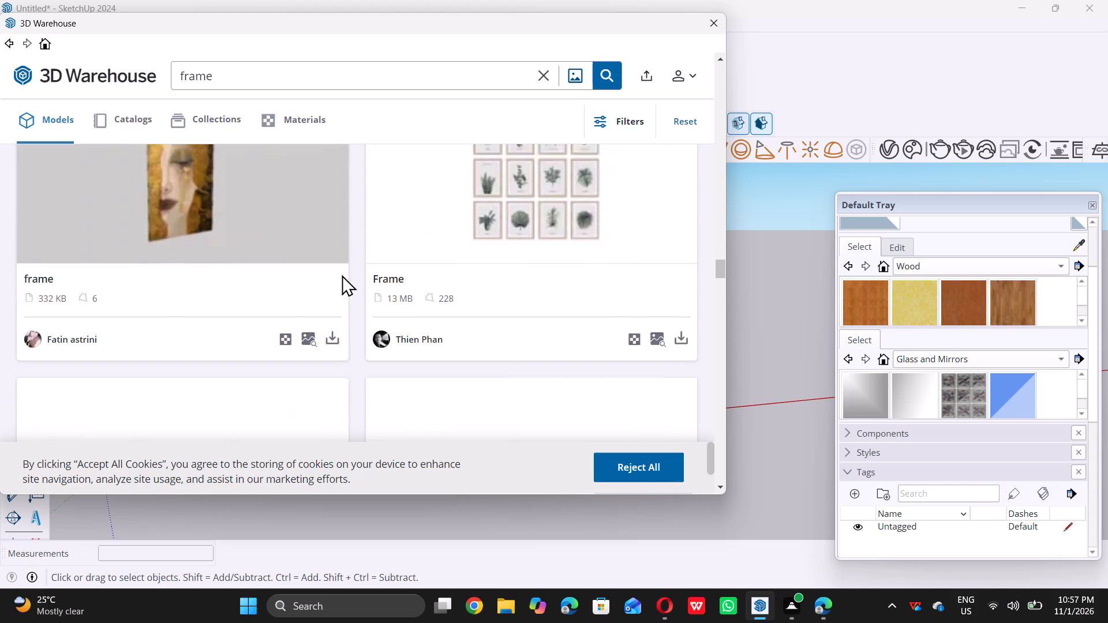
scroll(342, 275, down, 5)
scroll(342, 275, up, 3)
scroll(342, 275, down, 4)
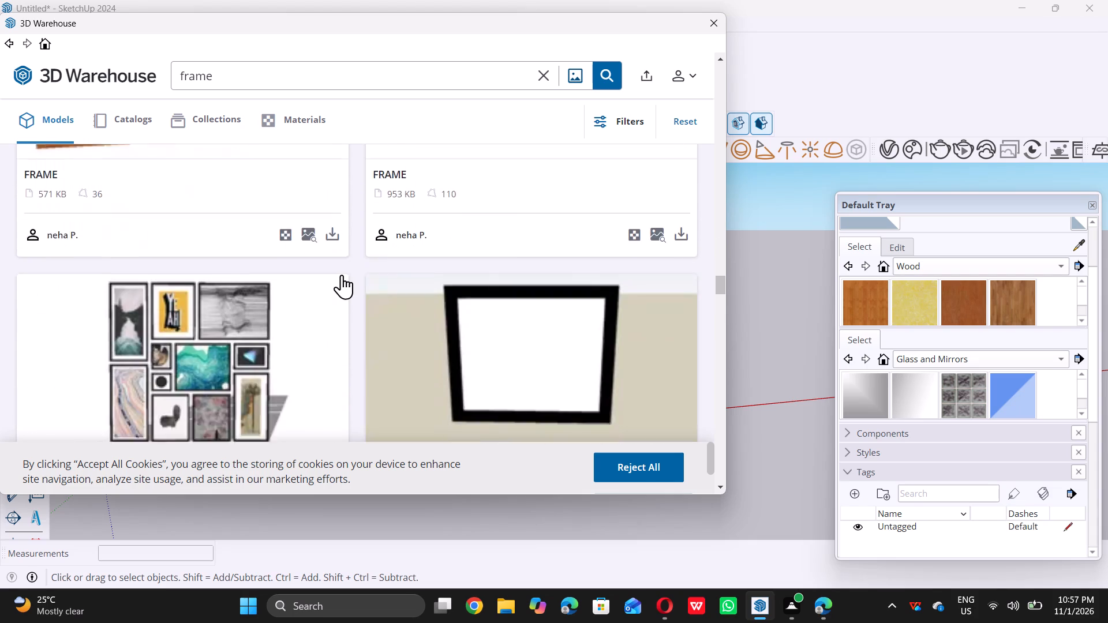
scroll(342, 275, down, 9)
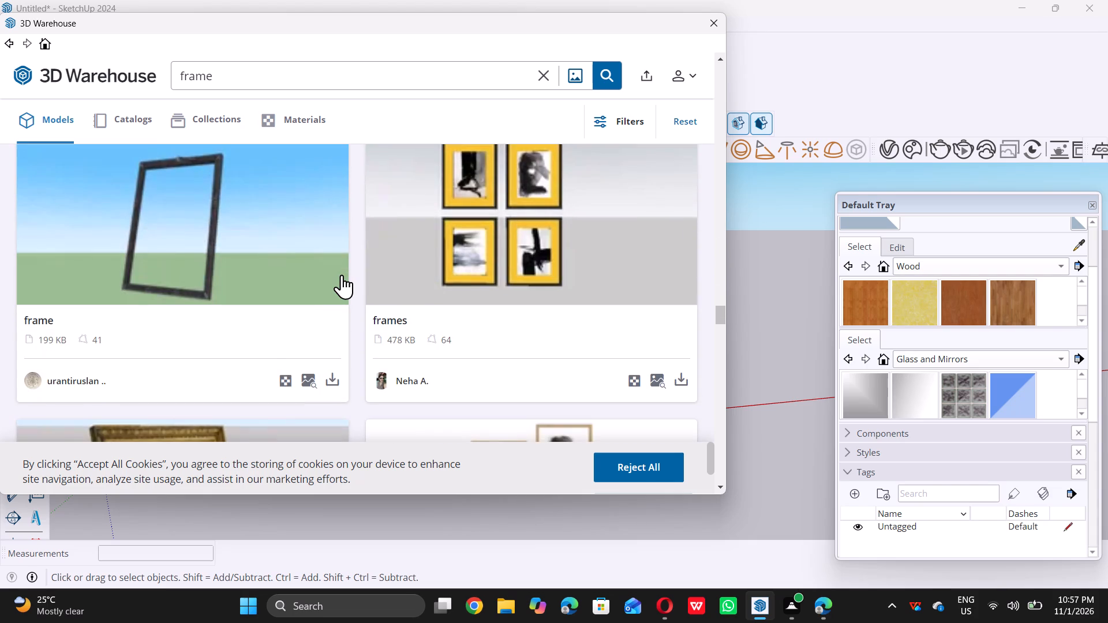
scroll(342, 275, down, 7)
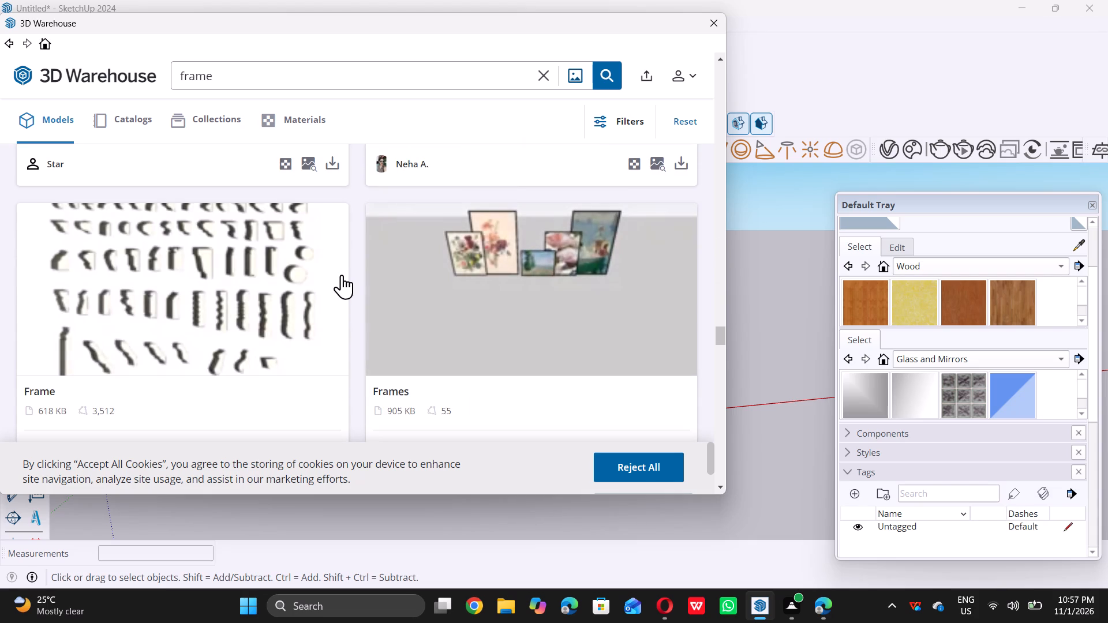
scroll(342, 275, down, 11)
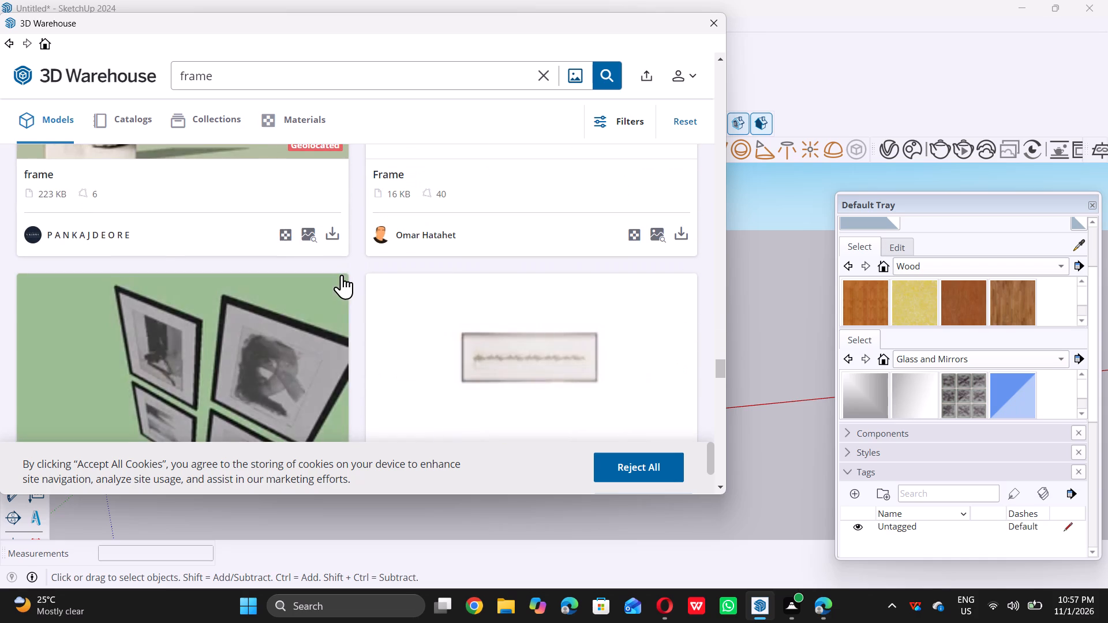
scroll(342, 275, down, 14)
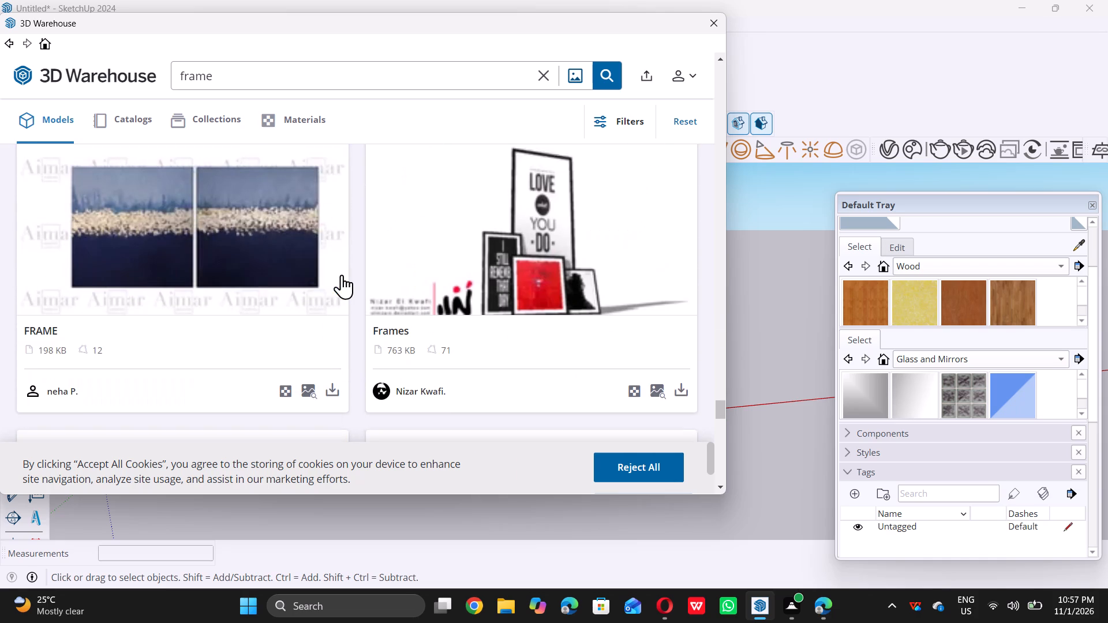
scroll(342, 275, down, 7)
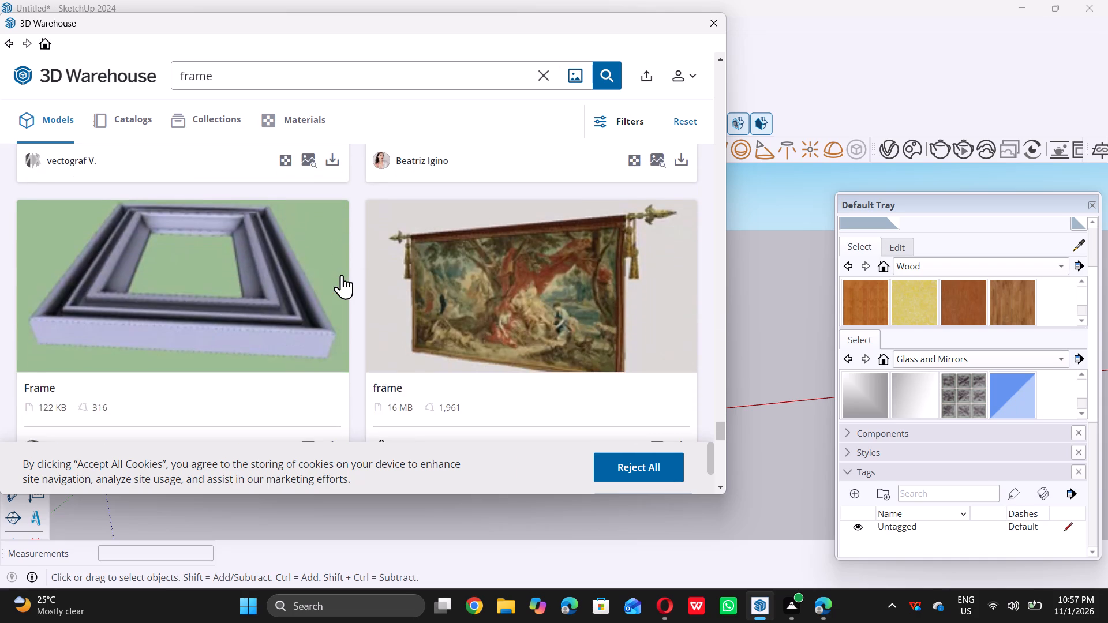
scroll(342, 275, down, 12)
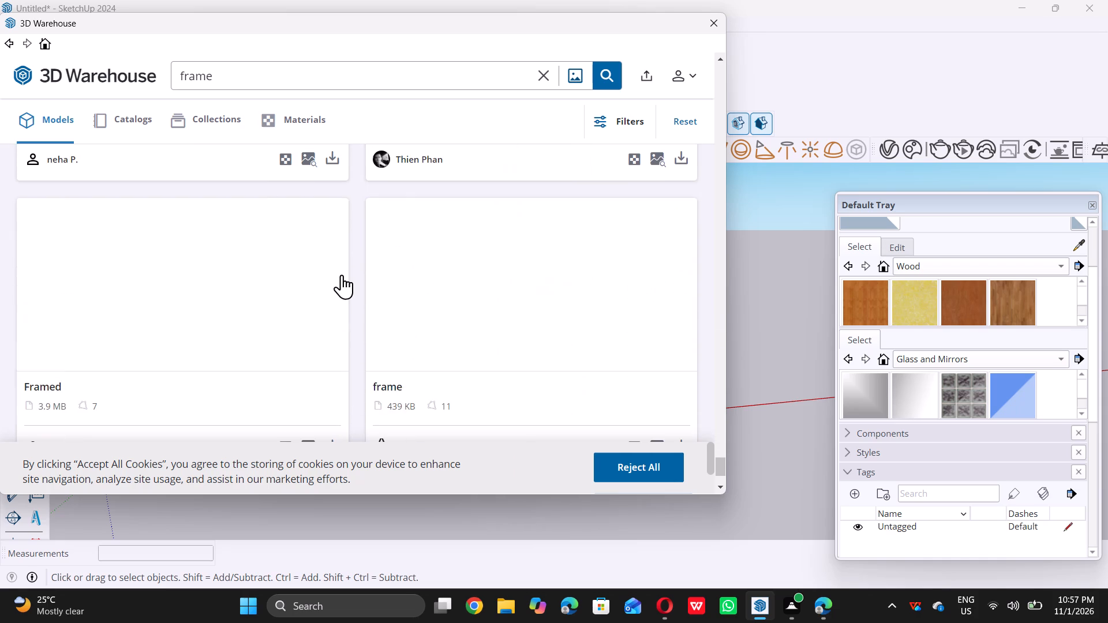
scroll(342, 275, down, 7)
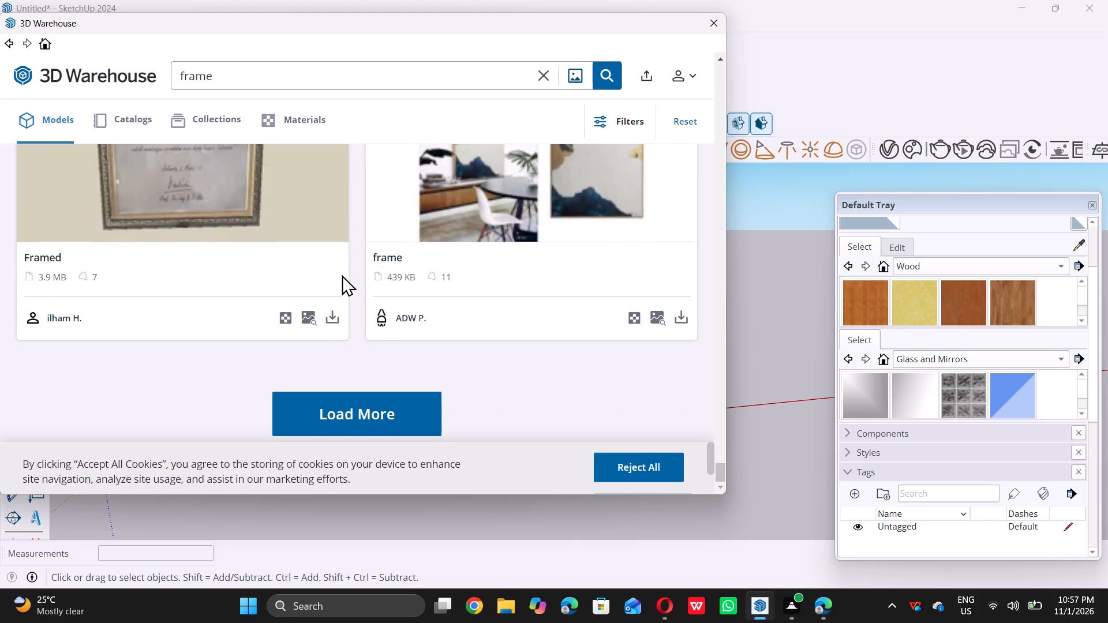
Load more frame results and continue looking through the additional picture frame models.
scroll(342, 275, down, 3)
double_click(403, 404)
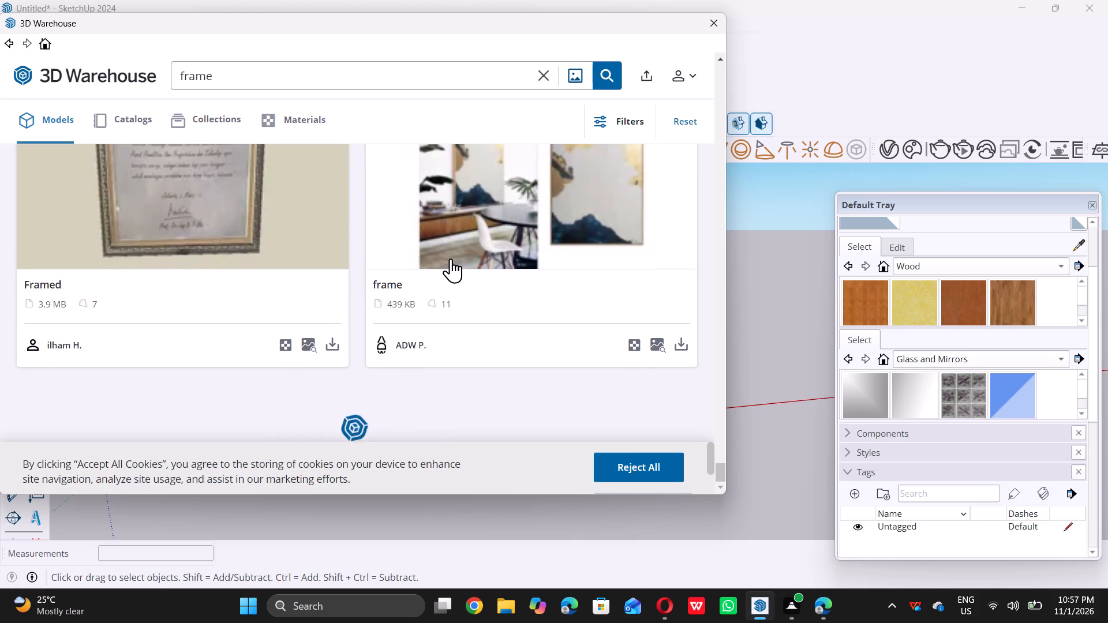
scroll(451, 258, down, 12)
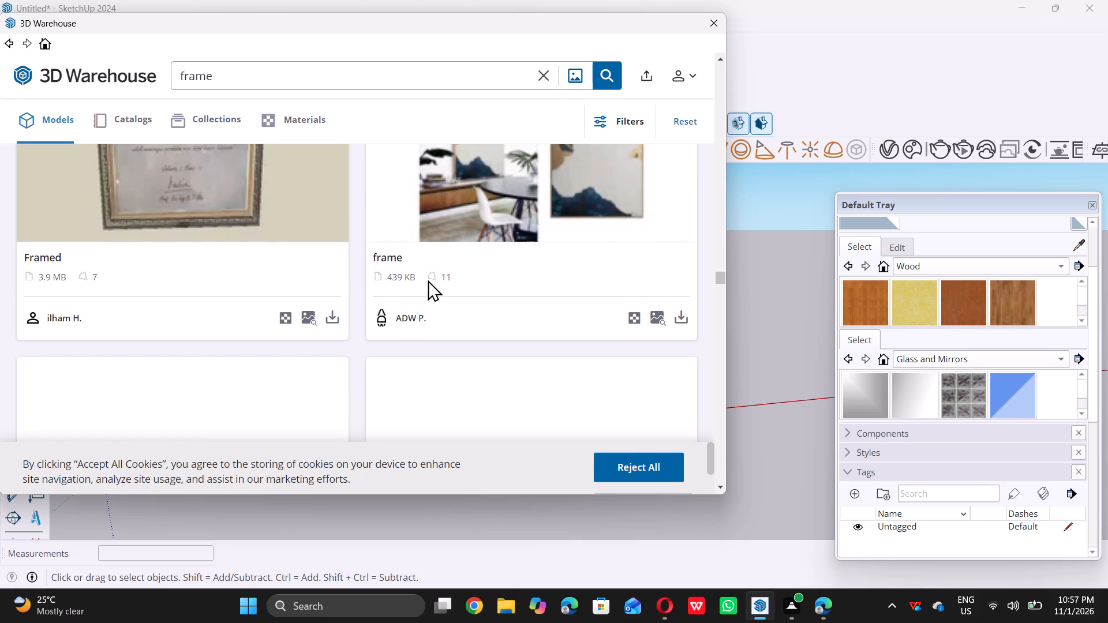
scroll(435, 271, down, 5)
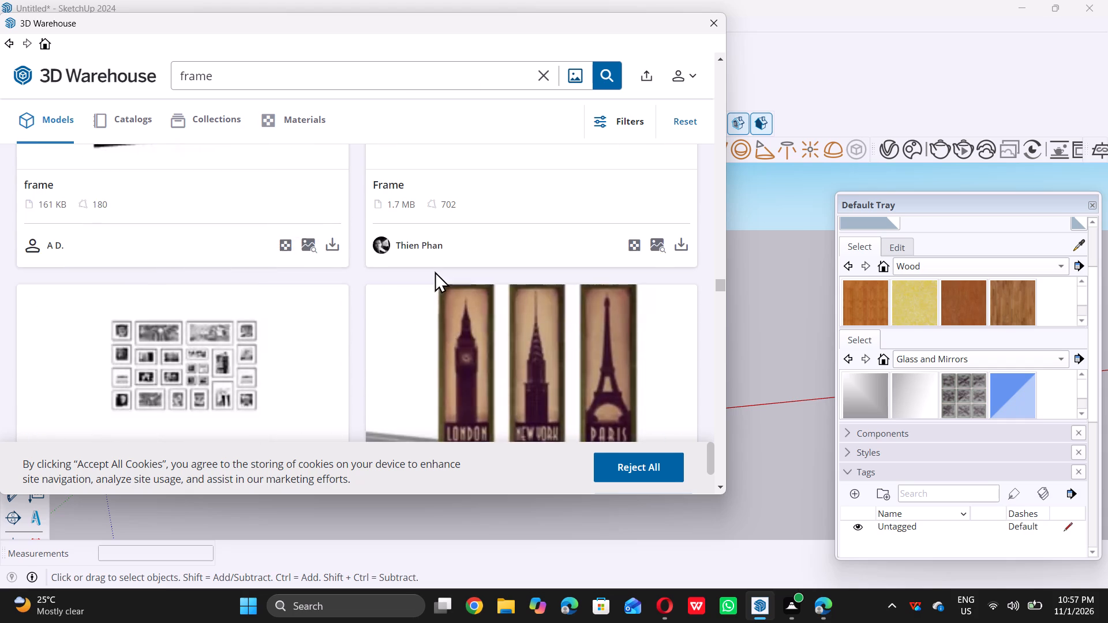
scroll(435, 271, down, 9)
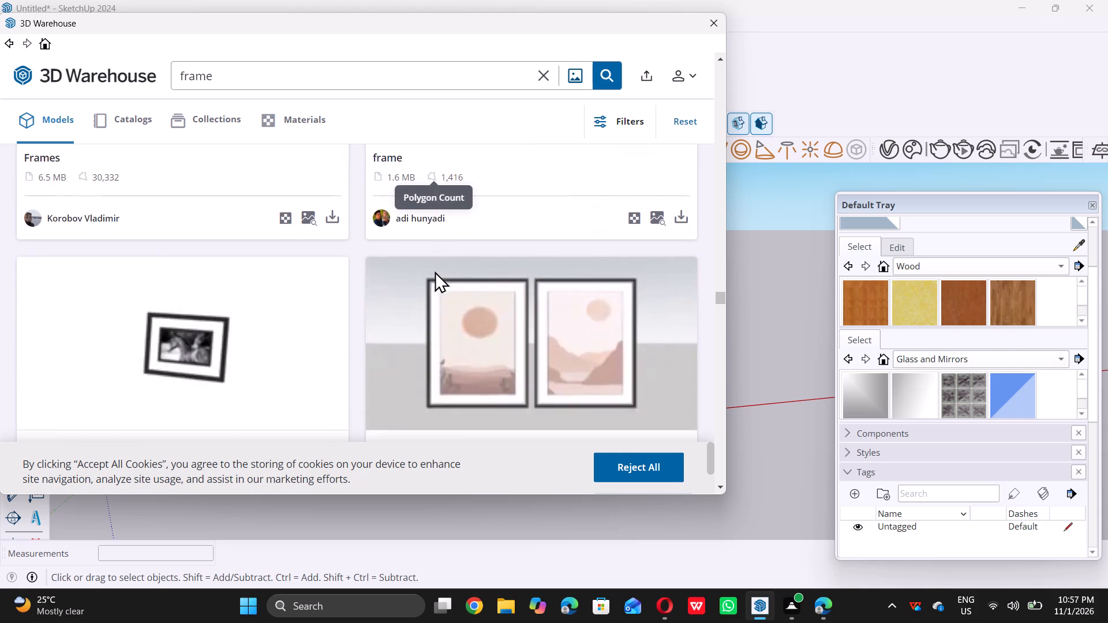
scroll(435, 271, down, 11)
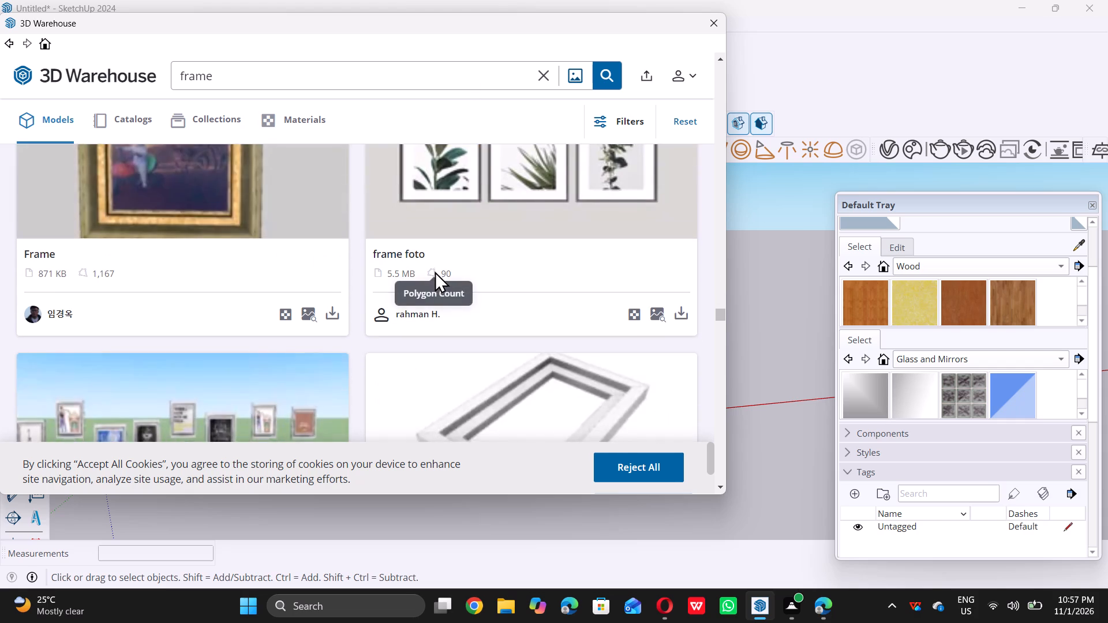
scroll(435, 271, down, 3)
scroll(435, 271, up, 1)
scroll(435, 271, down, 4)
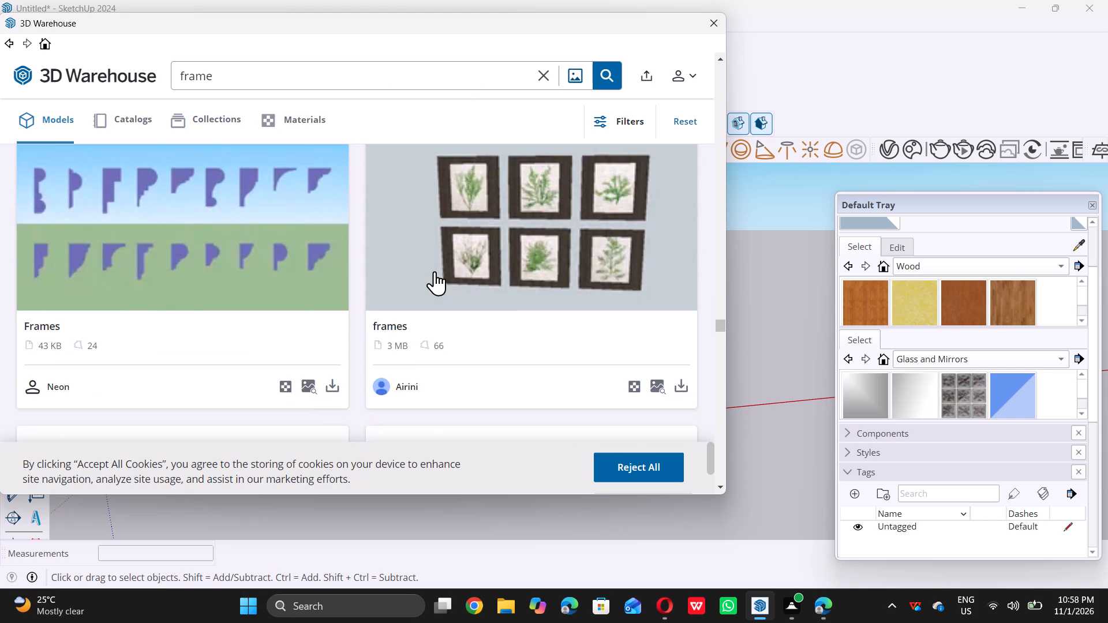
scroll(435, 271, down, 10)
scroll(435, 271, up, 3)
scroll(435, 271, down, 3)
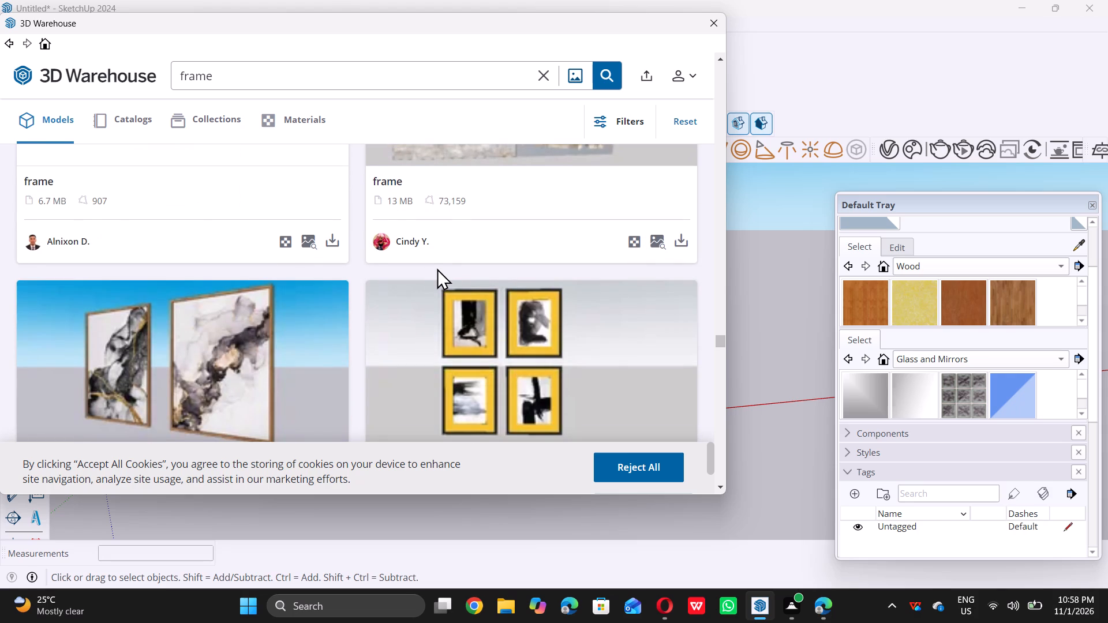
scroll(437, 268, down, 6)
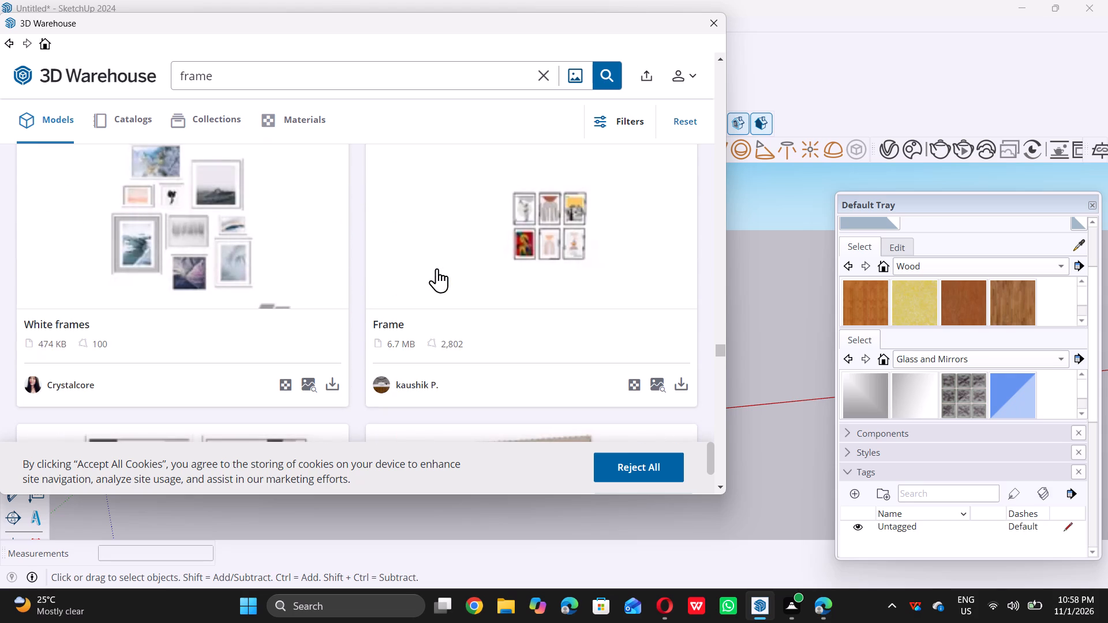
scroll(437, 268, down, 4)
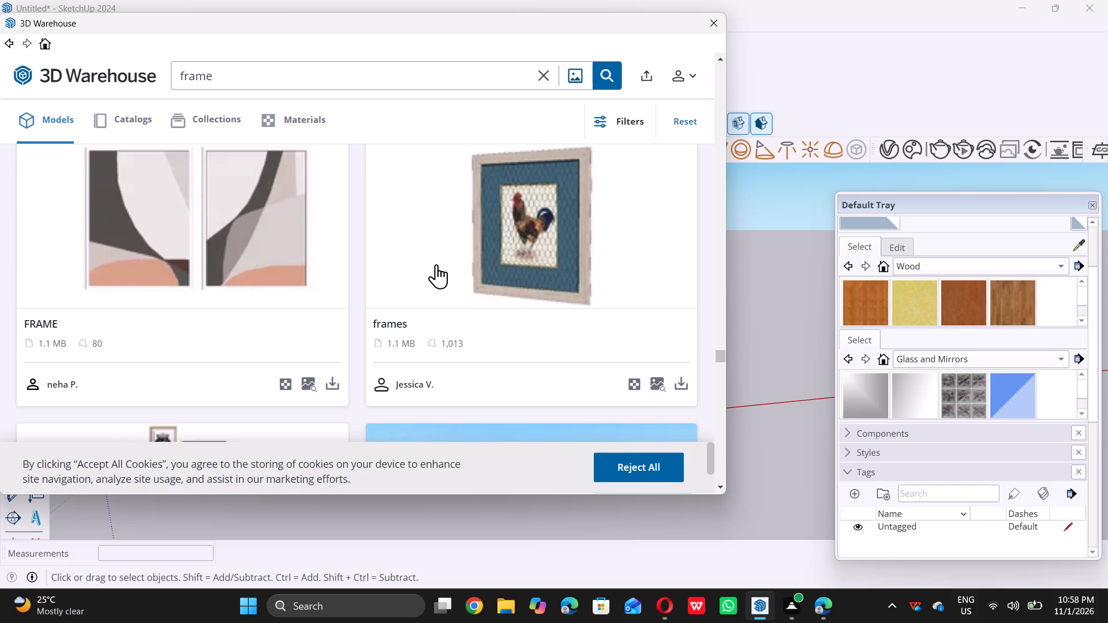
scroll(437, 261, down, 5)
scroll(437, 261, up, 2)
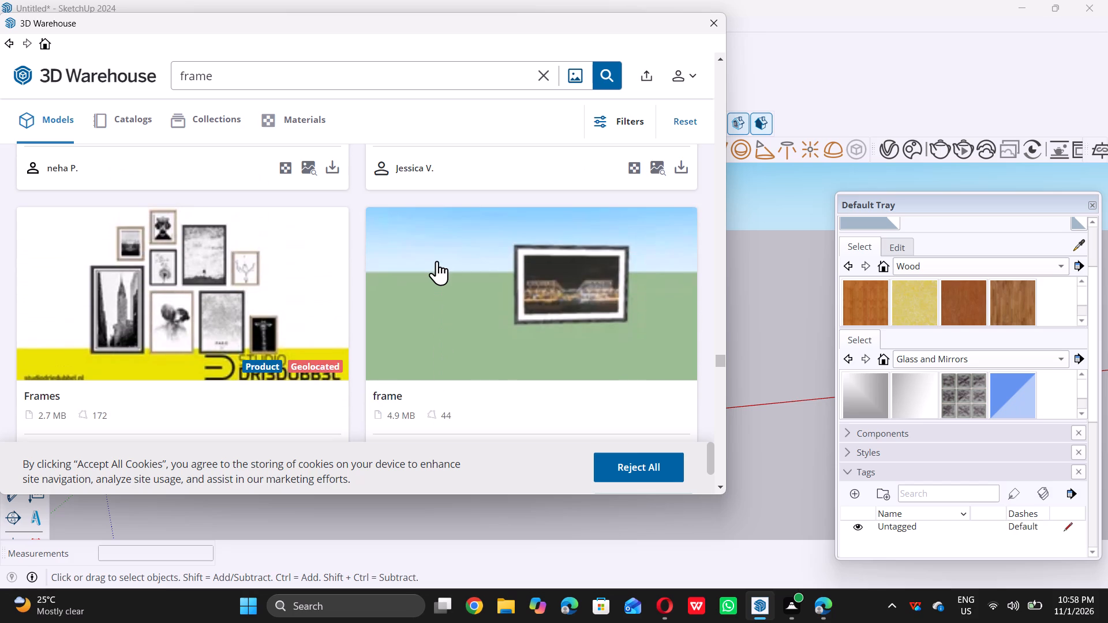
scroll(437, 261, down, 5)
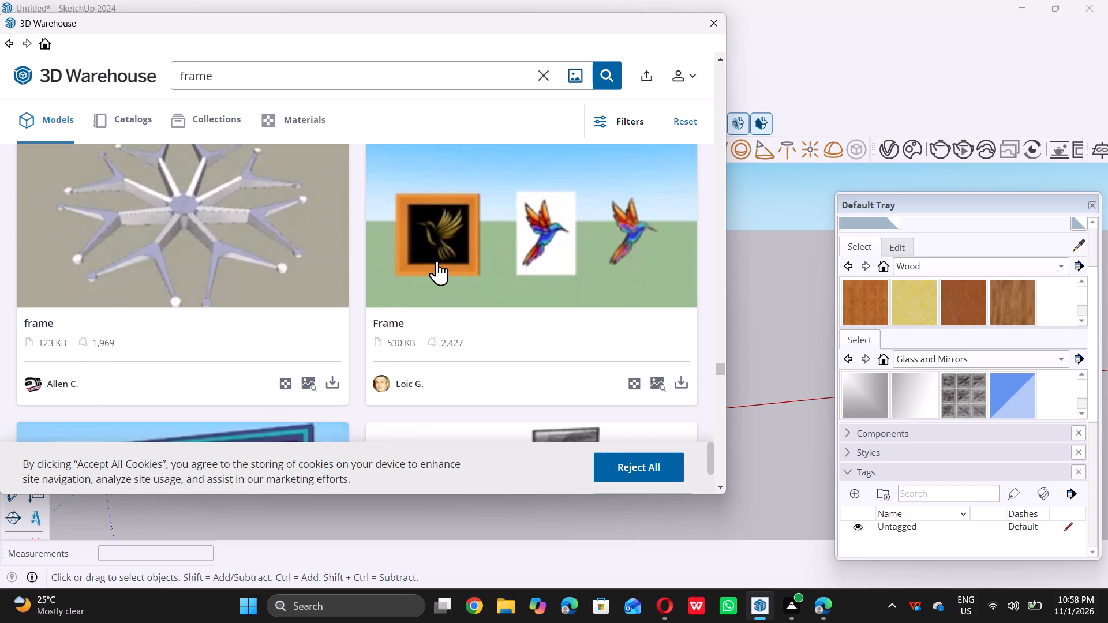
scroll(437, 261, down, 4)
scroll(437, 261, up, 1)
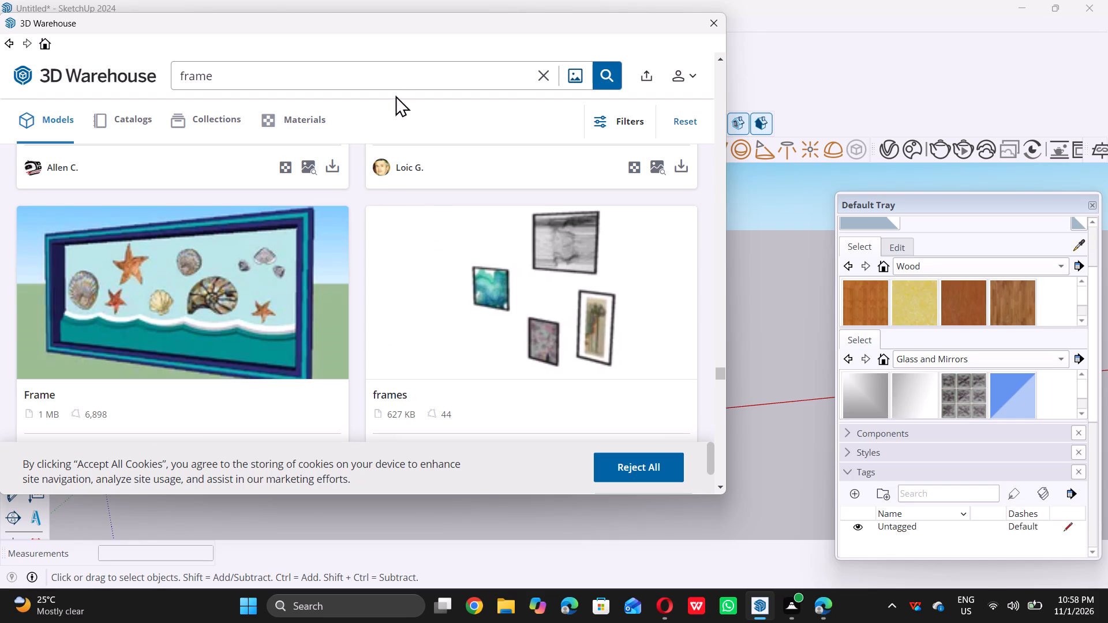
Replace the frame query and search 3D Warehouse for "god photo".
click(399, 78)
key(BackSpace)
key(BackSpace)
key(BackSpace)
key(BackSpace)
key(BackSpace)
key(BackSpace)
key(BackSpace)
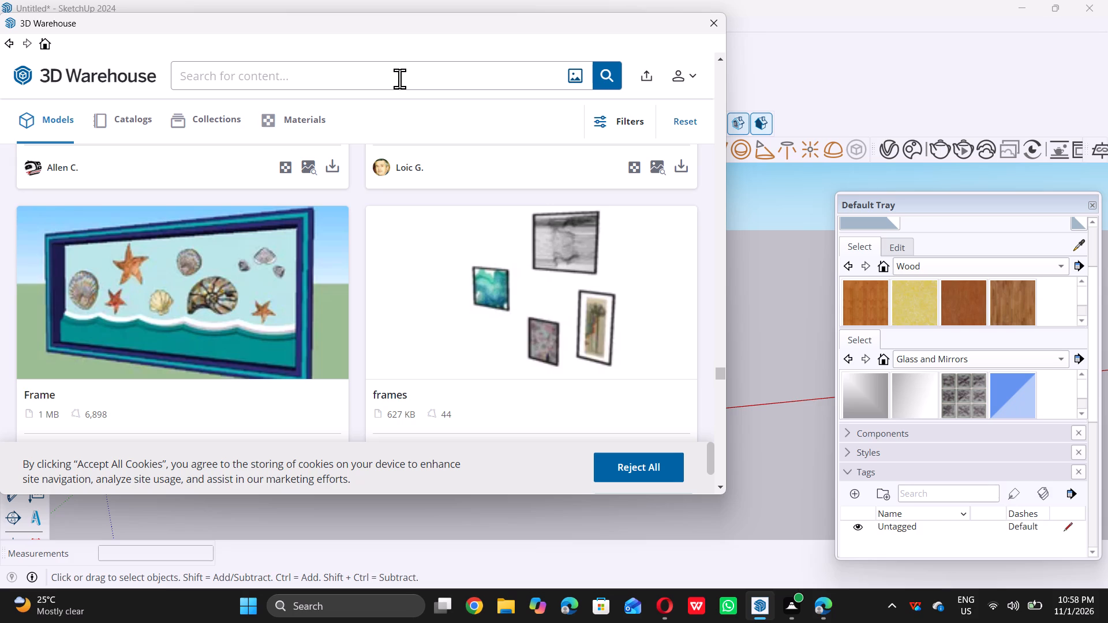
text(god)
key(space)
key(f)
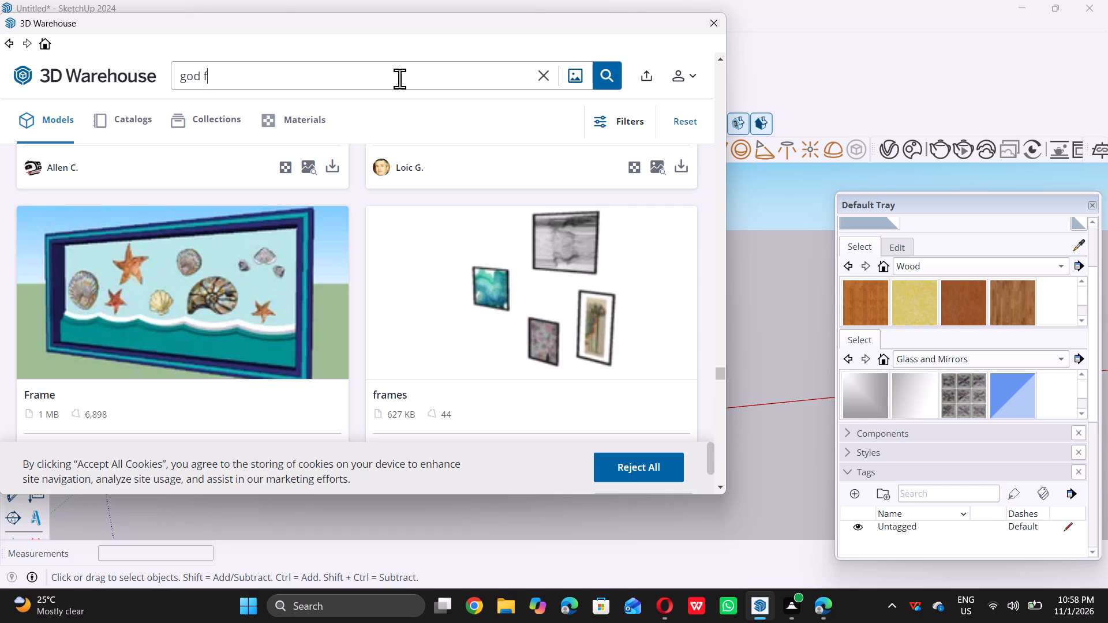
key(BackSpace)
text(pho)
text(to)
key(Return)
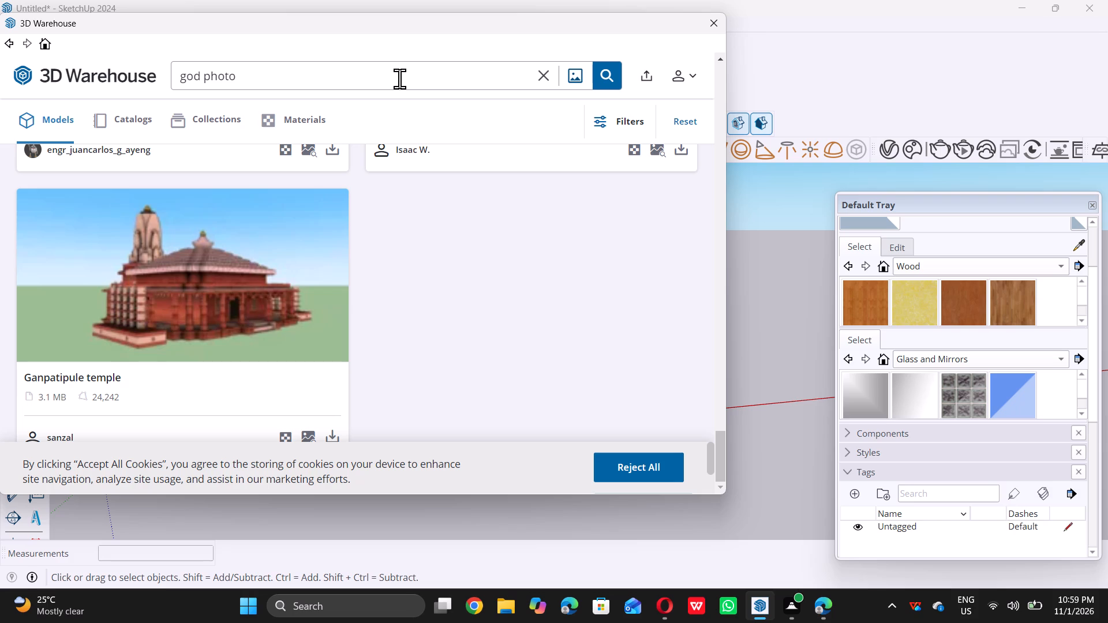
Look through the god photo models for a framed picture that suits the room.
scroll(428, 227, down, 4)
scroll(428, 239, up, 6)
scroll(428, 239, down, 2)
scroll(428, 239, up, 5)
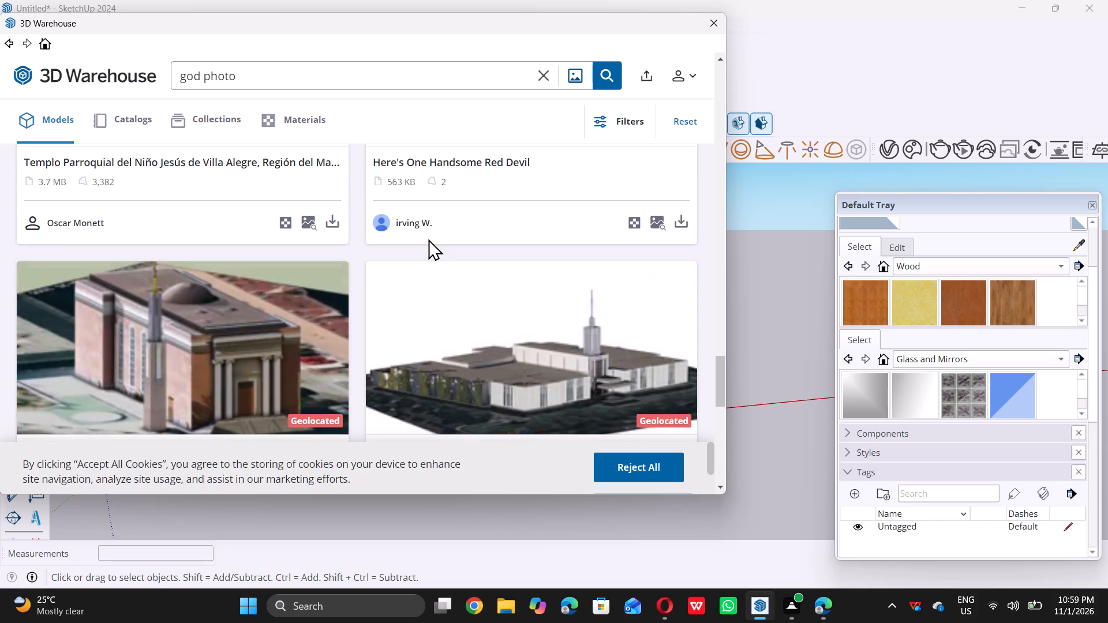
scroll(428, 239, up, 12)
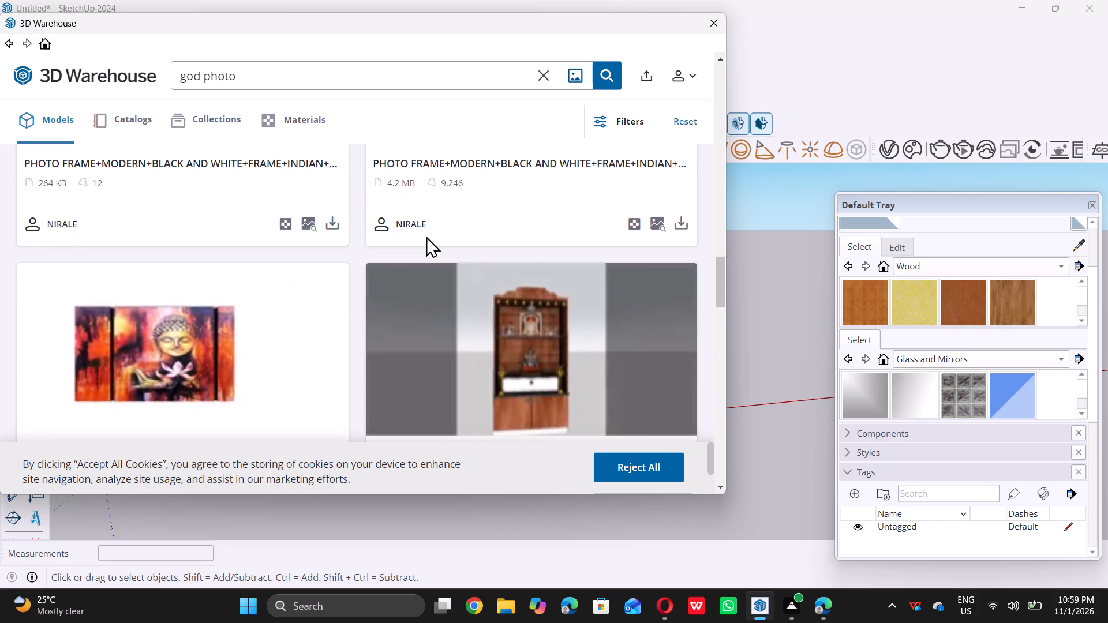
scroll(426, 236, down, 4)
scroll(426, 236, up, 6)
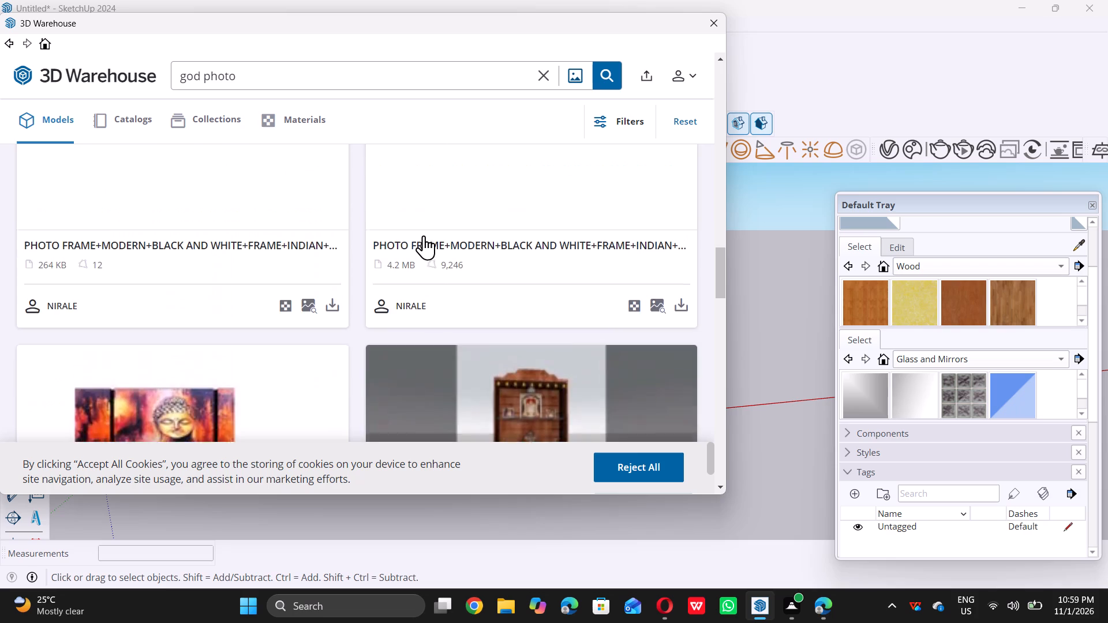
scroll(424, 235, up, 6)
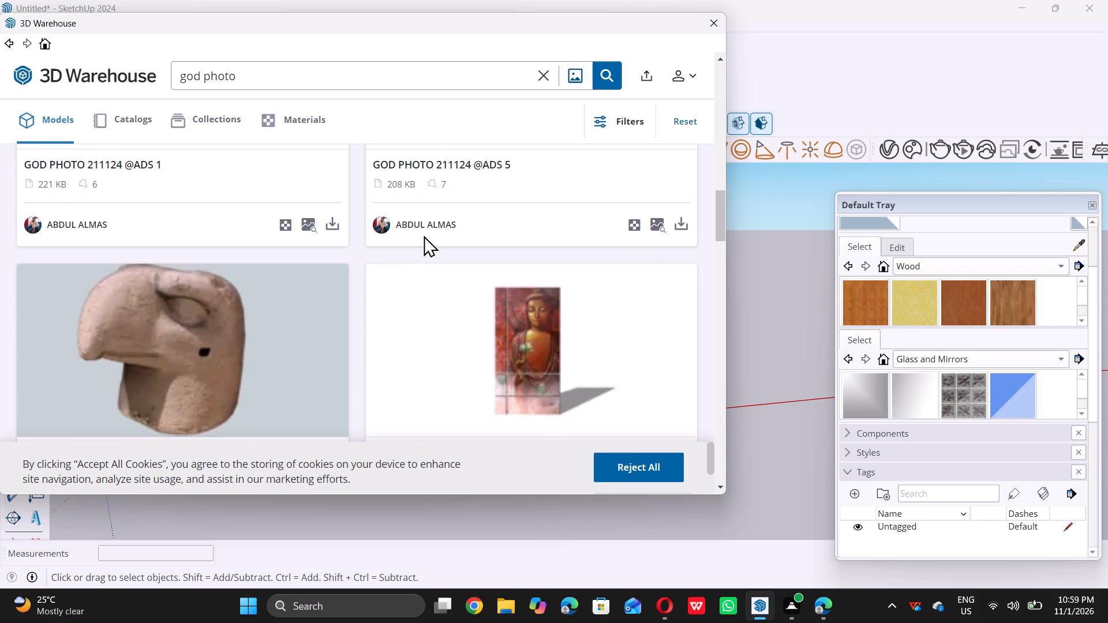
scroll(424, 235, up, 3)
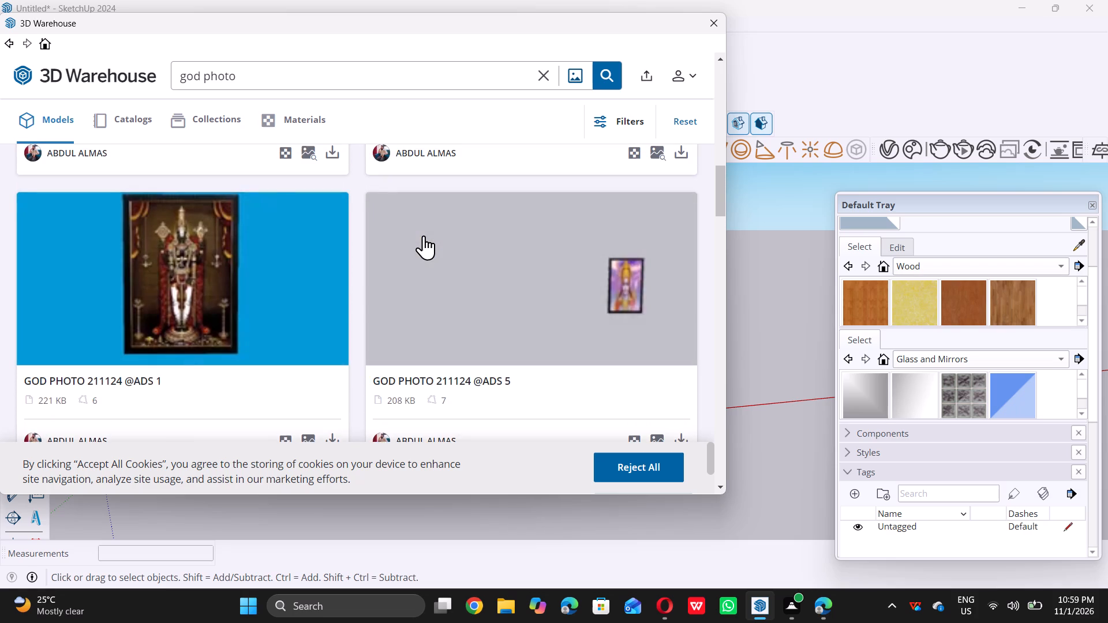
scroll(424, 235, up, 7)
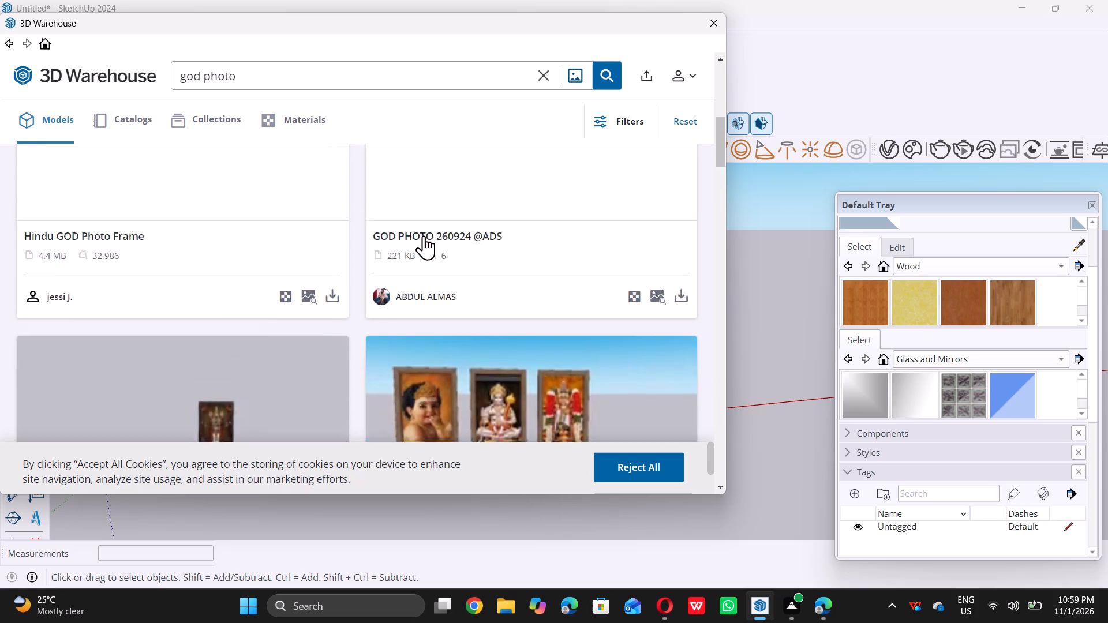
scroll(424, 235, up, 7)
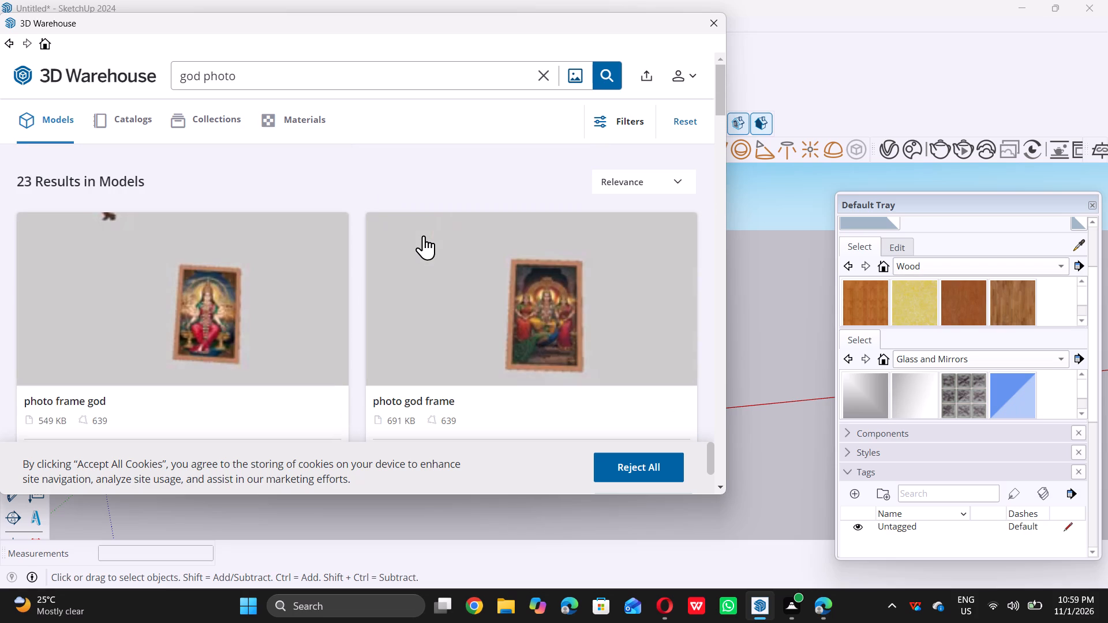
scroll(424, 235, up, 6)
scroll(424, 235, down, 18)
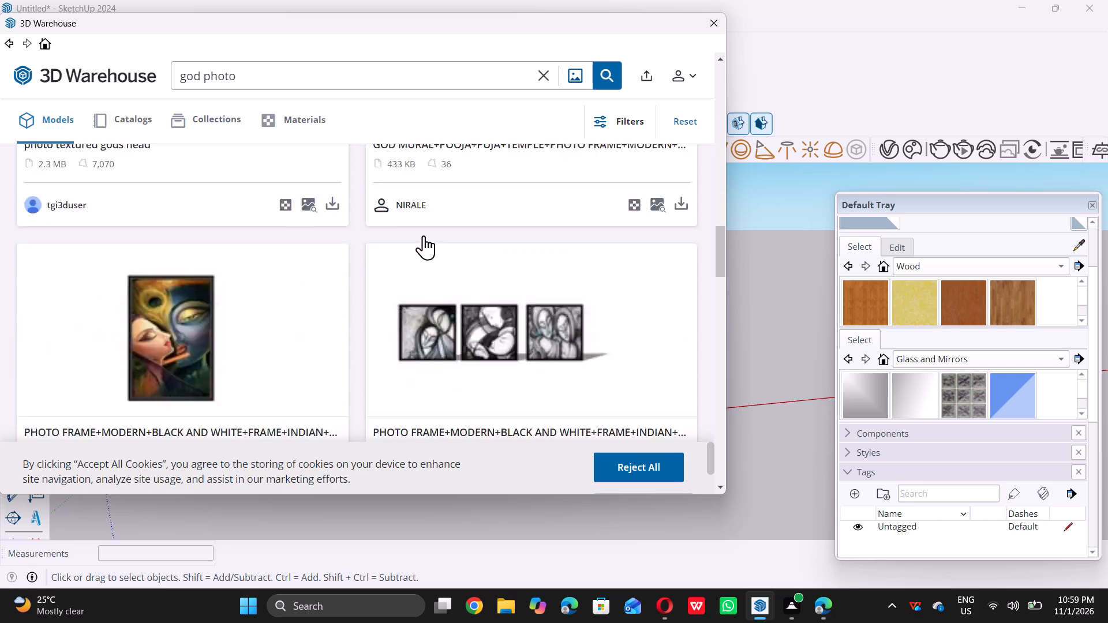
scroll(424, 235, down, 17)
scroll(422, 237, up, 3)
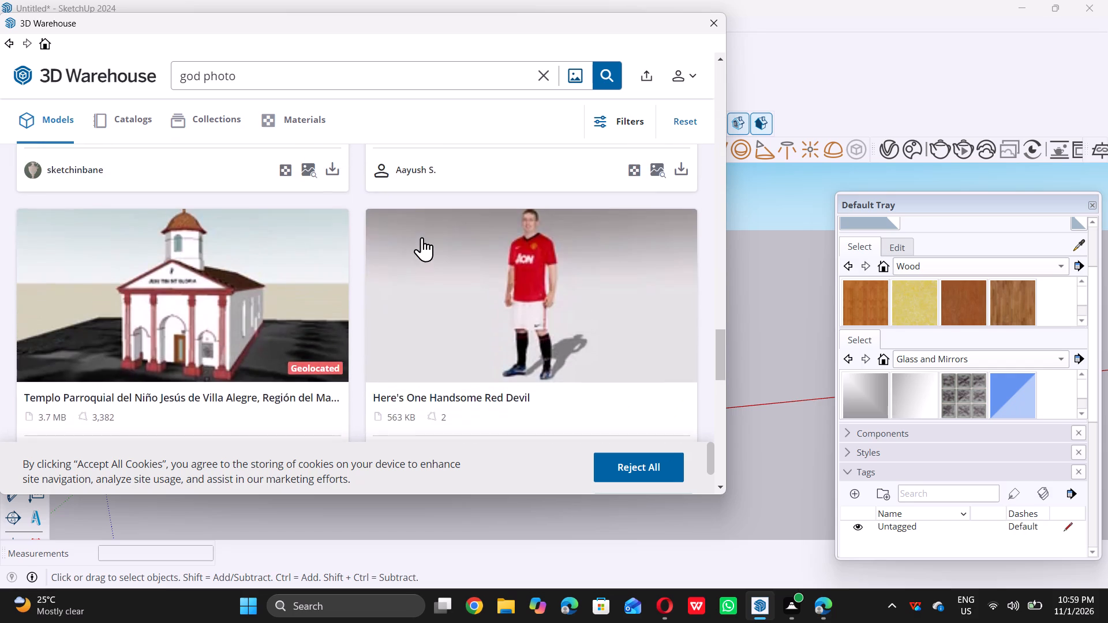
scroll(422, 237, down, 6)
scroll(422, 237, down, 20)
scroll(422, 237, down, 8)
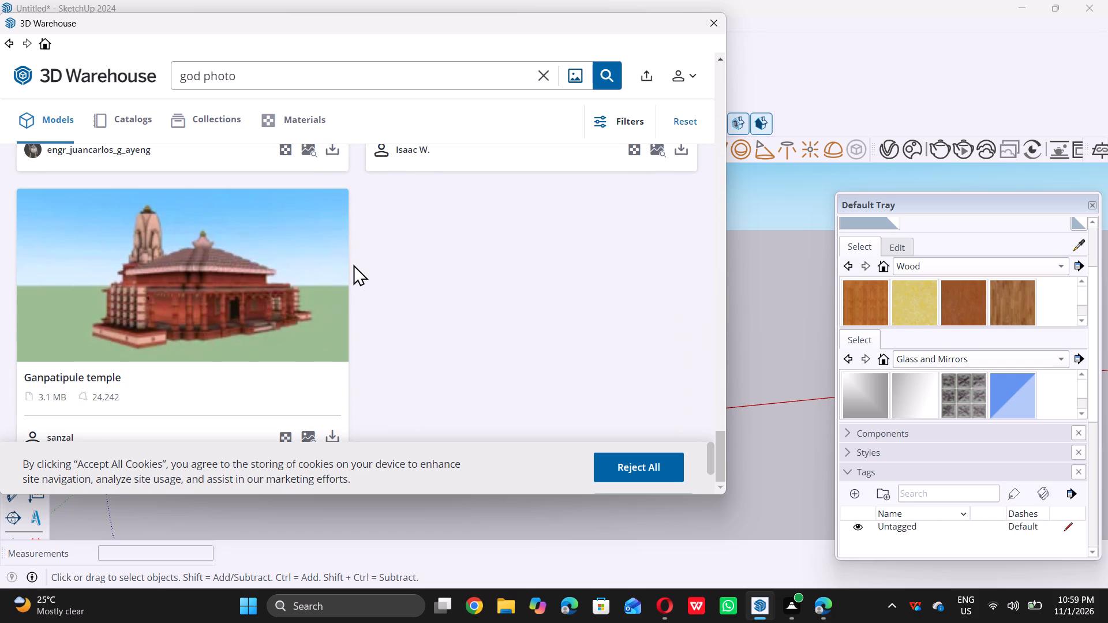
scroll(360, 261, down, 8)
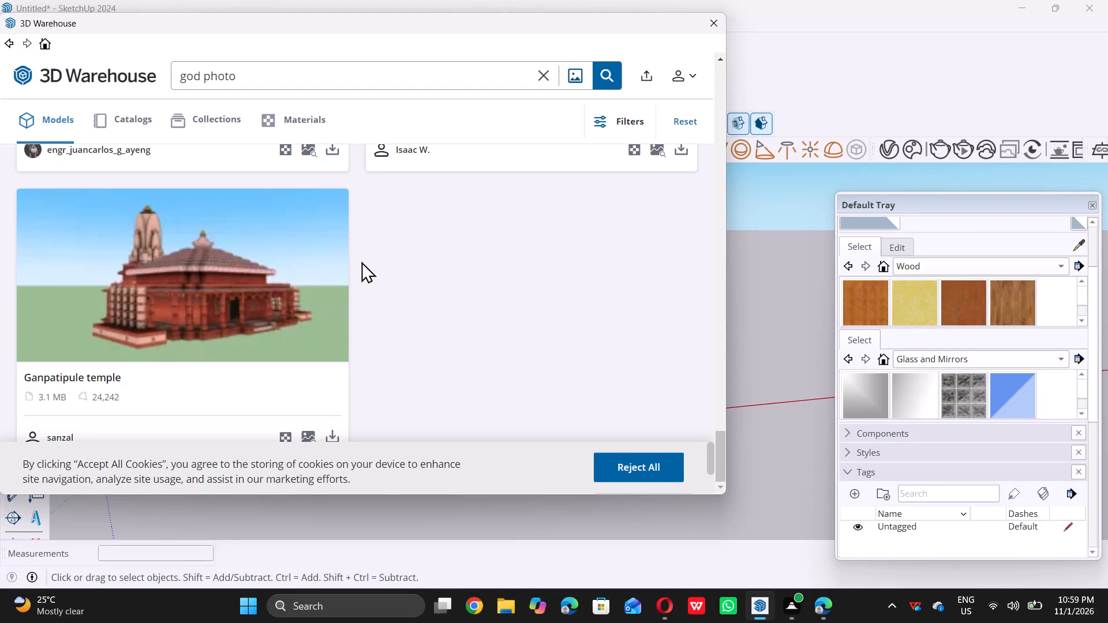
scroll(392, 275, down, 12)
Shorten the query to "photo" and search 3D Warehouse again.
double_click(202, 73)
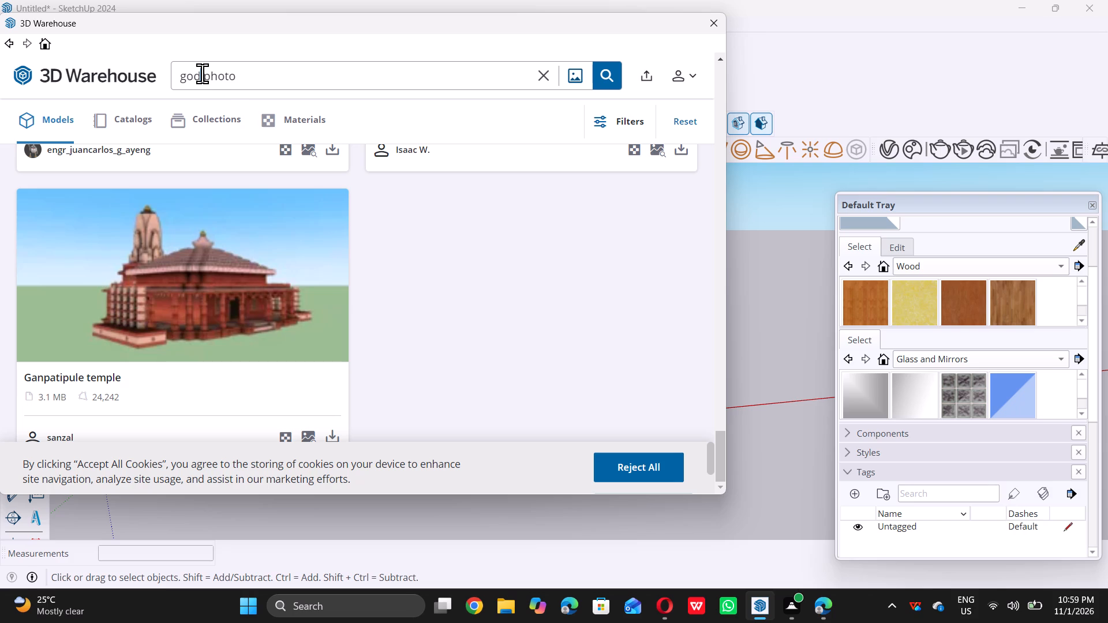
key(BackSpace)
key(BackSpace)
key(BackSpace)
key(BackSpace)
key(Return)
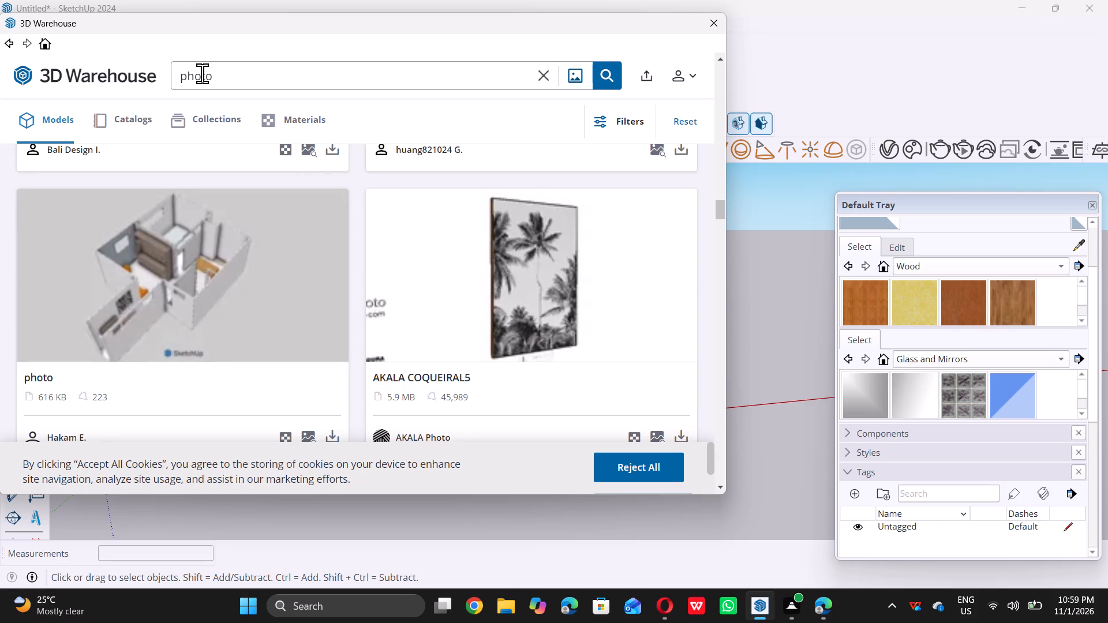
Look through the photo models in 3D Warehouse for a framed picture that suits the room.
scroll(271, 306, down, 6)
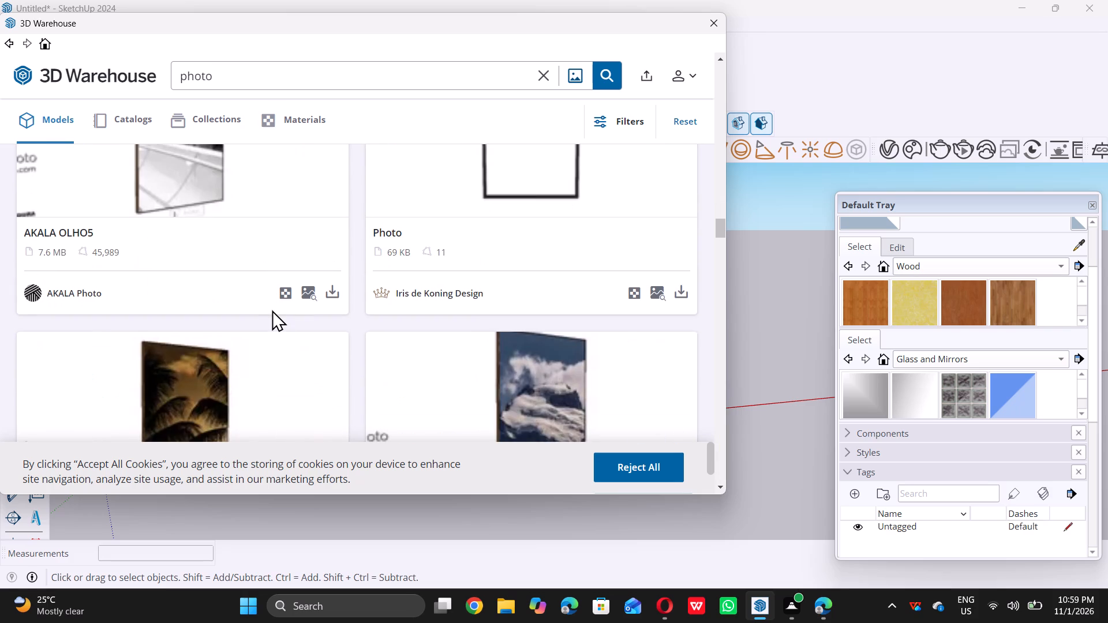
scroll(272, 310, down, 11)
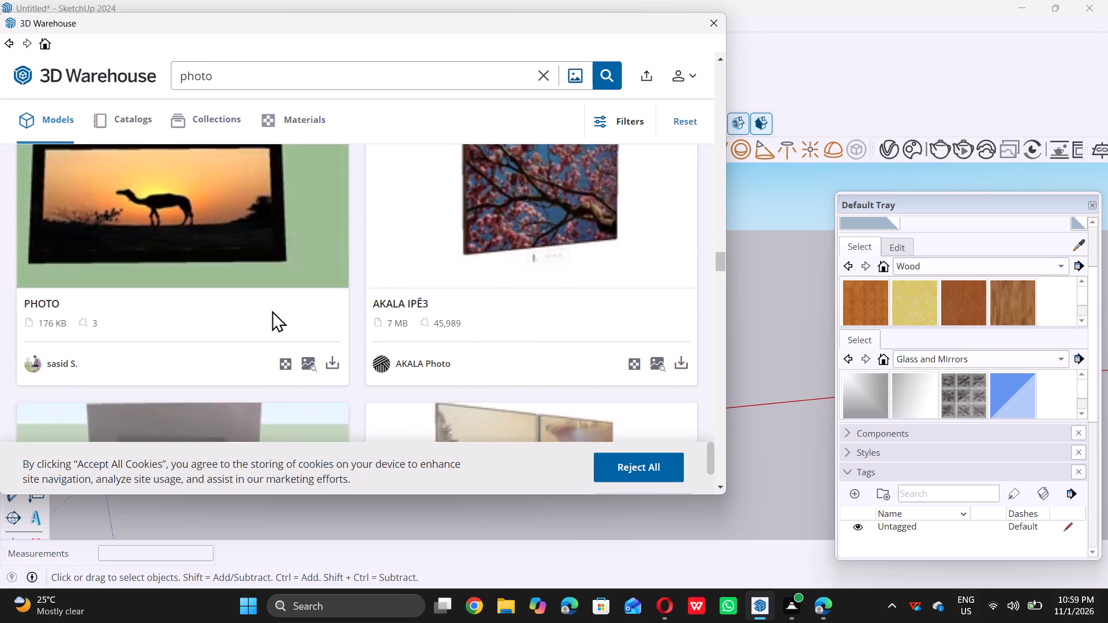
scroll(272, 310, down, 5)
scroll(272, 310, up, 3)
scroll(272, 310, down, 5)
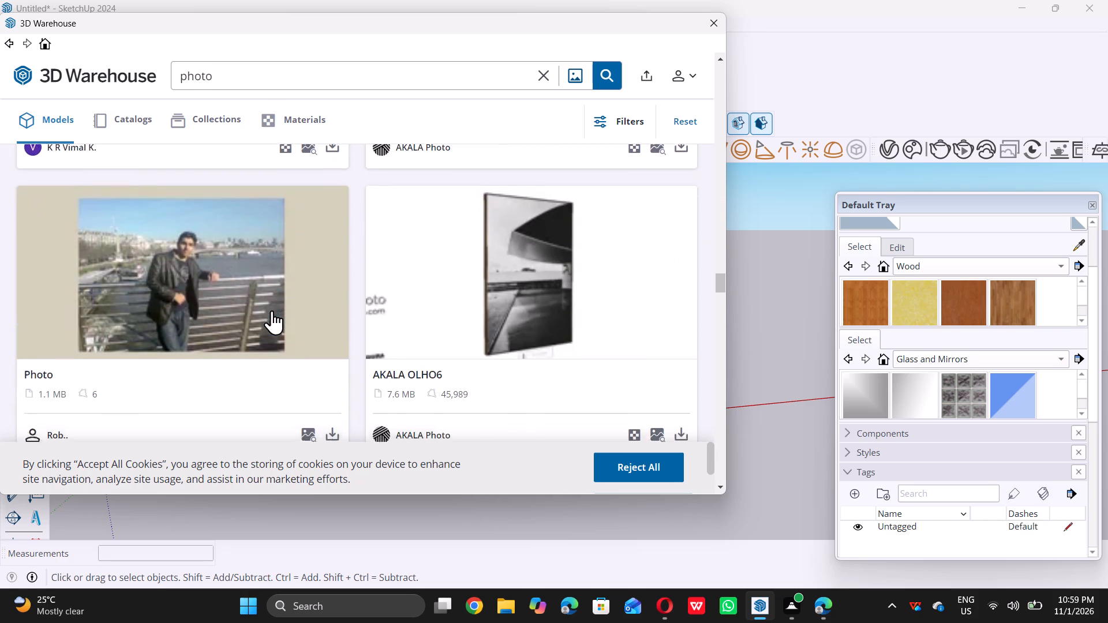
scroll(272, 310, down, 12)
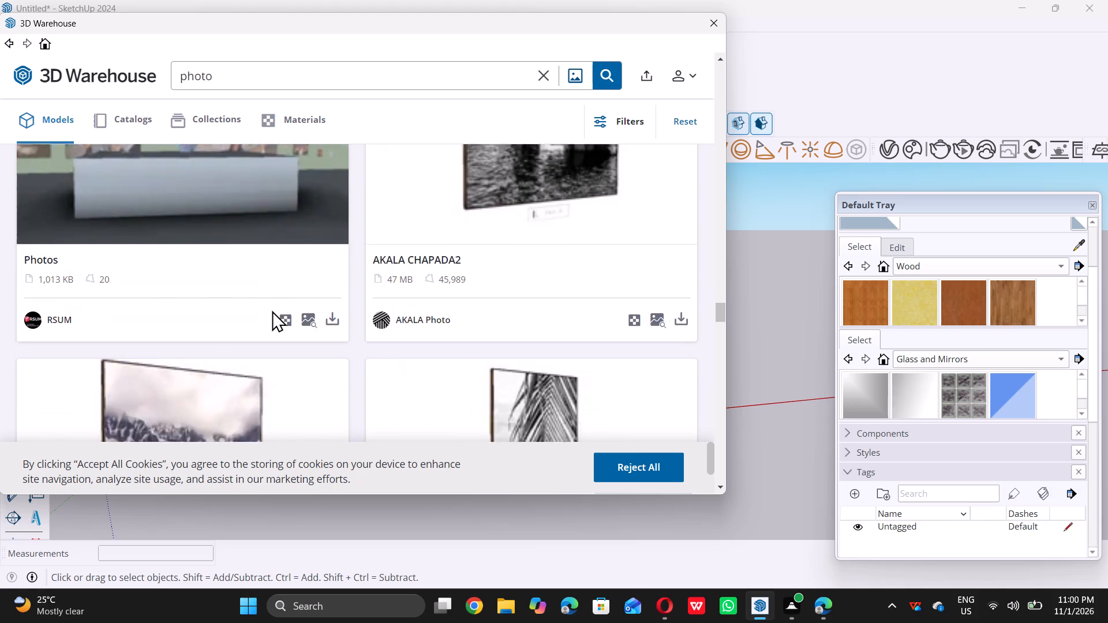
scroll(272, 310, down, 2)
scroll(272, 310, up, 1)
scroll(272, 310, down, 4)
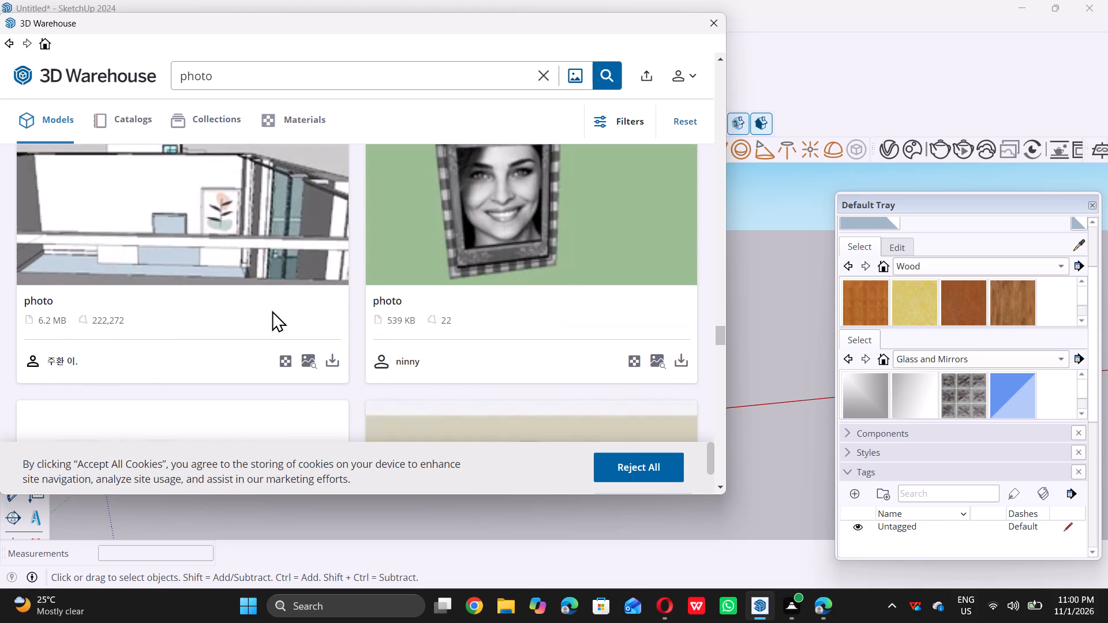
scroll(272, 310, down, 9)
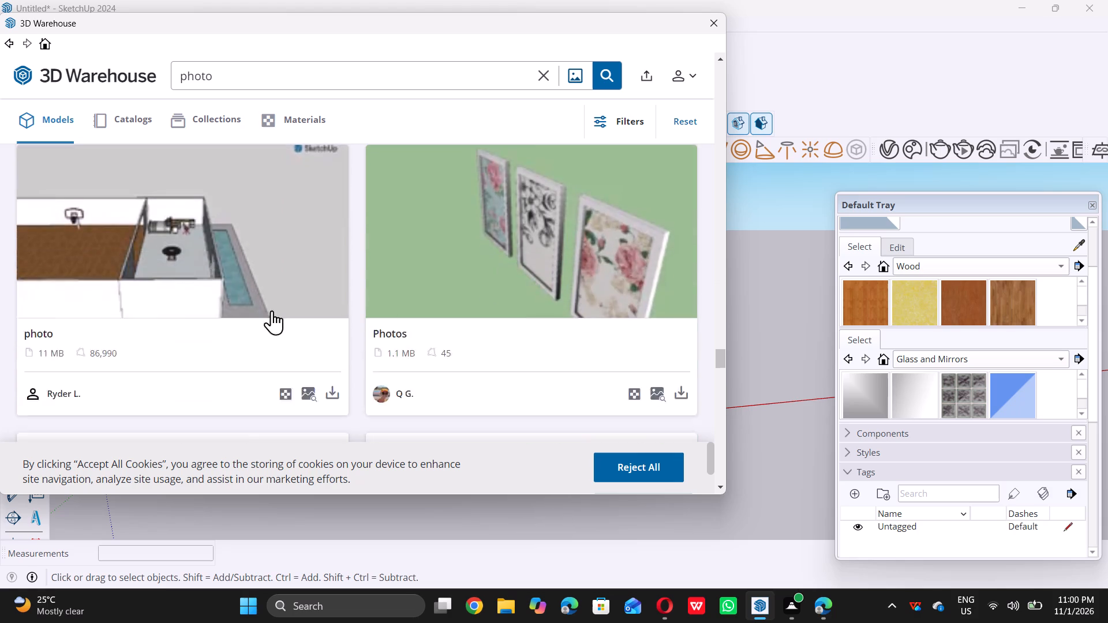
scroll(272, 310, down, 12)
scroll(272, 310, up, 2)
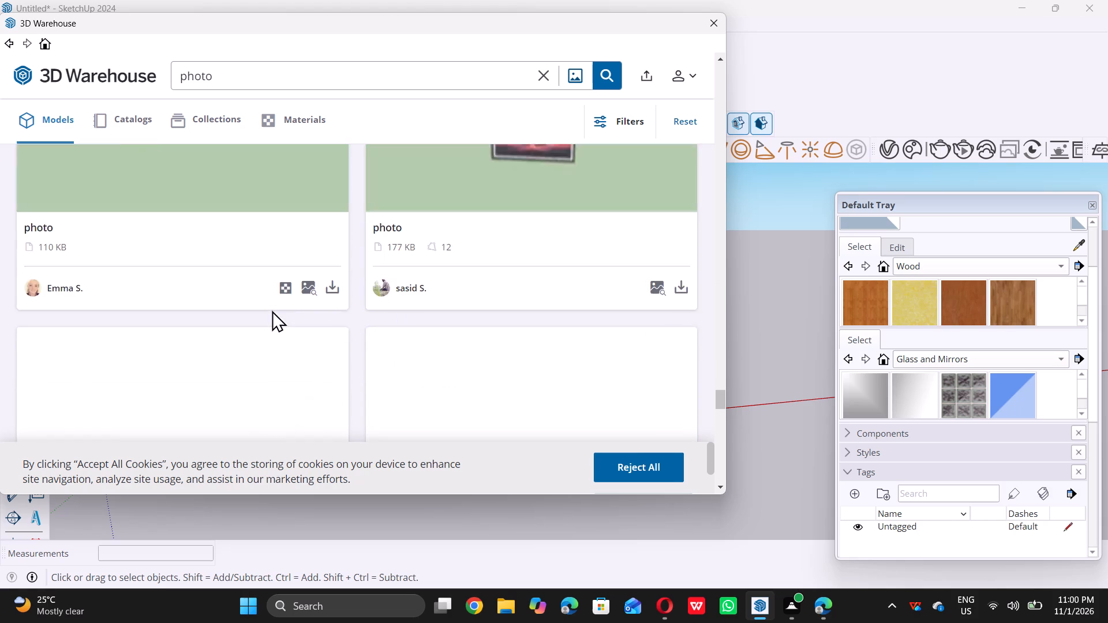
scroll(272, 310, up, 5)
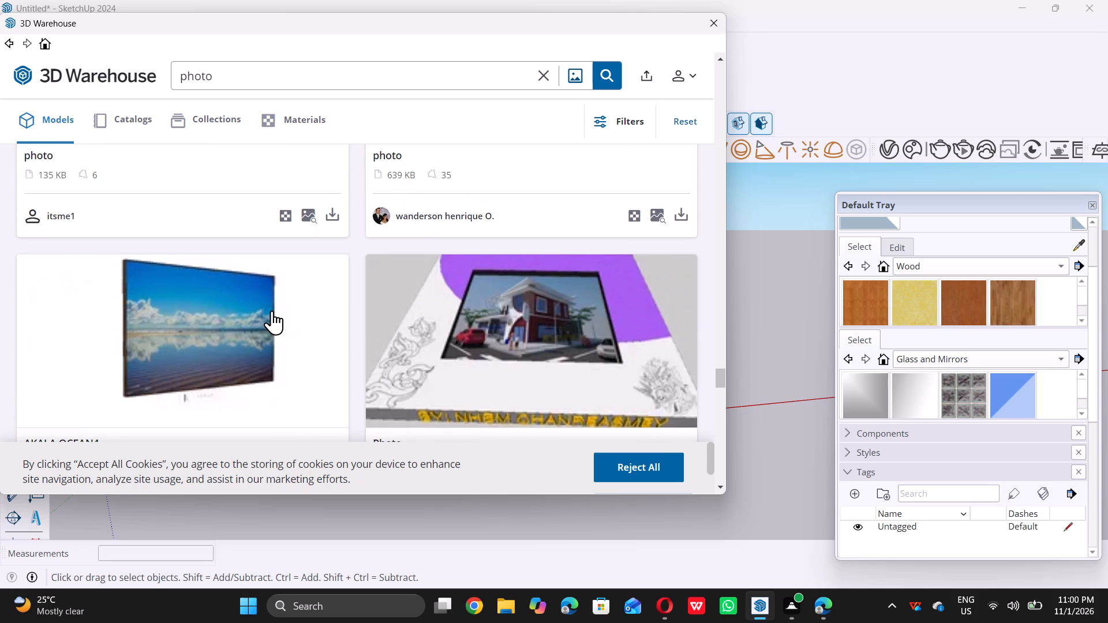
scroll(272, 310, down, 2)
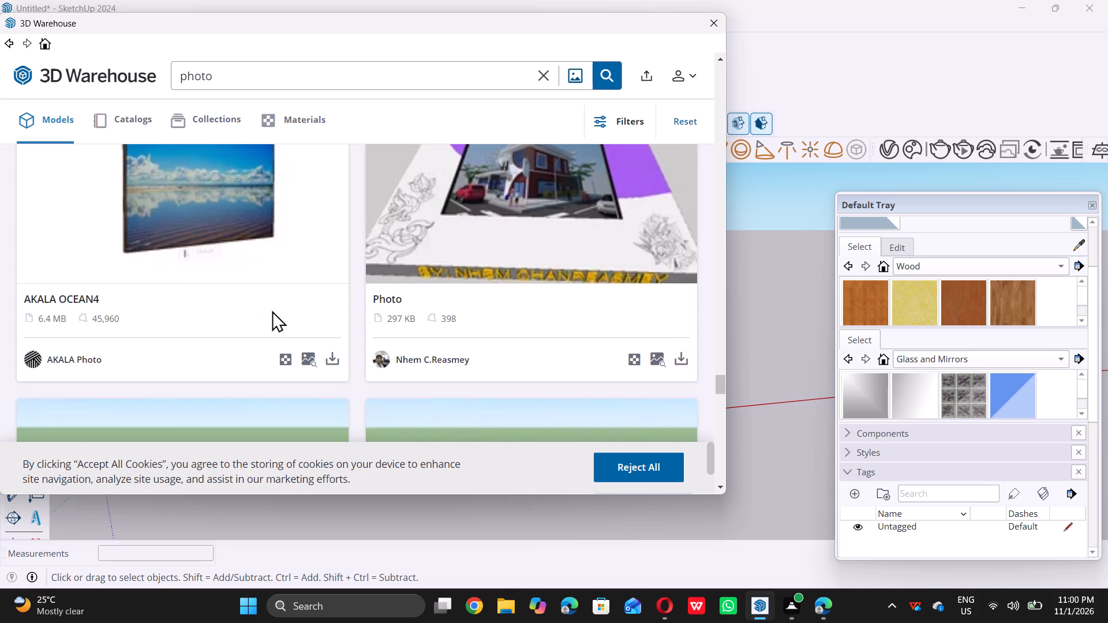
scroll(272, 310, down, 4)
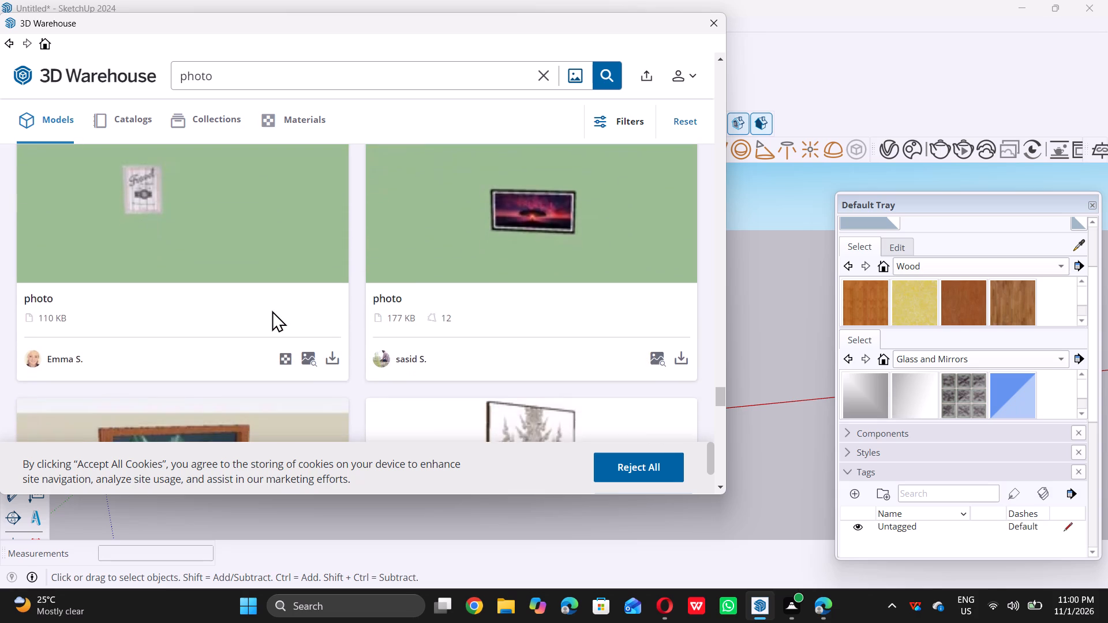
scroll(272, 310, down, 7)
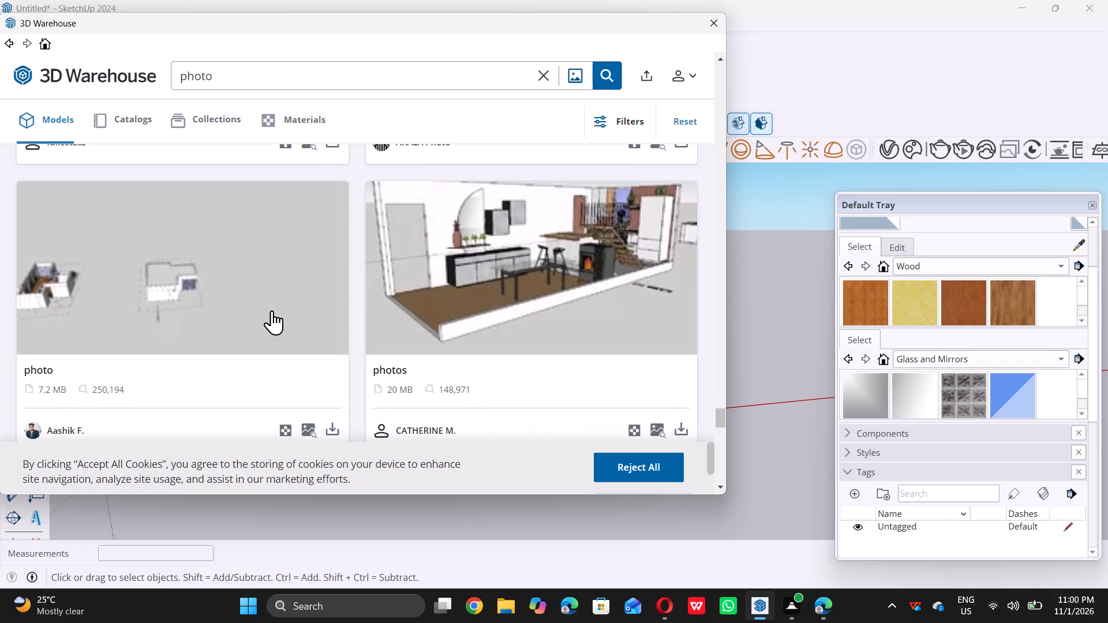
scroll(272, 310, down, 4)
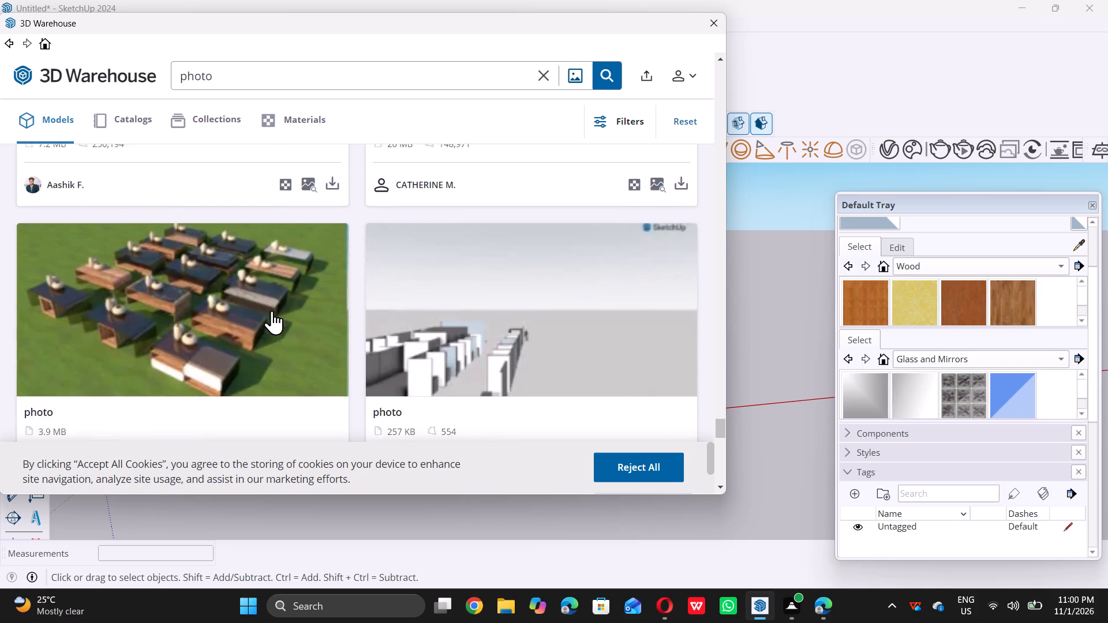
scroll(272, 310, down, 8)
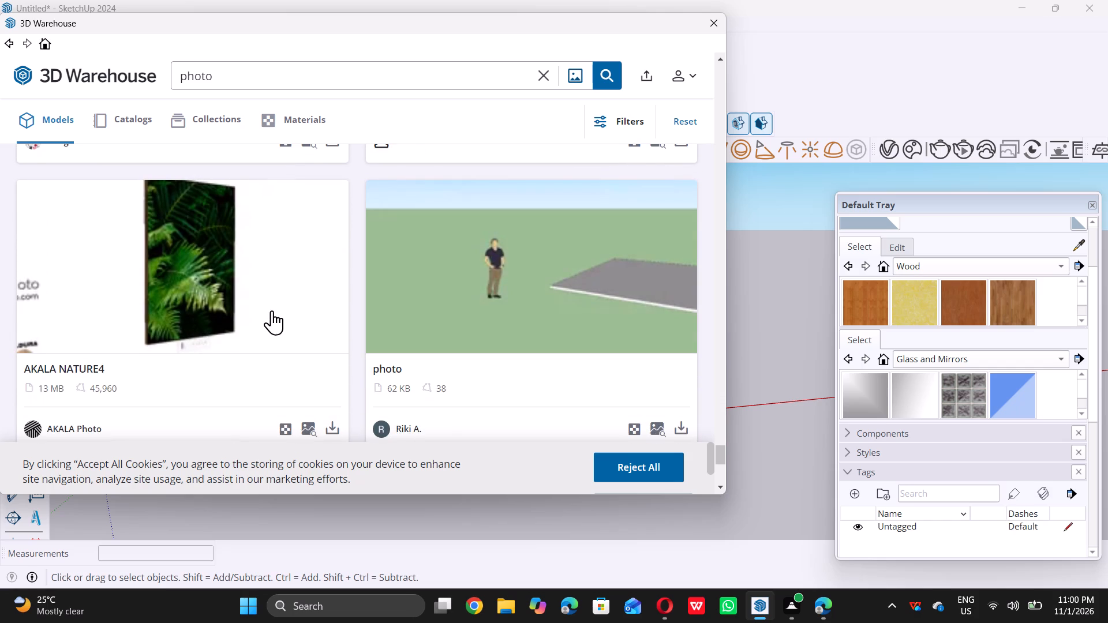
scroll(272, 310, down, 6)
scroll(272, 310, up, 3)
scroll(272, 310, down, 5)
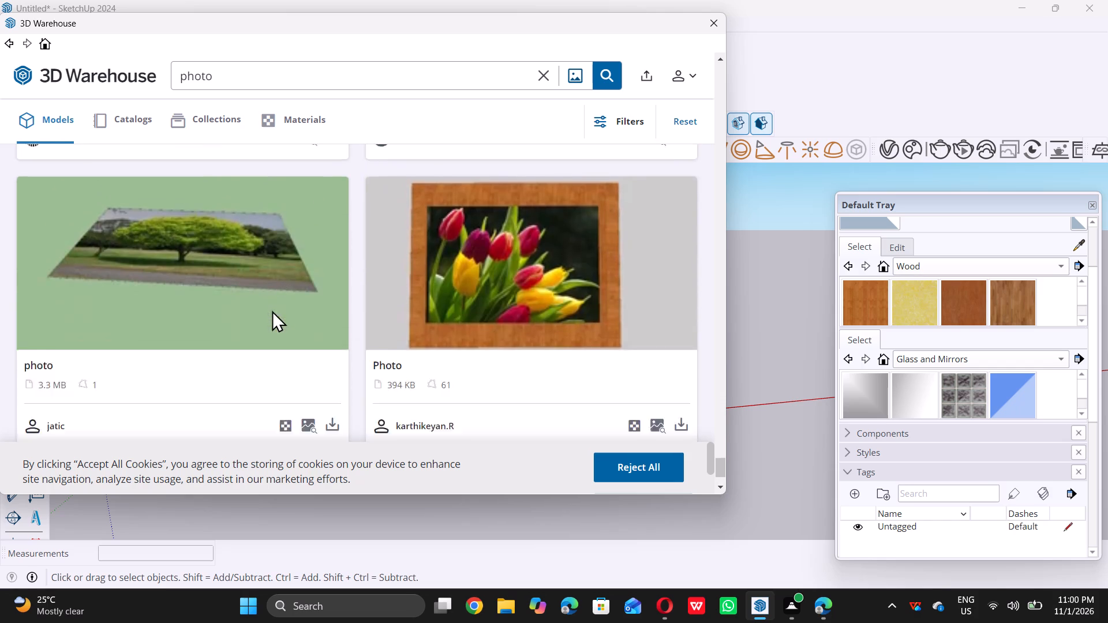
scroll(272, 310, down, 7)
Load more photo results and continue looking through the additional models for a suitable framed picture.
double_click(310, 400)
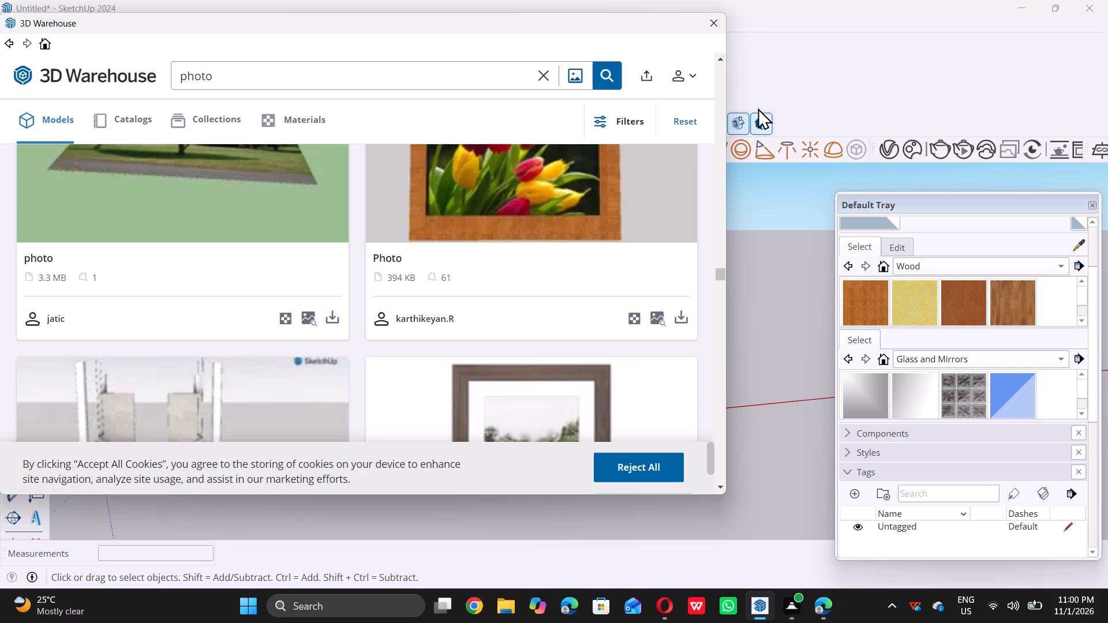
scroll(464, 305, down, 3)
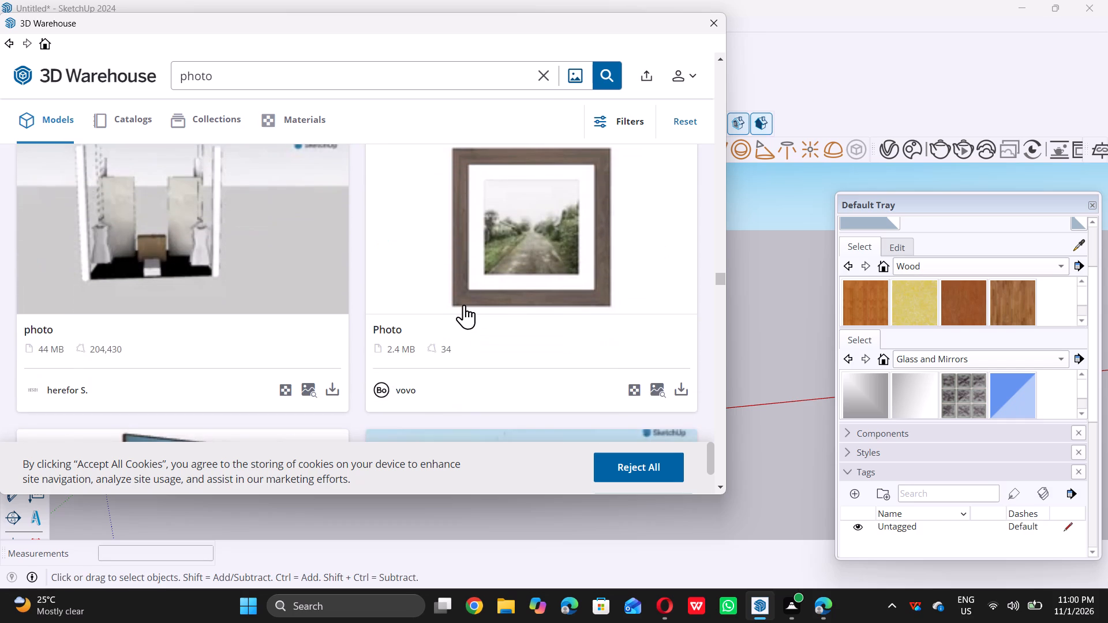
scroll(486, 294, down, 6)
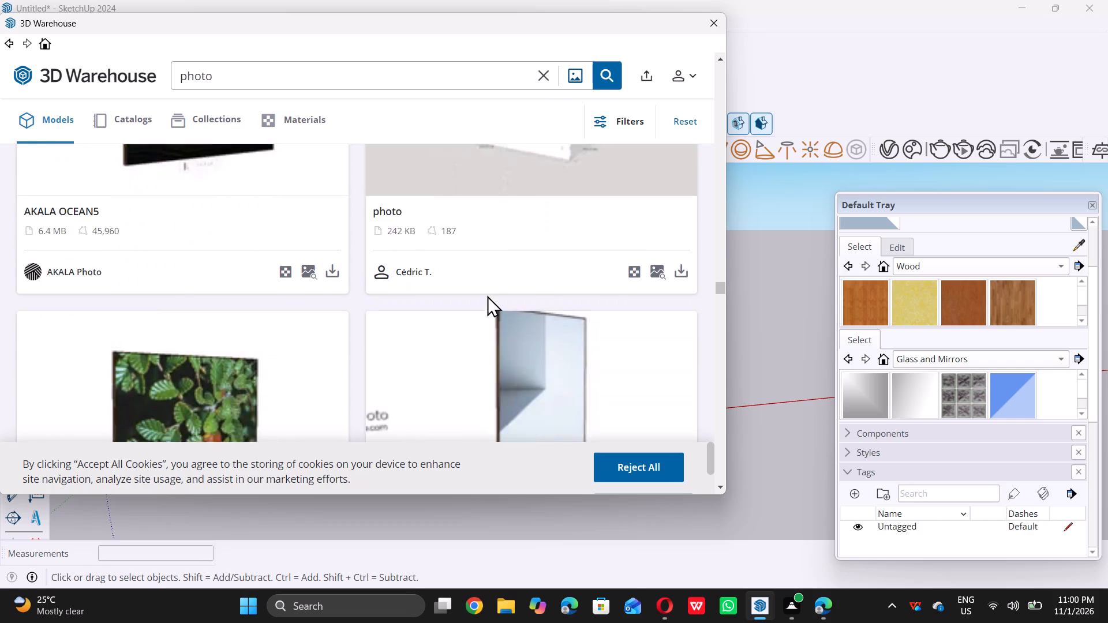
scroll(487, 295, down, 11)
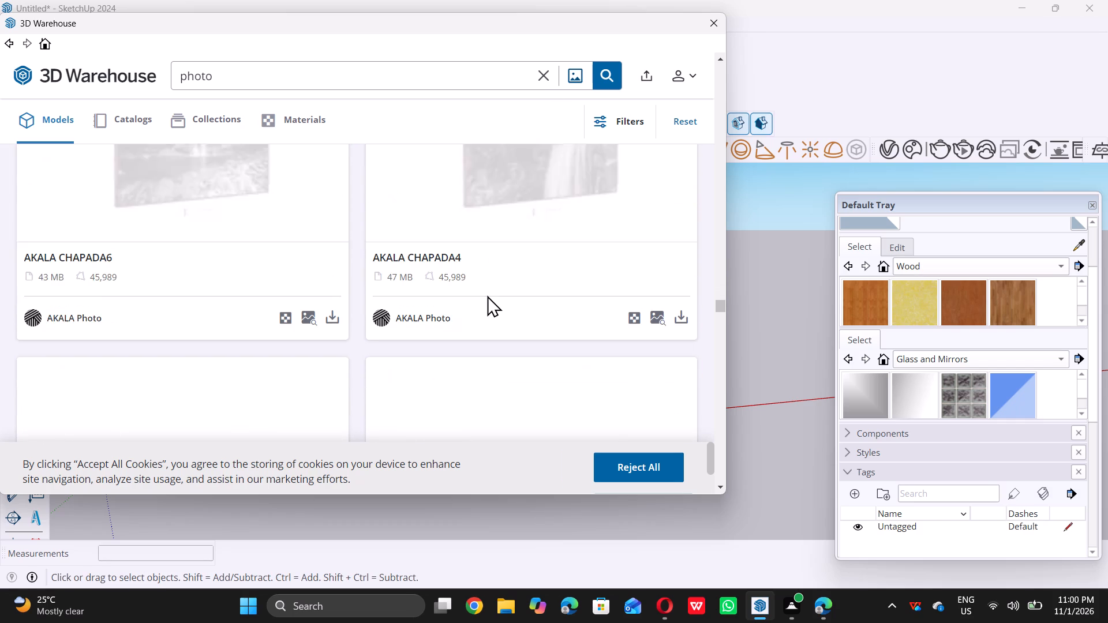
scroll(487, 295, down, 7)
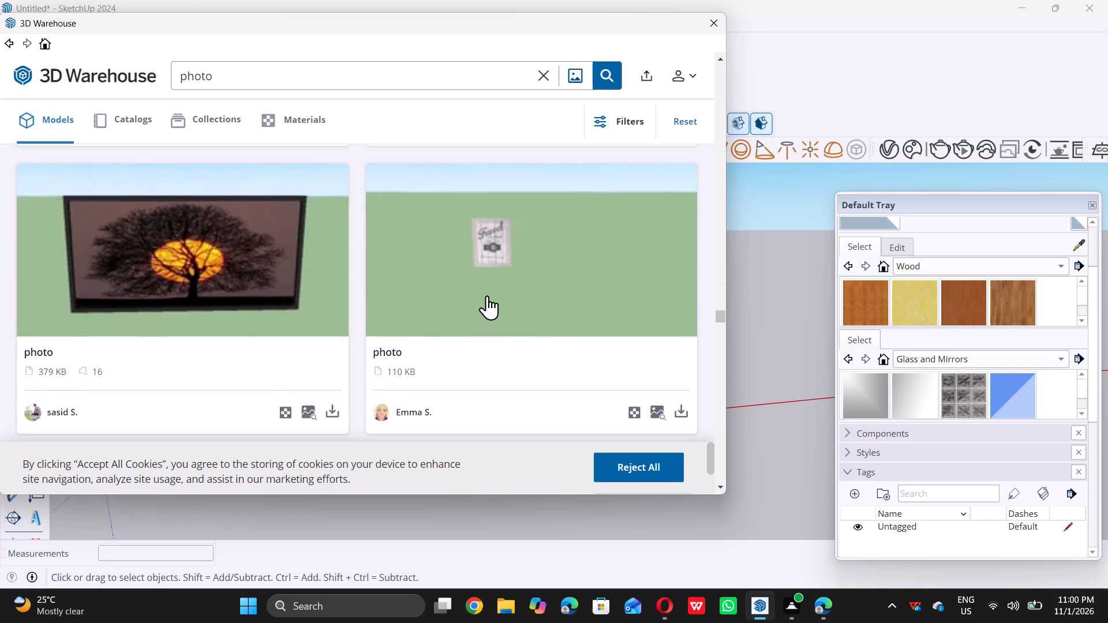
scroll(487, 295, down, 11)
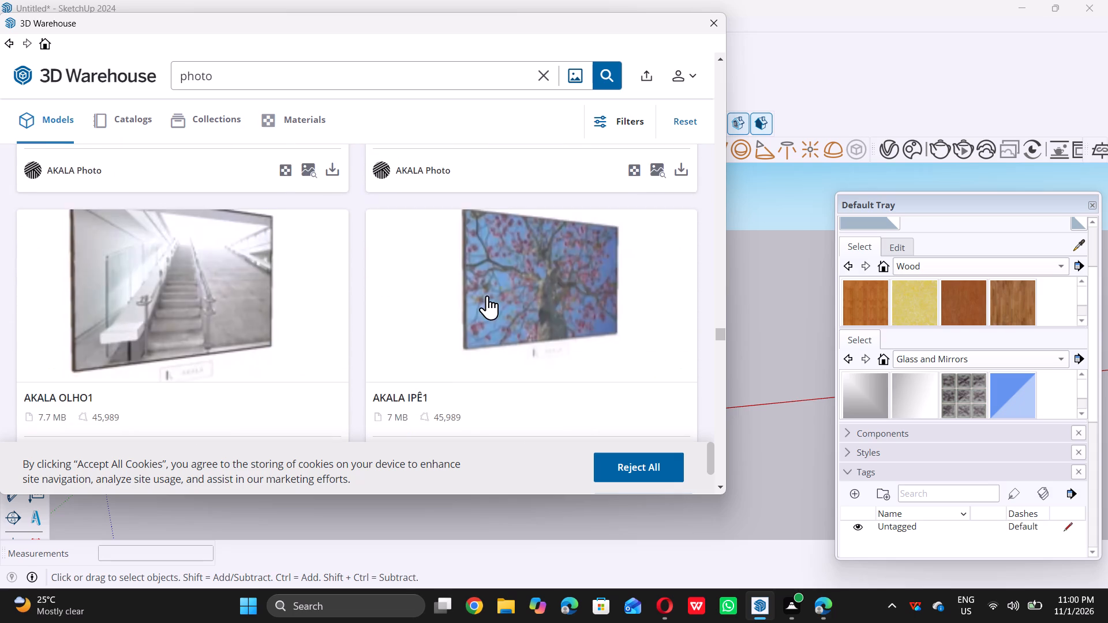
scroll(487, 295, down, 10)
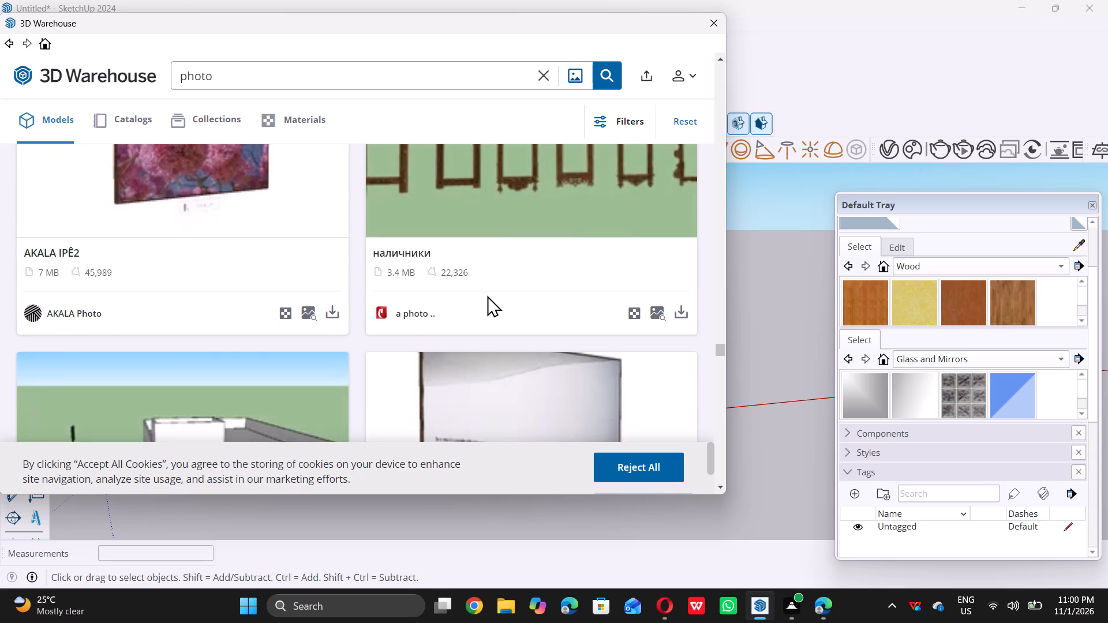
scroll(487, 295, up, 3)
scroll(487, 295, down, 10)
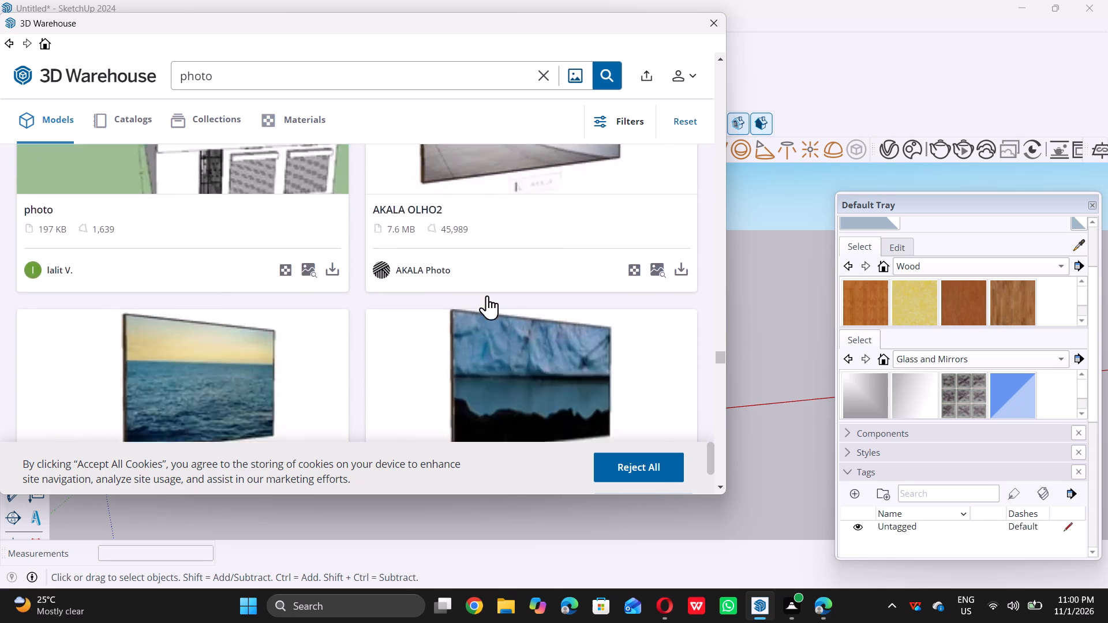
scroll(487, 295, down, 8)
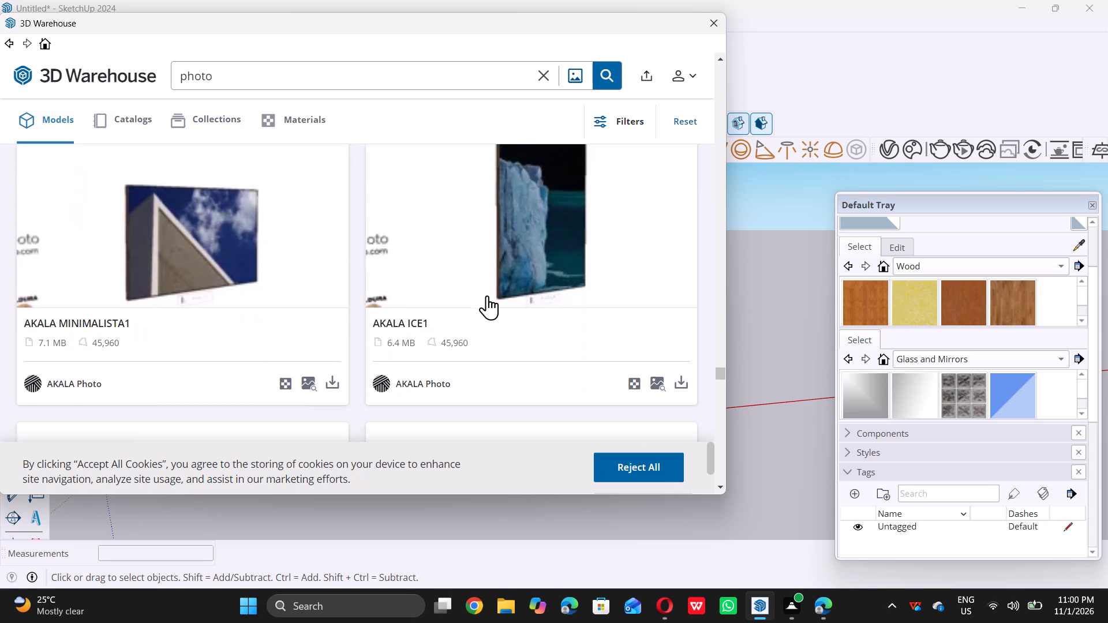
scroll(487, 295, down, 12)
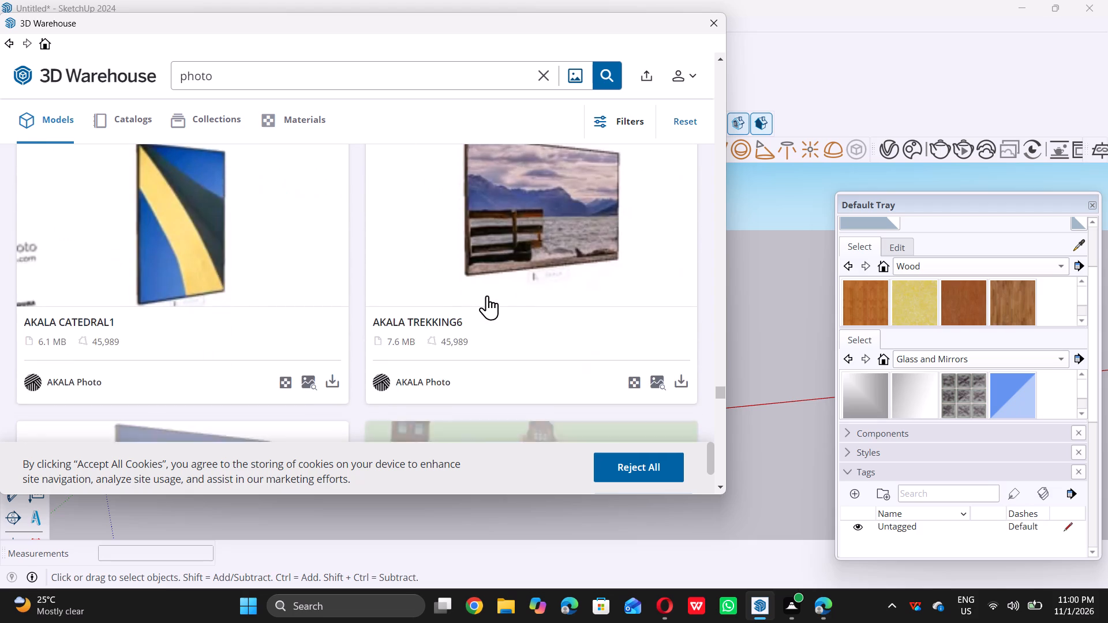
scroll(487, 295, up, 6)
scroll(487, 295, down, 8)
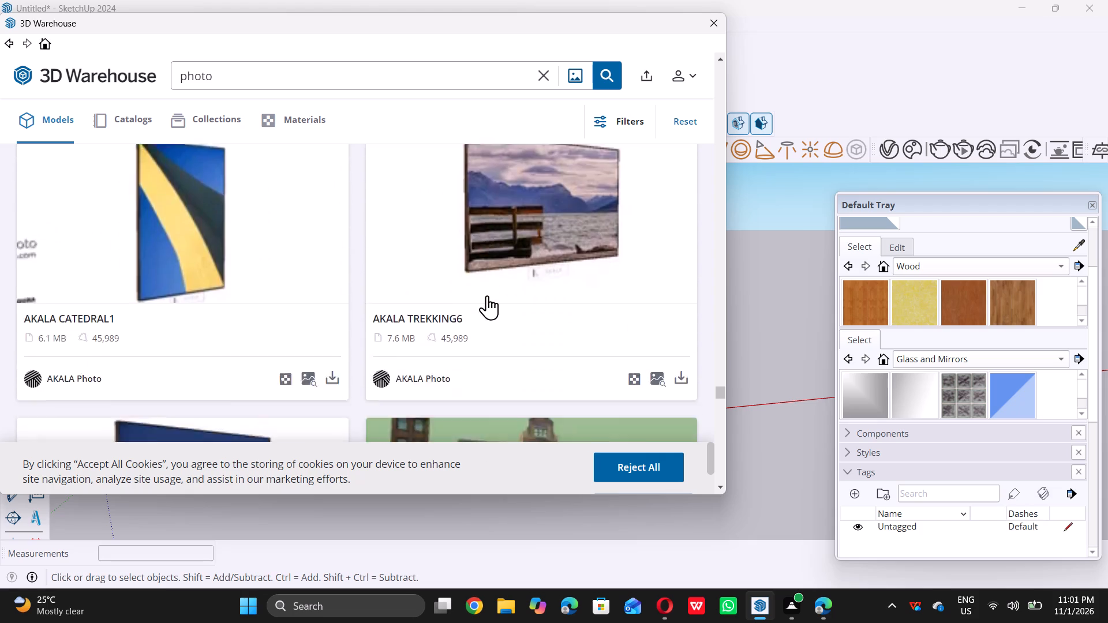
scroll(487, 295, down, 16)
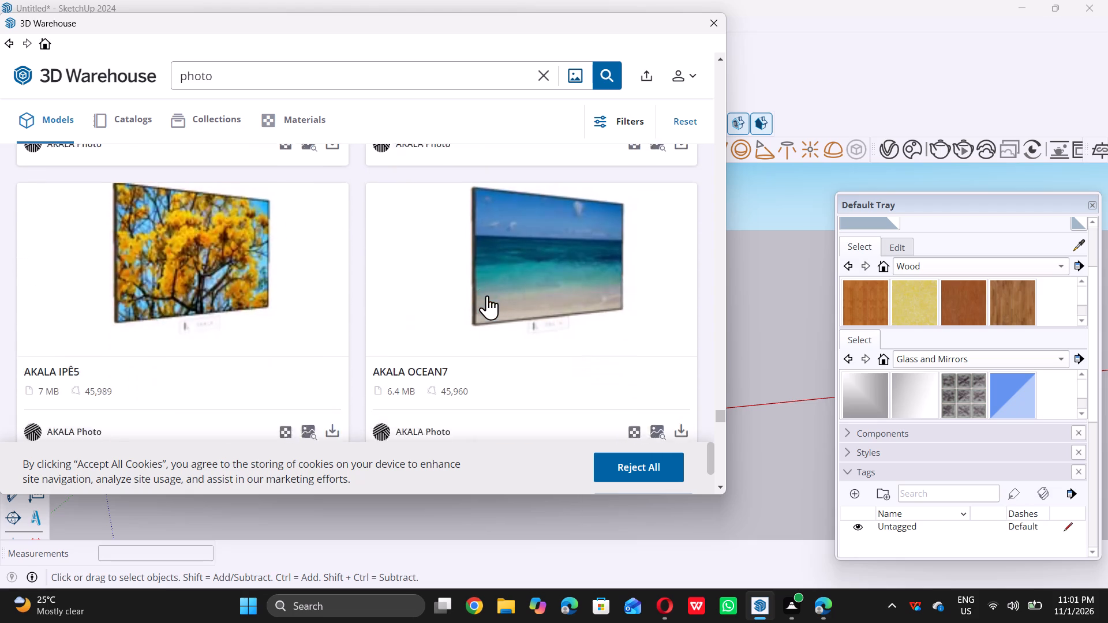
scroll(487, 295, down, 11)
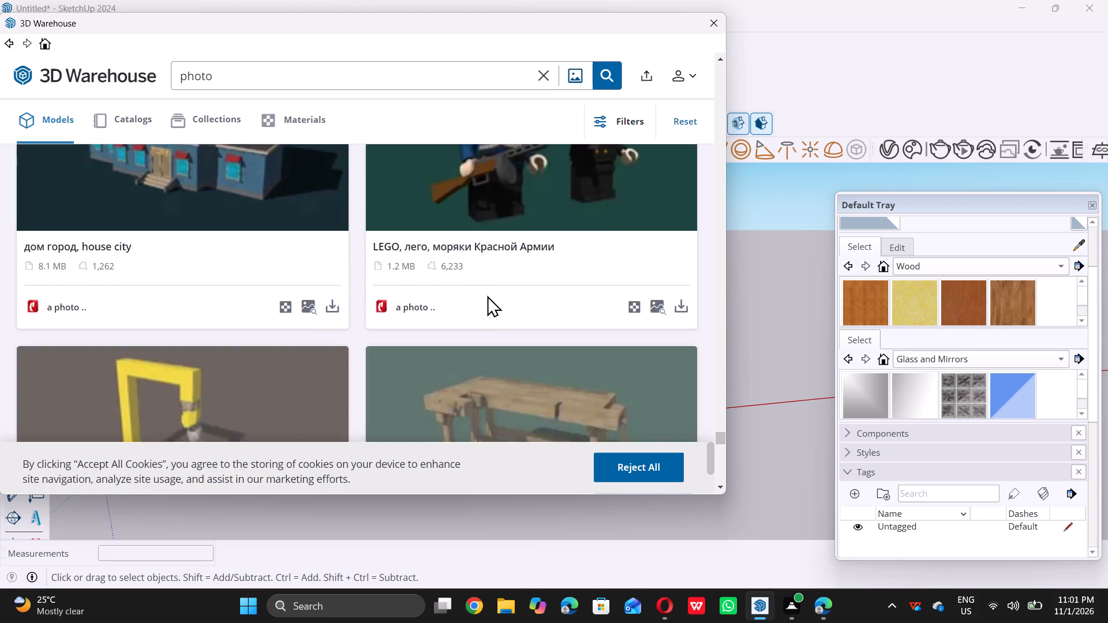
scroll(487, 295, down, 11)
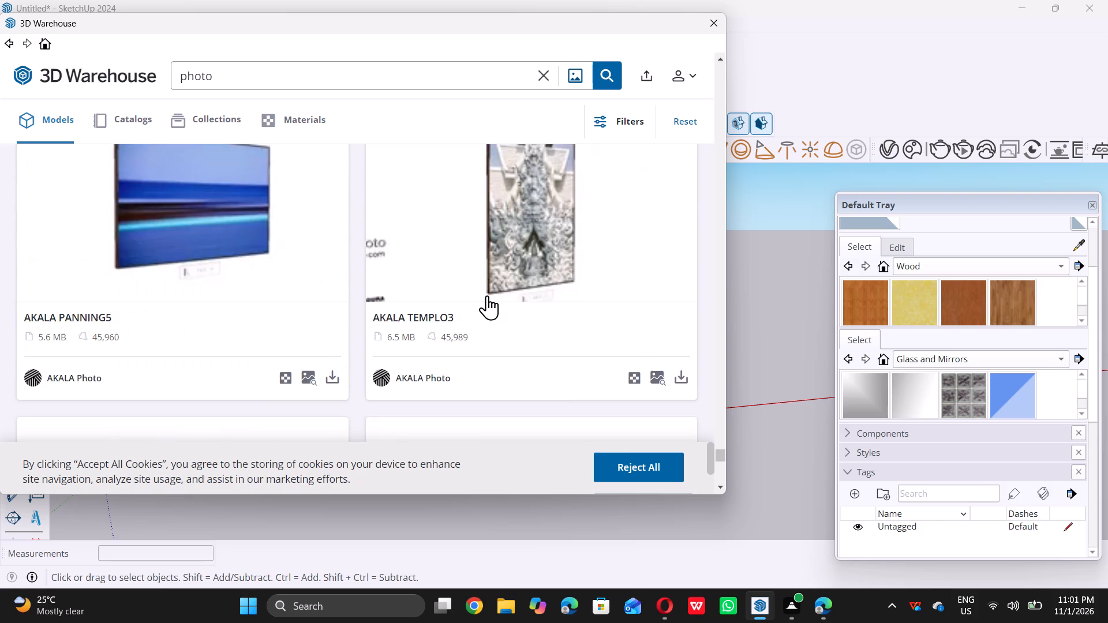
scroll(487, 295, down, 13)
scroll(487, 295, up, 2)
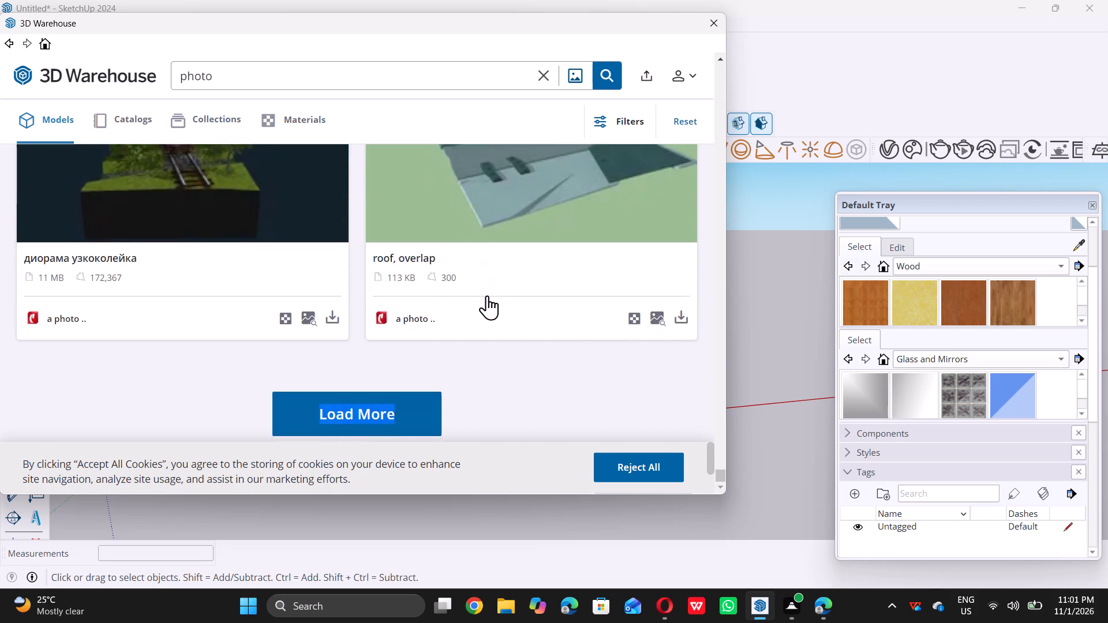
scroll(487, 295, up, 8)
scroll(487, 295, down, 5)
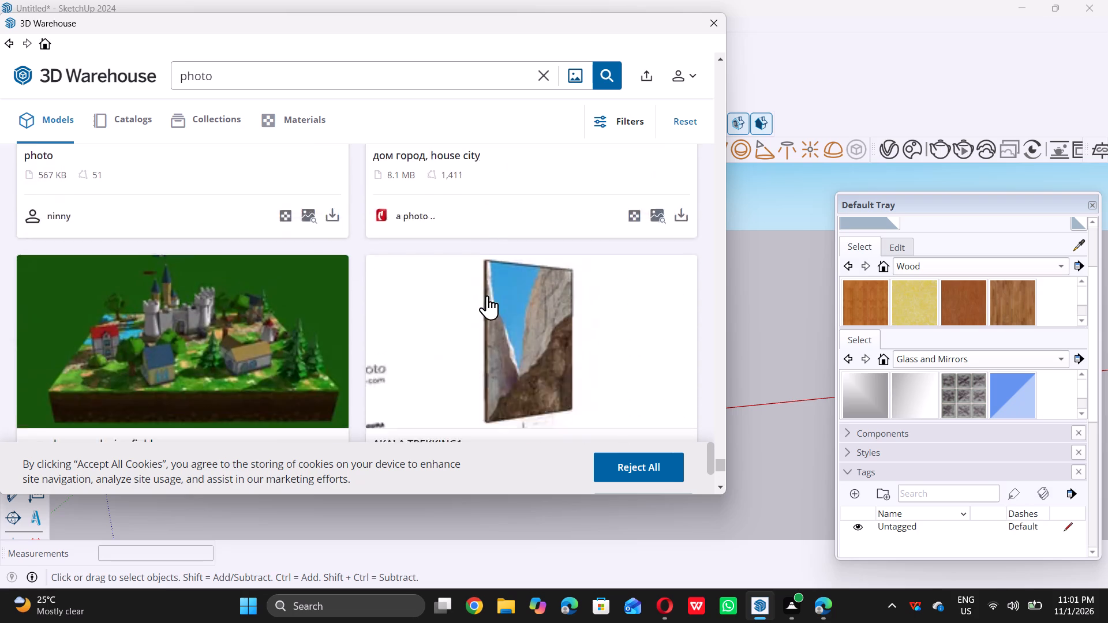
scroll(487, 295, down, 11)
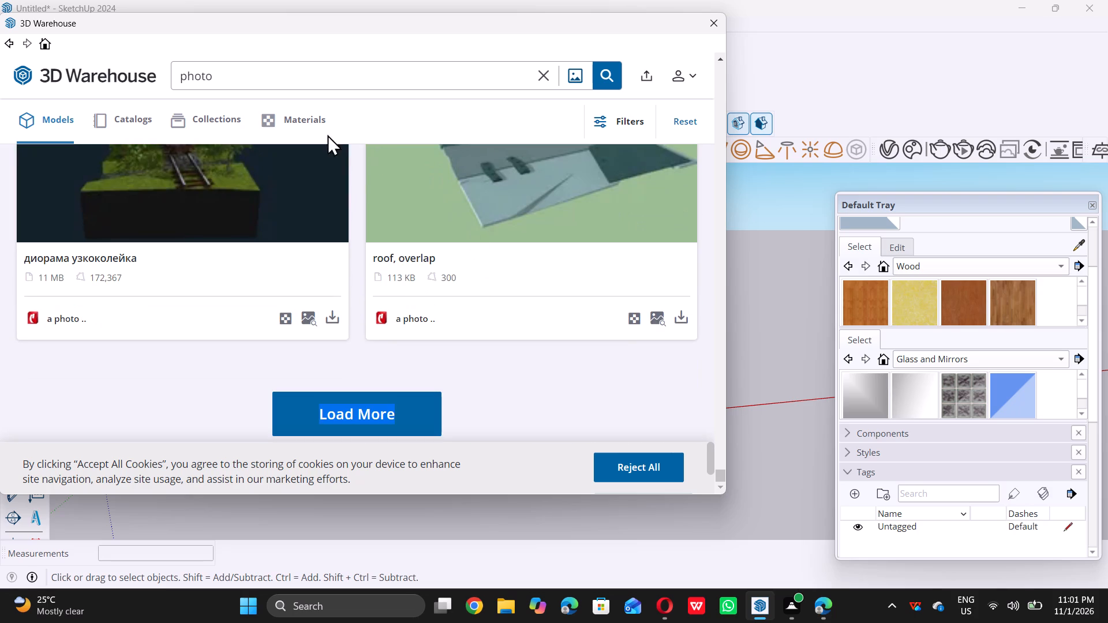
Replace the photo query with "bhudhudu" and search 3D Warehouse for it.
click(319, 76)
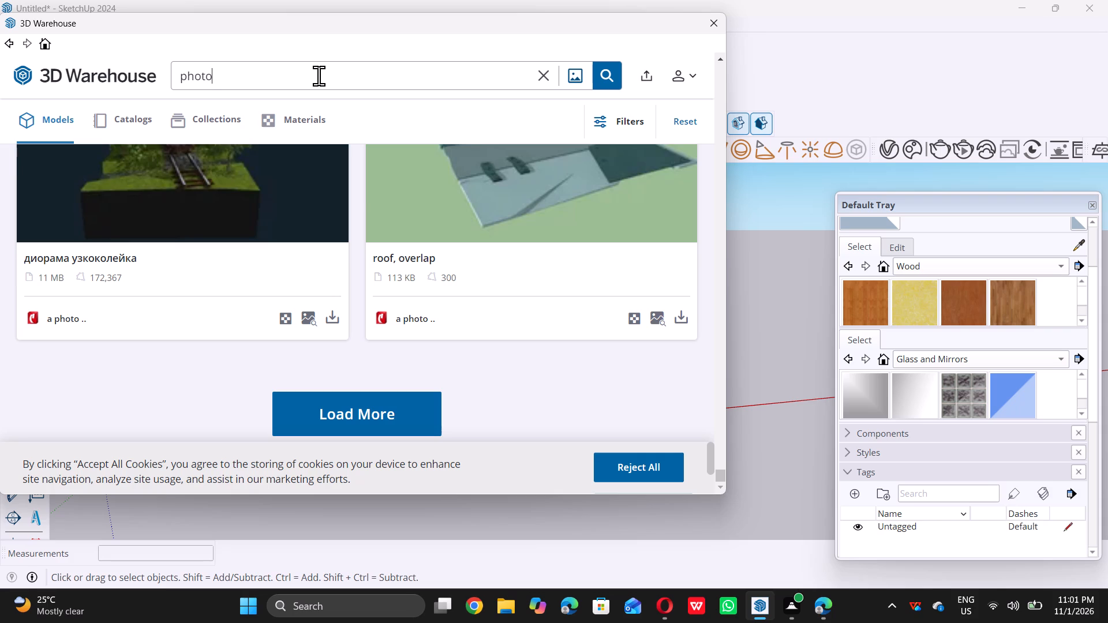
key(BackSpace)
key(BackSpace)
key(BackSpace)
key(BackSpace)
key(BackSpace)
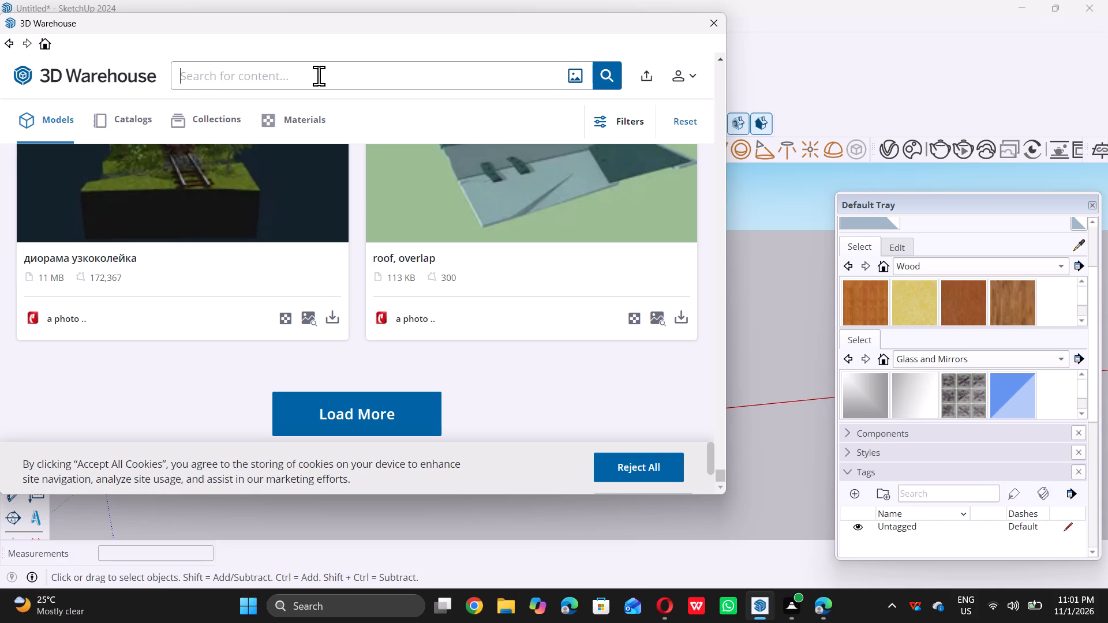
text(bhu)
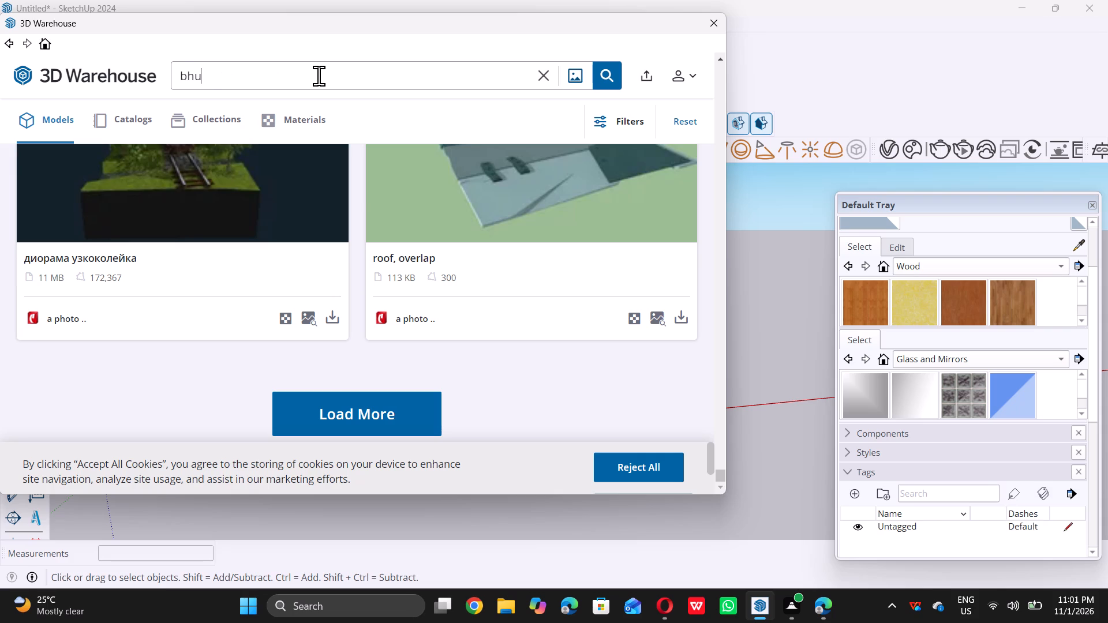
text(du)
text(du)
key(BackSpace)
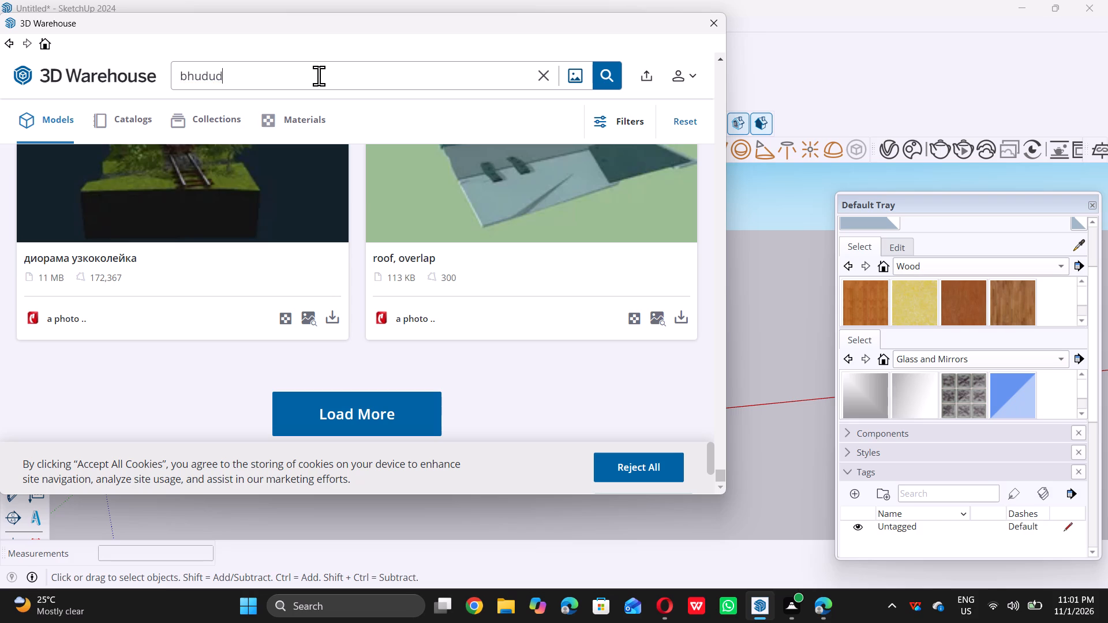
key(BackSpace)
key(BackSpace)
text(hu)
text(du)
key(Return)
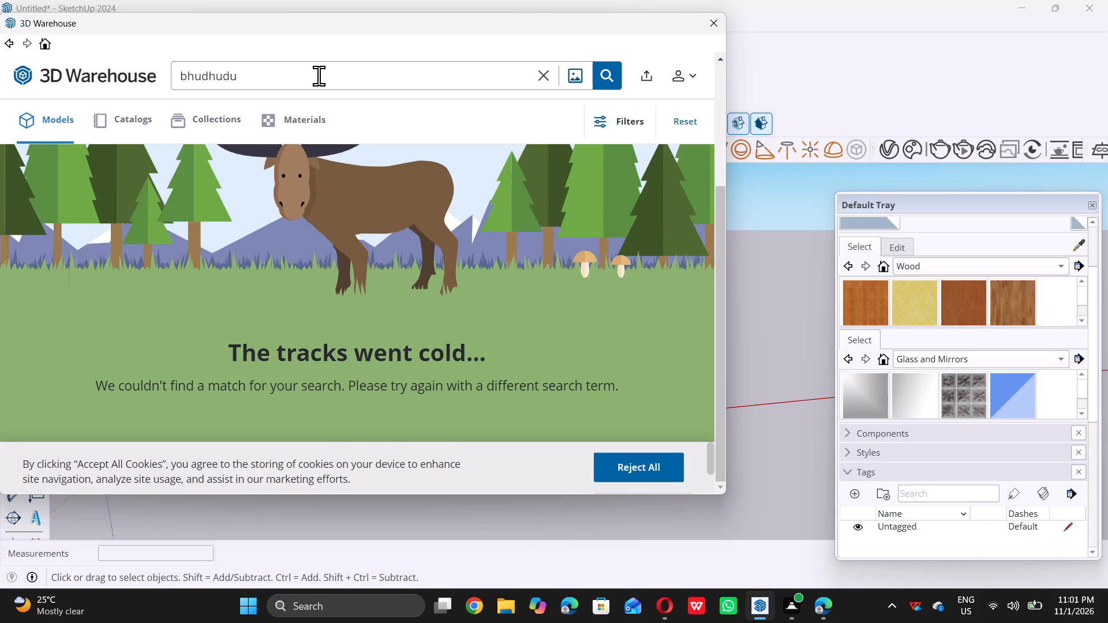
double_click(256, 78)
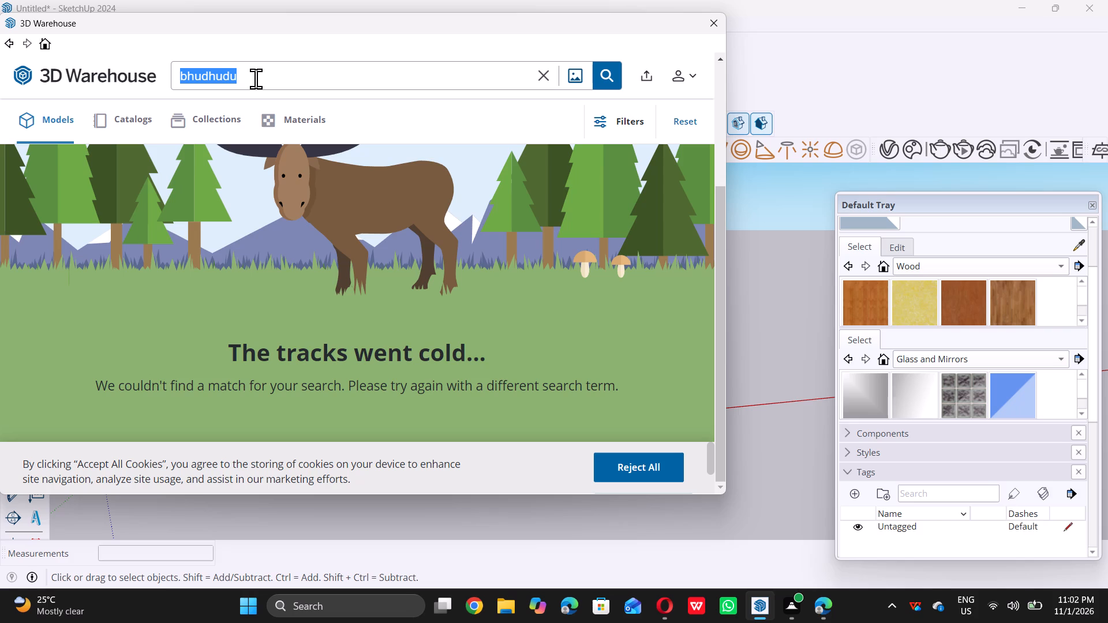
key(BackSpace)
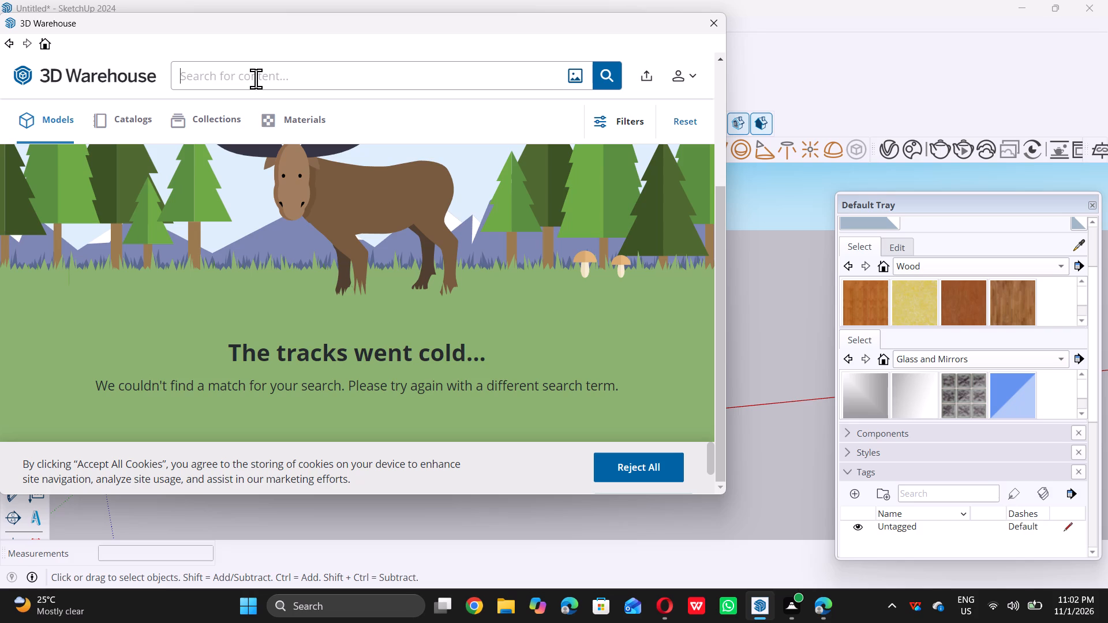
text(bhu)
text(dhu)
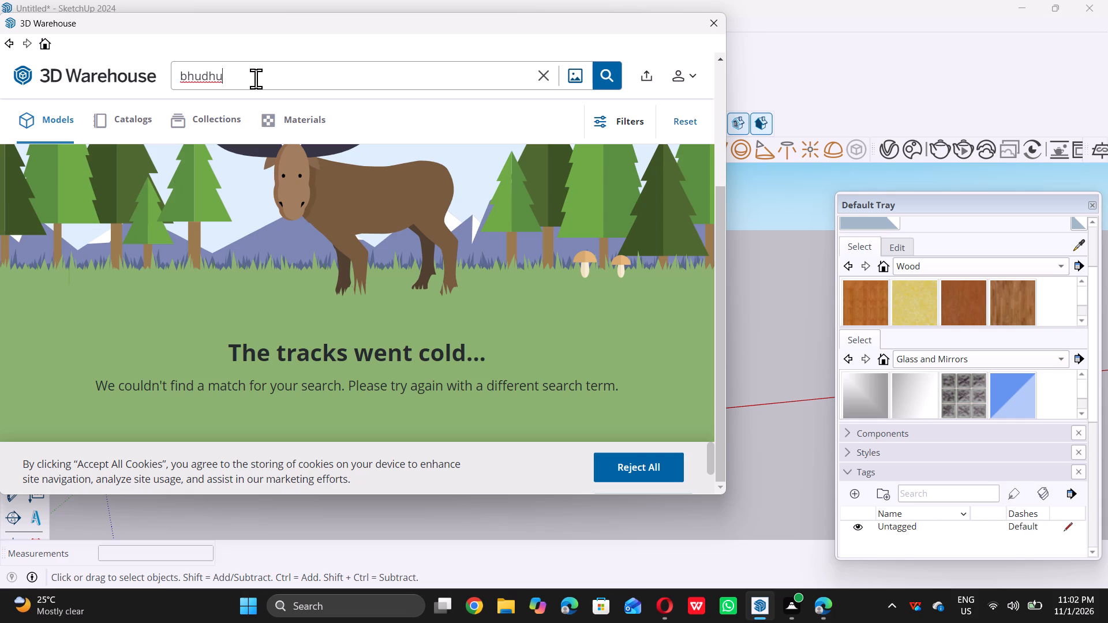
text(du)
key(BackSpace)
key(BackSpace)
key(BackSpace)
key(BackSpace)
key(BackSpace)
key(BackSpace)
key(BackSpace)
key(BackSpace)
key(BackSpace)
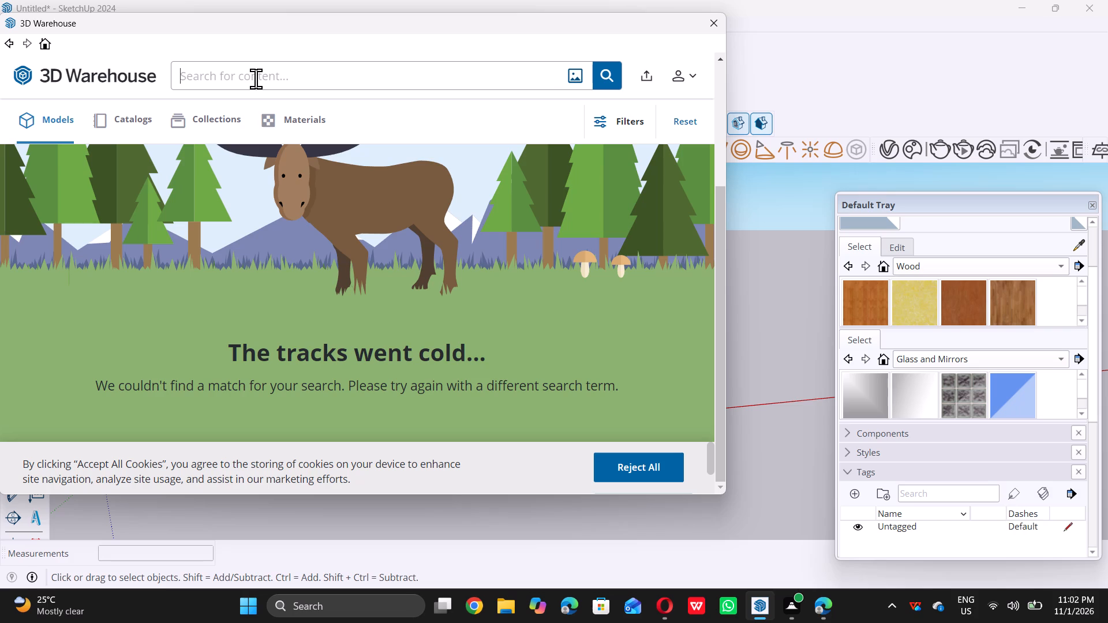
Search 3D Warehouse for "plants".
text(pl)
text(an)
key(t)
key(s)
key(Return)
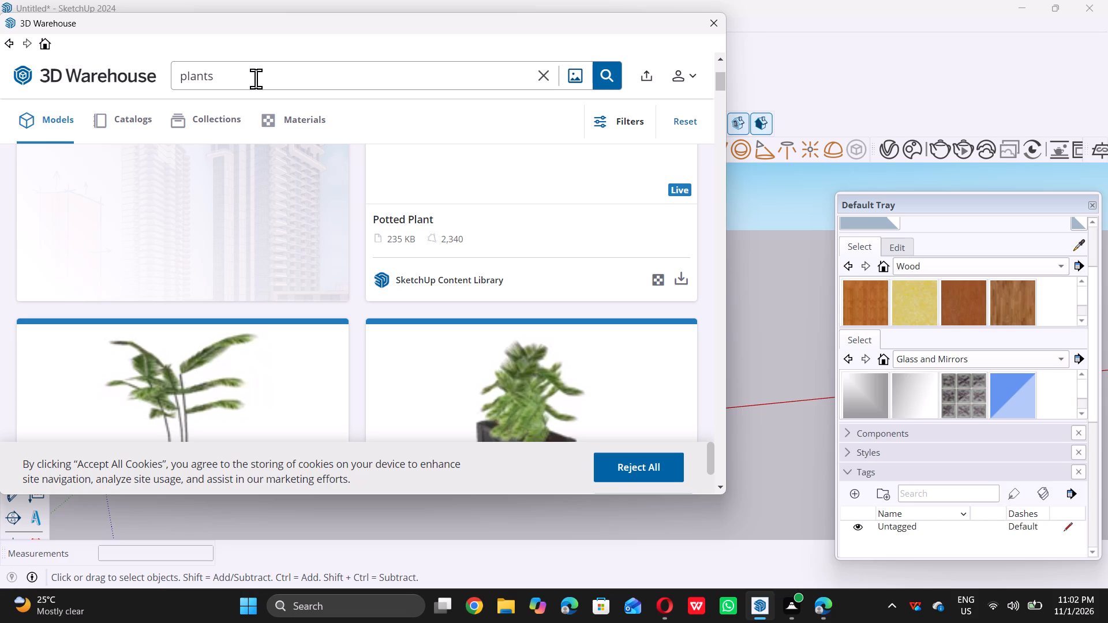
Look through the plant models in 3D Warehouse for a small potted plant that suits the TV wall.
scroll(256, 78, down, 1)
scroll(263, 102, up, 6)
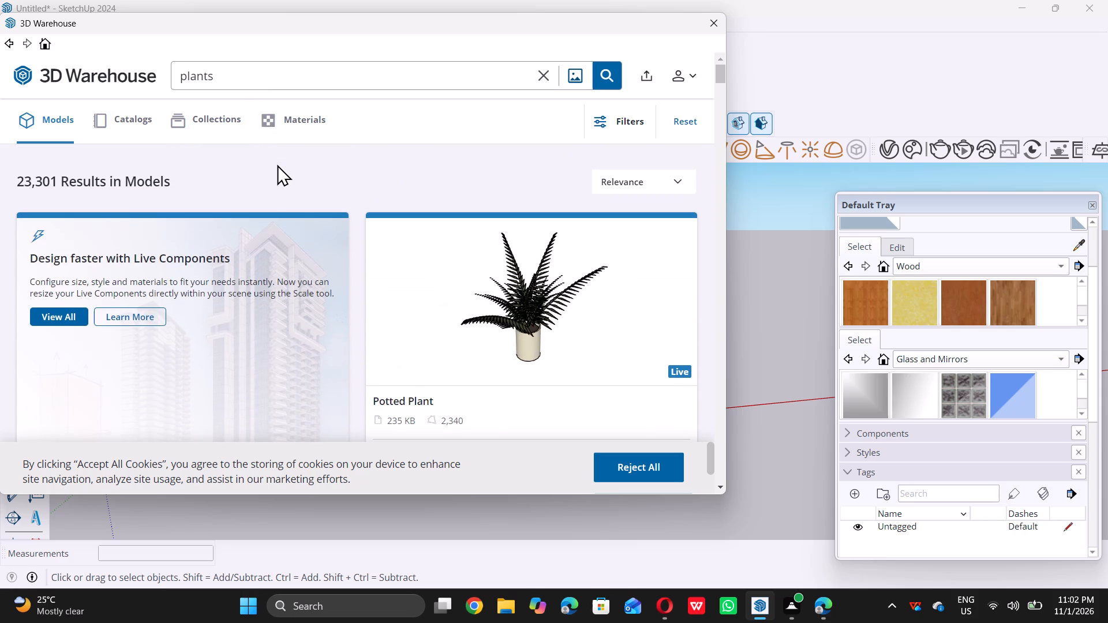
scroll(278, 164, down, 1)
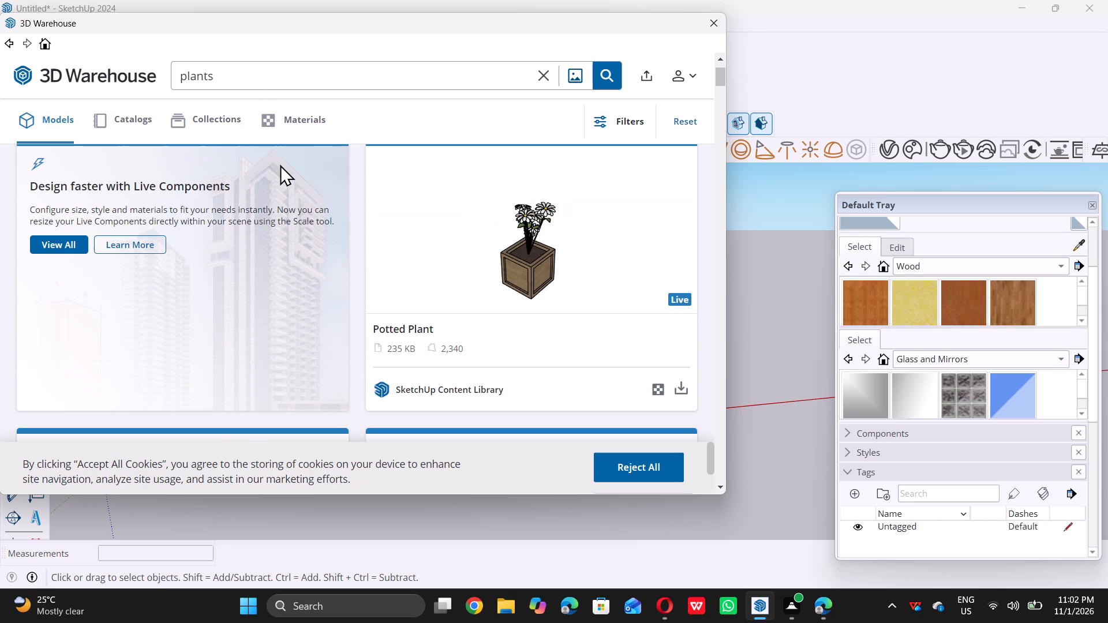
scroll(280, 164, down, 5)
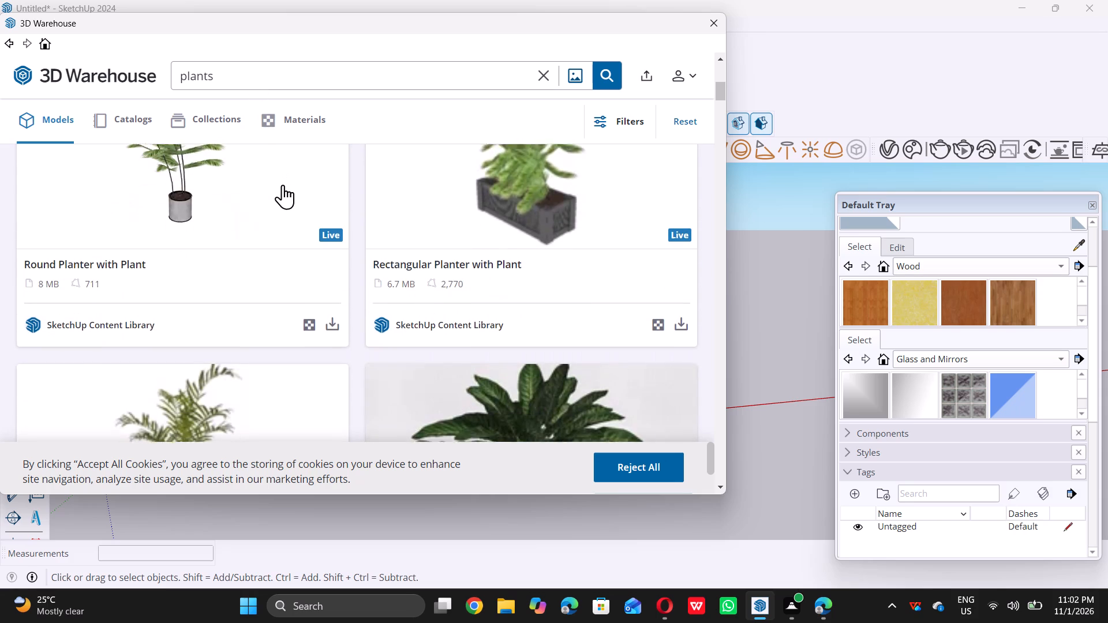
scroll(283, 185, down, 4)
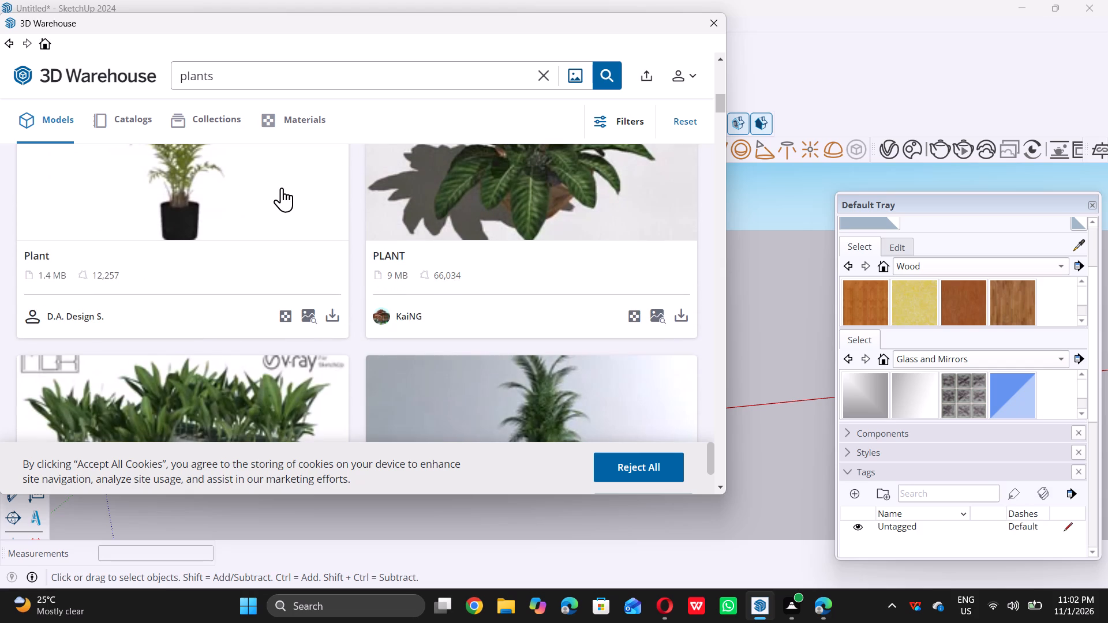
scroll(282, 187, up, 7)
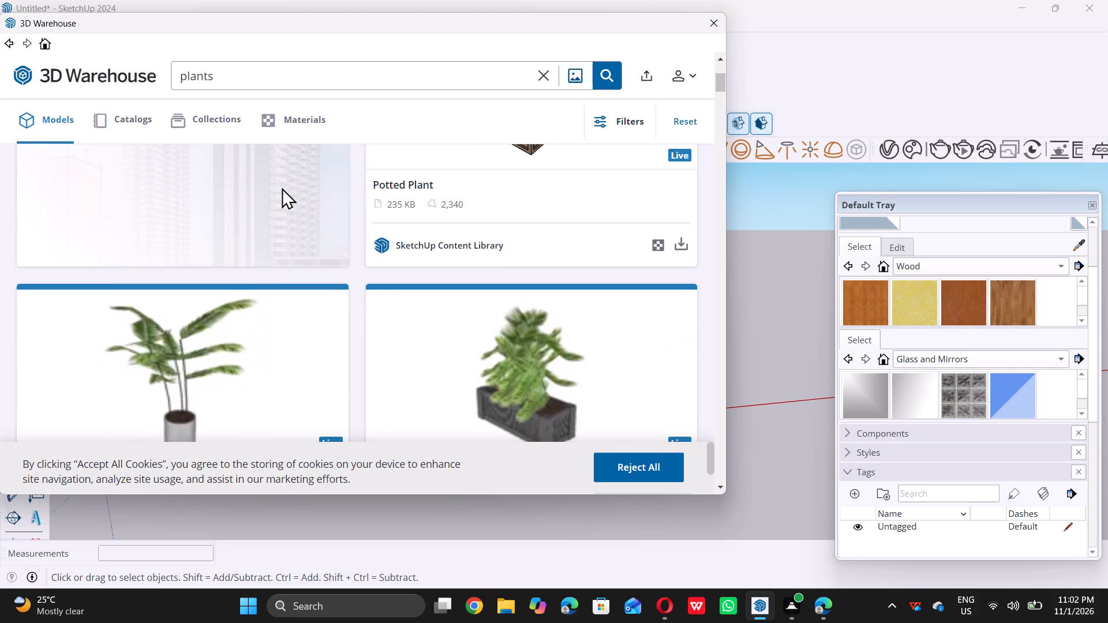
scroll(282, 187, down, 7)
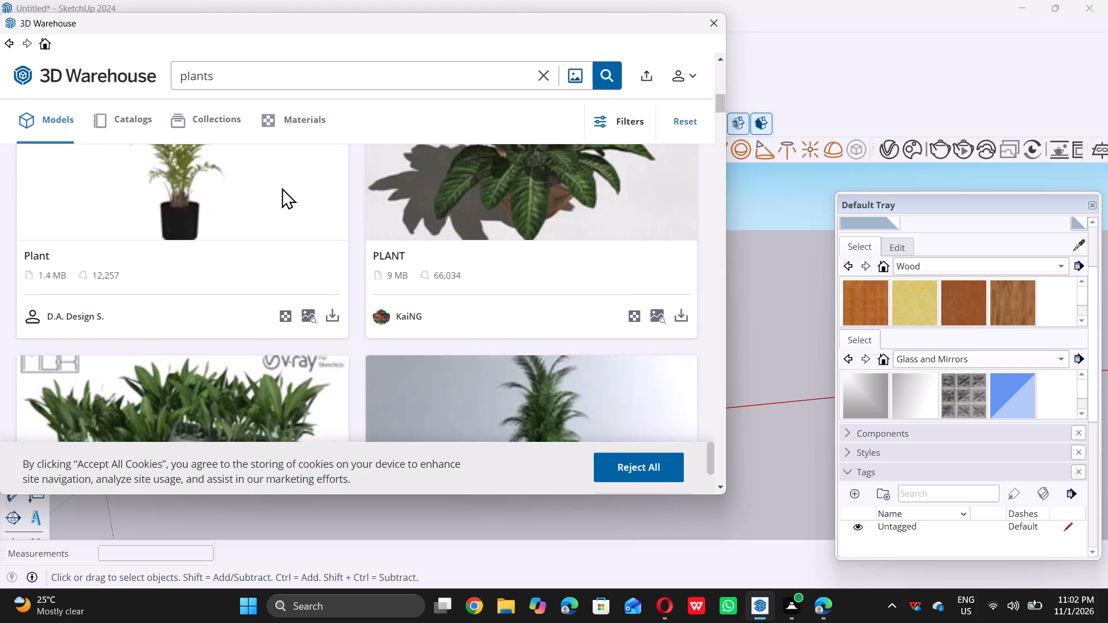
scroll(282, 187, down, 6)
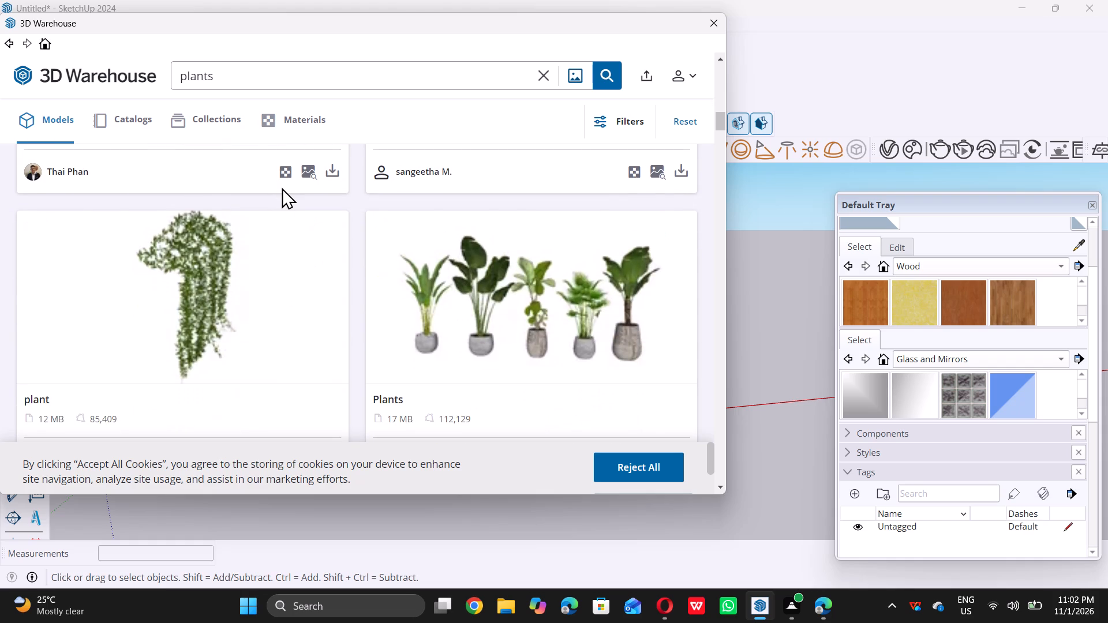
scroll(282, 187, down, 9)
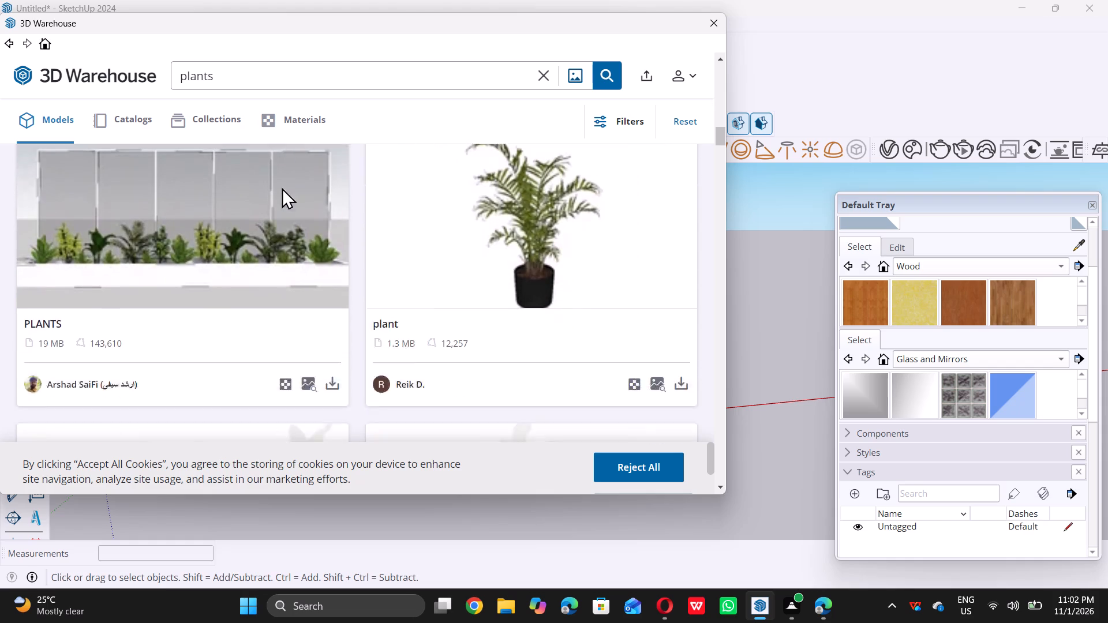
scroll(282, 187, down, 4)
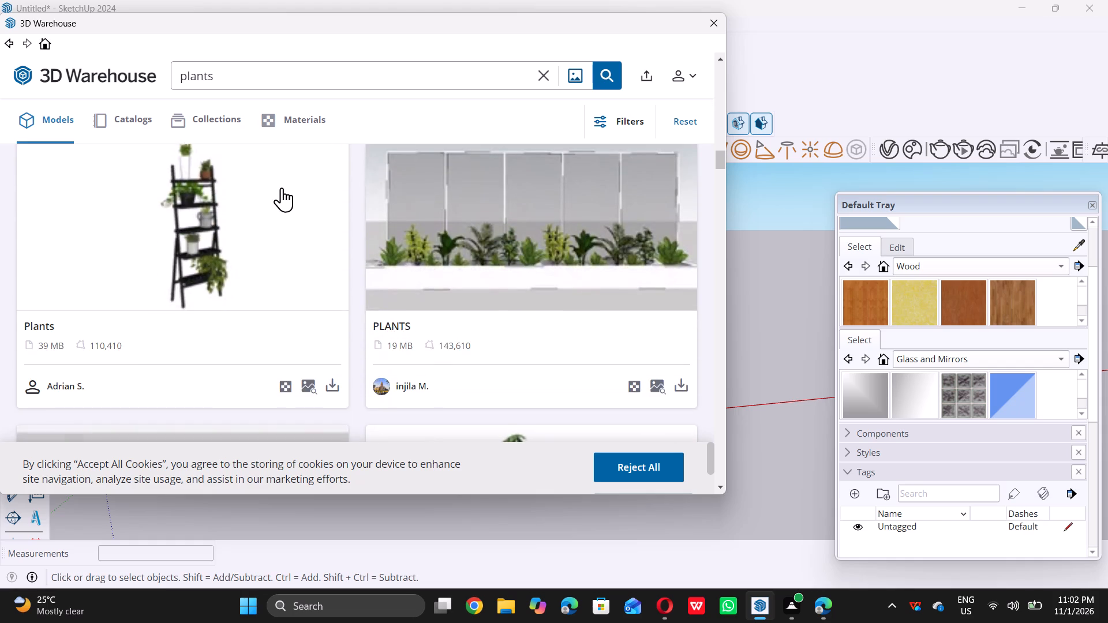
scroll(282, 187, down, 4)
scroll(282, 187, up, 1)
scroll(282, 187, down, 4)
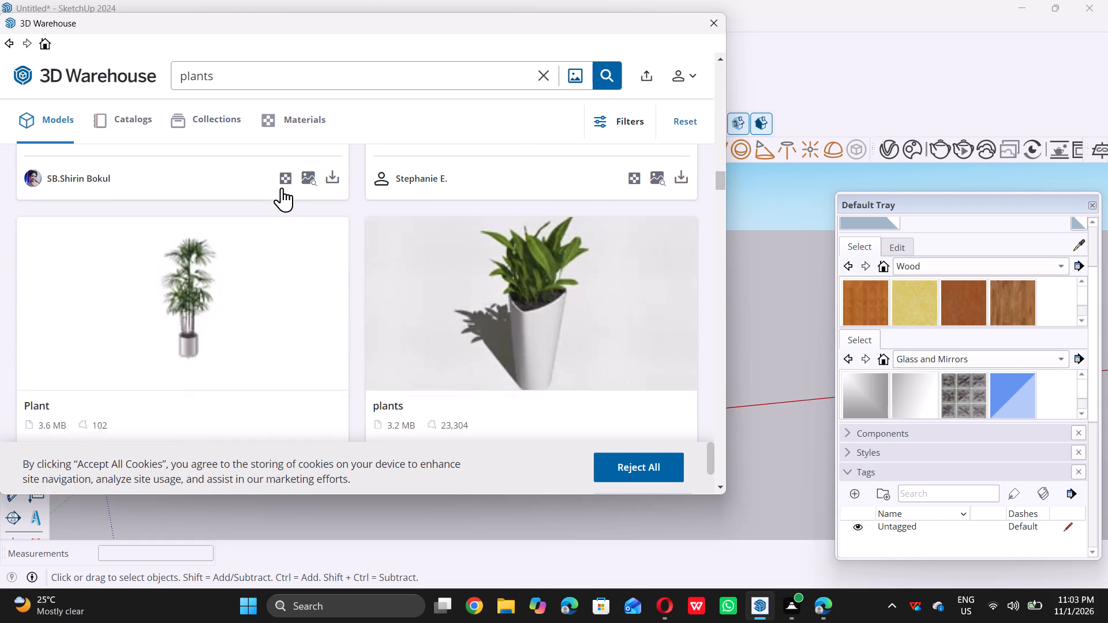
scroll(282, 187, down, 3)
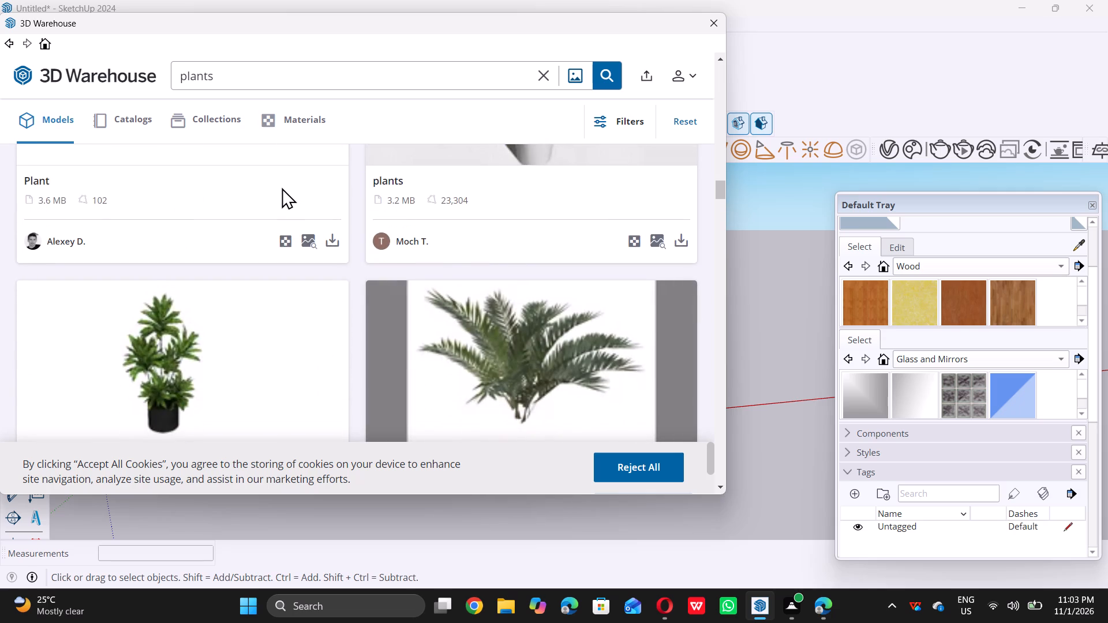
scroll(282, 187, down, 4)
scroll(282, 187, up, 3)
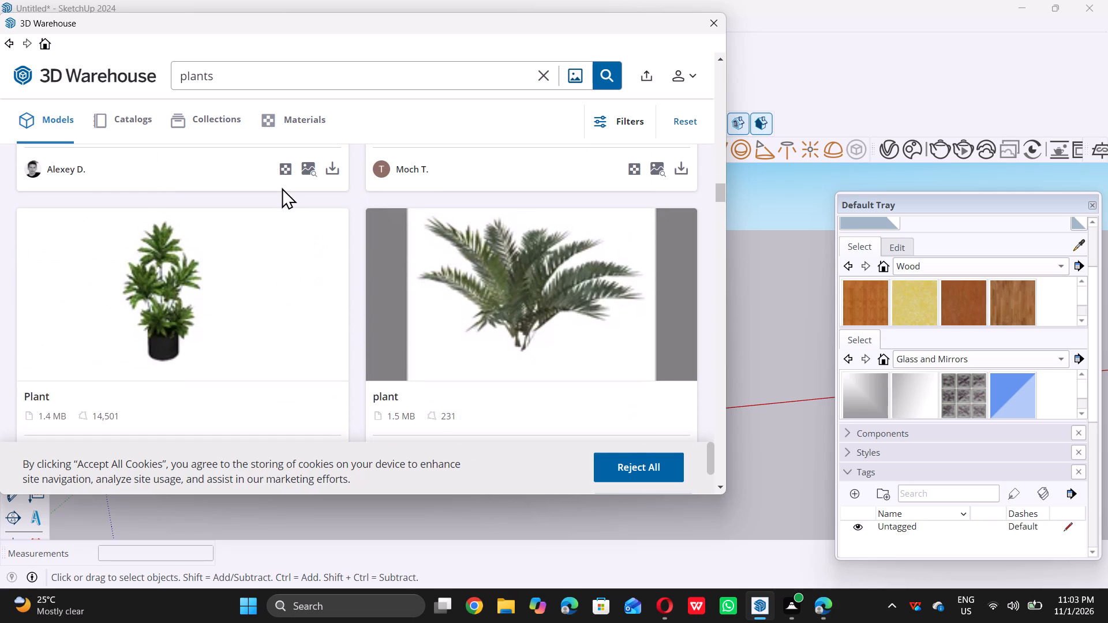
scroll(282, 187, down, 1)
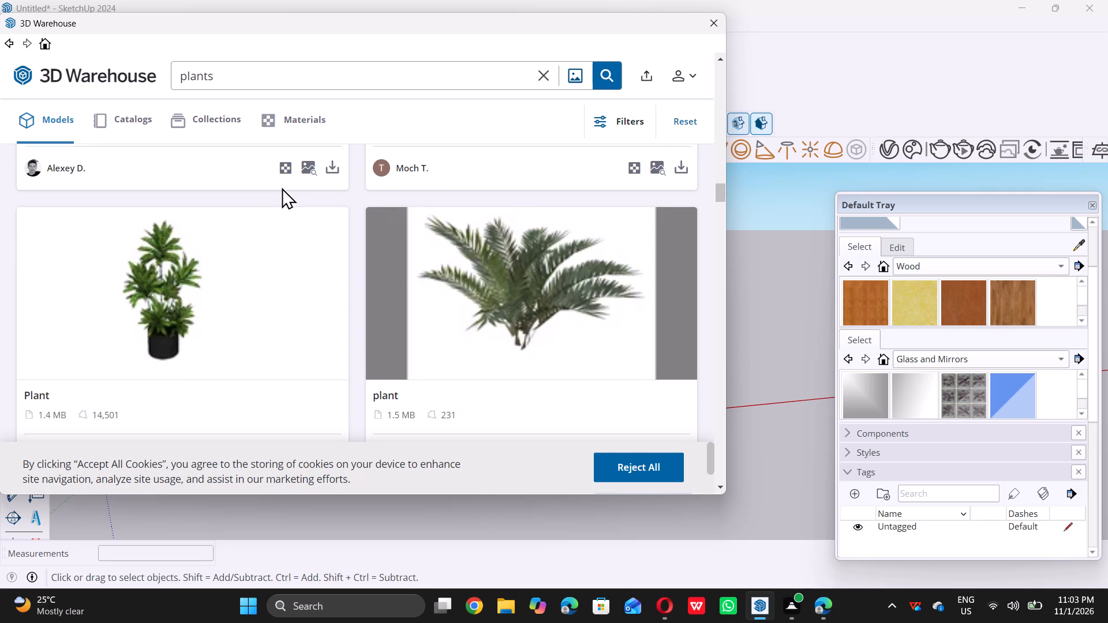
scroll(282, 187, down, 3)
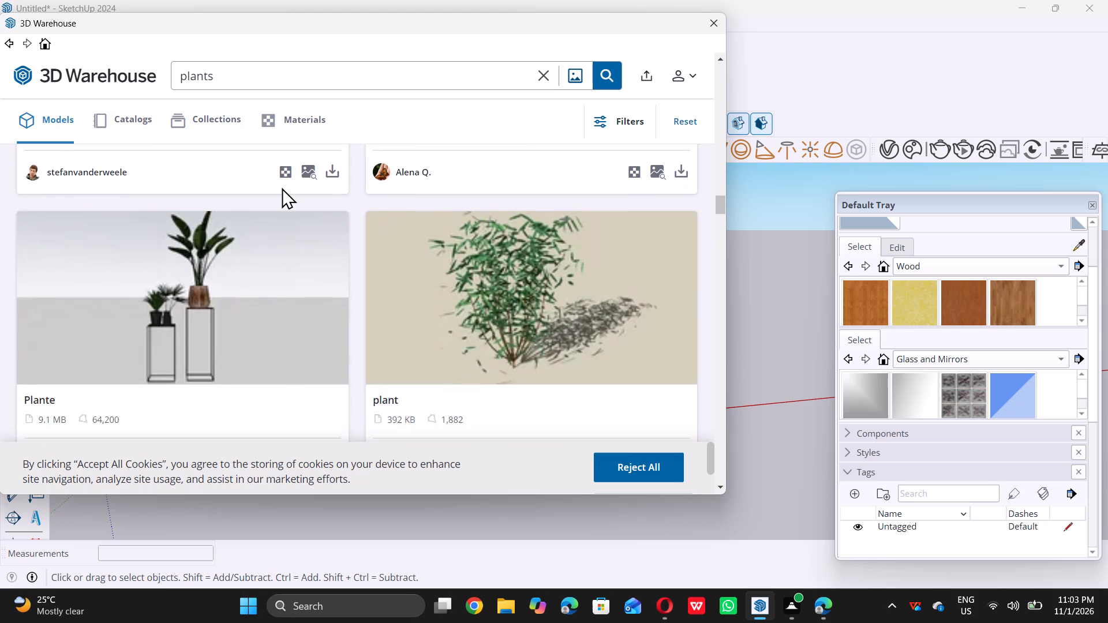
scroll(282, 187, down, 3)
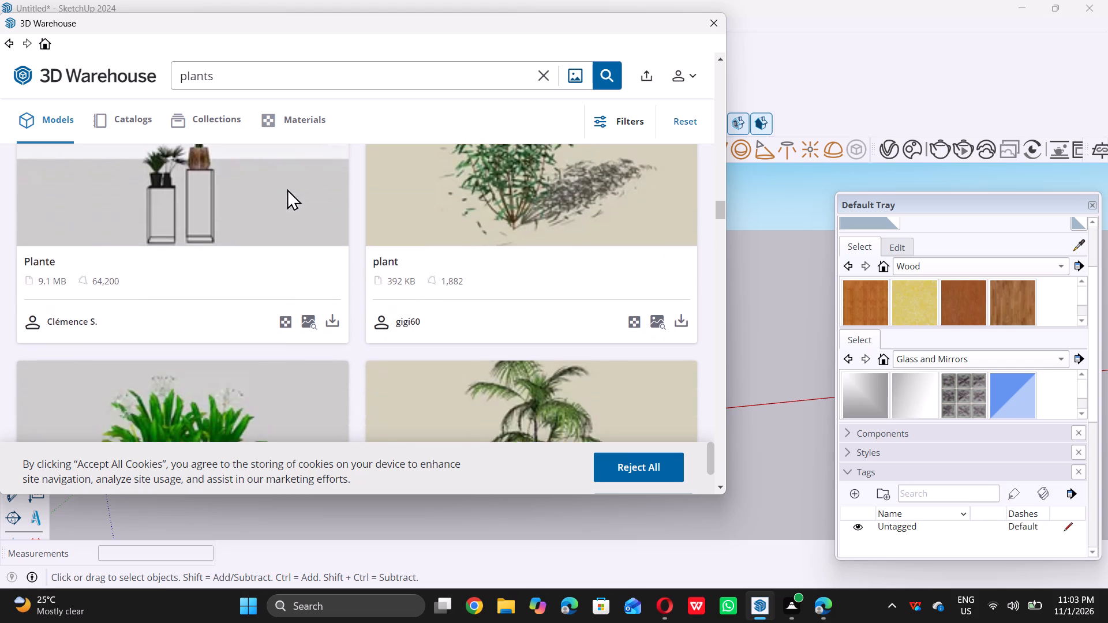
scroll(287, 189, down, 1)
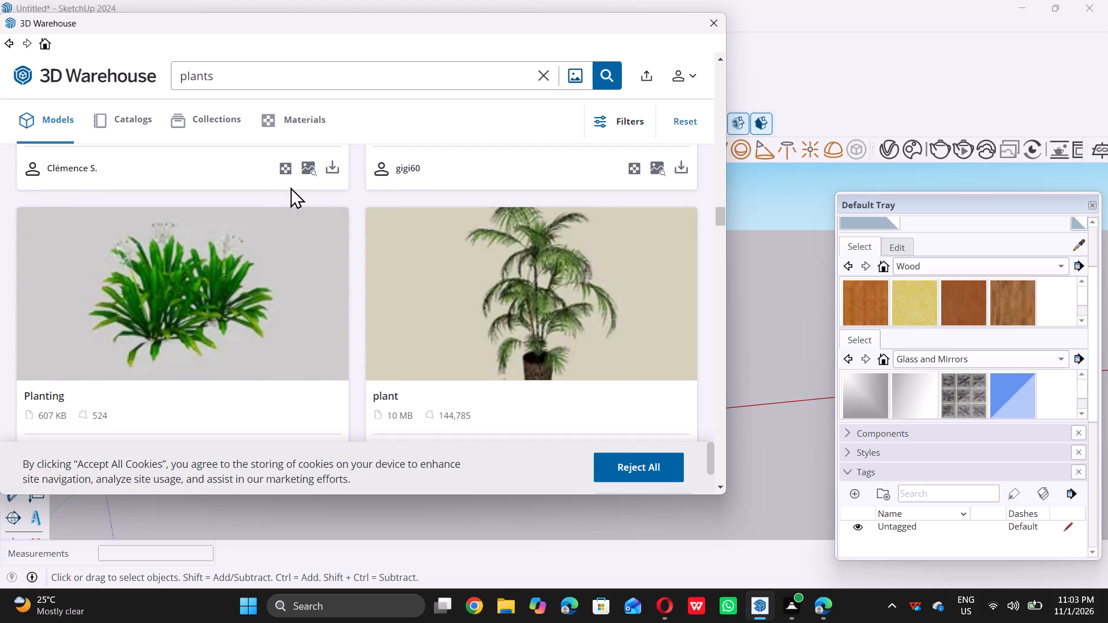
scroll(287, 264, down, 3)
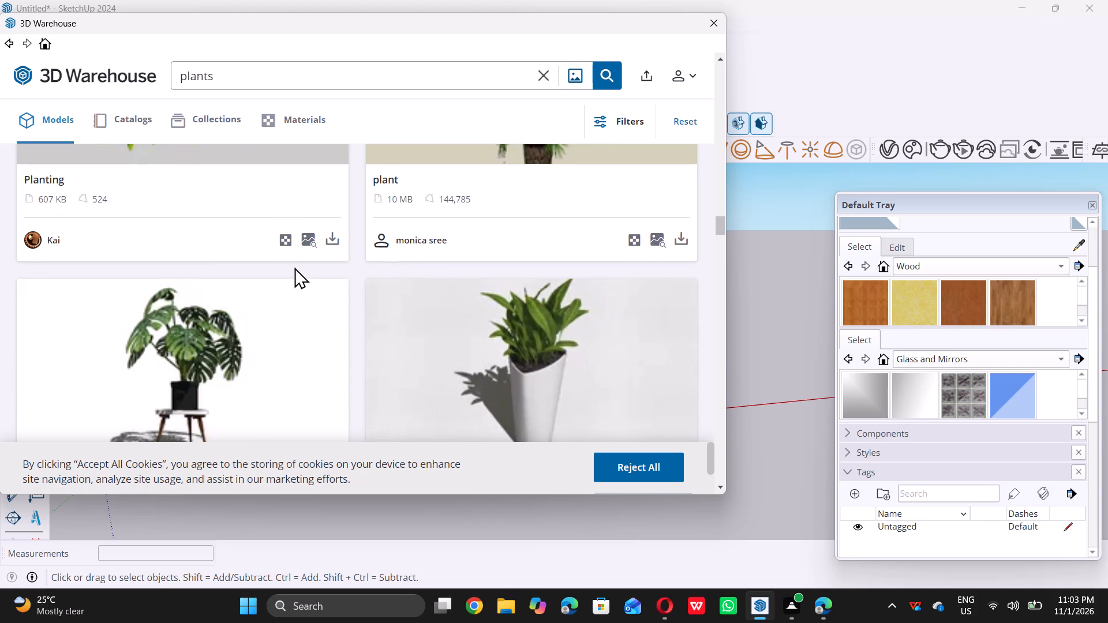
scroll(294, 267, down, 6)
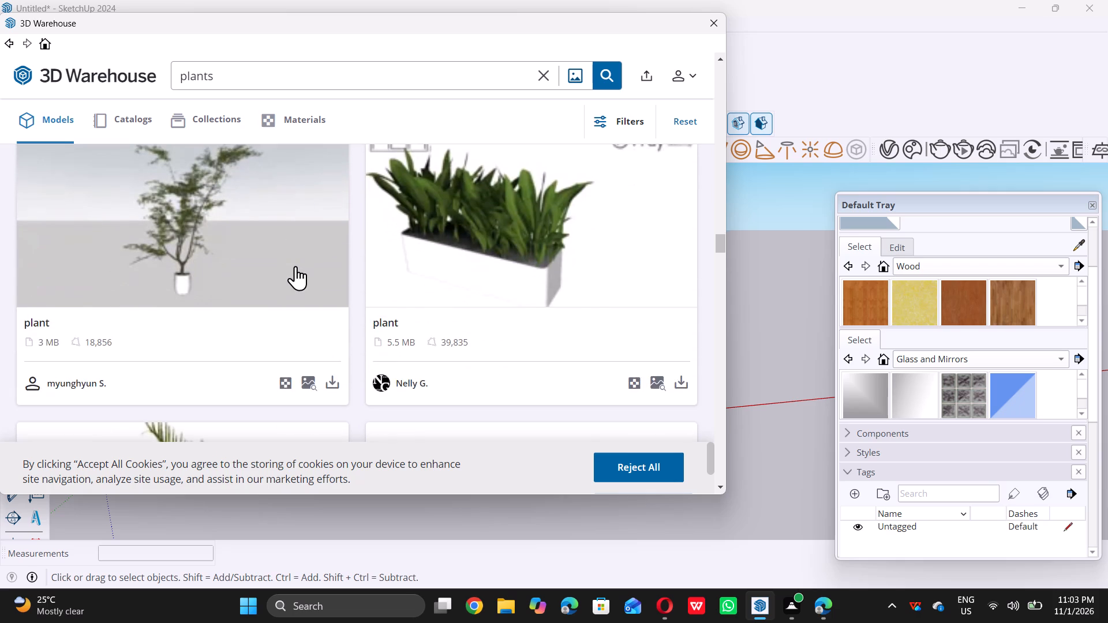
scroll(295, 266, down, 7)
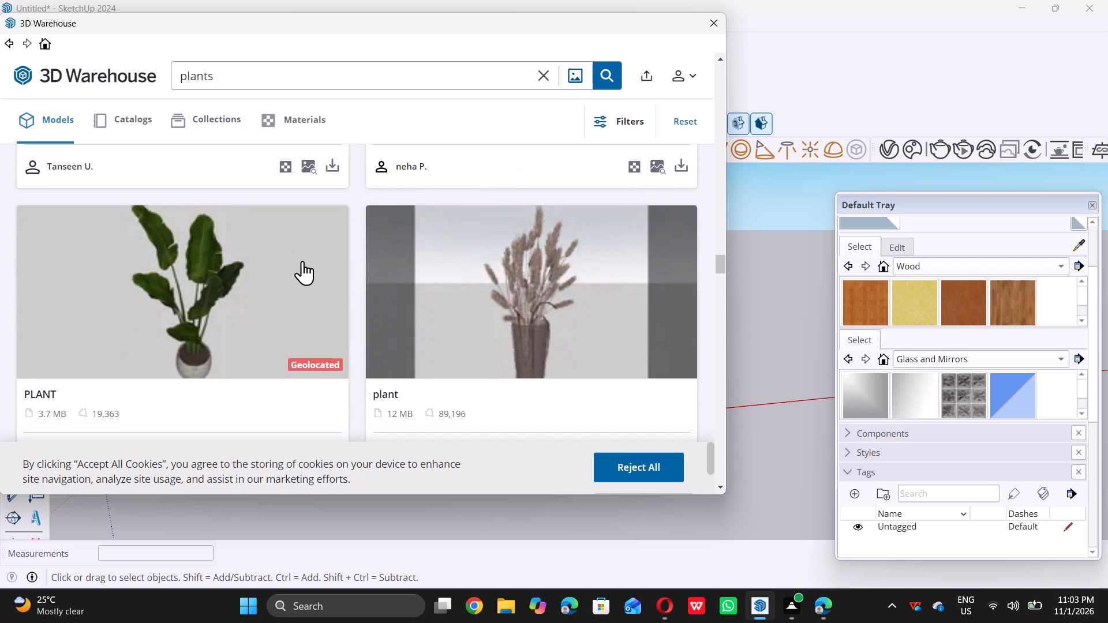
scroll(302, 261, down, 4)
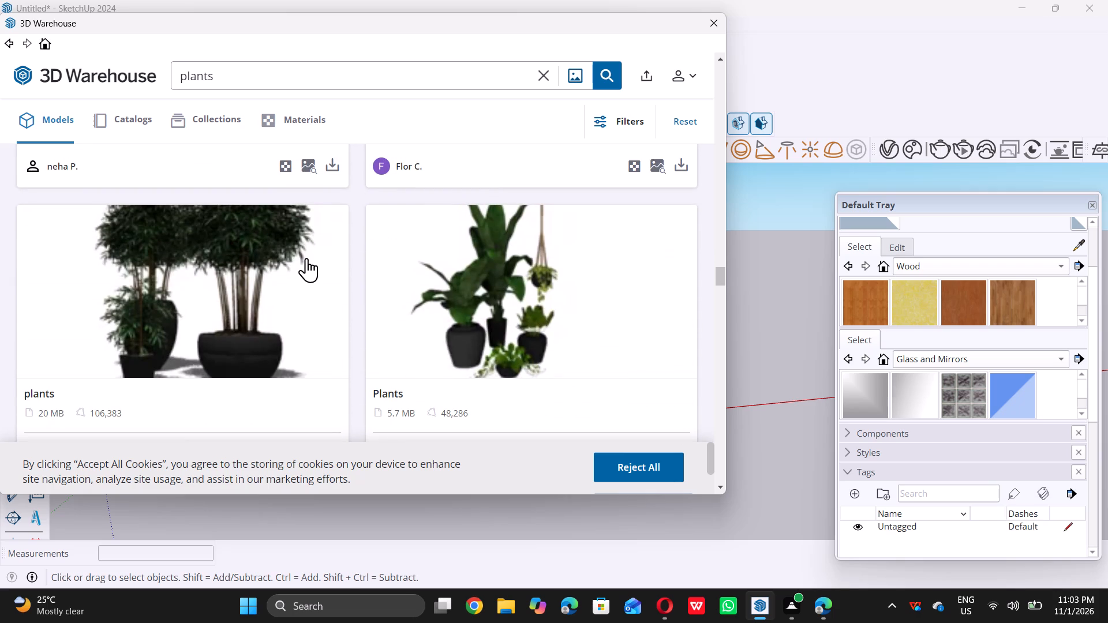
scroll(306, 258, down, 4)
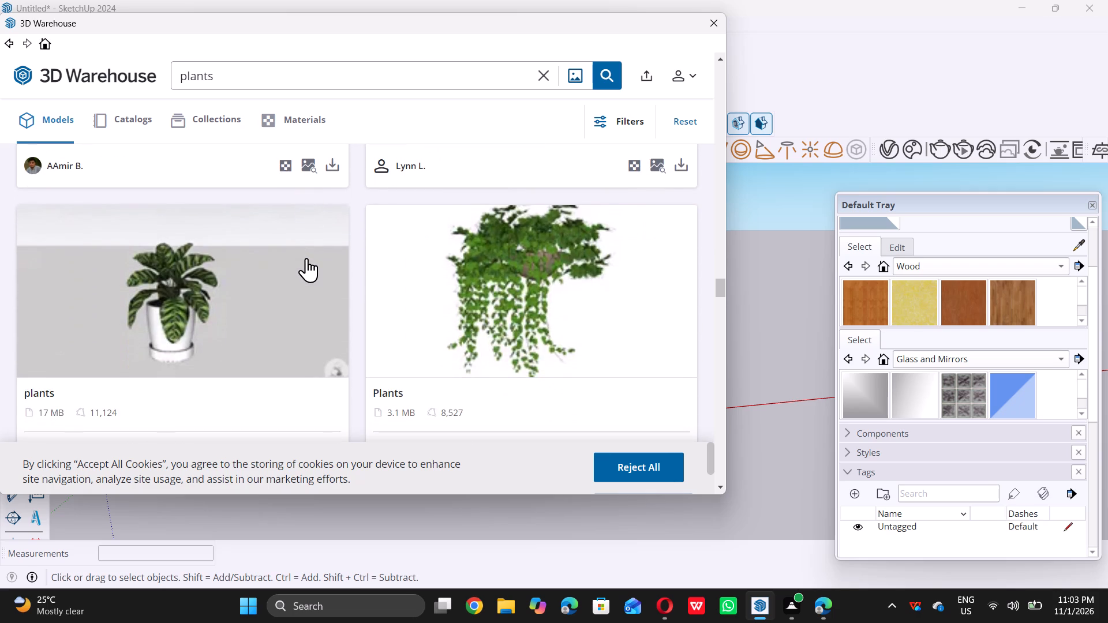
Download the 17 MB "plants" model with the striped-leaf plant in a white pot directly into the SketchUp model.
scroll(306, 258, down, 3)
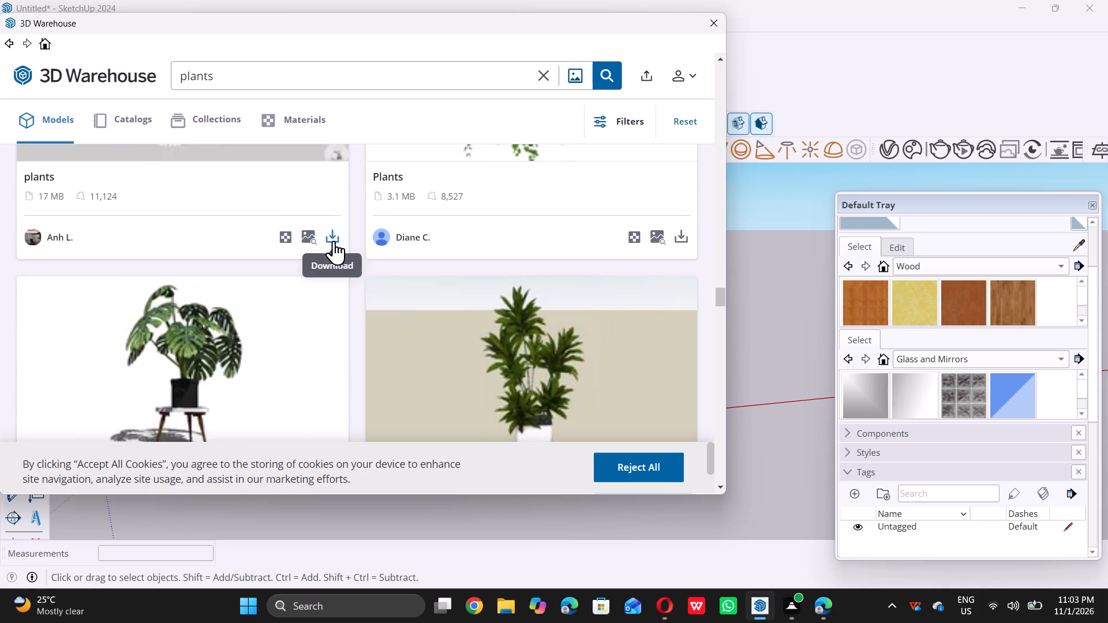
double_click(335, 238)
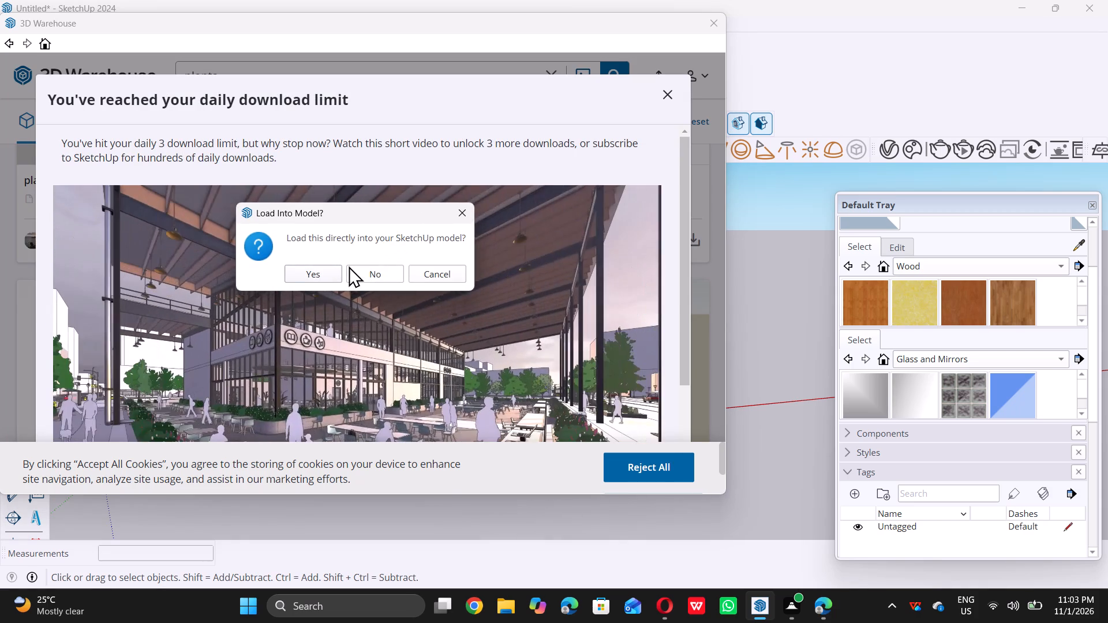
double_click(326, 276)
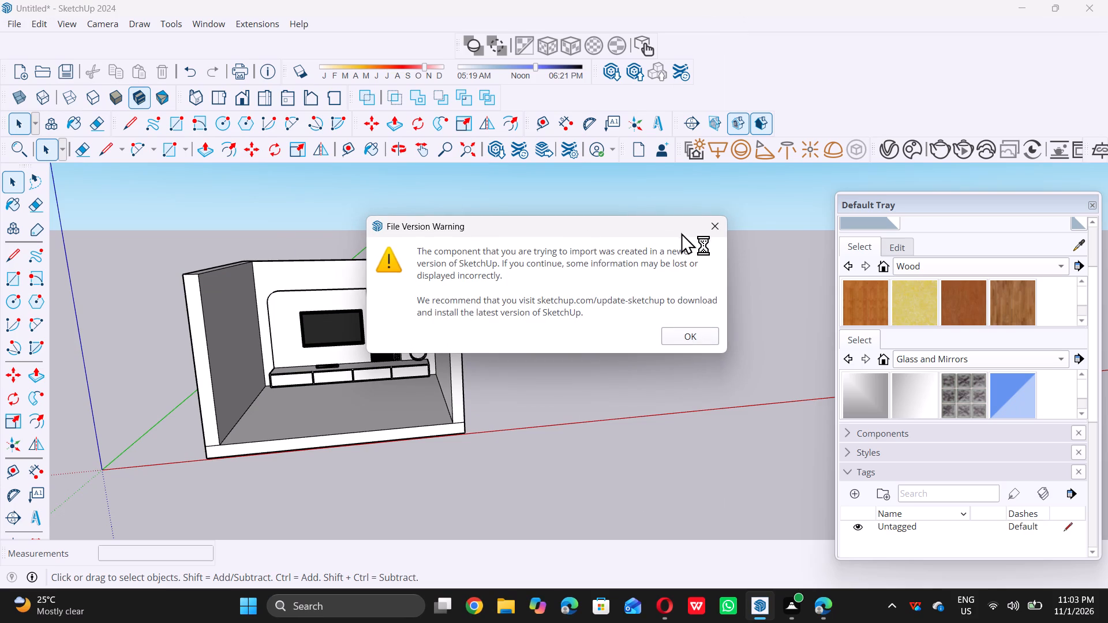
click(712, 226)
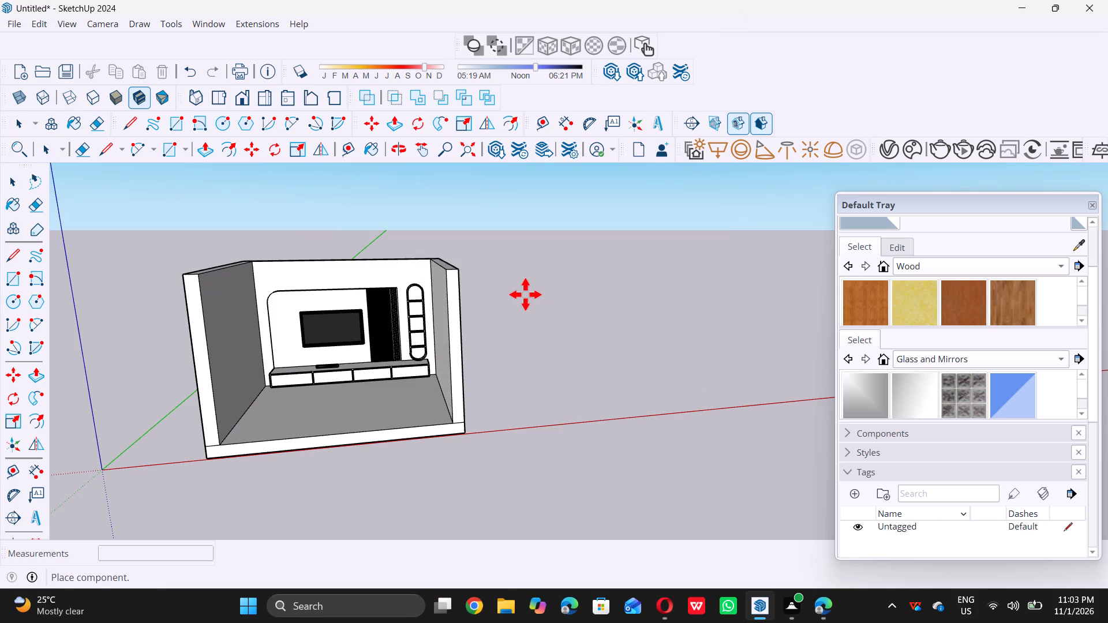
Place the white-potted plant in the open space outside the room, beyond the wall beside the shelf unit.
scroll(525, 294, down, 2)
scroll(451, 298, down, 4)
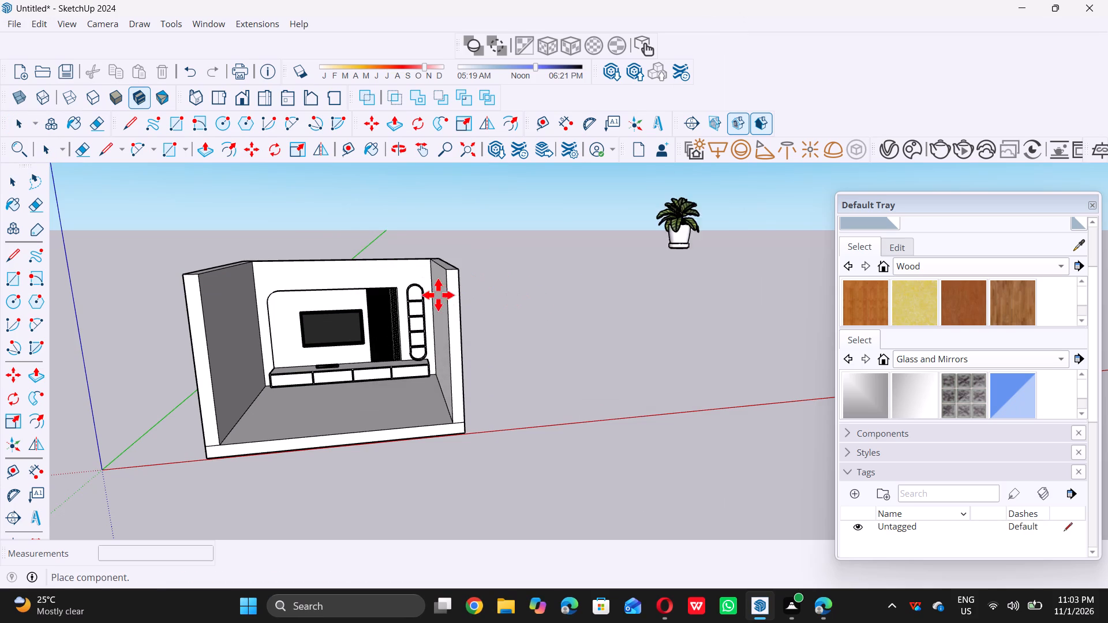
scroll(437, 294, down, 5)
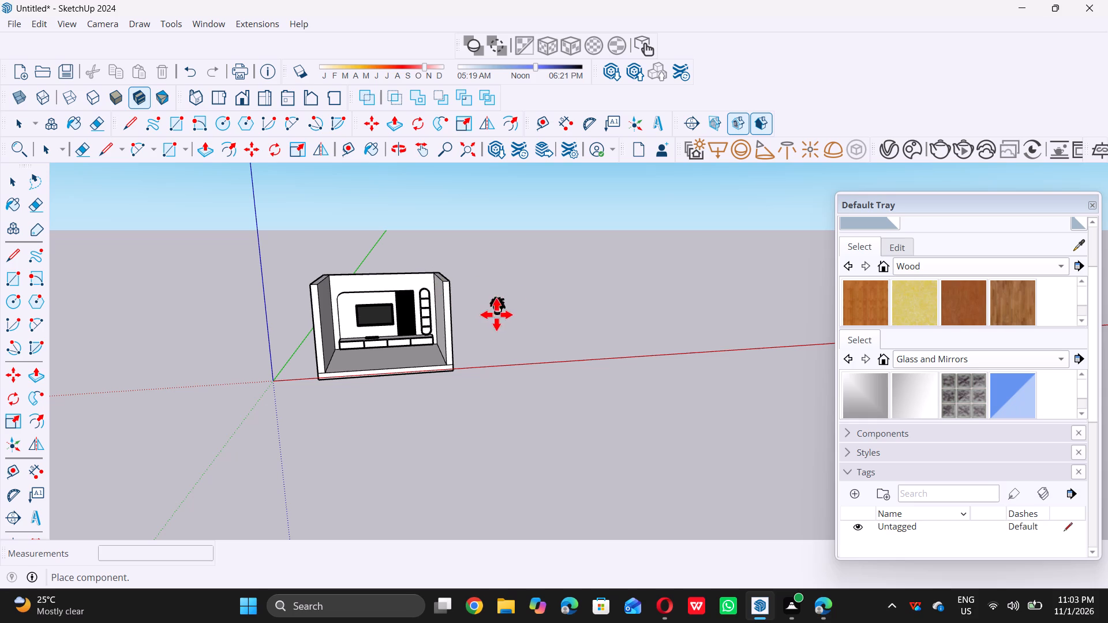
scroll(478, 309, down, 5)
scroll(489, 308, up, 1)
middle_drag(476, 318, 441, 339)
scroll(437, 322, up, 13)
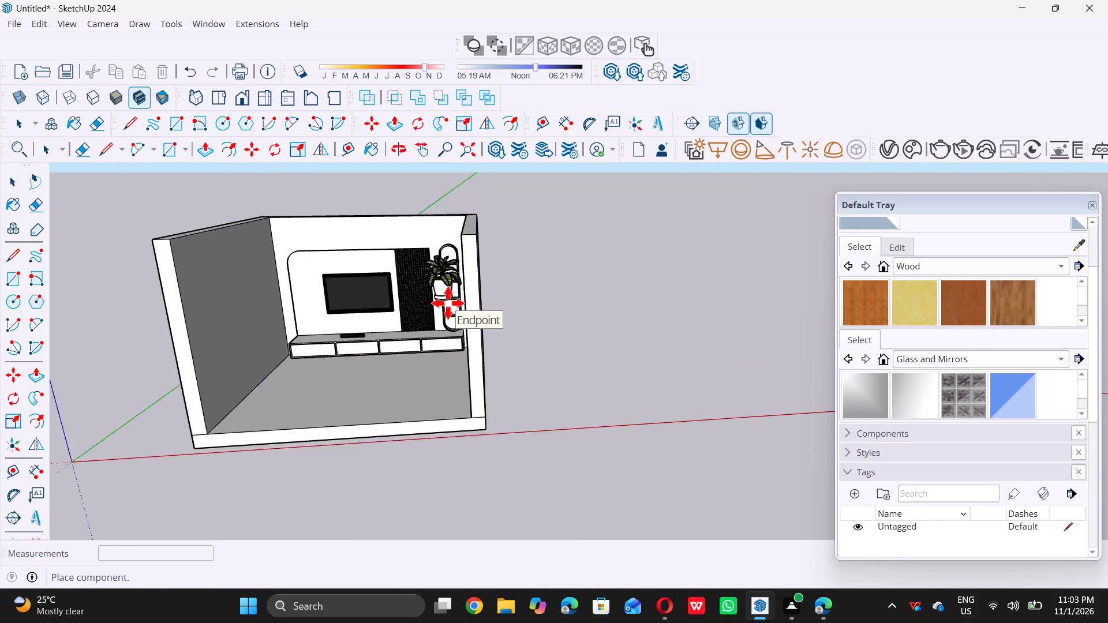
scroll(451, 295, down, 9)
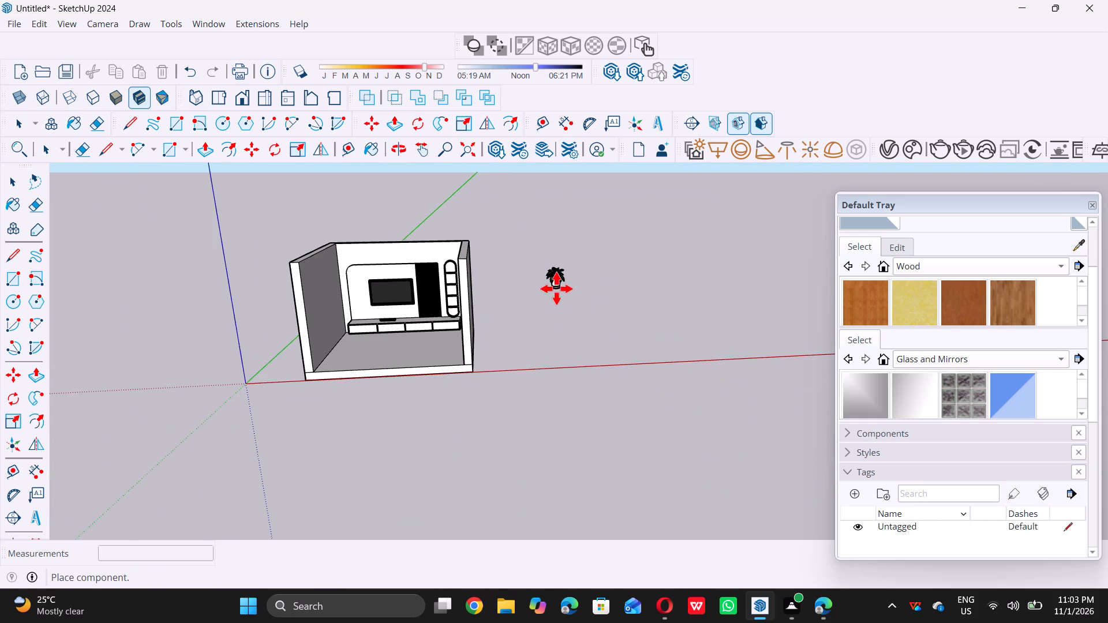
double_click(556, 288)
key(space)
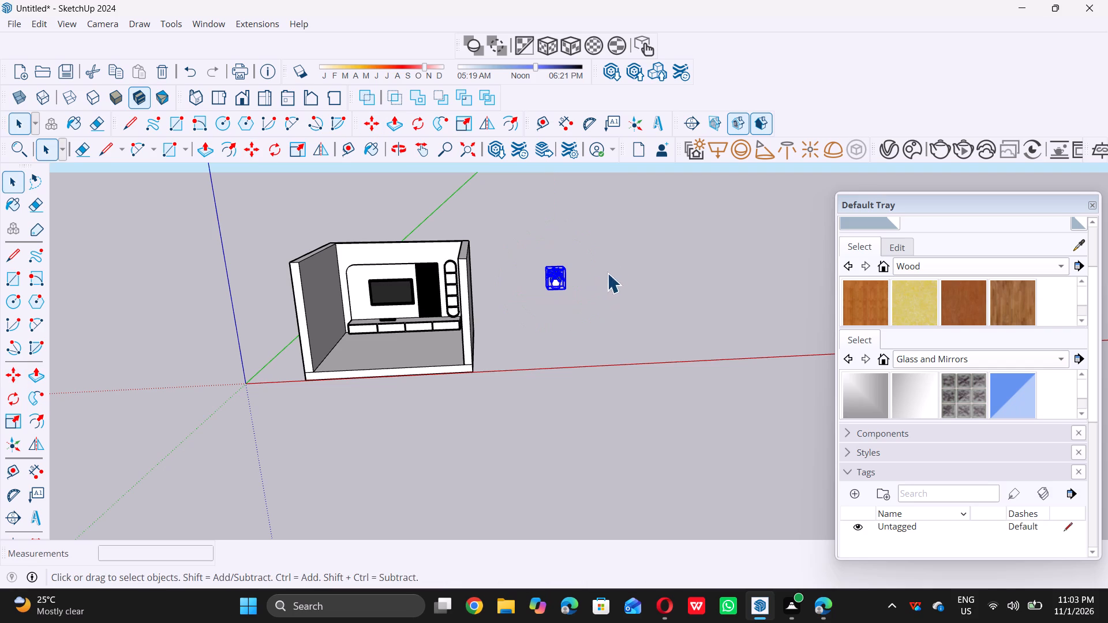
Scale the white-potted plant down uniformly from one corner of its bounding box.
middle_drag(589, 275, 550, 288)
scroll(613, 269, up, 8)
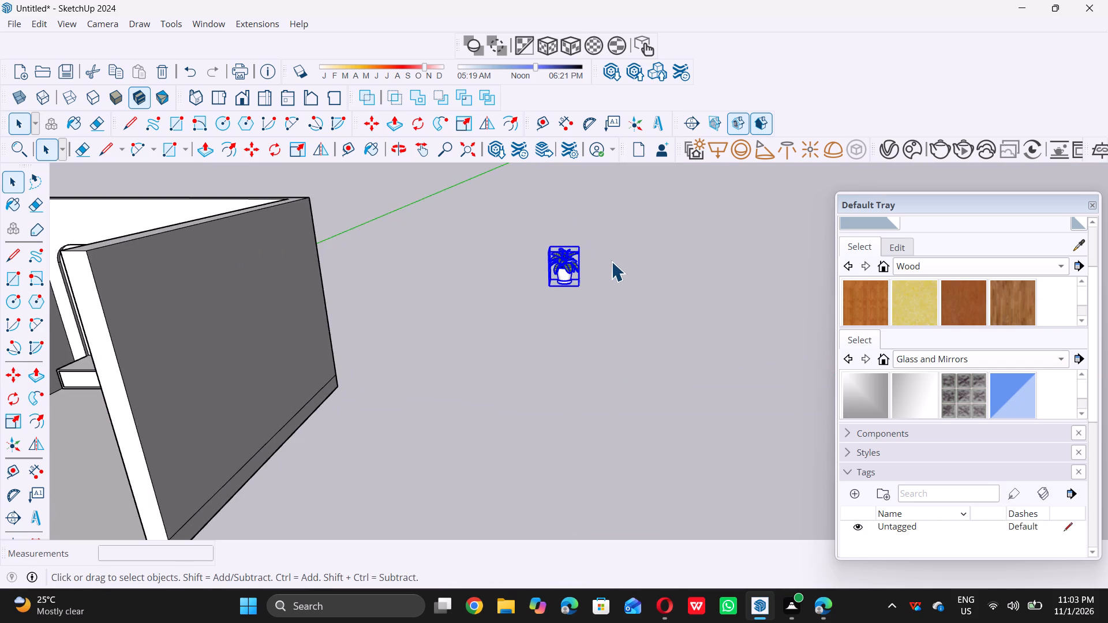
scroll(611, 261, up, 12)
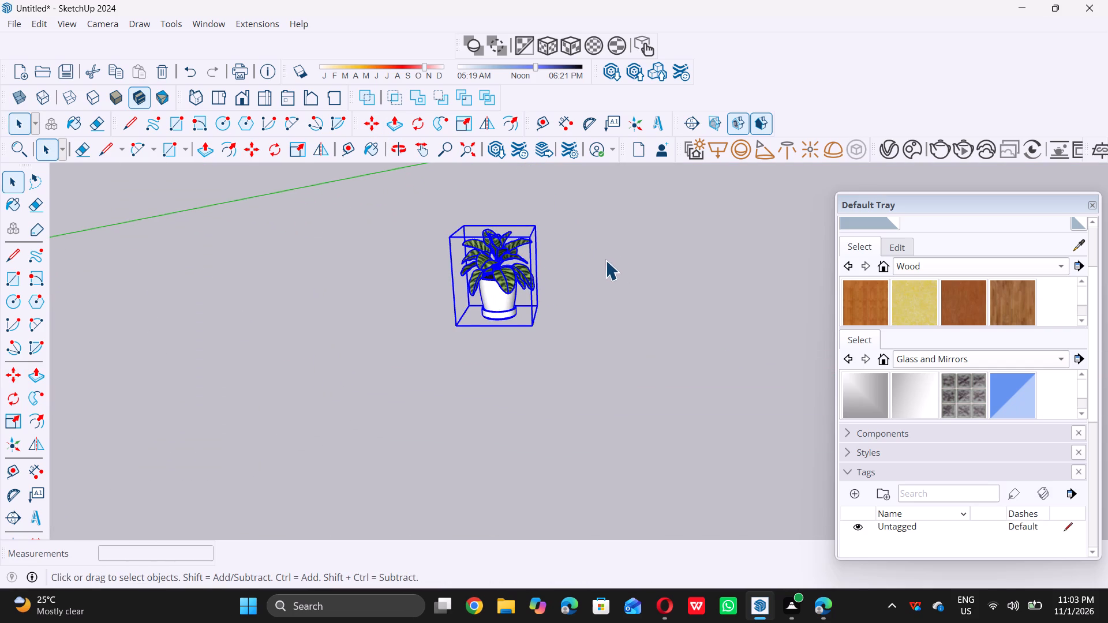
key(s)
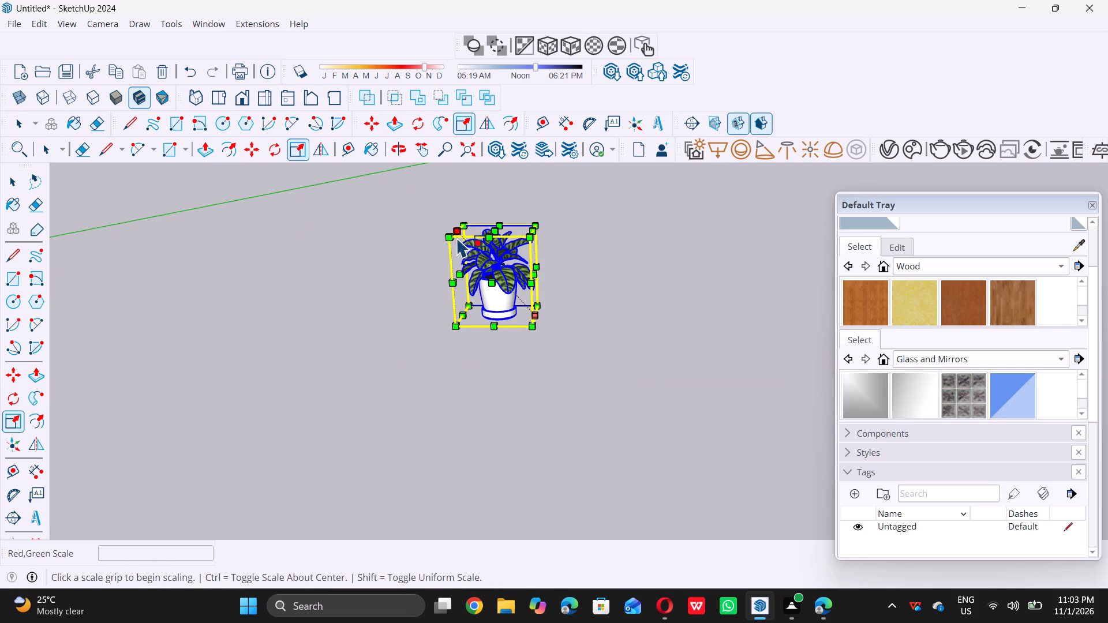
click(454, 236)
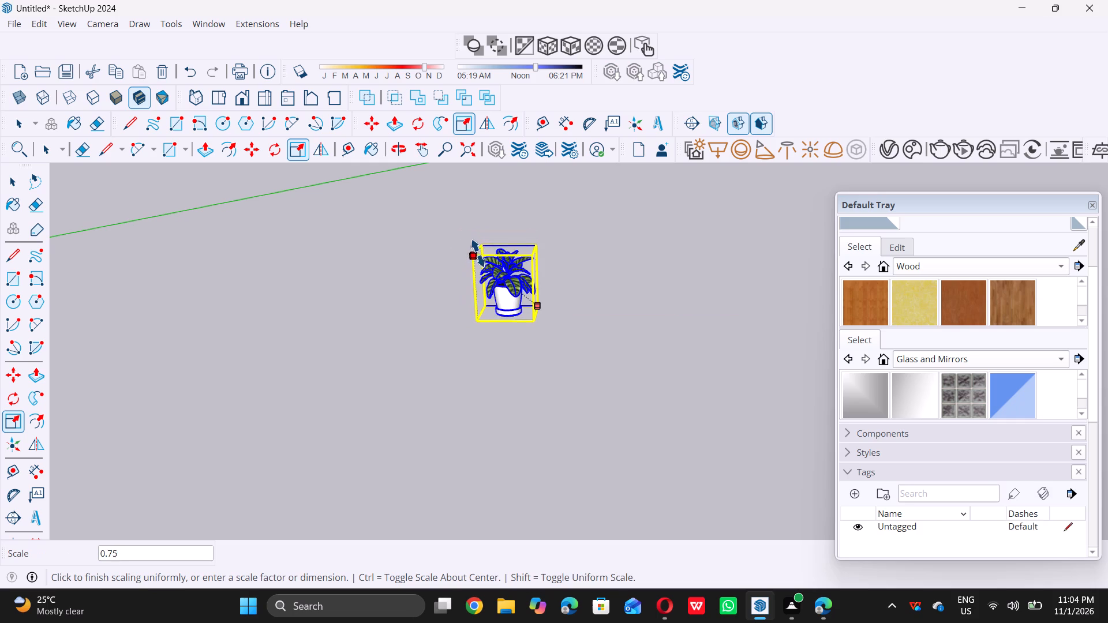
click(491, 265)
key(space)
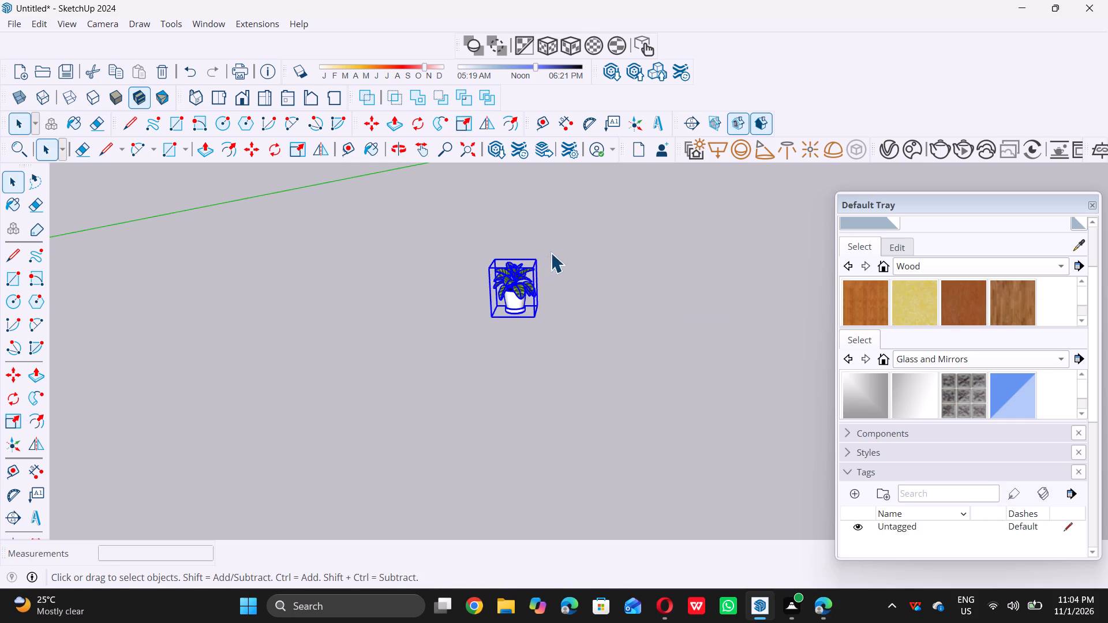
Shrink the white-potted plant to about 0.63 along green and 0.79 along red, and reduce its height along blue.
middle_drag(548, 255, 488, 305)
scroll(536, 272, up, 7)
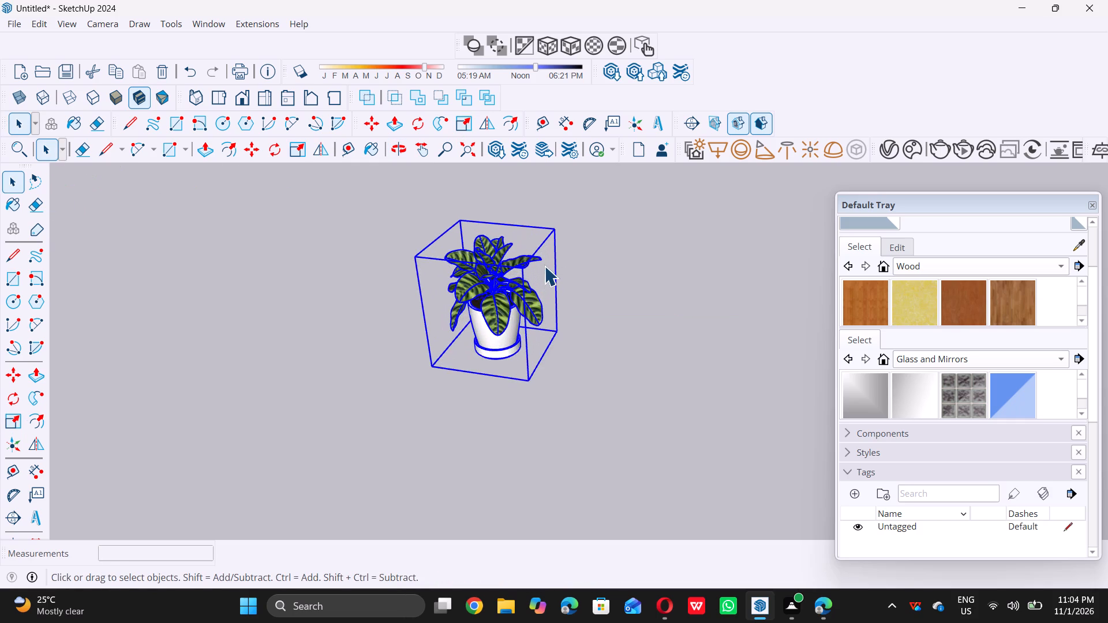
key(s)
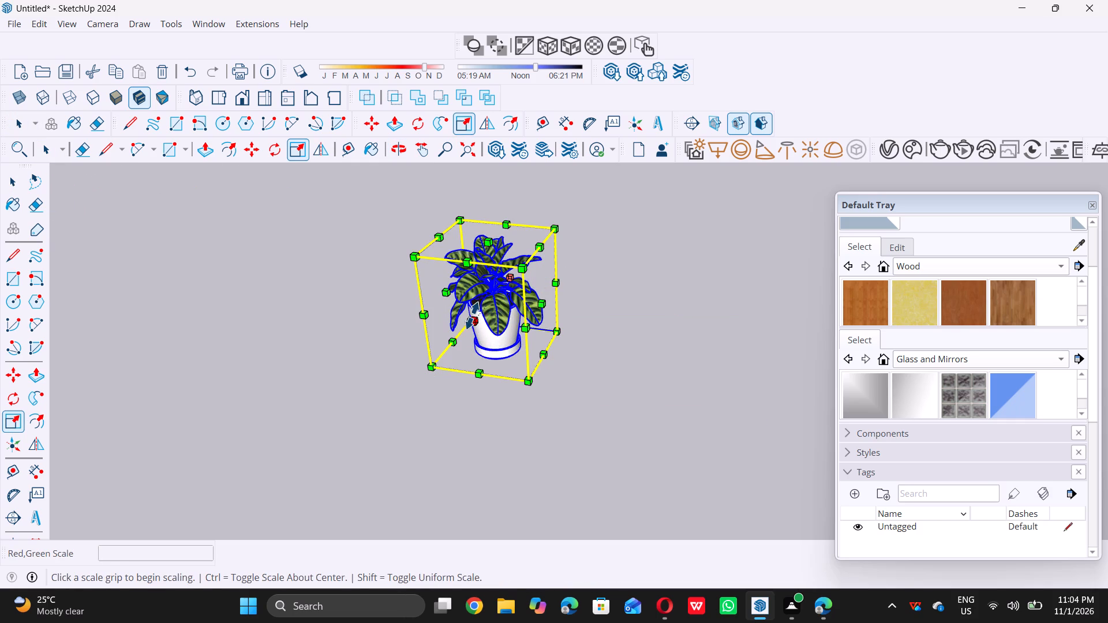
click(472, 318)
double_click(491, 305)
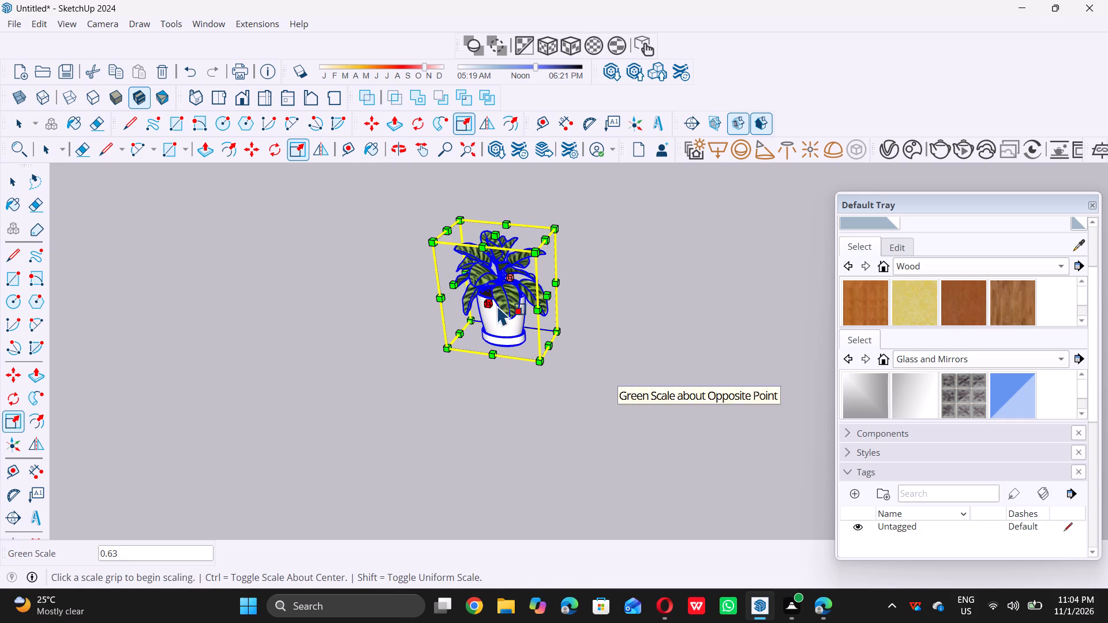
double_click(545, 292)
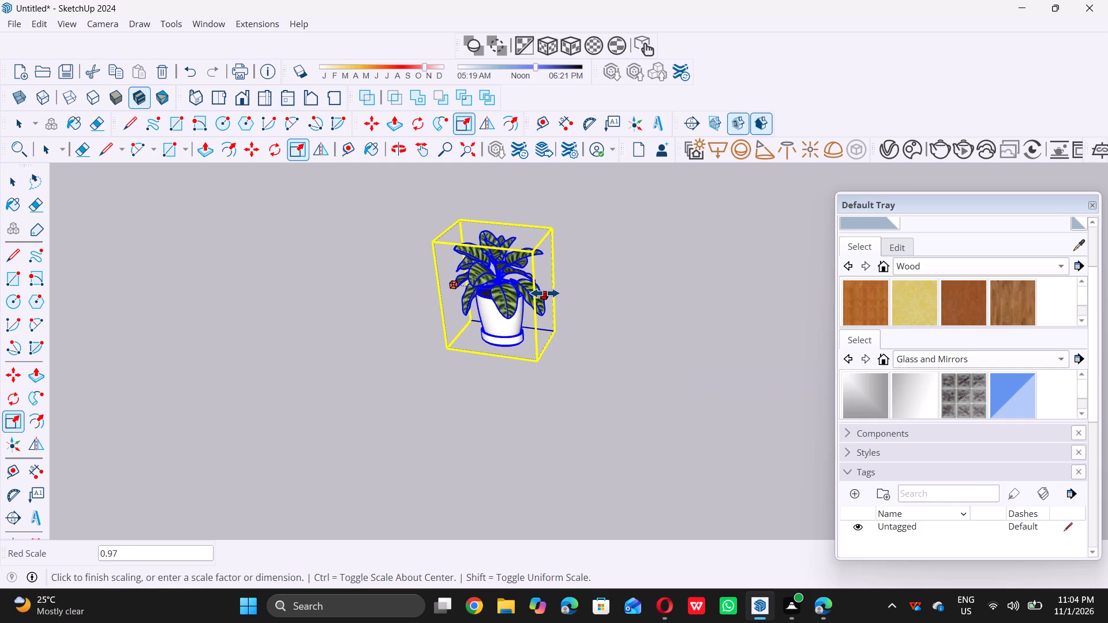
double_click(528, 291)
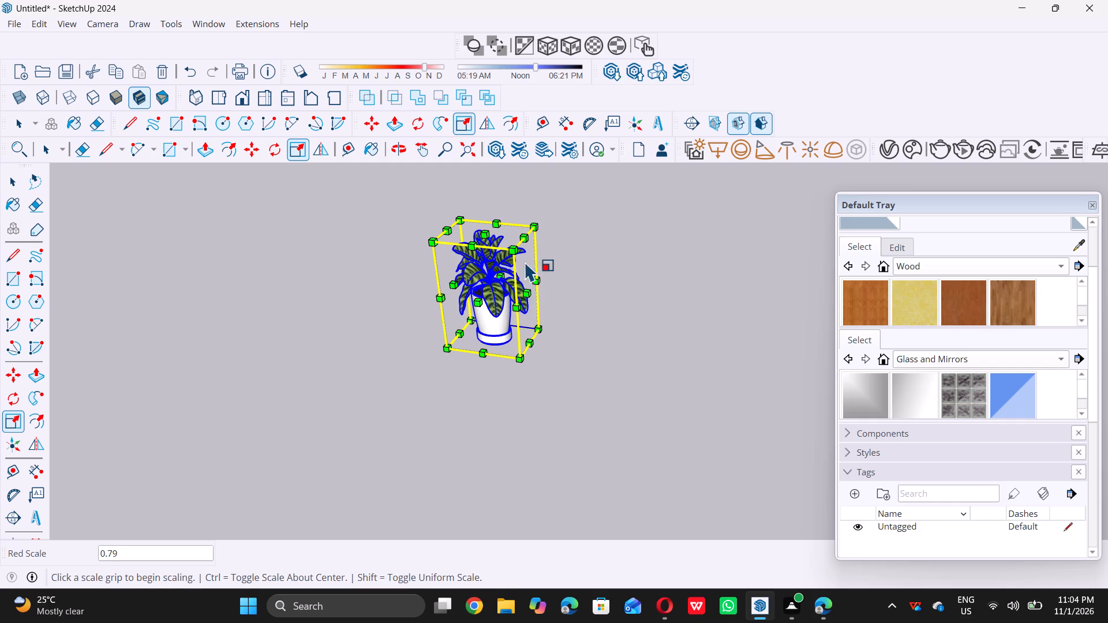
double_click(488, 234)
triple_click(488, 257)
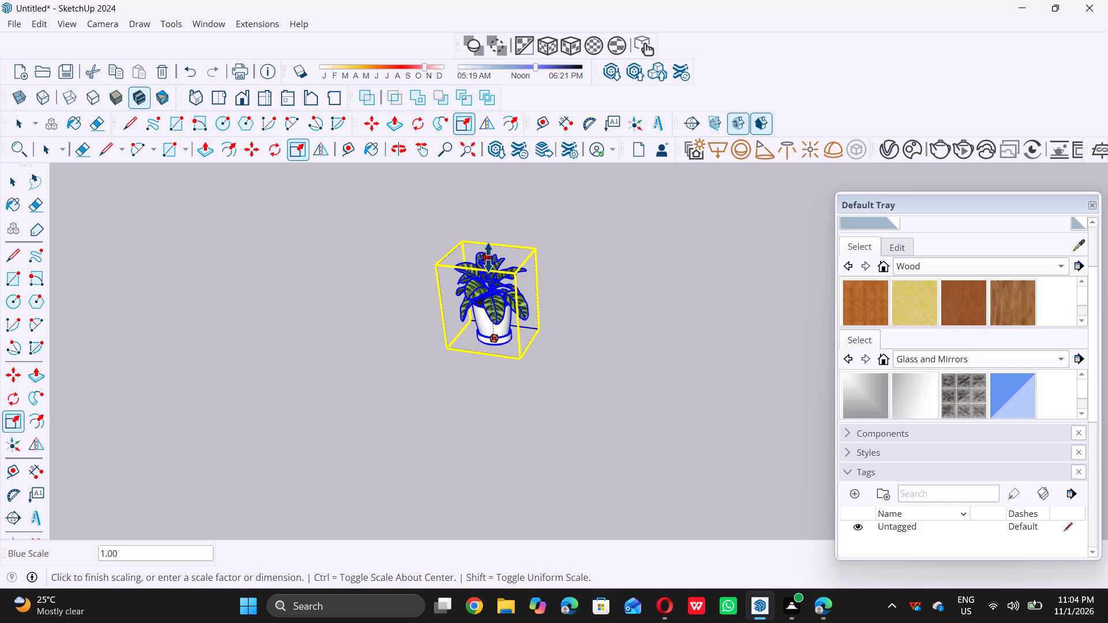
key(space)
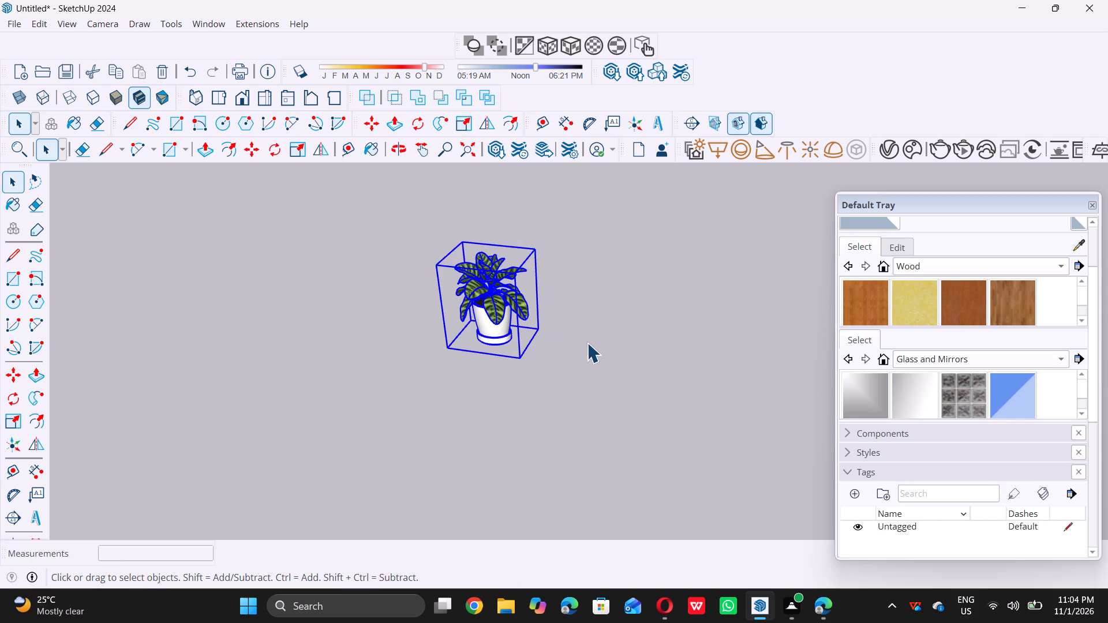
Move the white-potted plant into the arched top compartment of the shelf unit, aligning it with the shelf's inner back corner.
key(m)
click(541, 329)
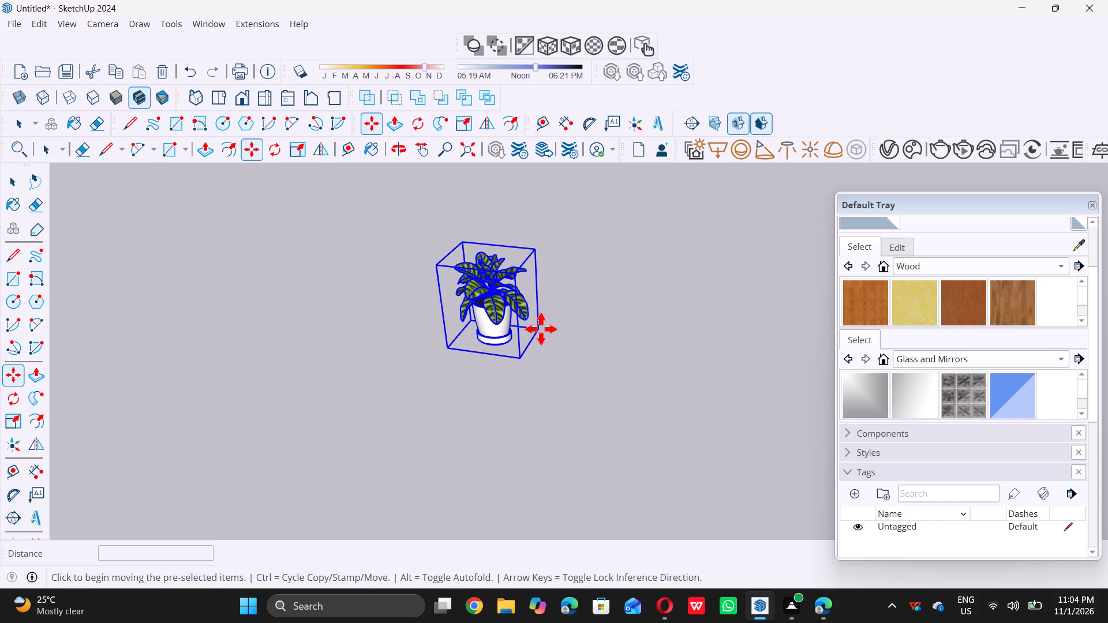
scroll(541, 329, down, 20)
scroll(541, 329, down, 10)
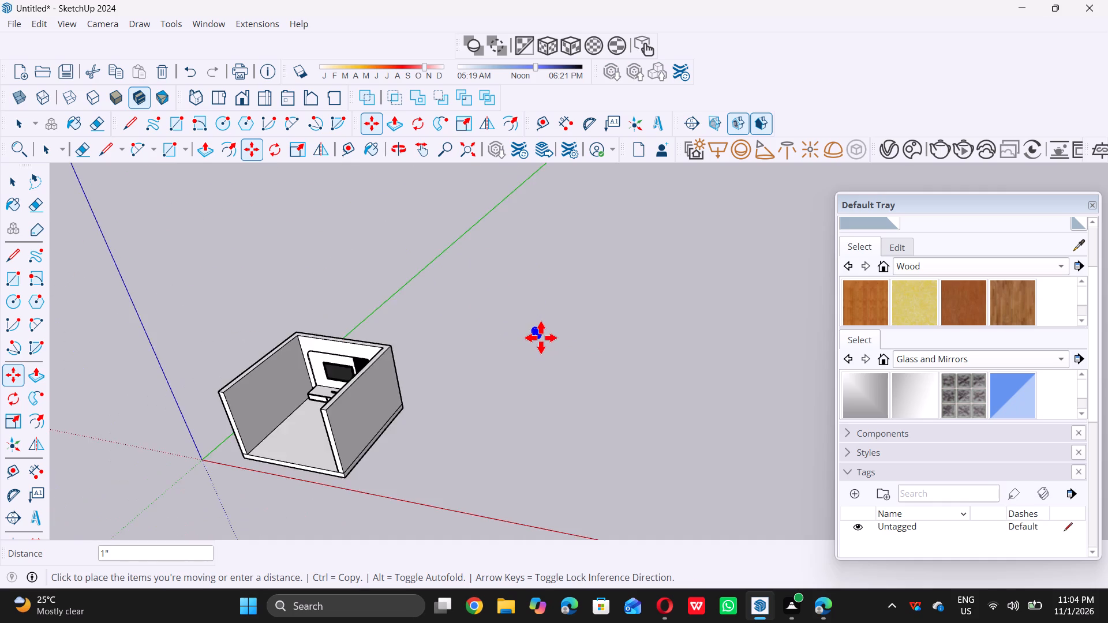
scroll(541, 337, down, 5)
middle_drag(385, 373, 421, 373)
scroll(421, 373, up, 1)
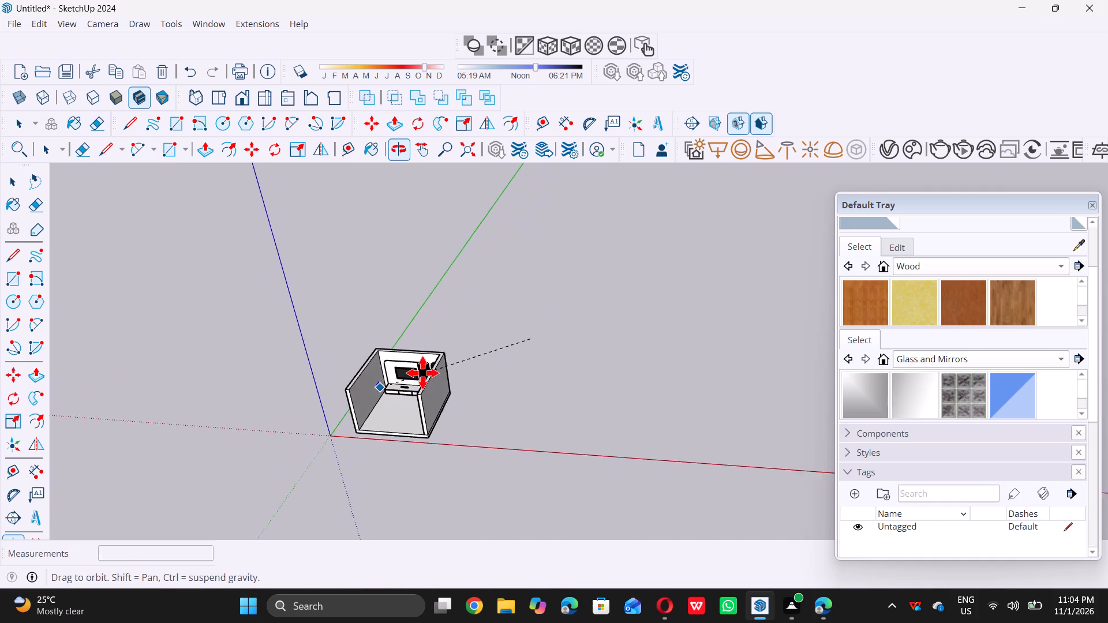
scroll(421, 374, up, 7)
scroll(419, 380, up, 16)
scroll(421, 354, down, 6)
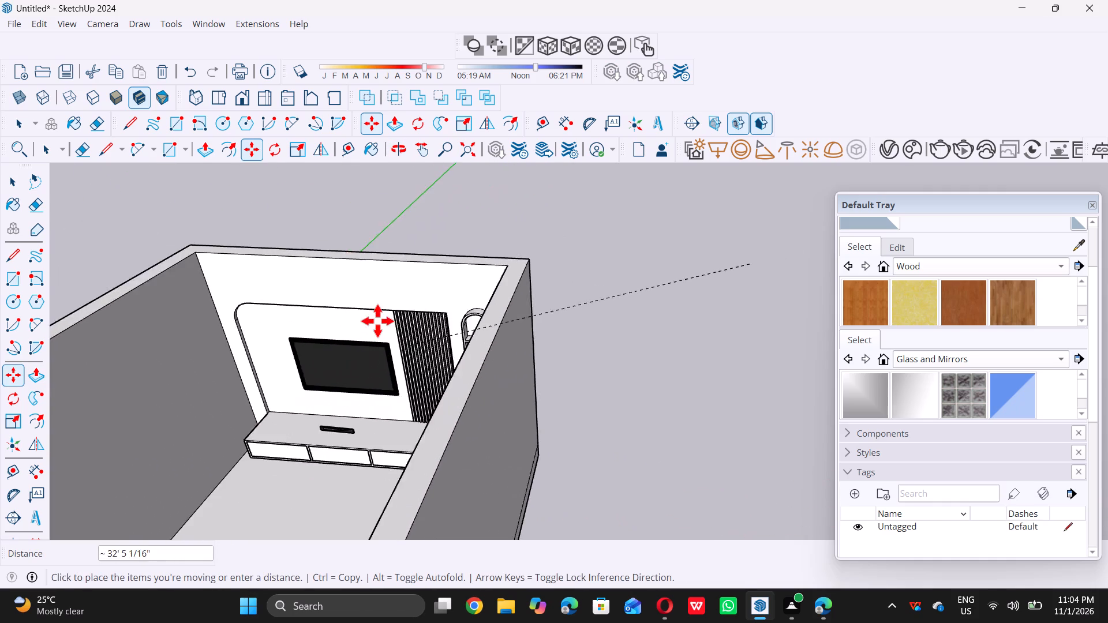
scroll(377, 321, down, 4)
middle_drag(358, 373, 438, 356)
scroll(438, 356, up, 14)
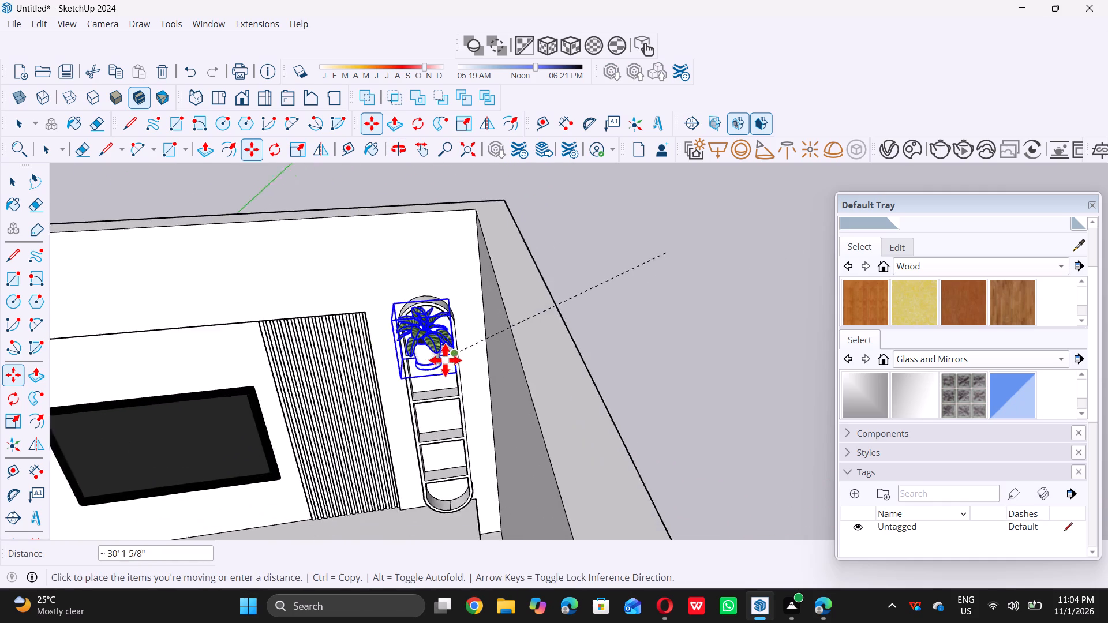
scroll(445, 360, up, 10)
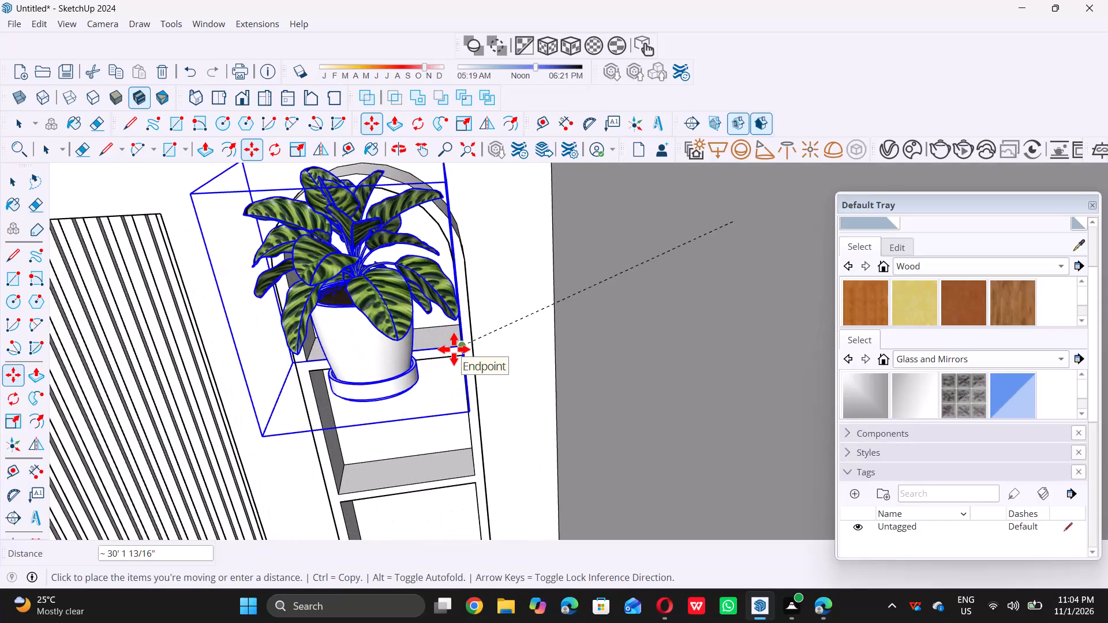
scroll(464, 341, up, 6)
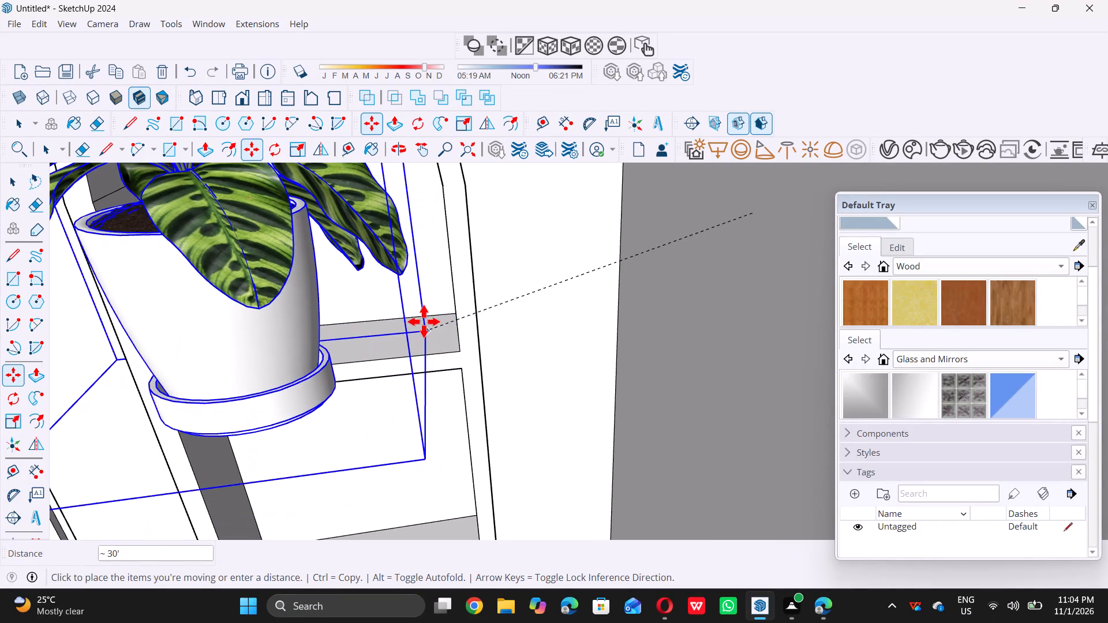
scroll(431, 318, up, 6)
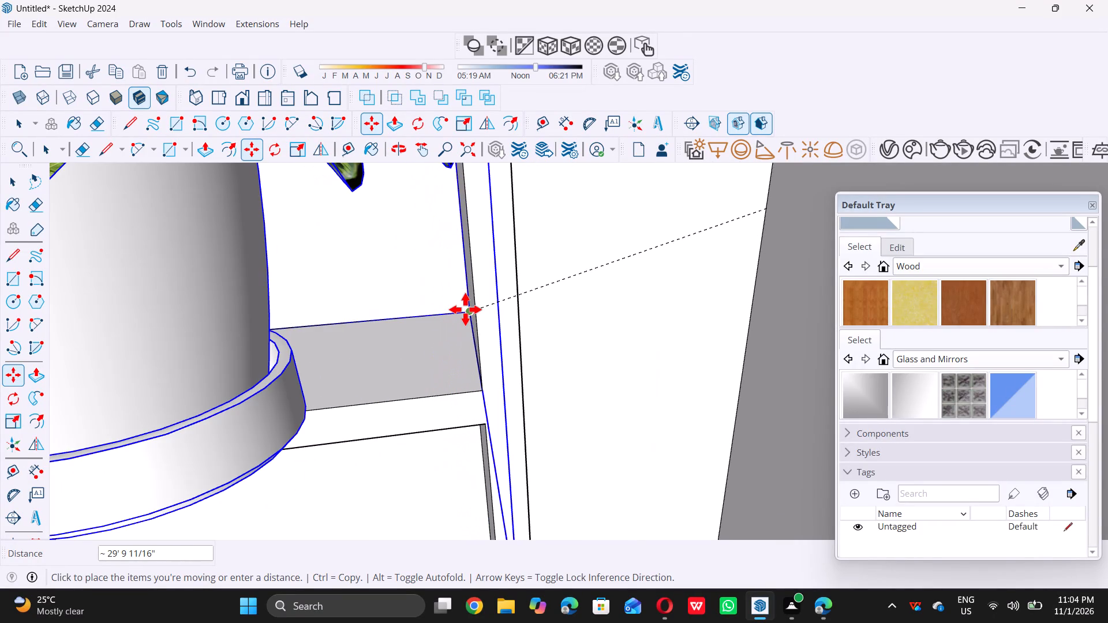
scroll(462, 309, up, 6)
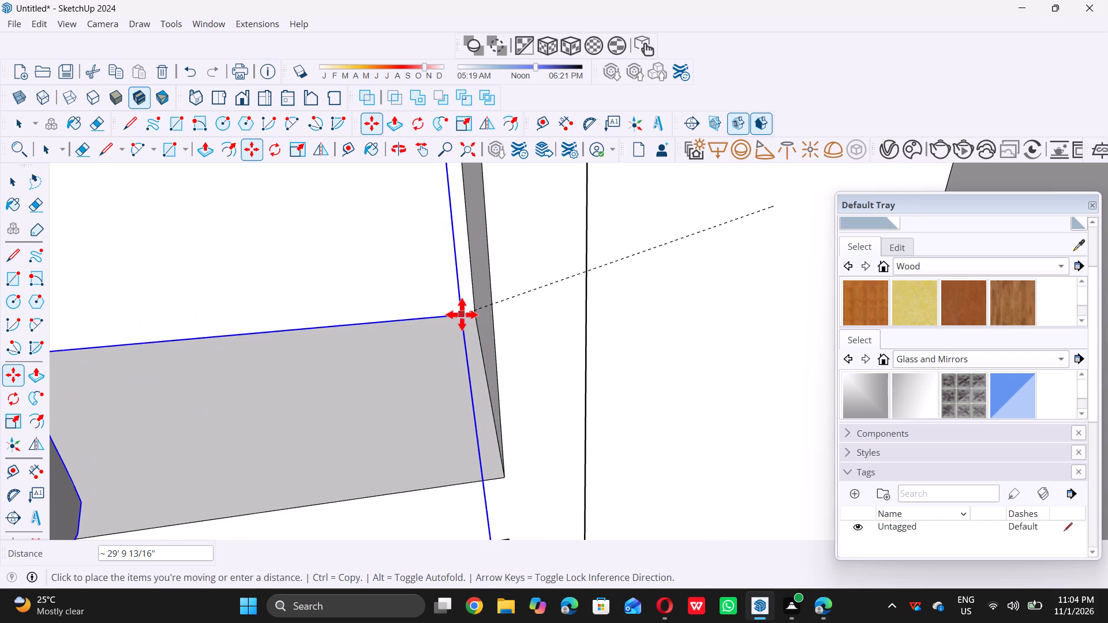
double_click(475, 311)
scroll(474, 311, down, 7)
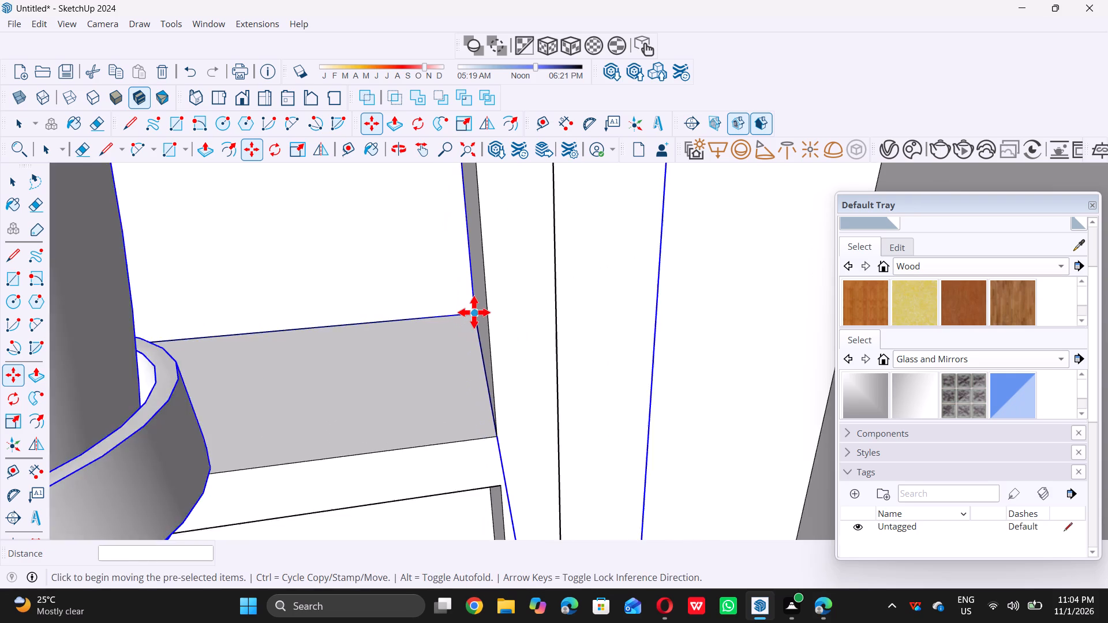
scroll(474, 312, down, 8)
key(space)
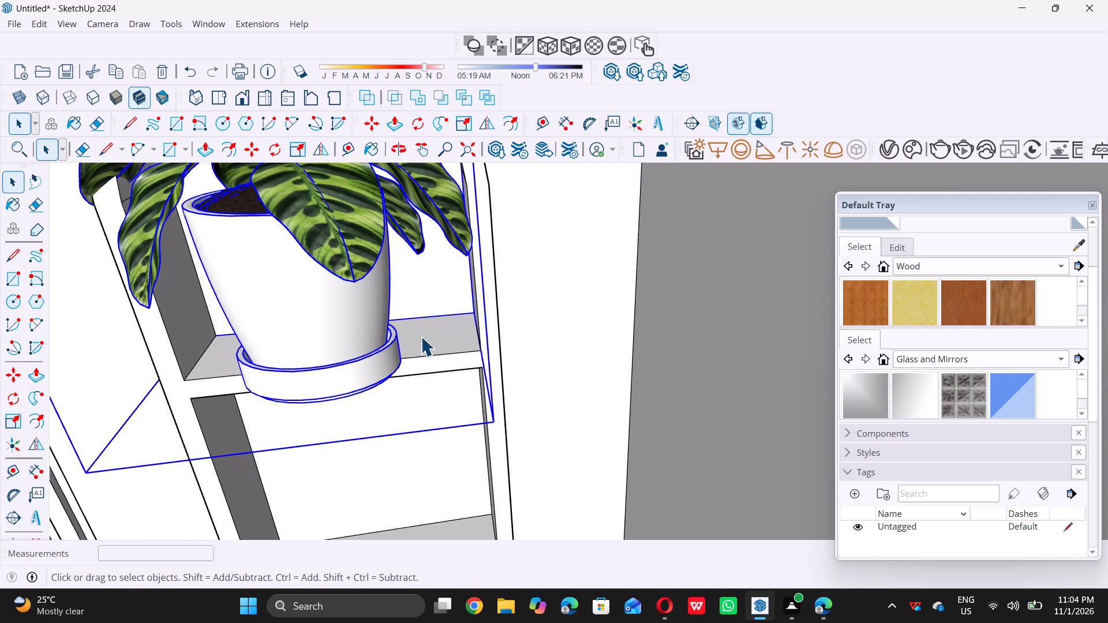
Nudge the plant about 1/2" along the top shelf toward the slatted panel.
scroll(414, 342, down, 8)
middle_drag(410, 354, 399, 328)
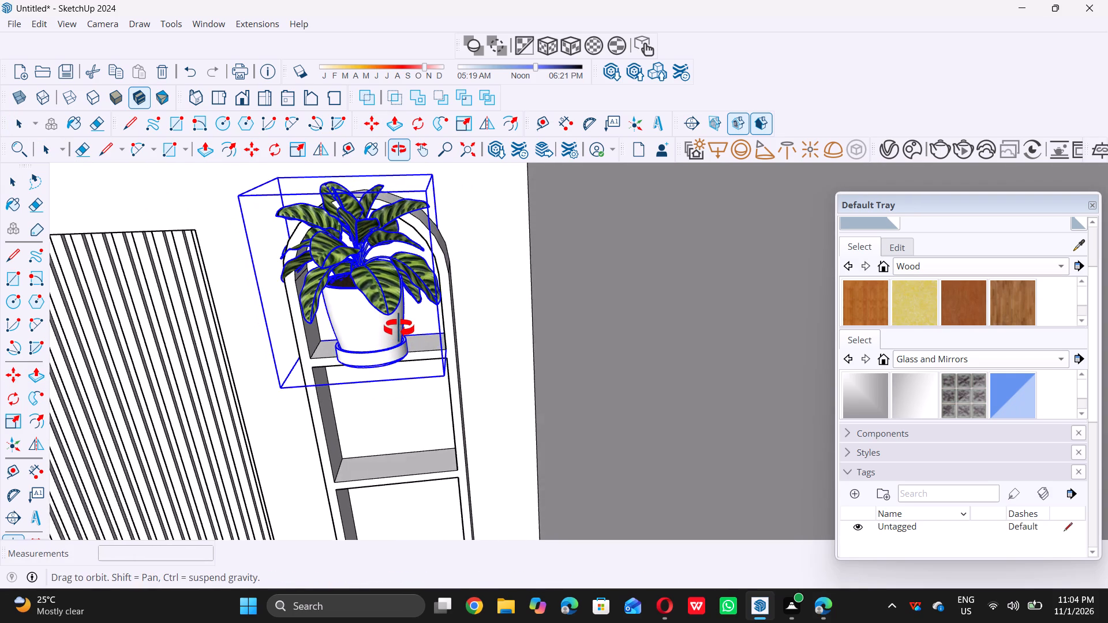
middle_drag(399, 328, 403, 319)
scroll(419, 373, up, 6)
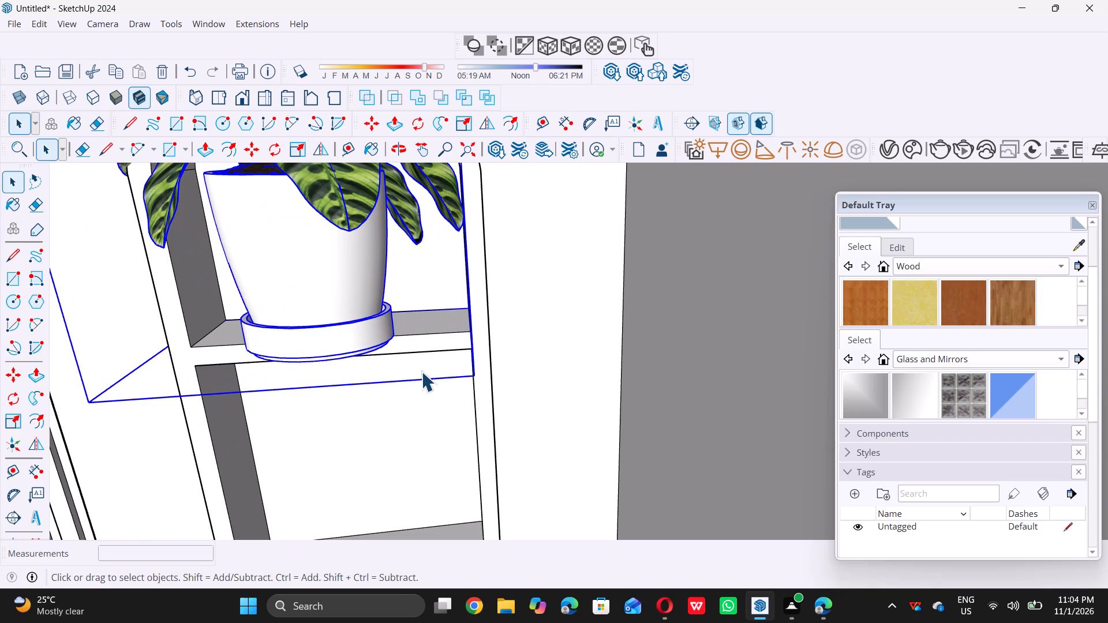
key(m)
double_click(472, 377)
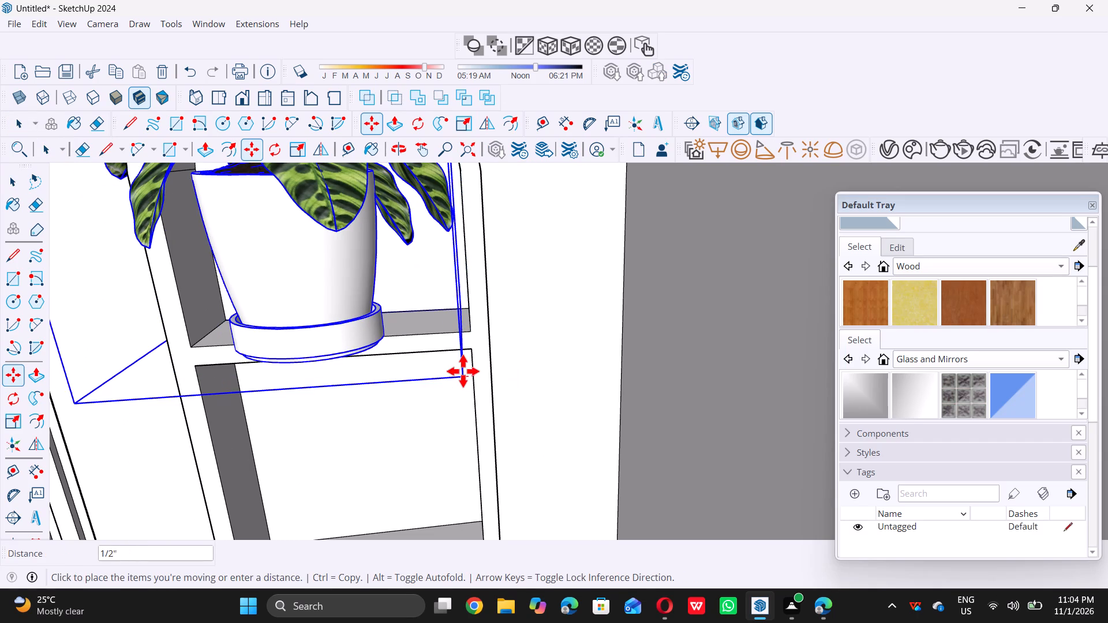
double_click(465, 370)
key(space)
Examine from several angles how the plant fits in the arched top compartment of the shelf unit.
scroll(447, 387, down, 6)
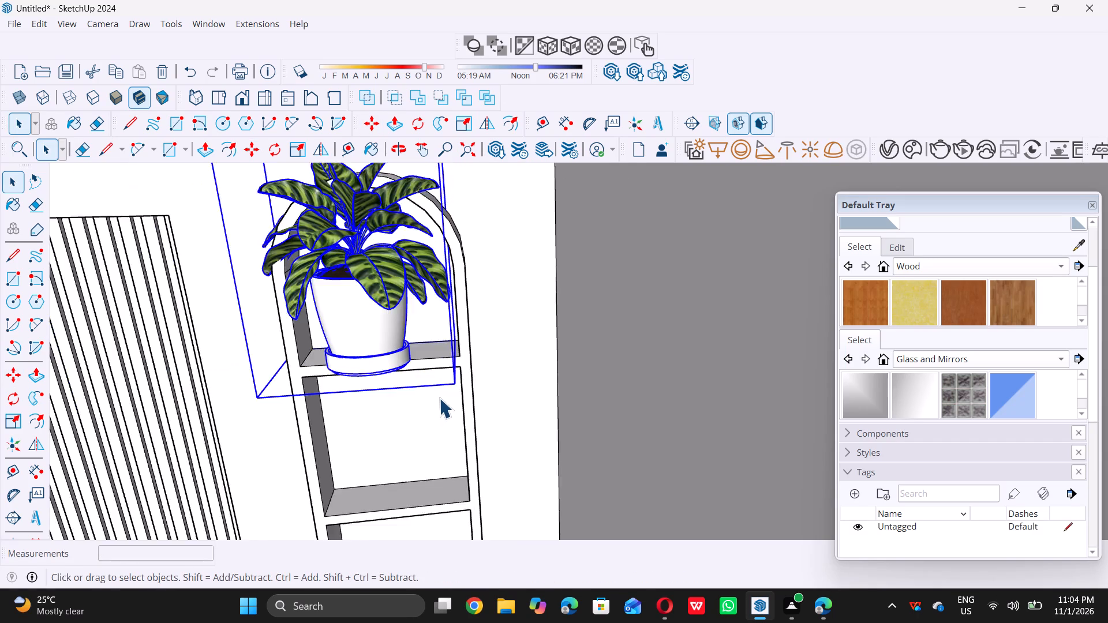
scroll(439, 398, down, 10)
middle_drag(392, 388, 471, 390)
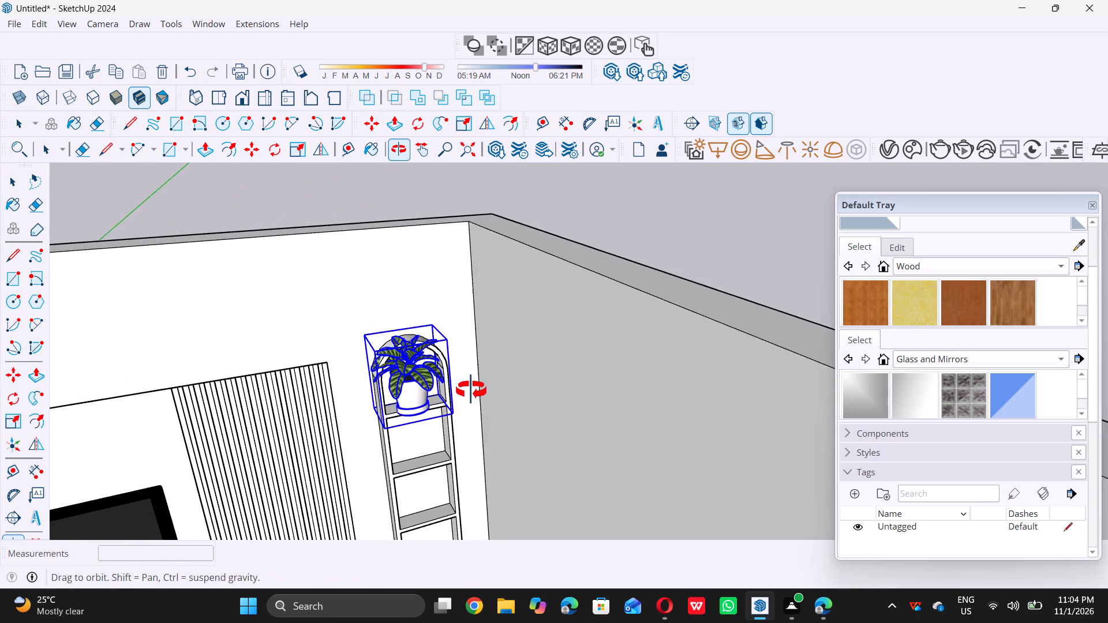
middle_drag(471, 390, 465, 382)
middle_click(463, 381)
middle_drag(419, 373, 360, 347)
scroll(360, 347, up, 1)
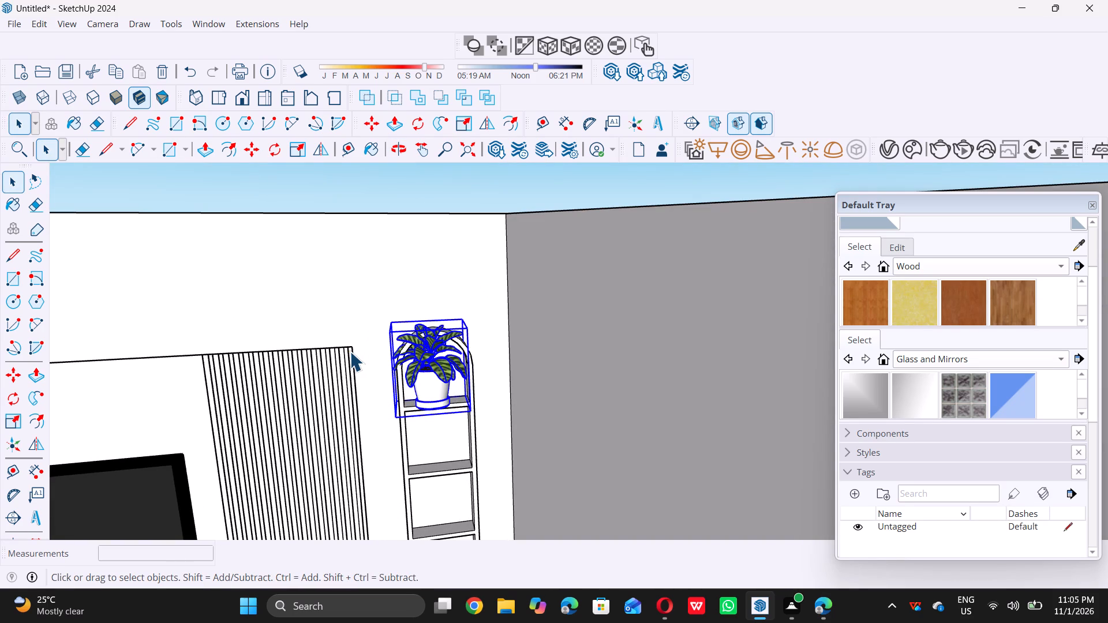
scroll(350, 351, down, 12)
scroll(446, 386, up, 1)
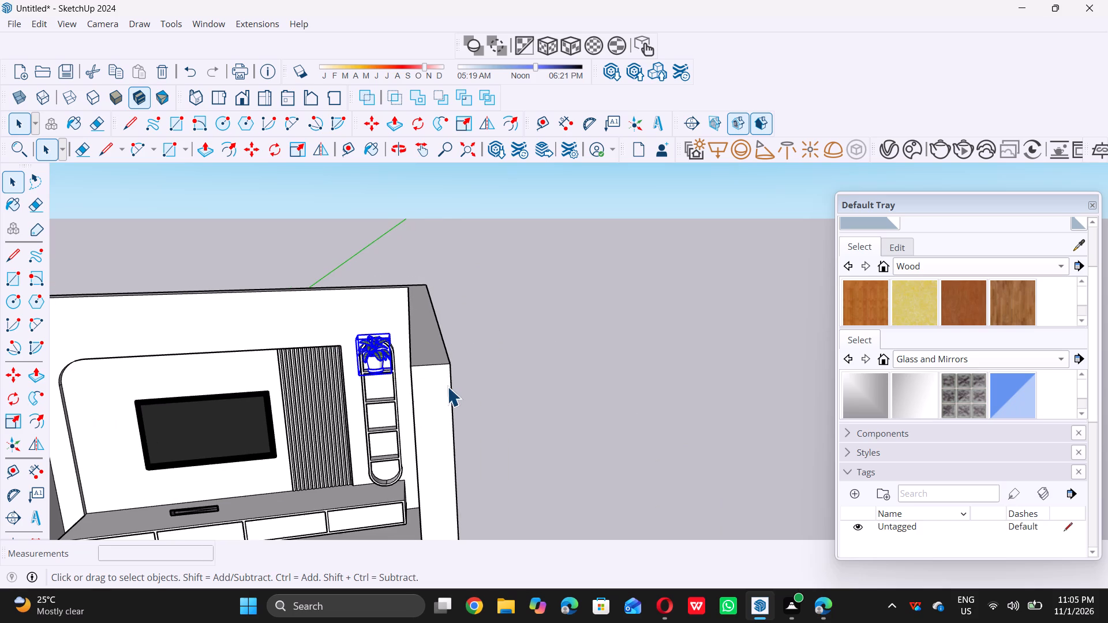
middle_drag(377, 404, 373, 396)
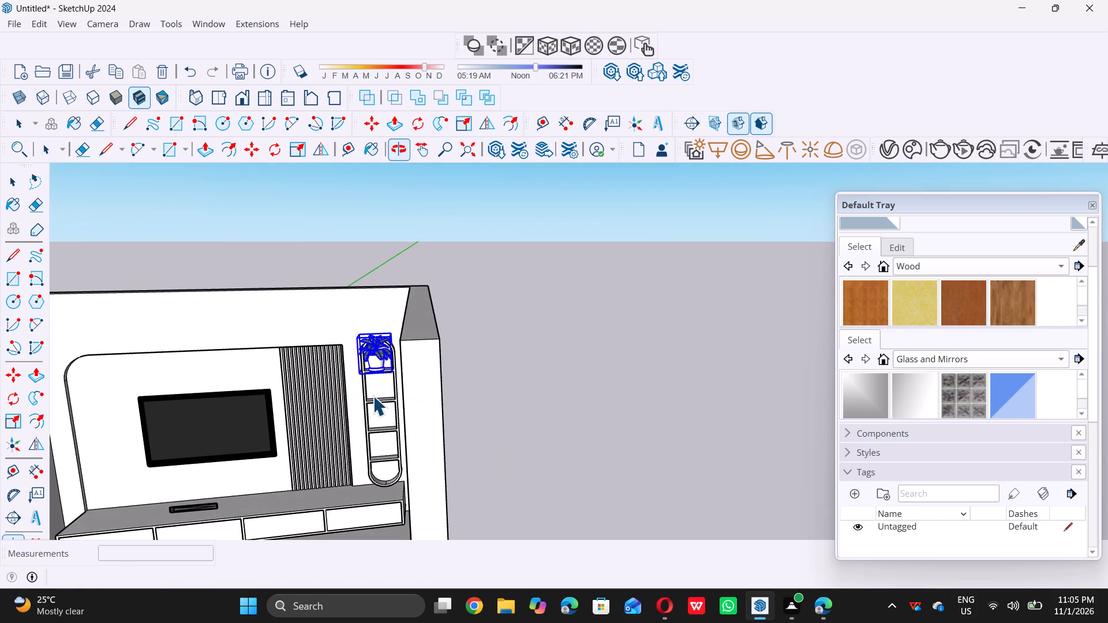
Move the plant down about 1' 4" into the compartment directly below the shelf unit's arched top.
scroll(373, 396, up, 11)
middle_drag(389, 399, 384, 373)
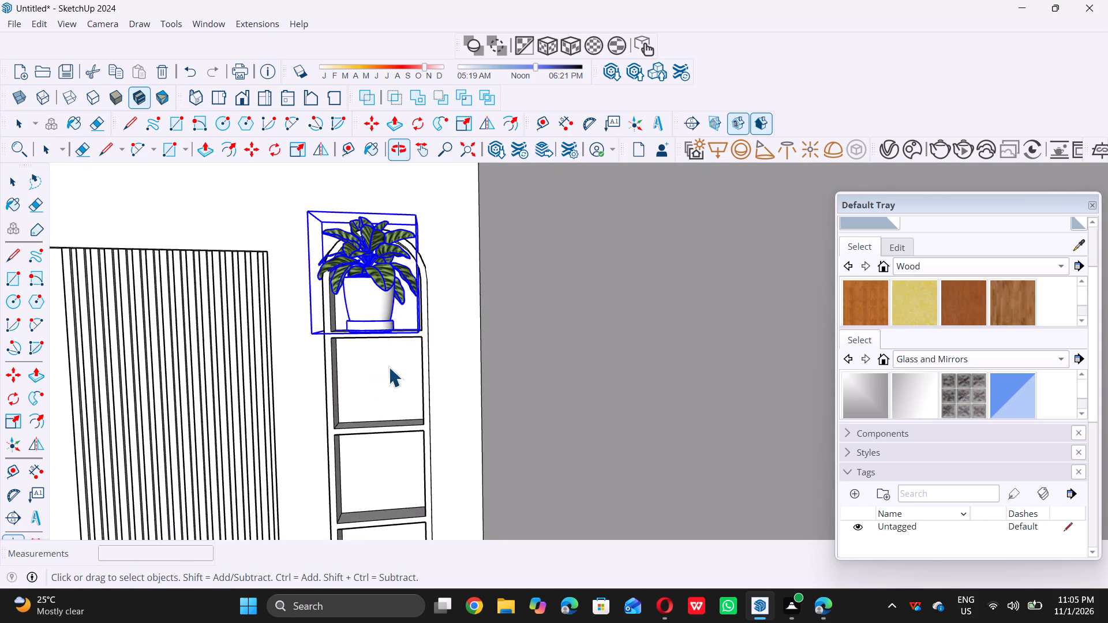
scroll(394, 360, up, 6)
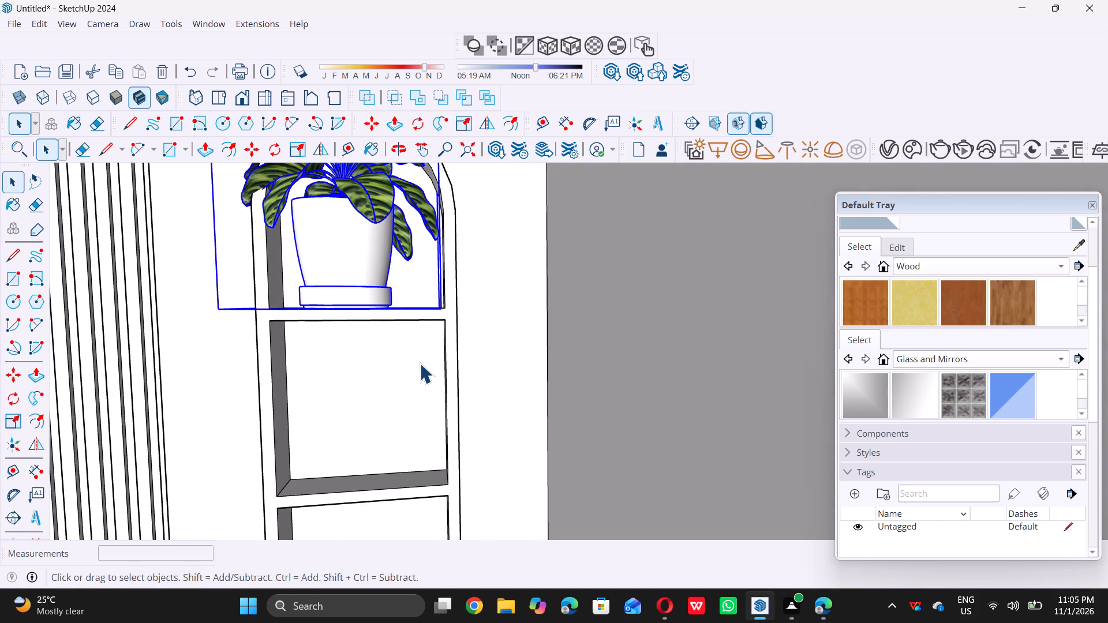
key(m)
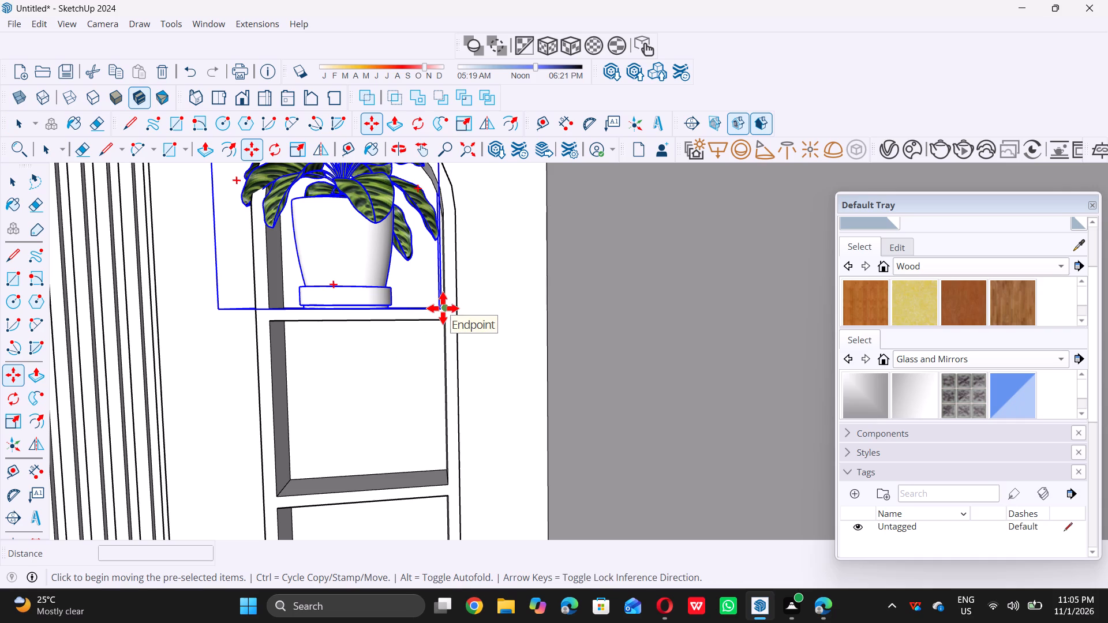
double_click(444, 309)
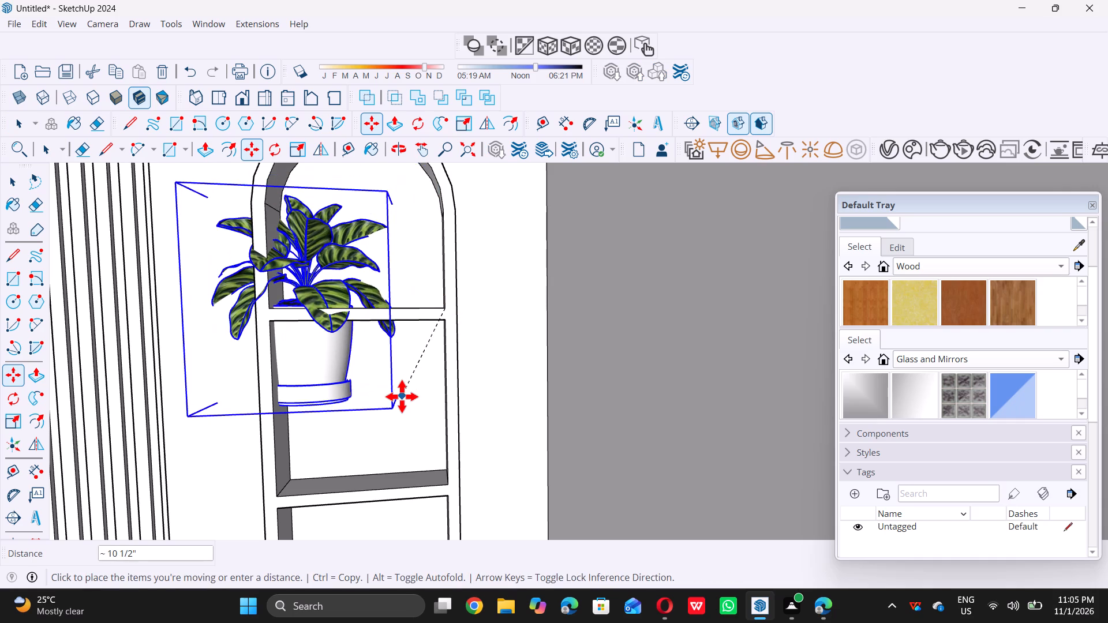
scroll(402, 396, down, 7)
scroll(426, 435, up, 2)
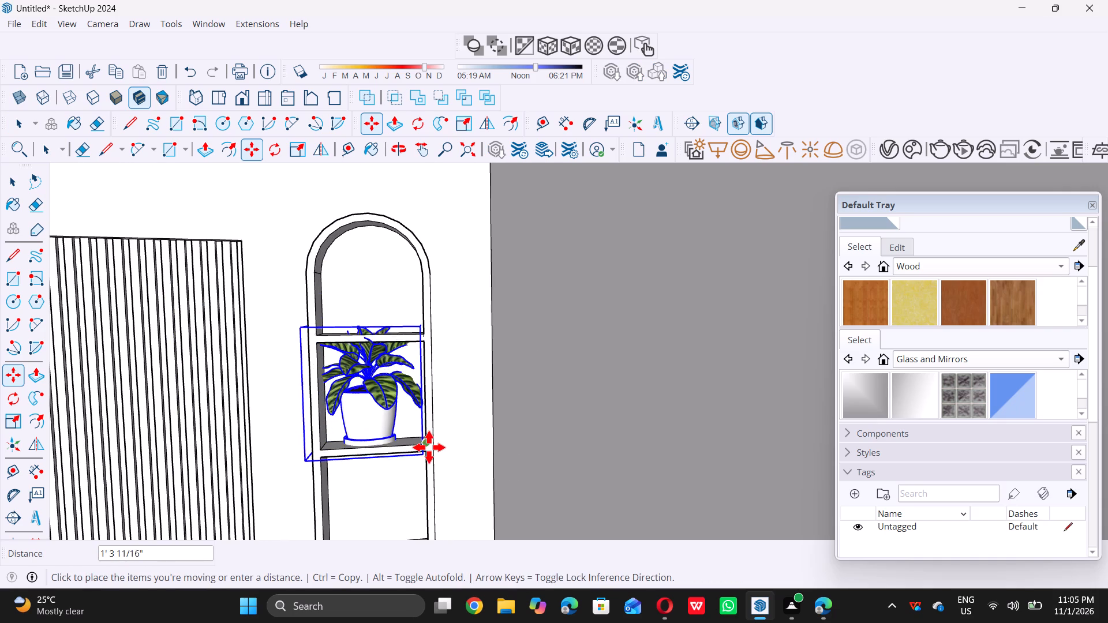
scroll(428, 448, up, 11)
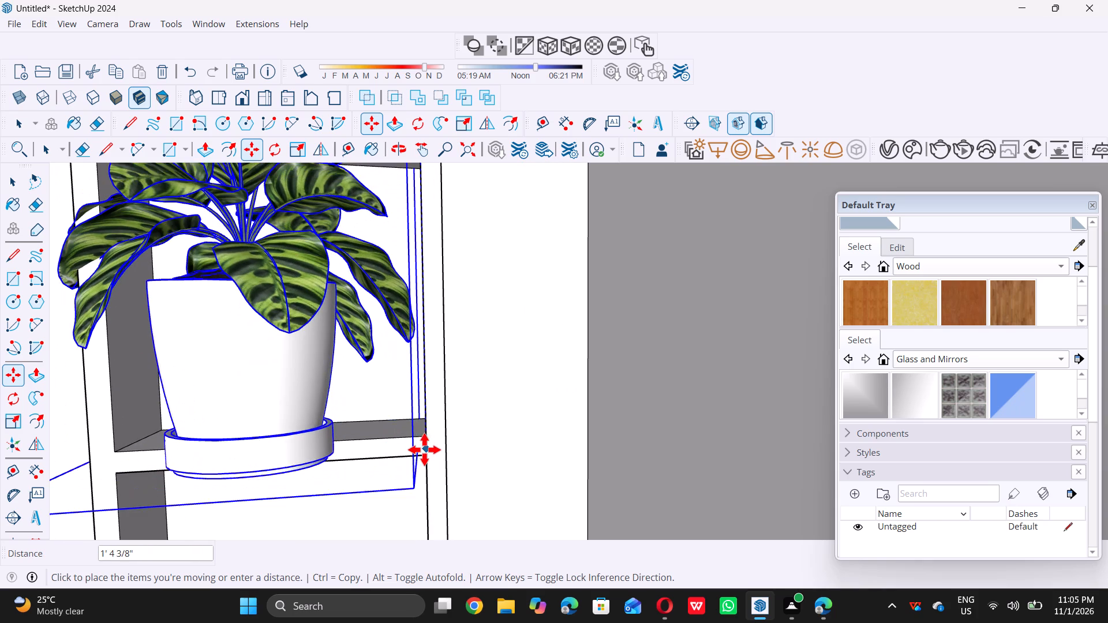
triple_click(432, 440)
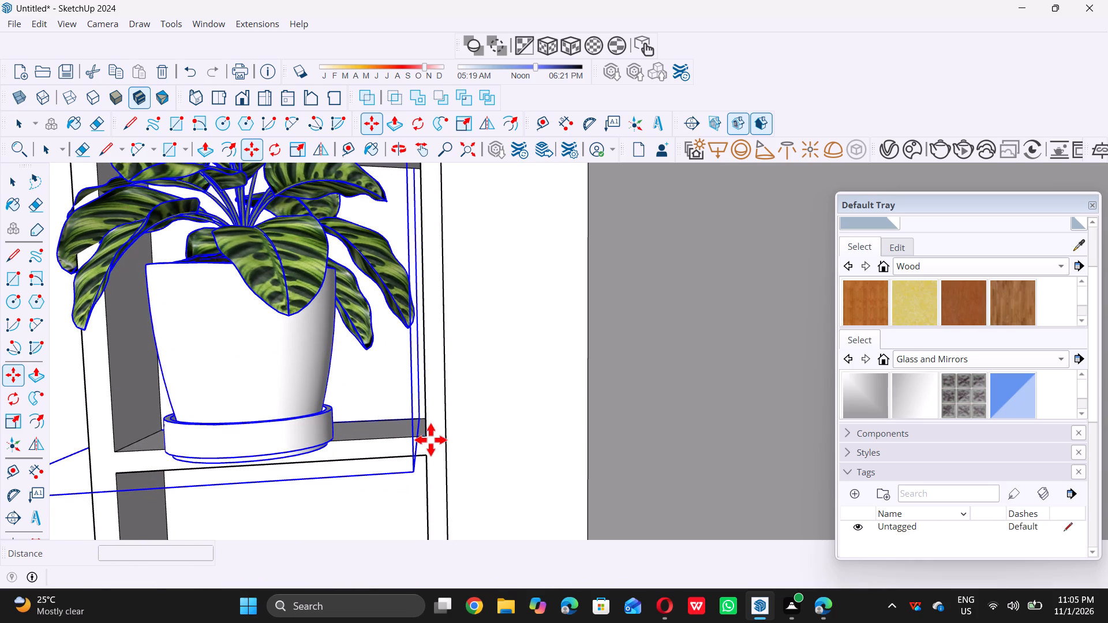
key(space)
scroll(410, 455, down, 12)
middle_drag(439, 410, 405, 451)
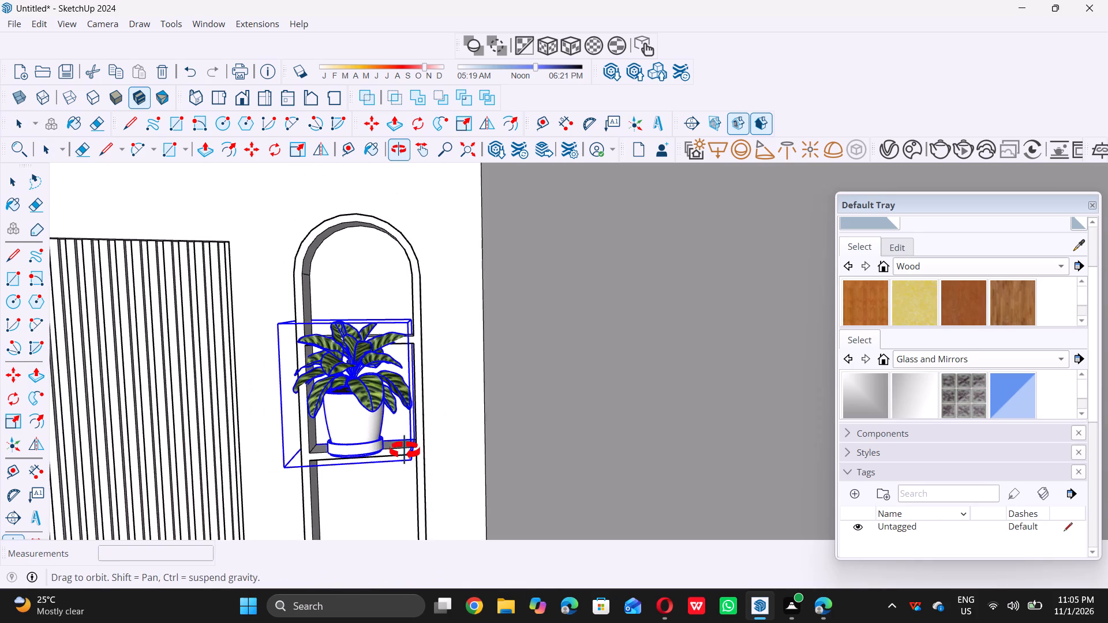
Scale the potted plant narrower along the red axis so it fits between the shelf compartment's sides.
middle_drag(405, 451, 446, 429)
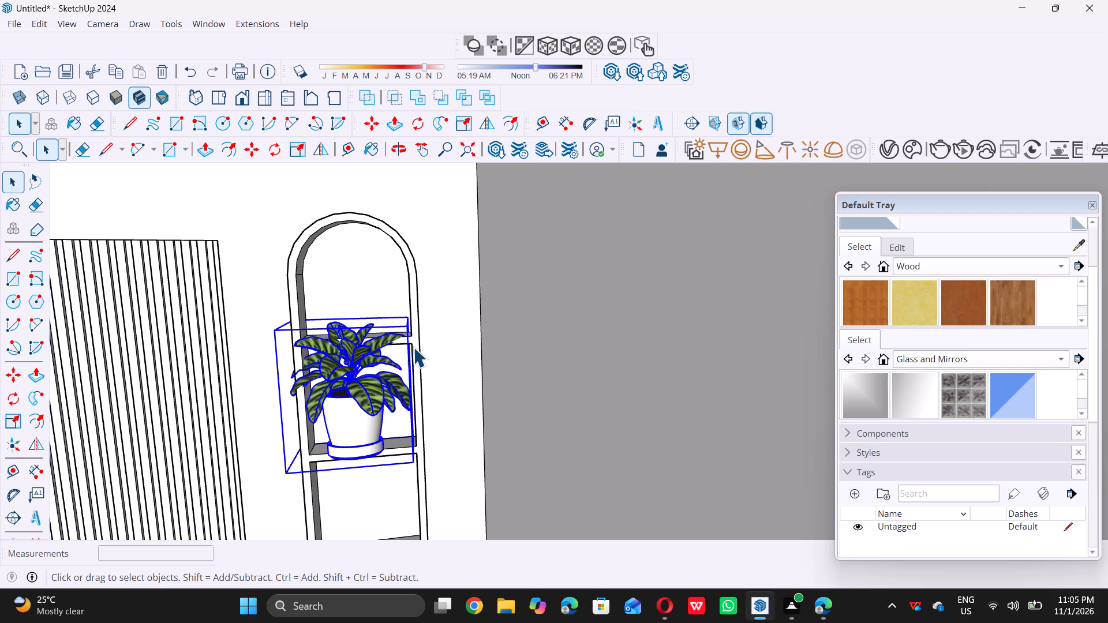
scroll(414, 346, down, 6)
middle_drag(413, 346, 419, 378)
scroll(393, 400, up, 3)
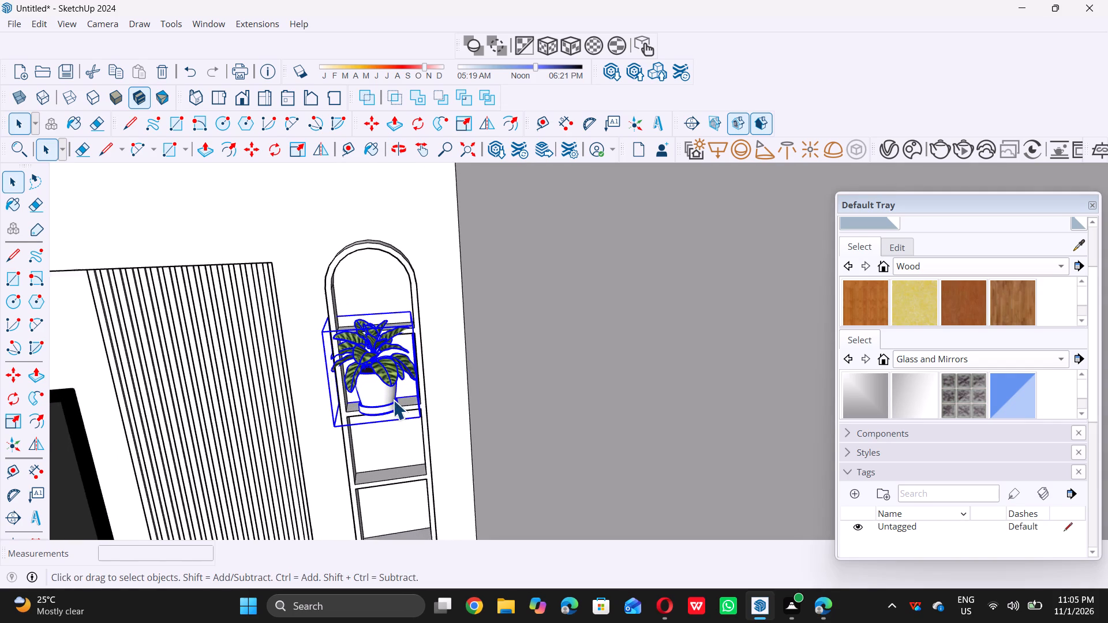
key(s)
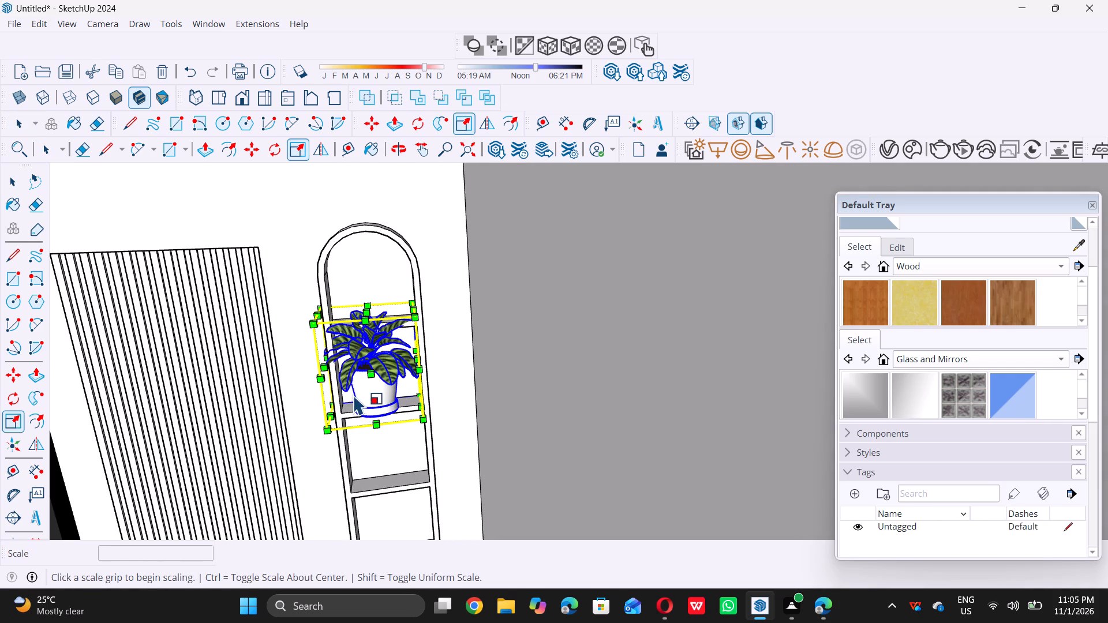
click(324, 367)
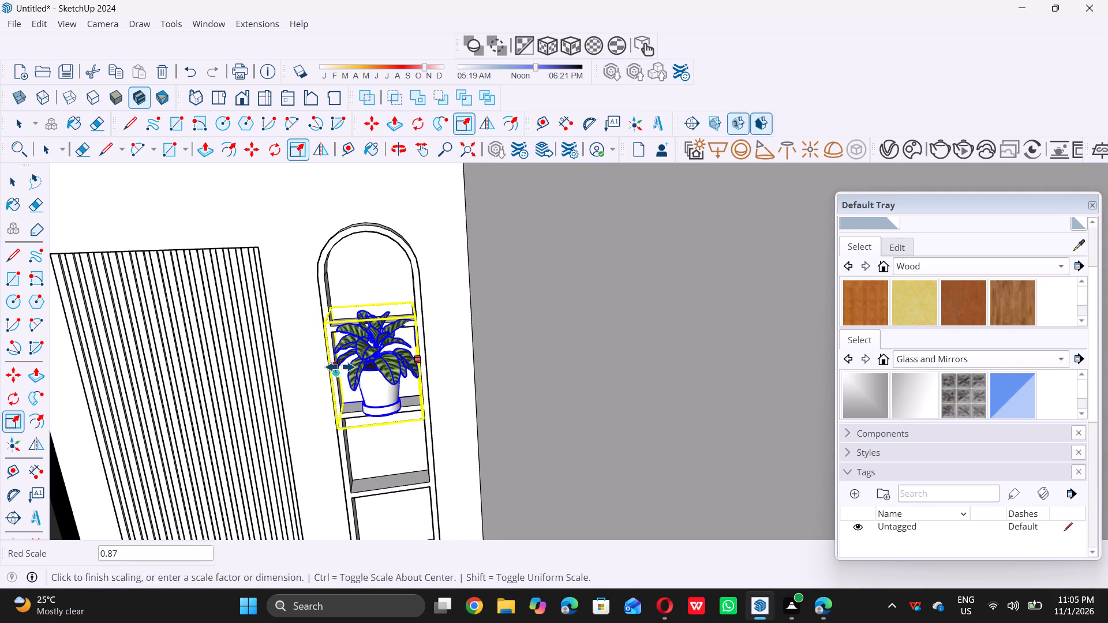
double_click(340, 367)
key(space)
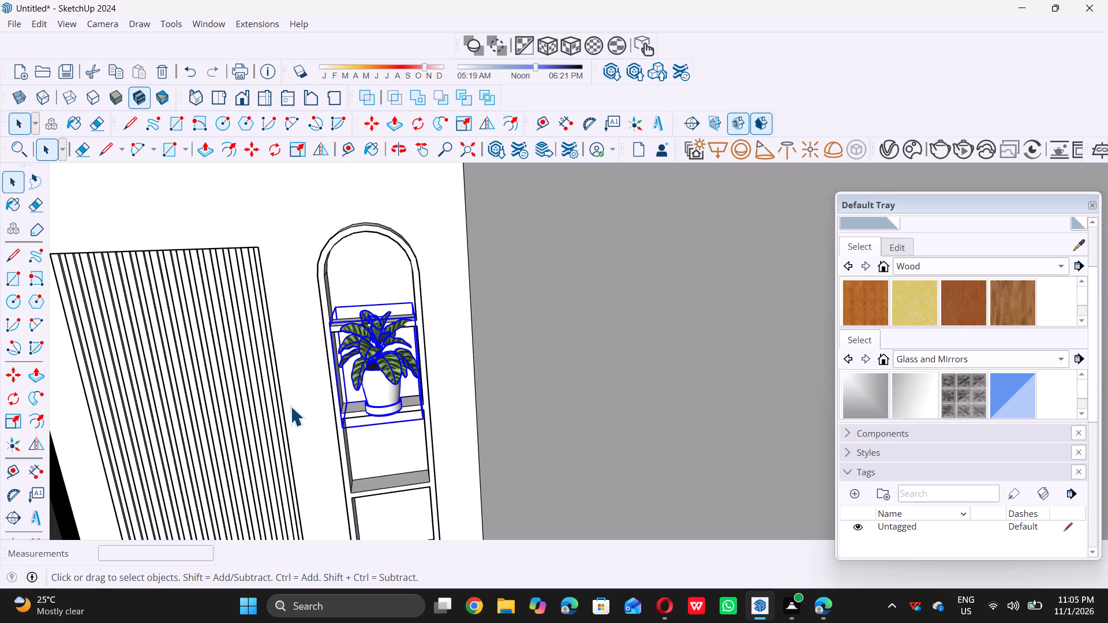
Scale the plant's height down to 0.67 along the blue axis so it fits beneath the shelf above.
key(s)
scroll(391, 300, up, 4)
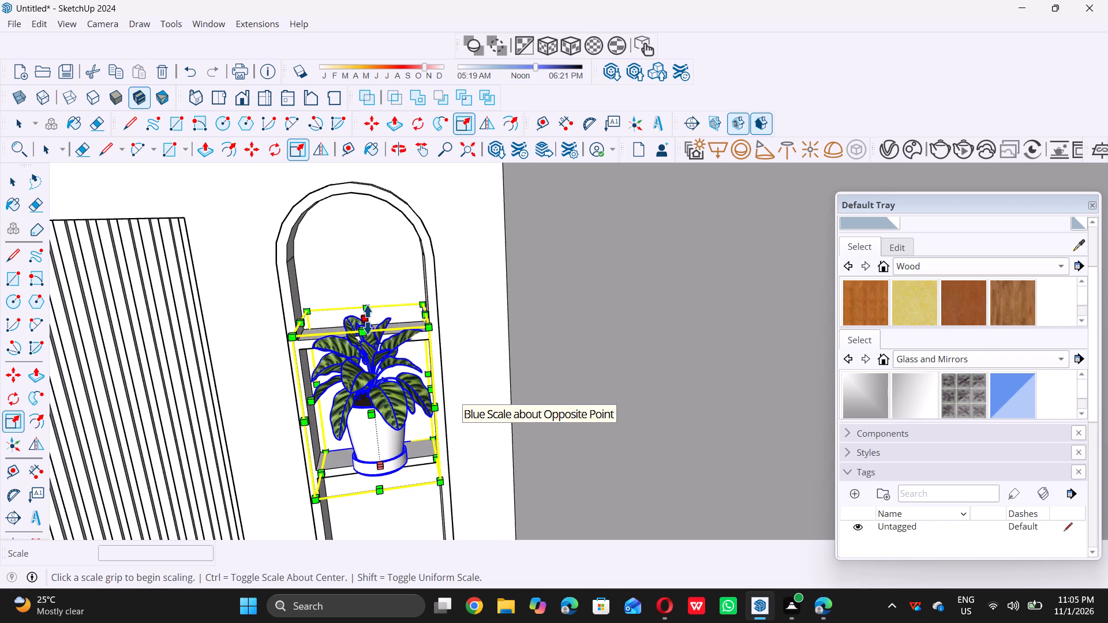
click(368, 318)
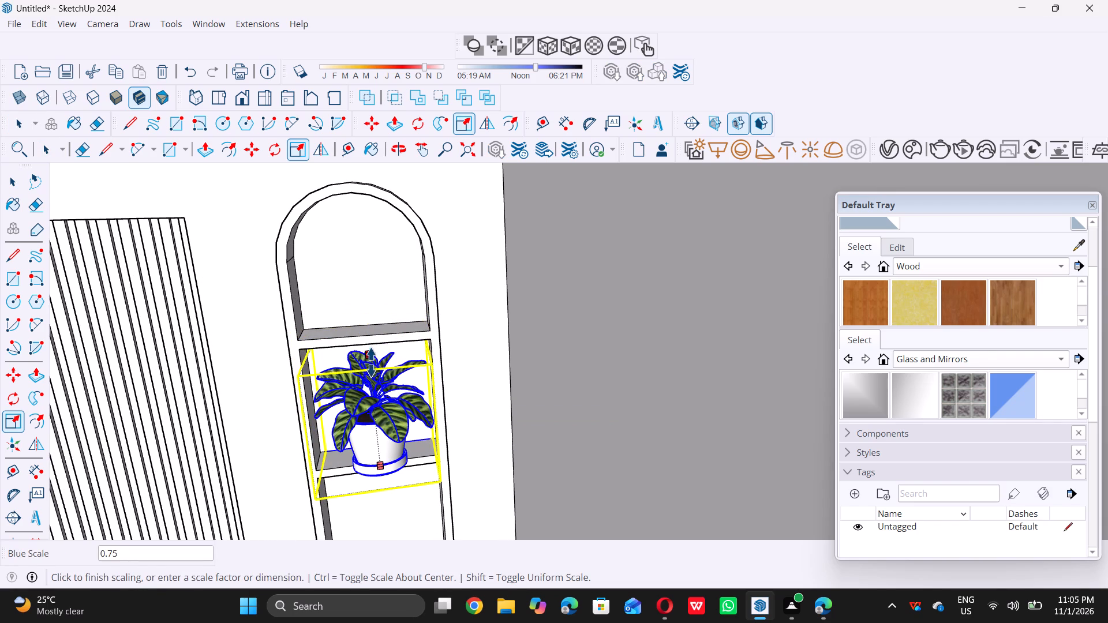
double_click(371, 370)
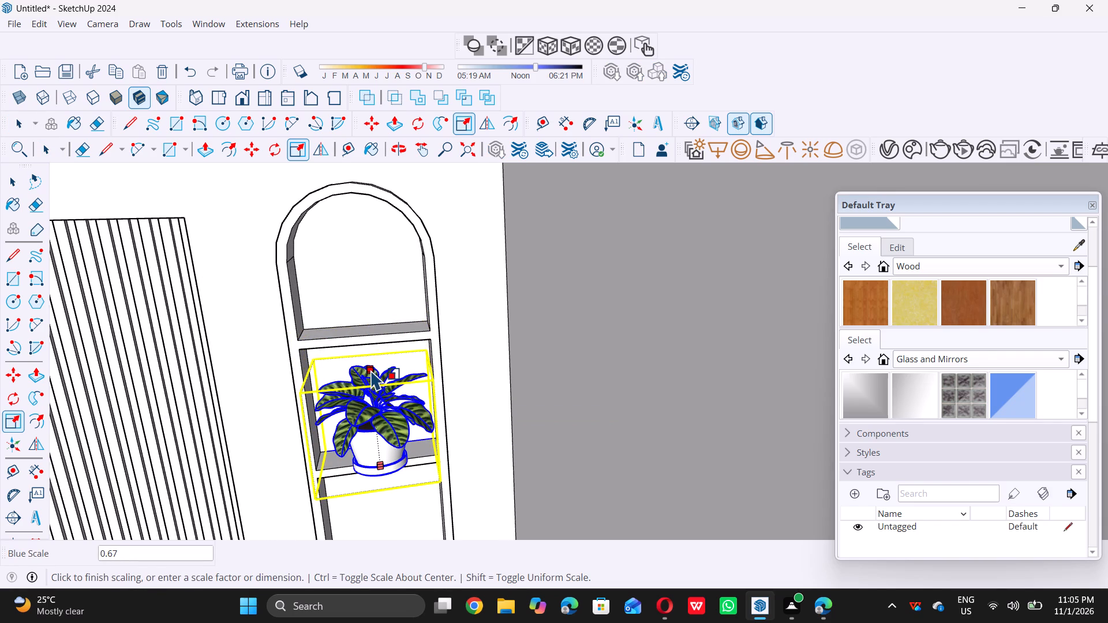
key(space)
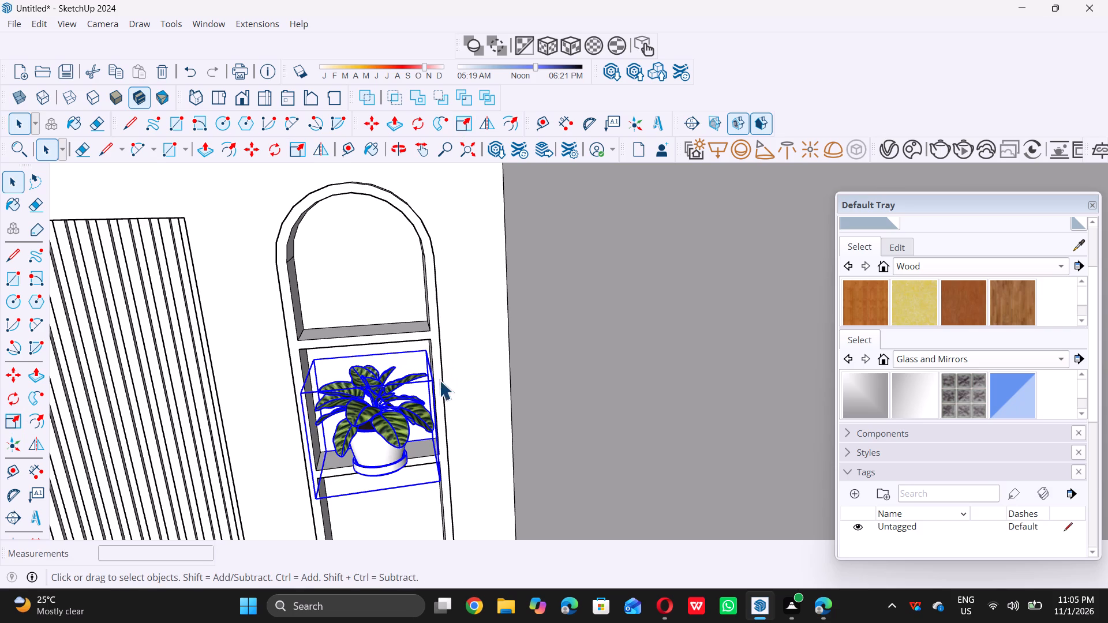
Scale the plant's depth down to about 0.7 along the green axis to reduce its overhang from the shelf.
middle_drag(435, 380, 393, 362)
scroll(368, 449, up, 2)
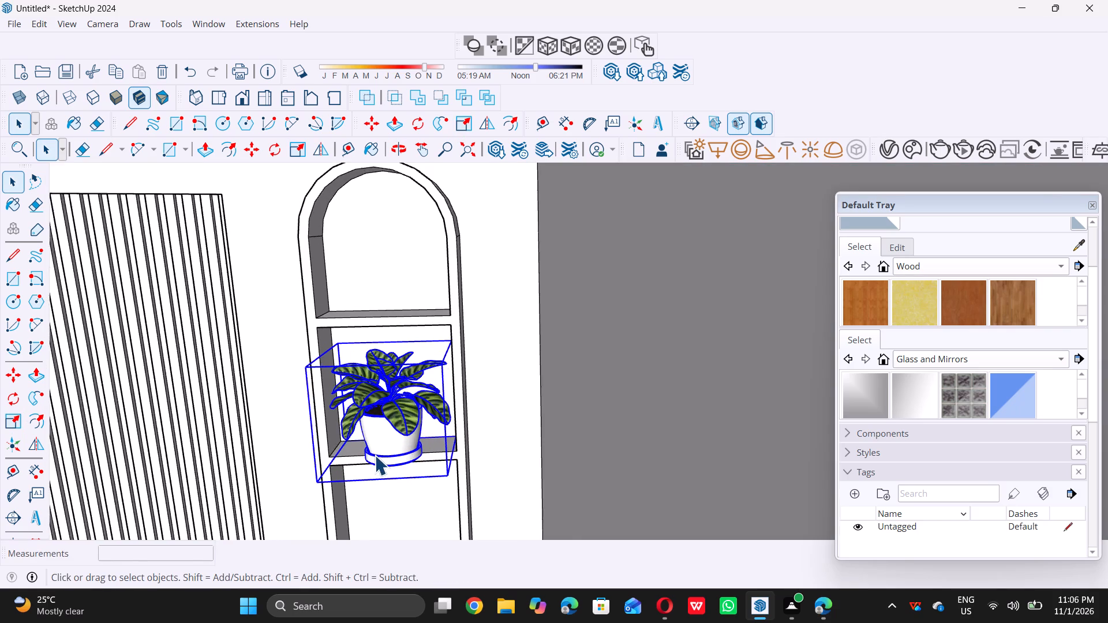
scroll(375, 455, up, 1)
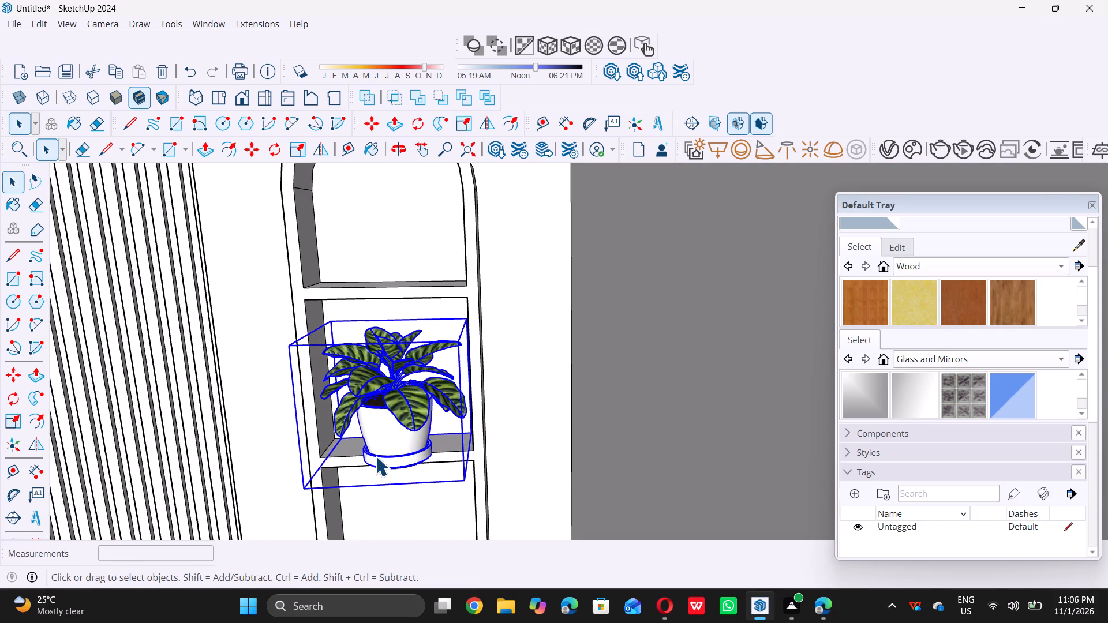
key(s)
double_click(381, 414)
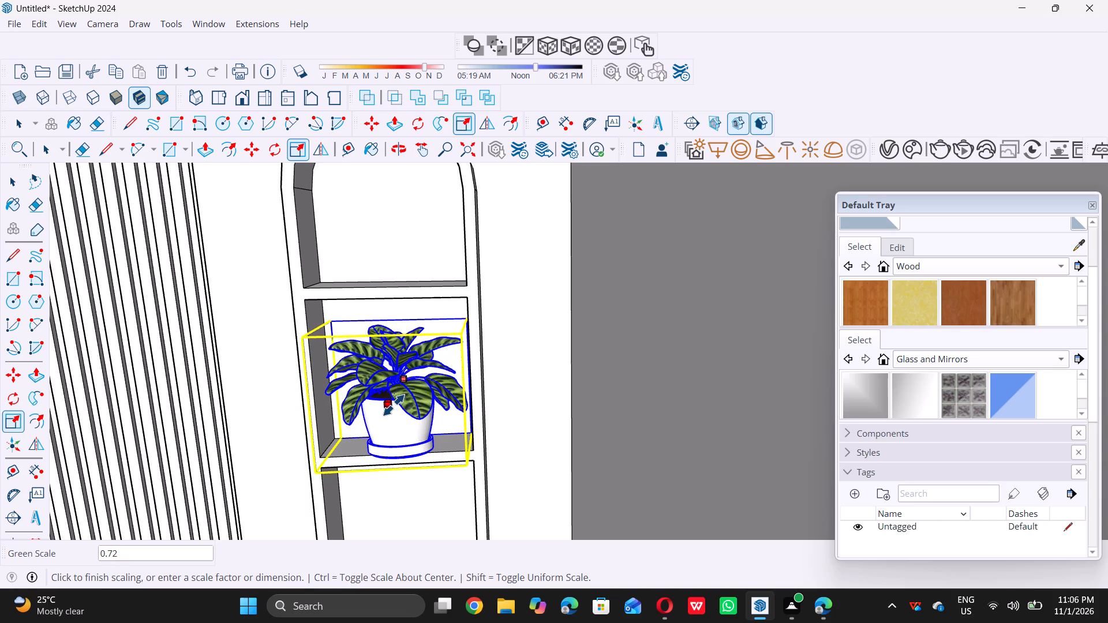
triple_click(394, 404)
key(space)
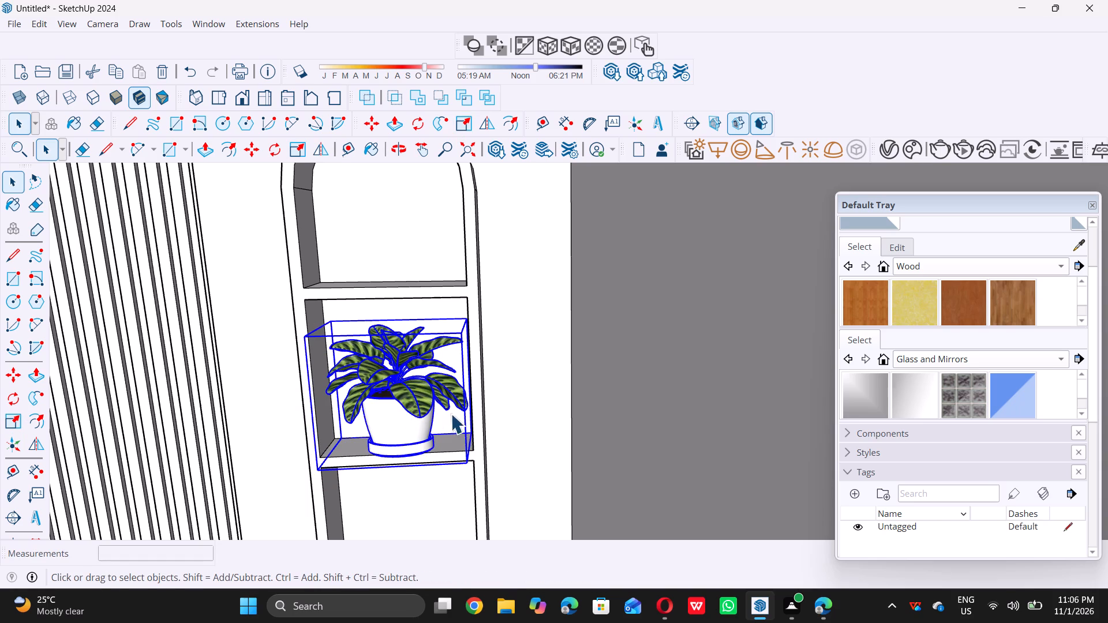
Move the plant deeper into its compartment, using the lower front corner of its bounding box as the base point.
scroll(469, 431, up, 4)
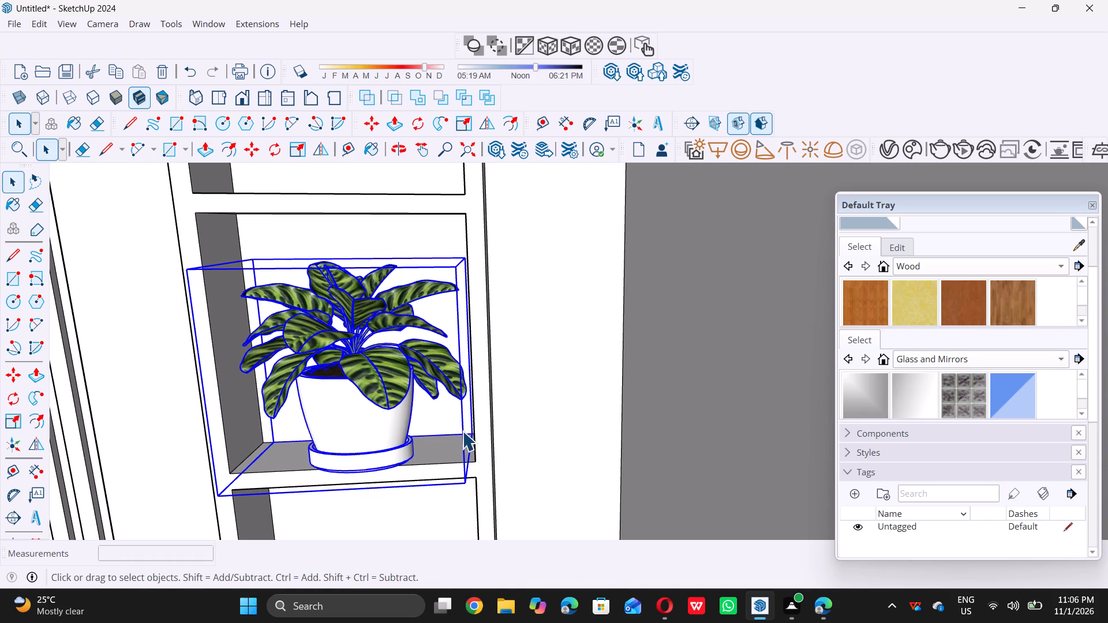
key(m)
scroll(458, 427, up, 4)
triple_click(477, 437)
click(477, 437)
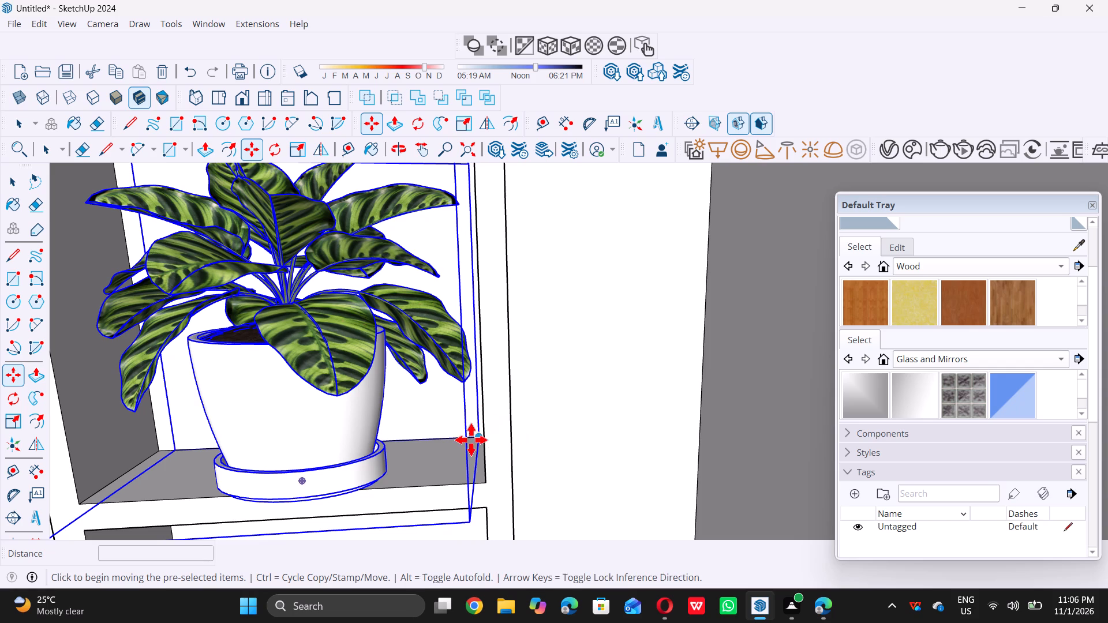
triple_click(477, 437)
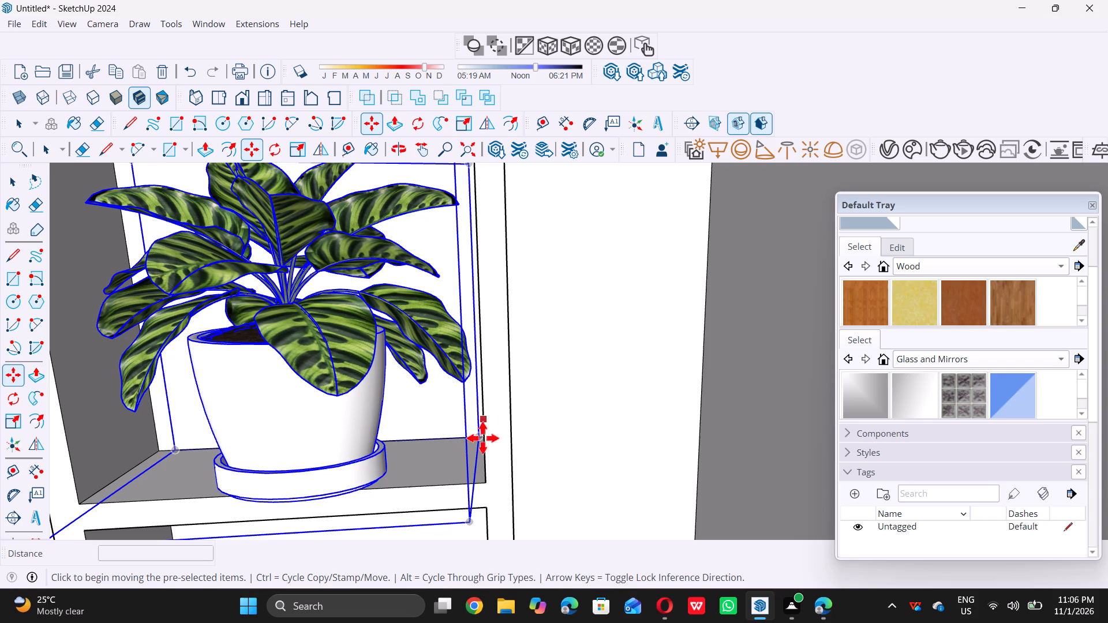
click(470, 521)
triple_click(471, 500)
click(472, 500)
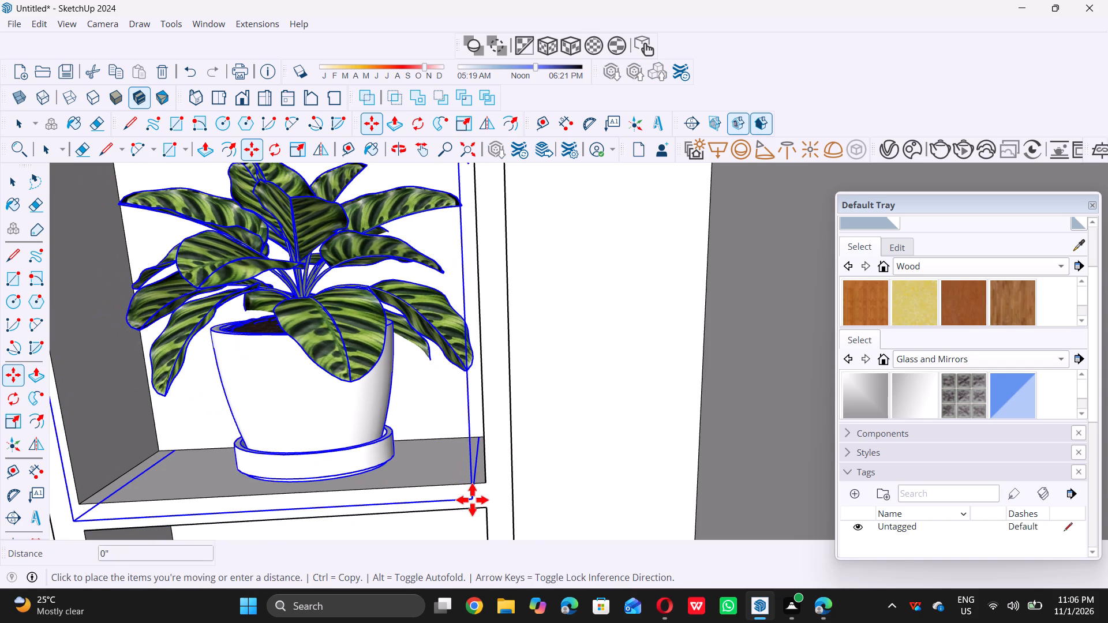
key(space)
Examine the resized plant in the shelf unit, up close and against the whole TV wall.
scroll(472, 500, down, 20)
scroll(472, 500, down, 5)
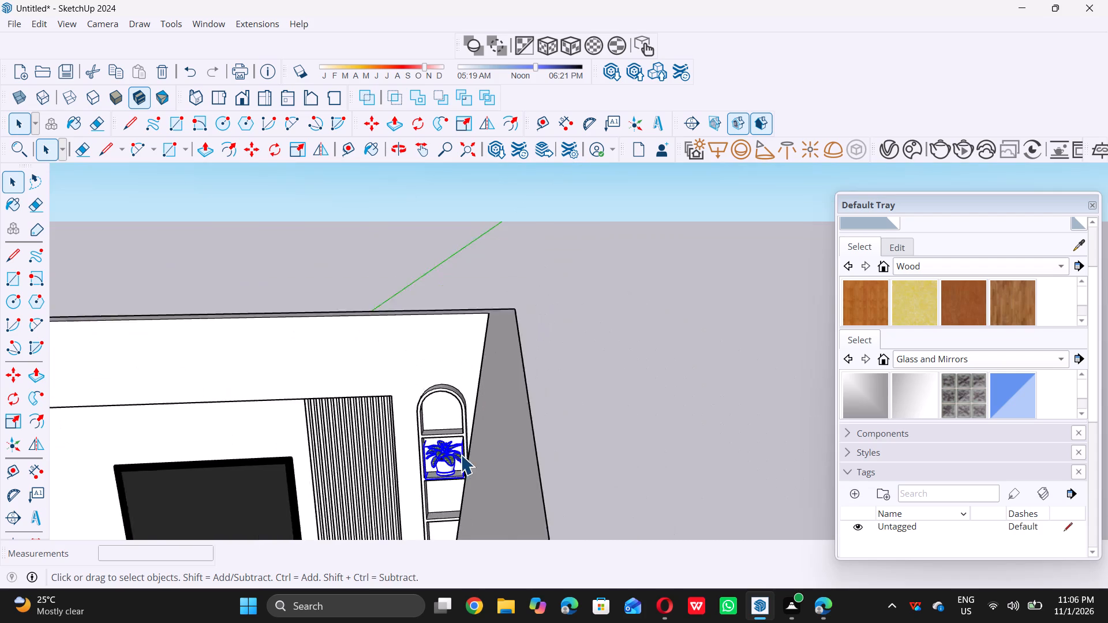
scroll(461, 455, down, 4)
click(626, 406)
scroll(491, 340, down, 2)
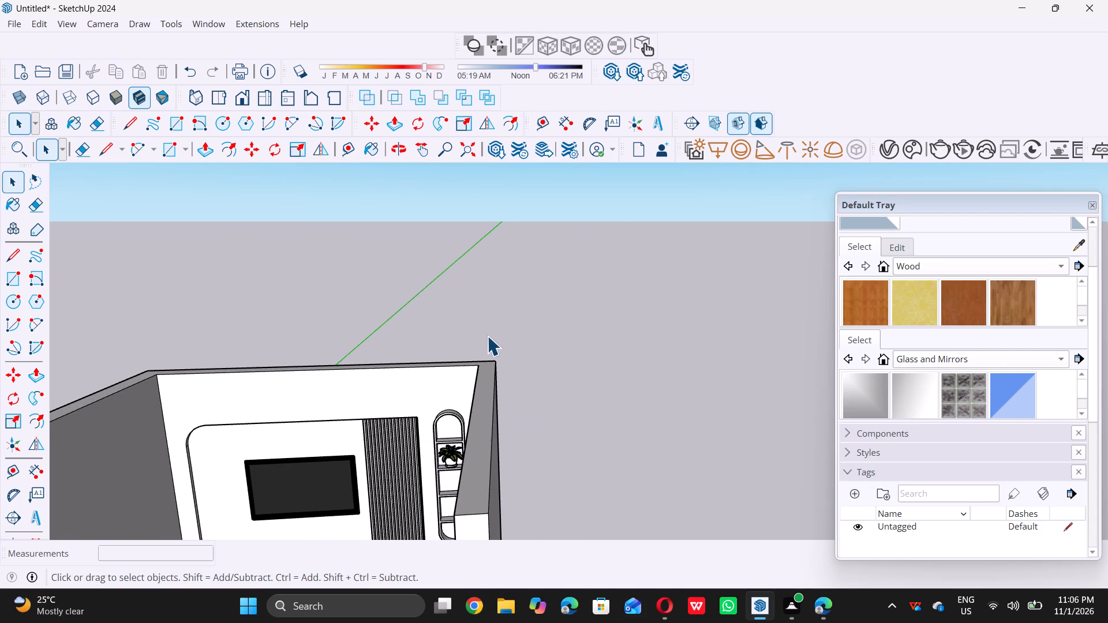
scroll(487, 336, down, 5)
middle_drag(454, 480, 479, 426)
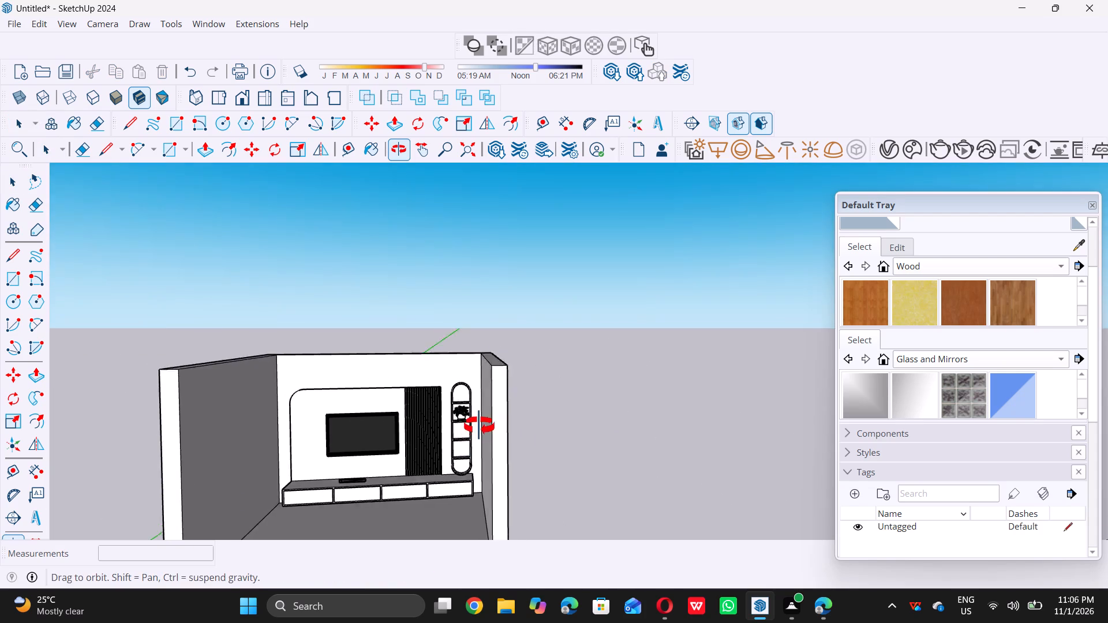
middle_drag(479, 426, 480, 413)
scroll(475, 422, up, 18)
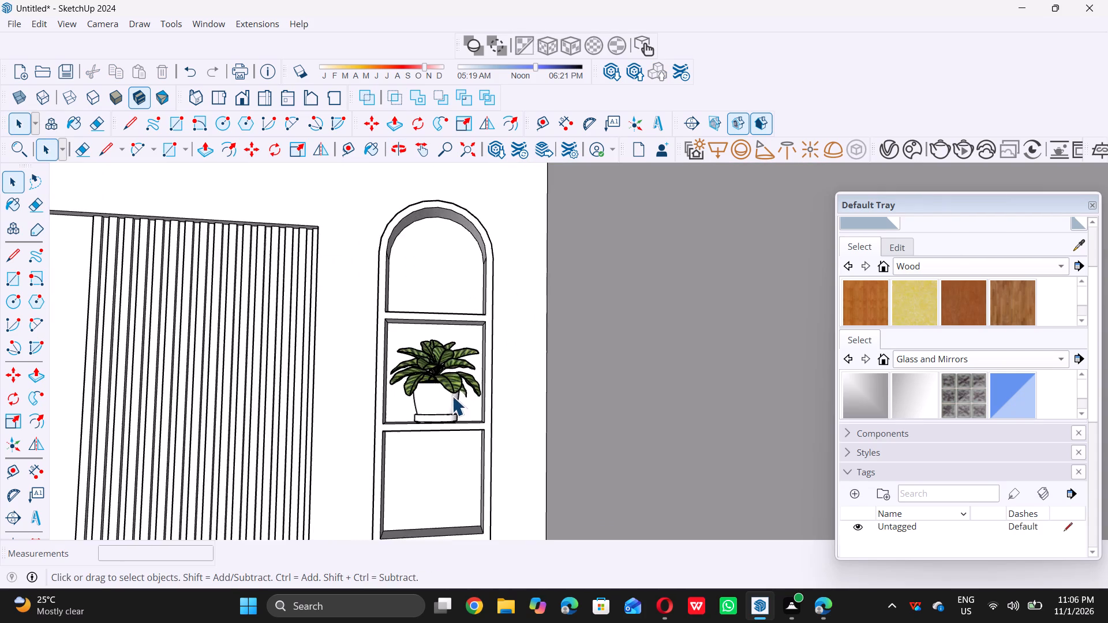
scroll(440, 413, up, 7)
scroll(439, 395, down, 15)
scroll(432, 317, down, 1)
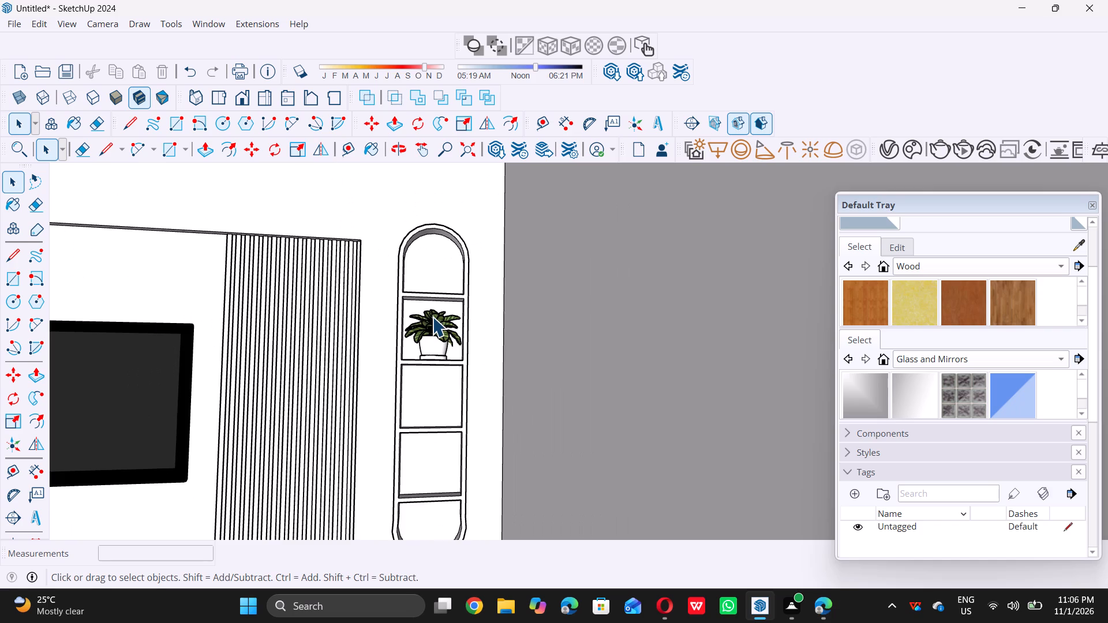
scroll(432, 317, down, 4)
middle_drag(440, 343, 431, 350)
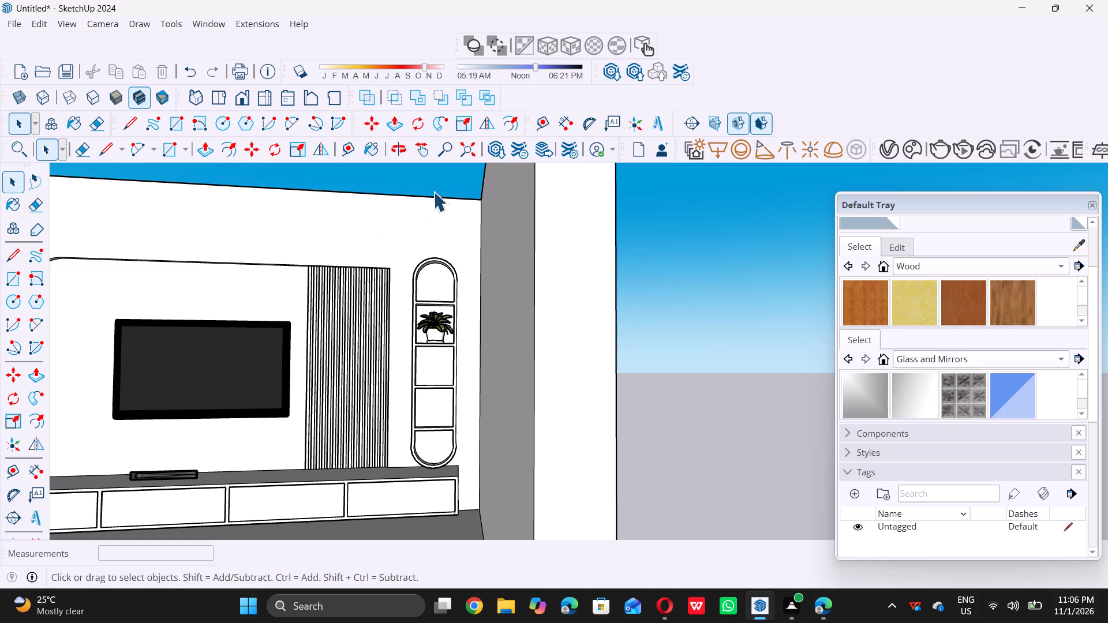
Open 3D Warehouse.
click(498, 156)
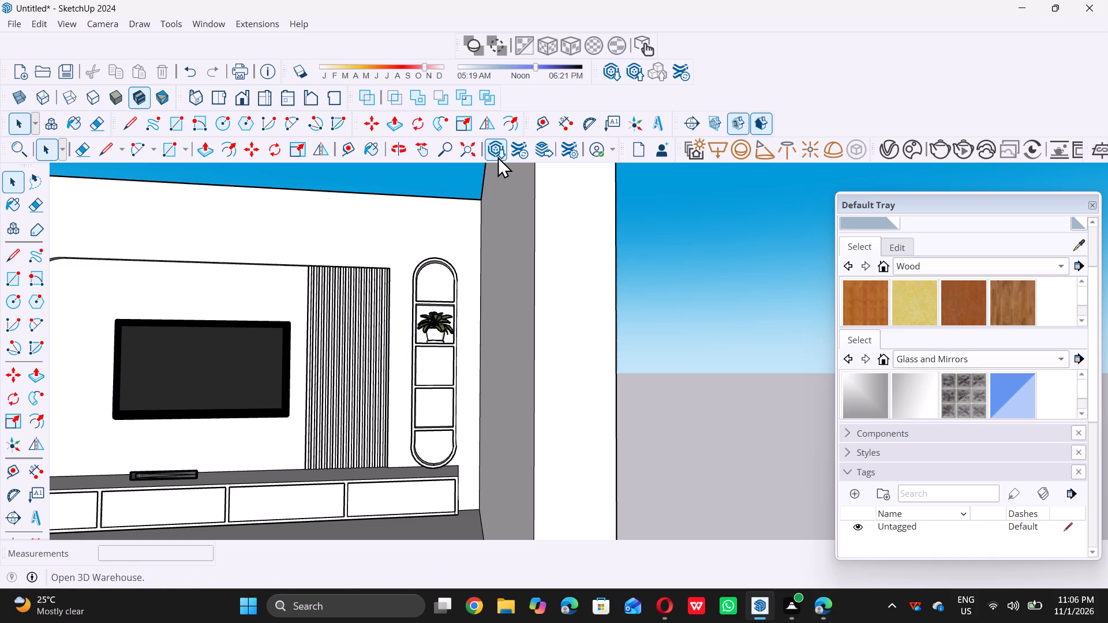
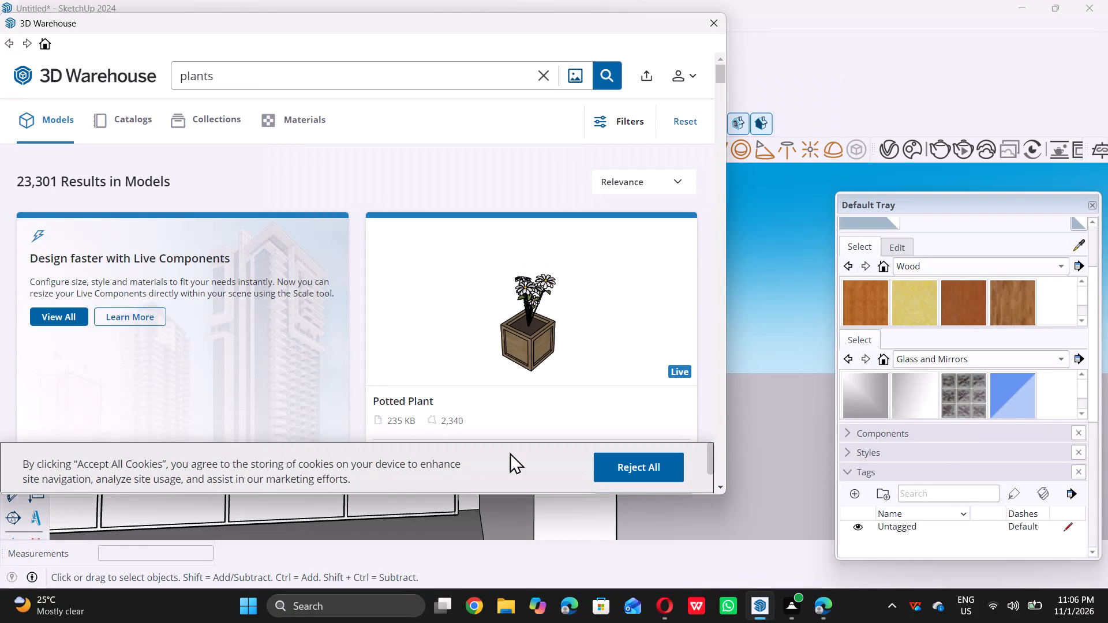
Look through the 3D Warehouse model results for "plants" to find a suitable plant for the scene.
scroll(426, 269, down, 6)
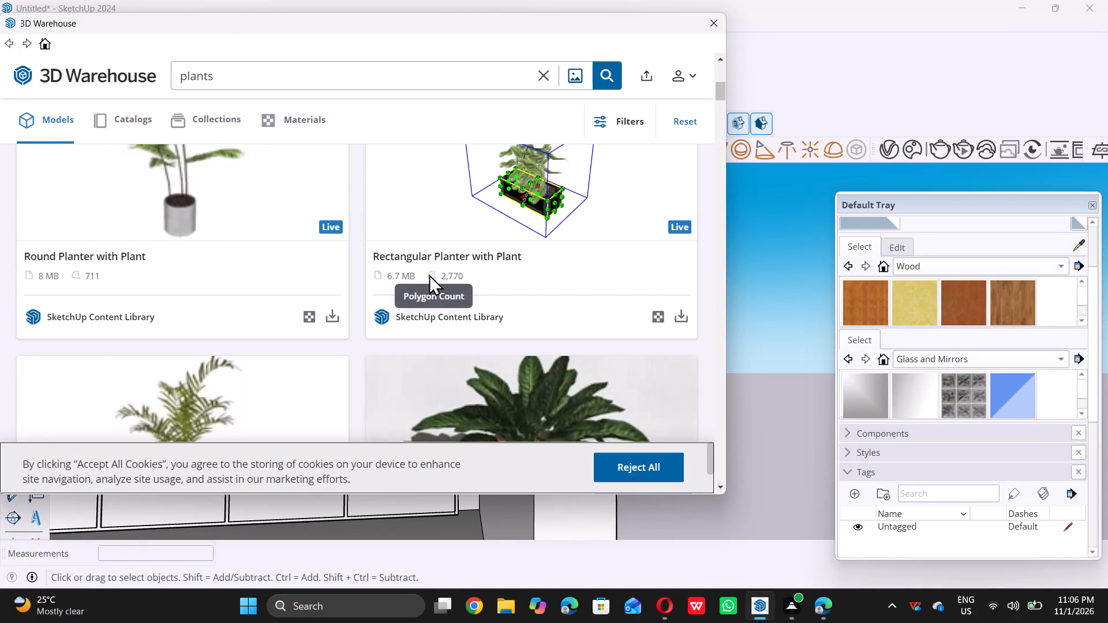
scroll(429, 274, down, 13)
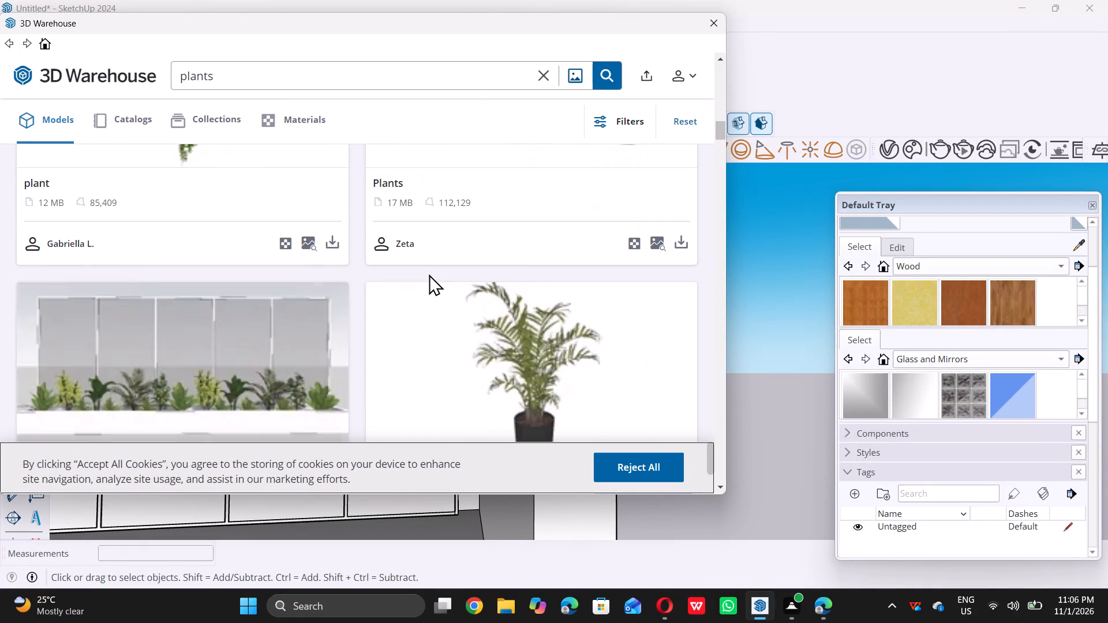
scroll(429, 274, down, 8)
scroll(429, 273, up, 3)
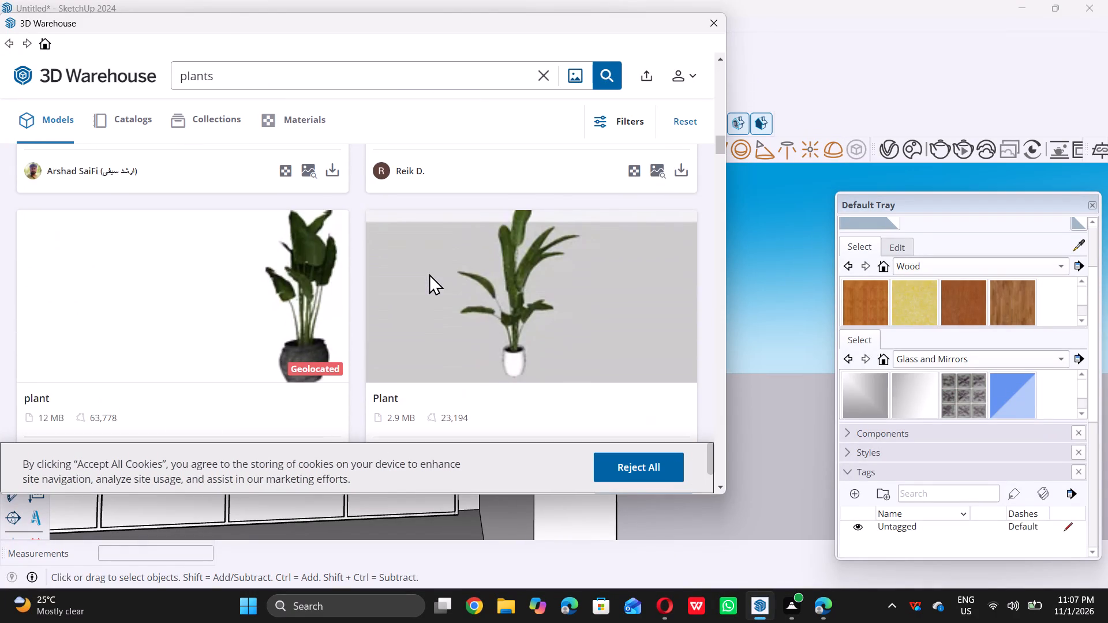
scroll(429, 273, down, 18)
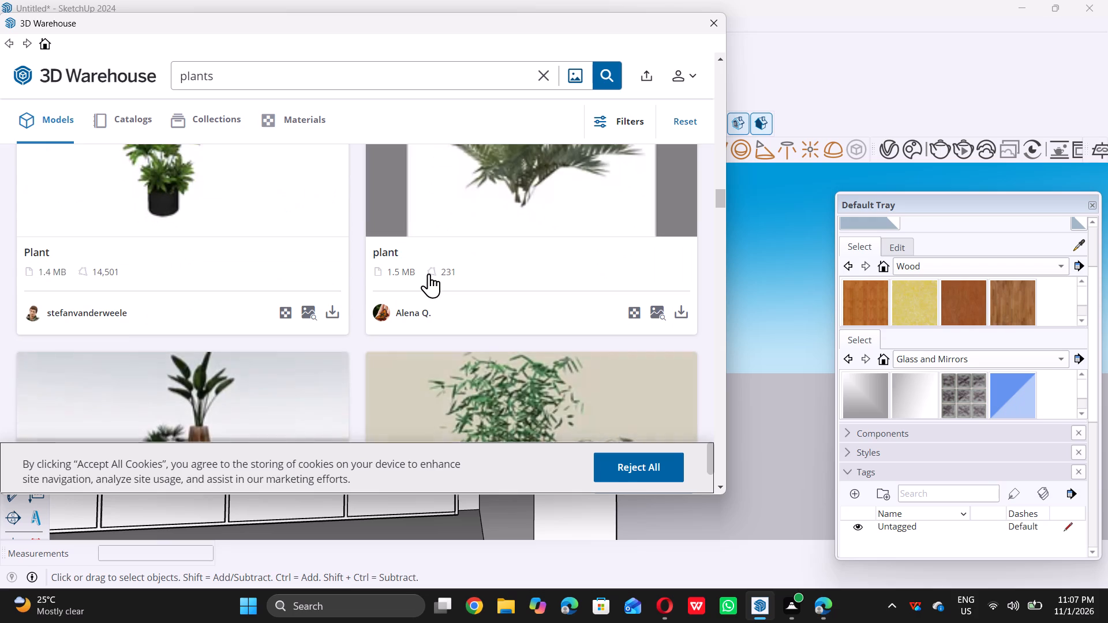
scroll(429, 273, down, 13)
scroll(429, 273, down, 8)
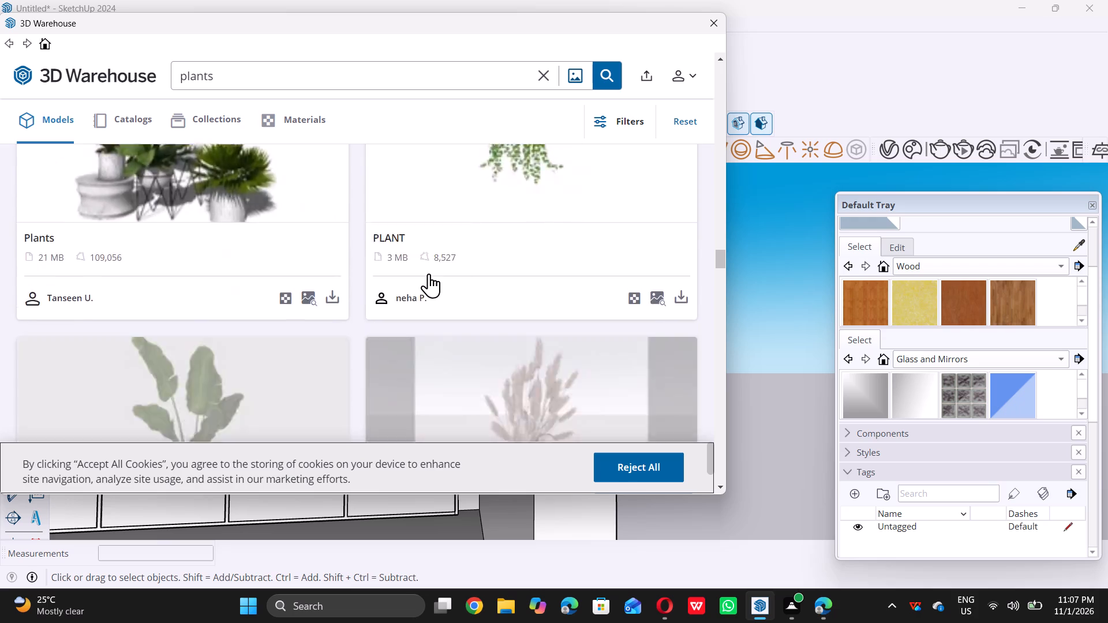
scroll(429, 273, down, 3)
scroll(429, 273, up, 4)
scroll(429, 273, down, 19)
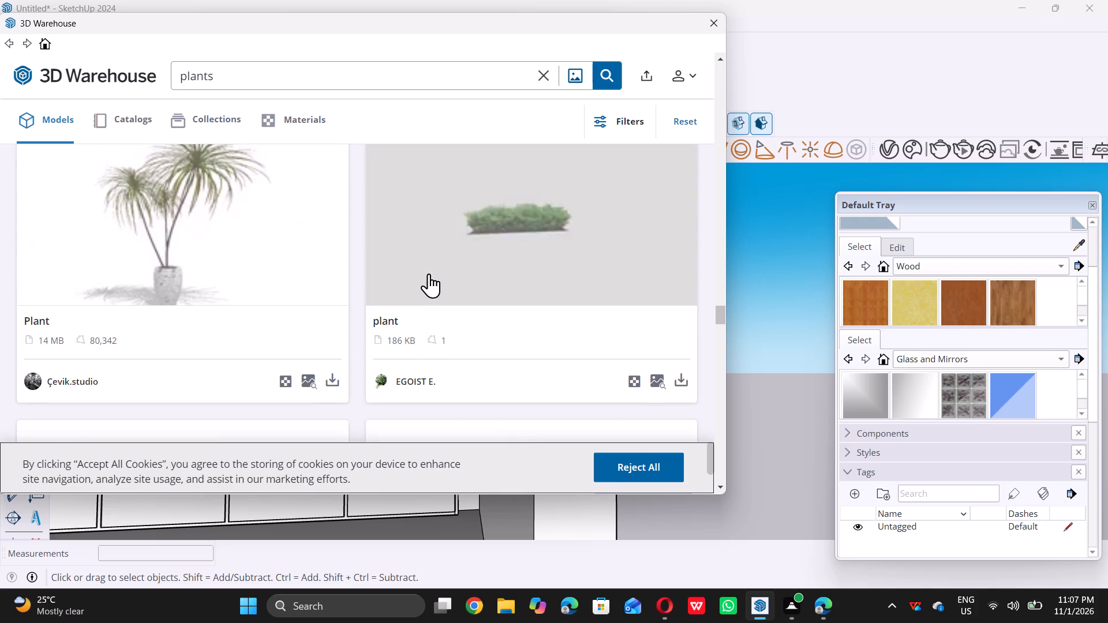
scroll(429, 273, down, 12)
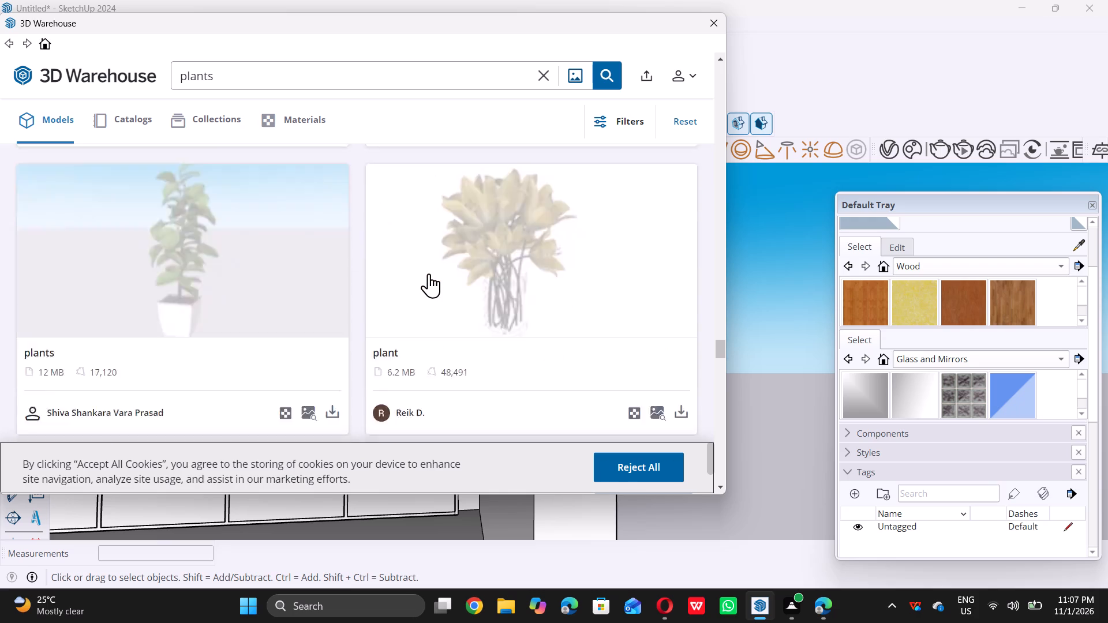
scroll(429, 273, up, 7)
scroll(429, 273, down, 7)
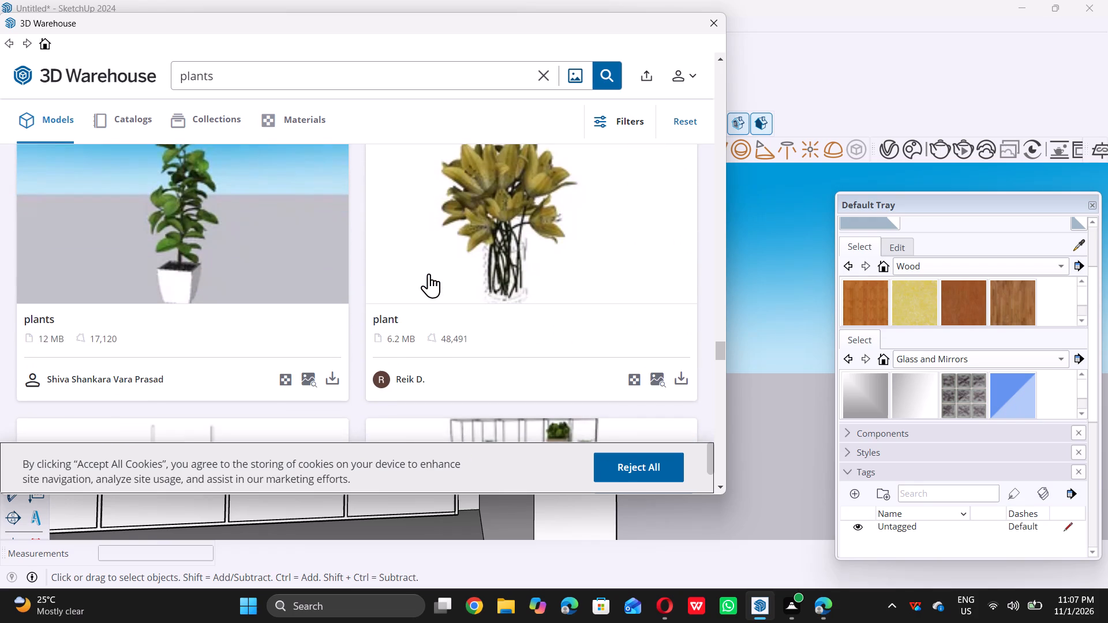
scroll(429, 273, down, 4)
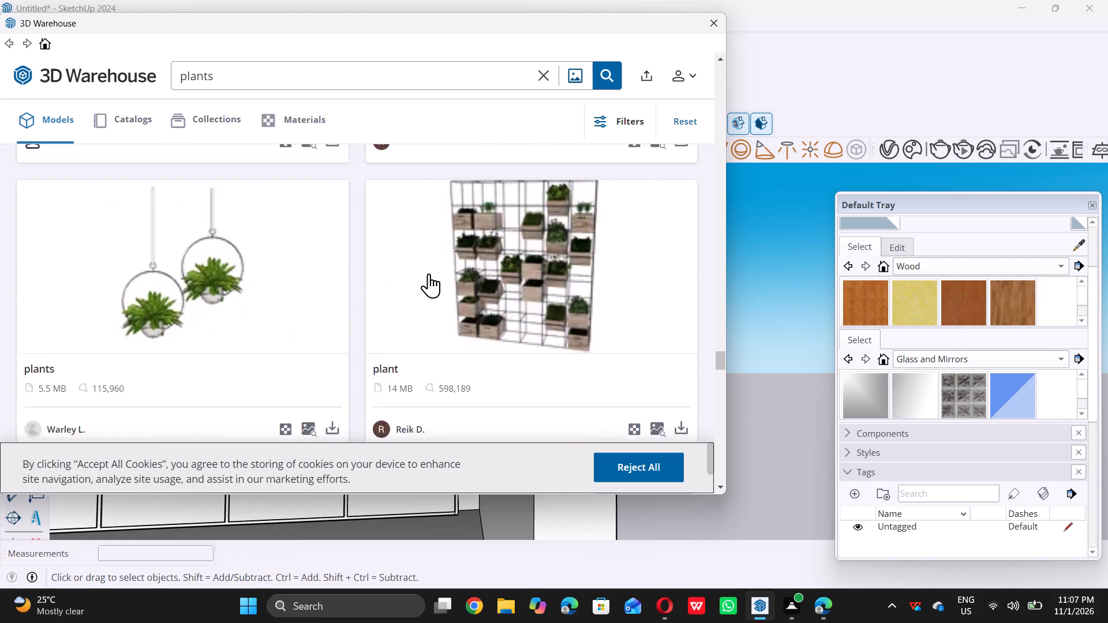
scroll(429, 273, down, 8)
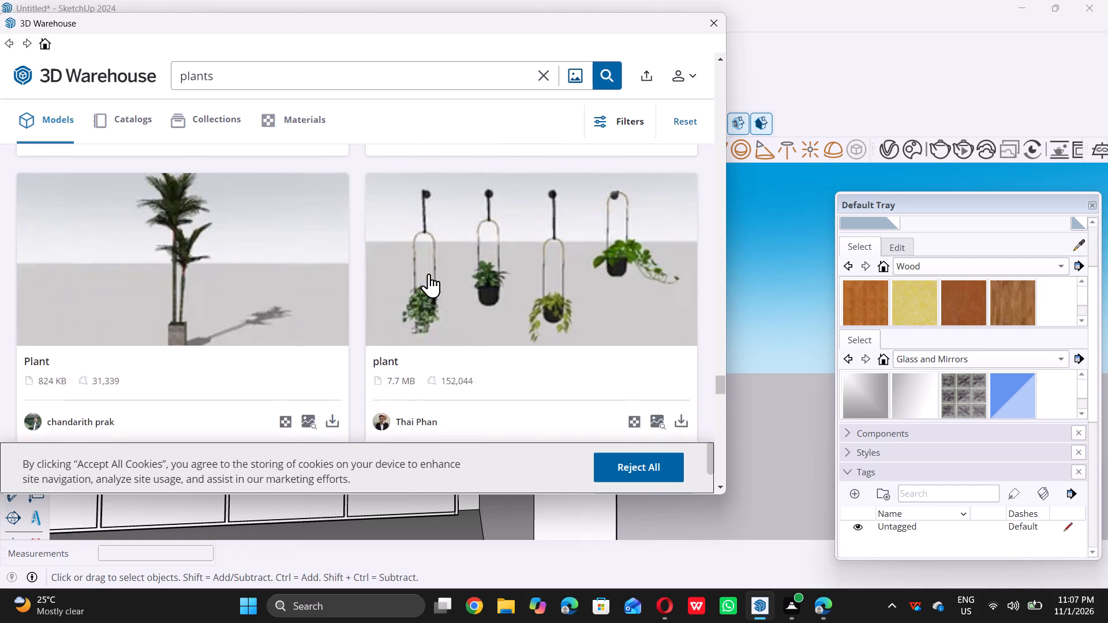
scroll(429, 273, down, 10)
scroll(429, 273, up, 3)
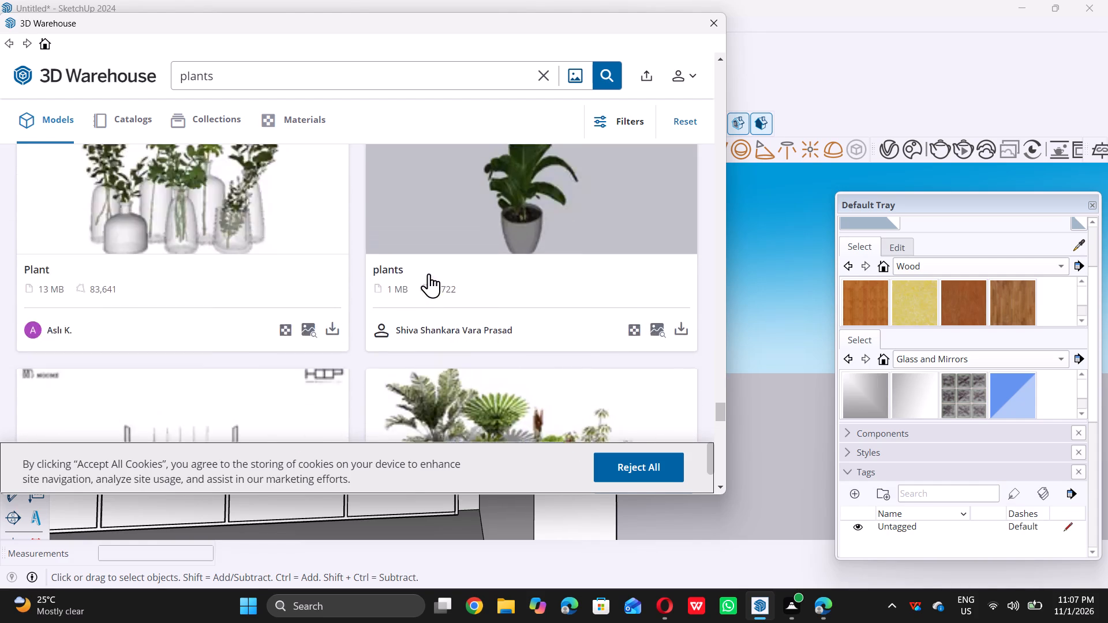
scroll(429, 273, down, 8)
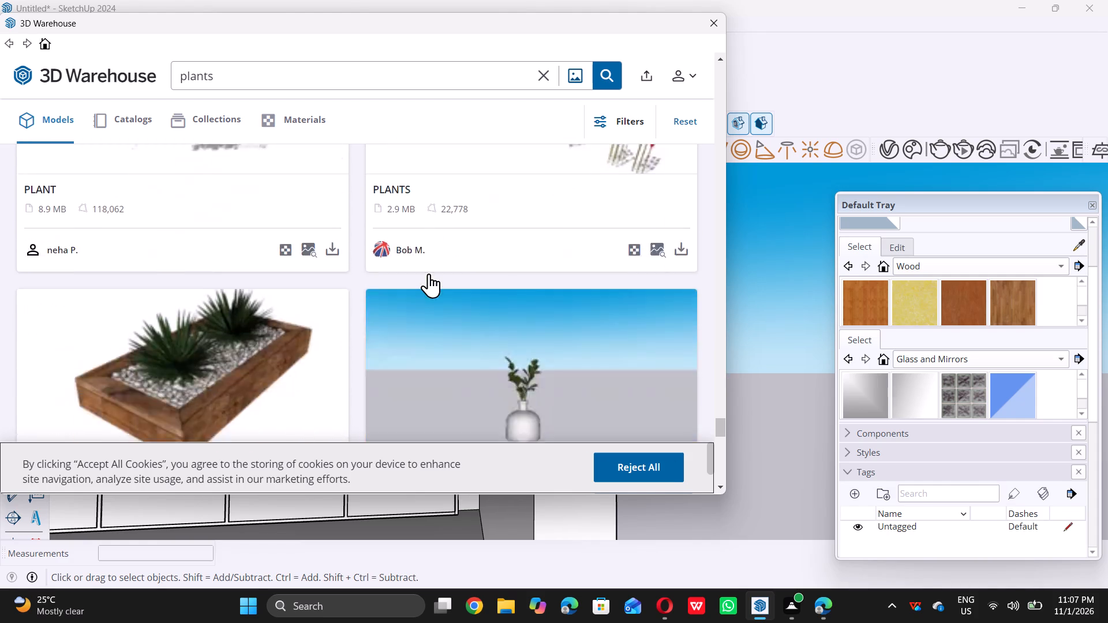
scroll(429, 273, down, 3)
scroll(429, 273, up, 1)
scroll(429, 273, down, 2)
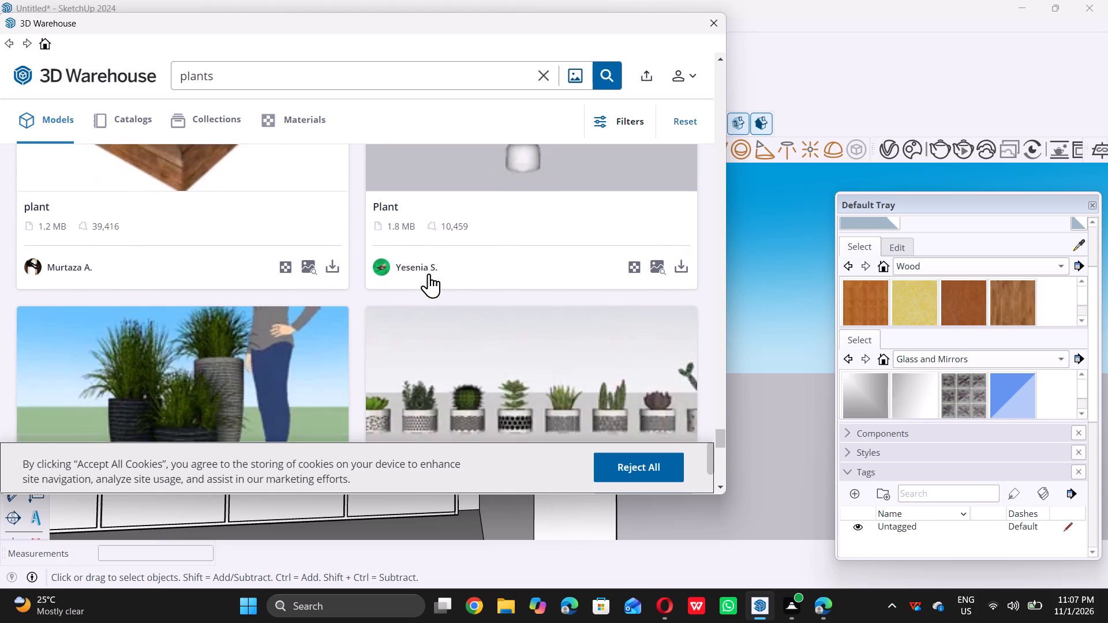
scroll(429, 273, down, 6)
scroll(429, 273, up, 1)
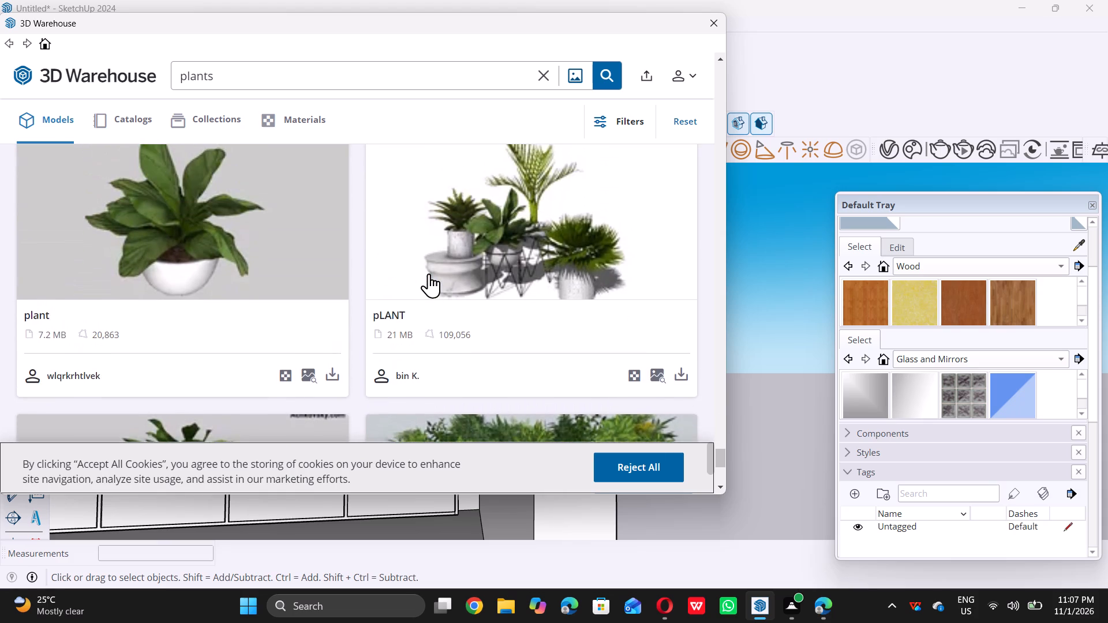
scroll(429, 273, down, 12)
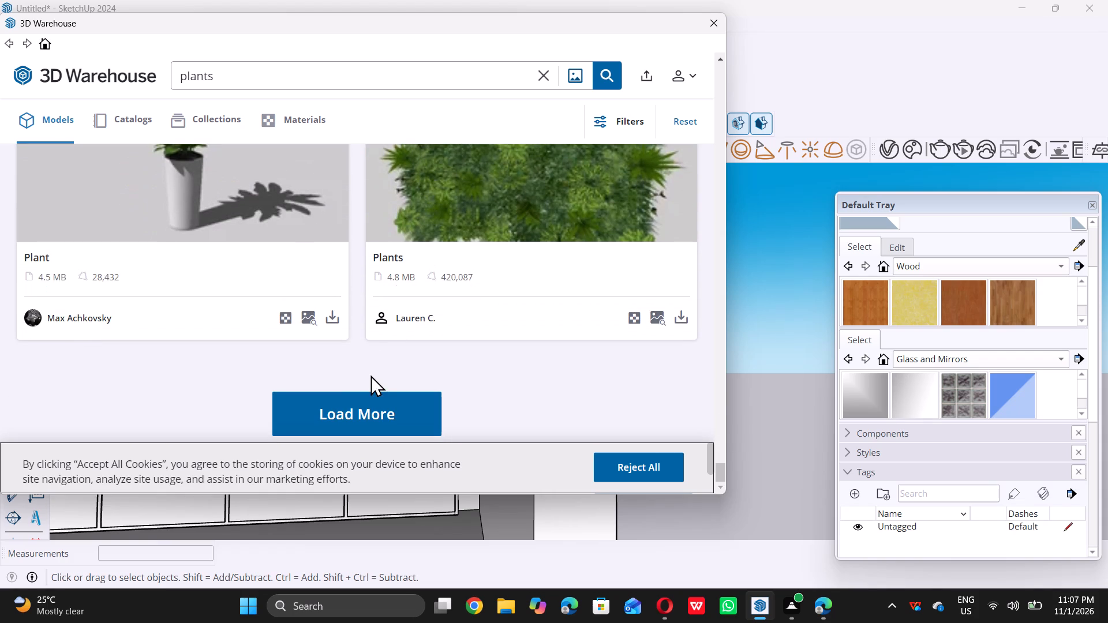
Load more "plants" results and examine the additional models for a suitable plant.
double_click(375, 406)
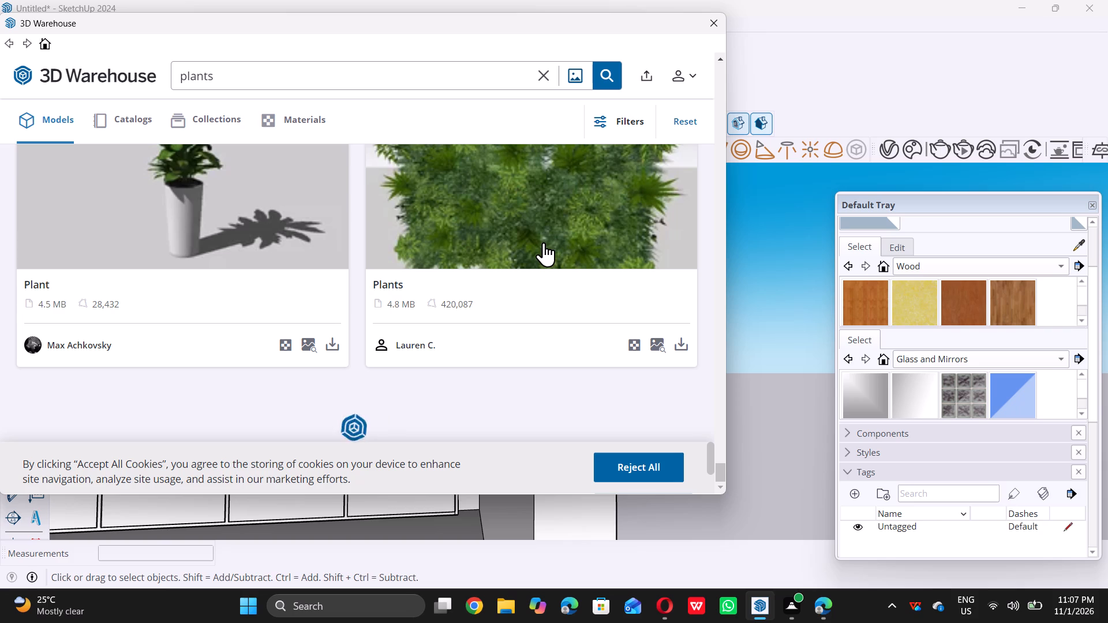
scroll(530, 284, down, 1)
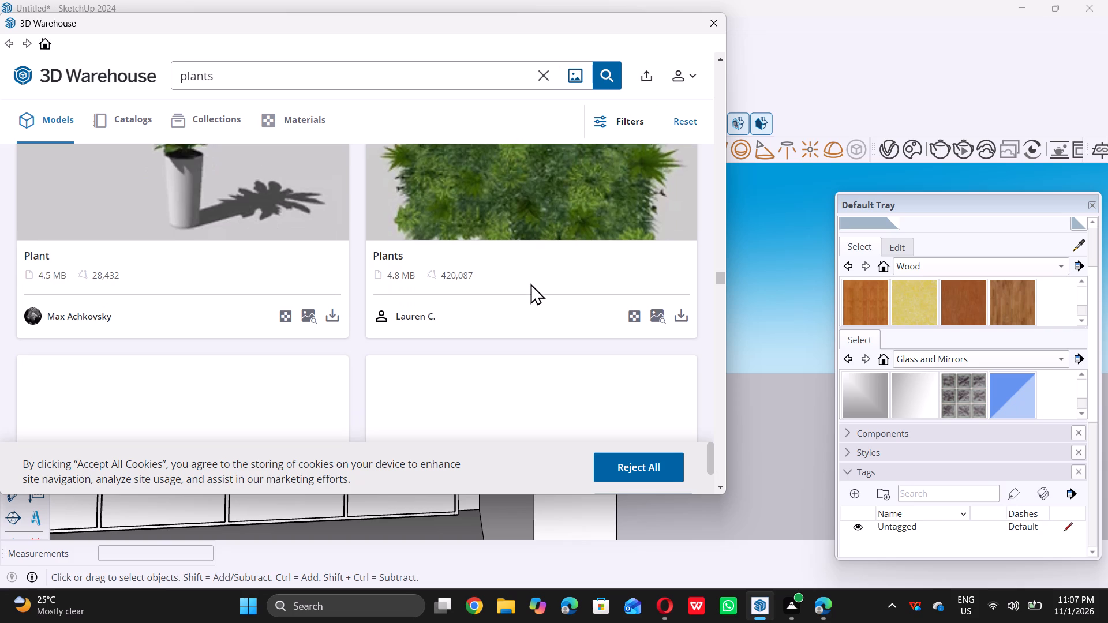
scroll(530, 283, down, 1)
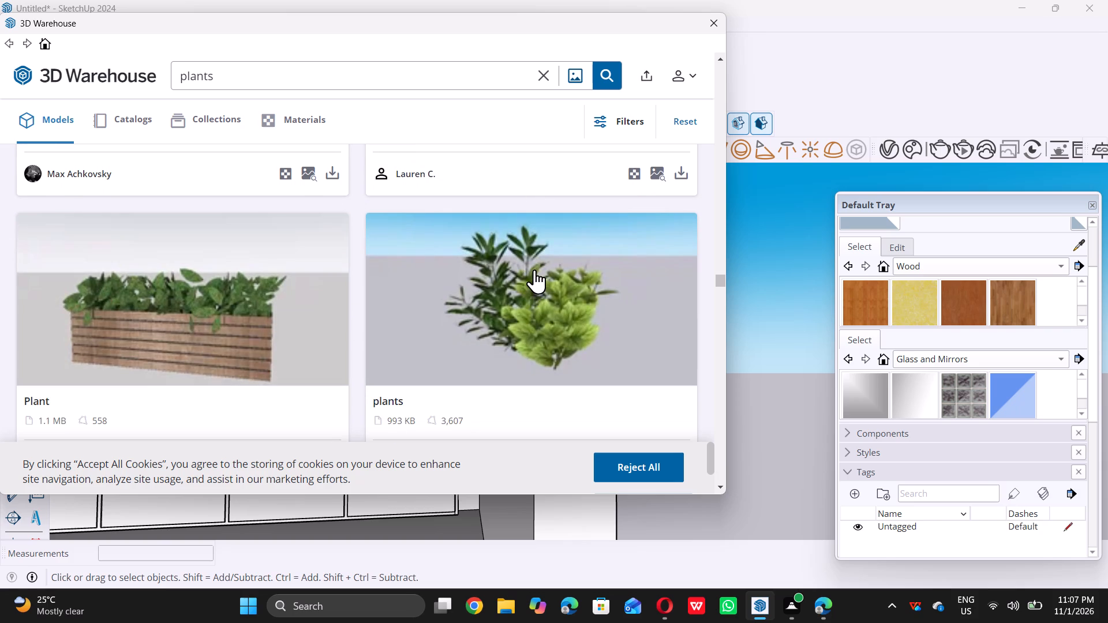
scroll(537, 263, down, 5)
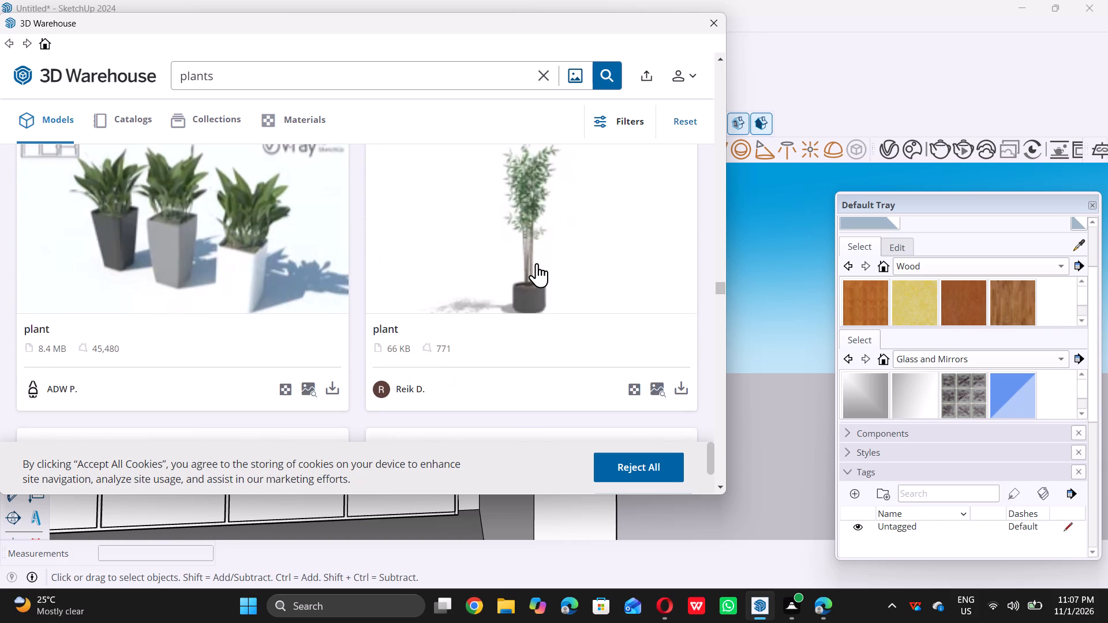
scroll(537, 263, down, 6)
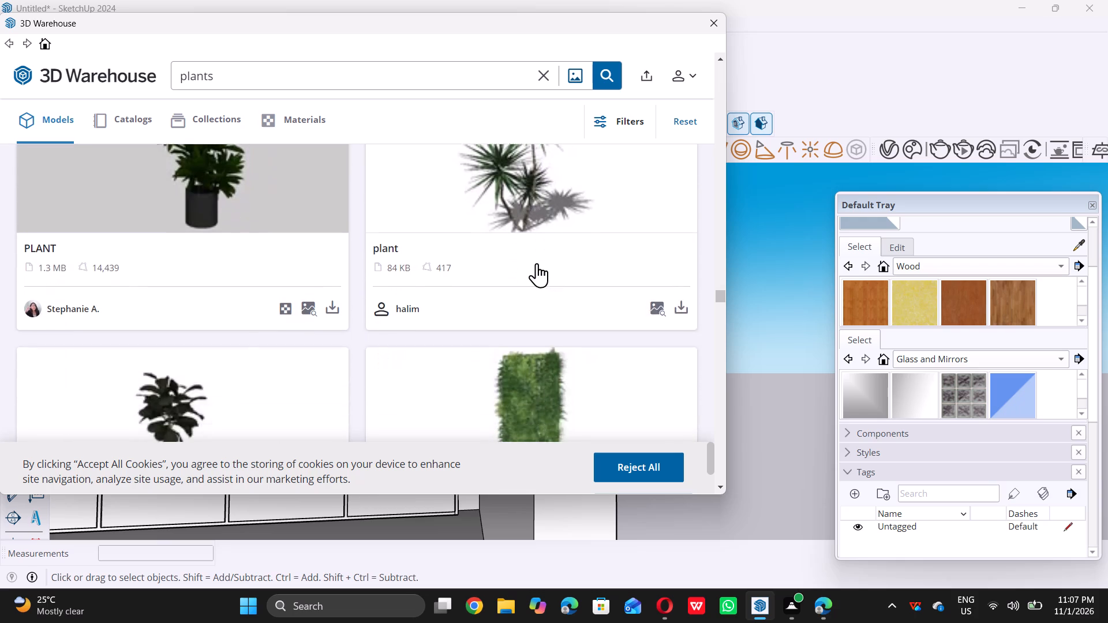
scroll(537, 263, down, 1)
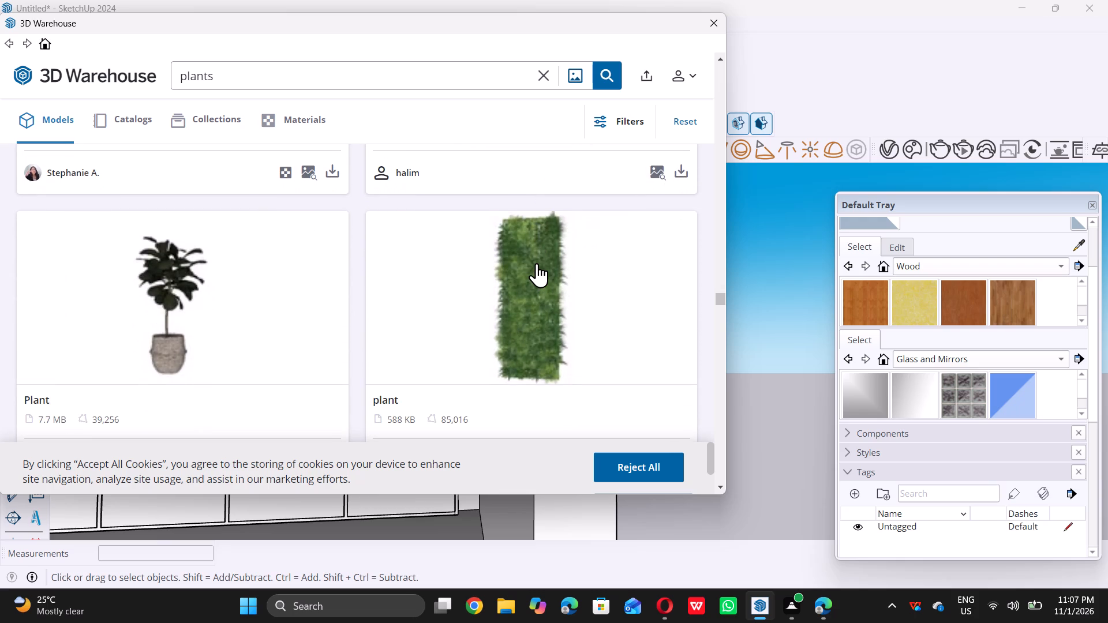
scroll(514, 318, down, 4)
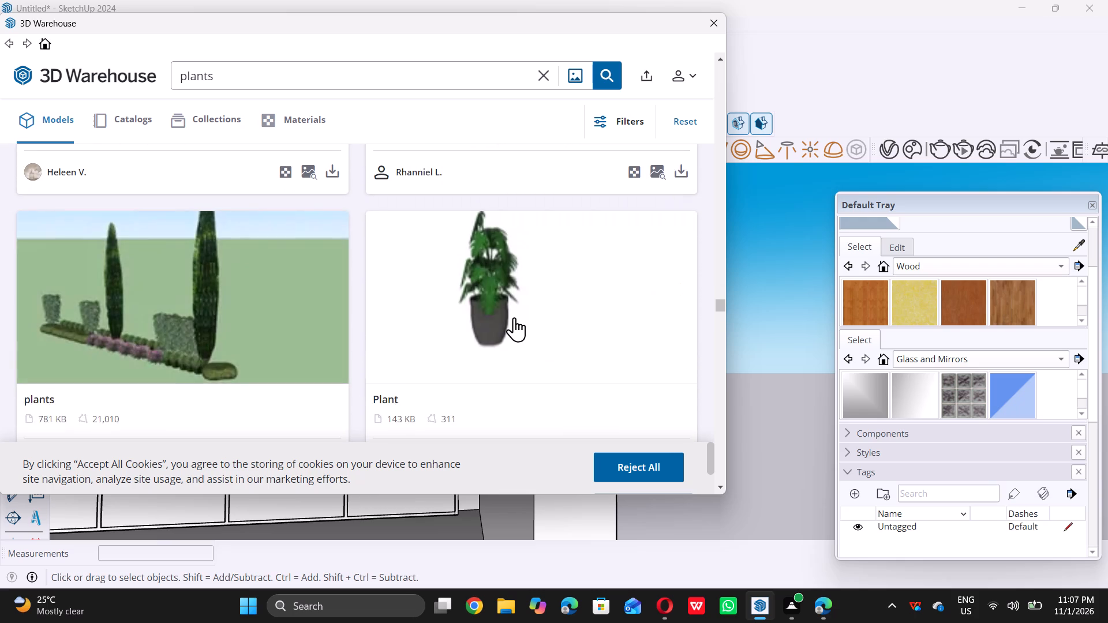
scroll(514, 317, down, 7)
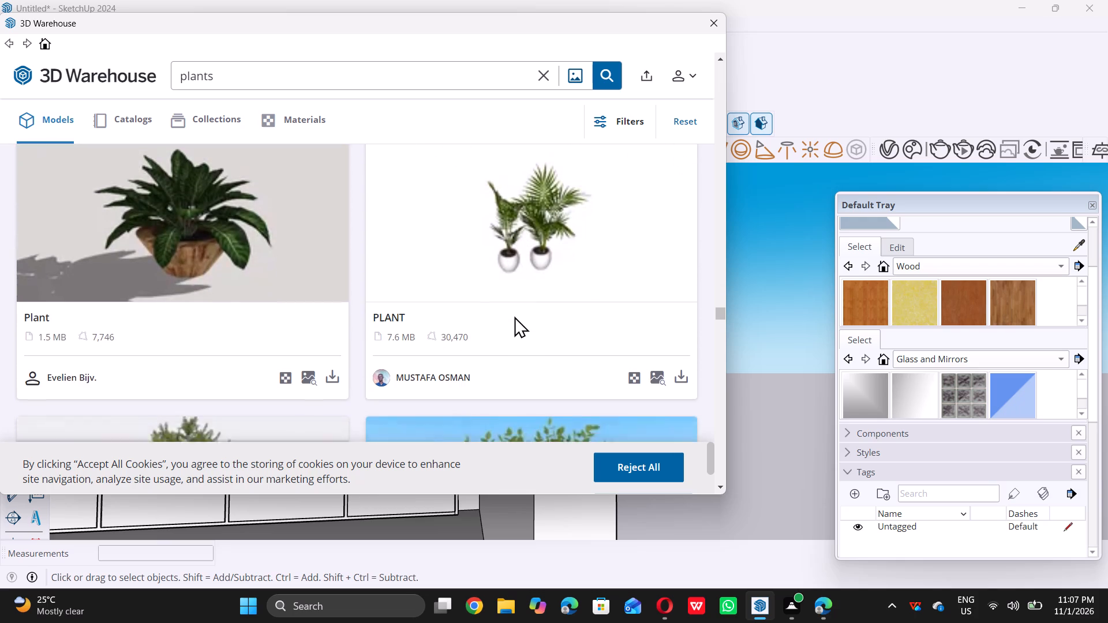
scroll(514, 316, down, 6)
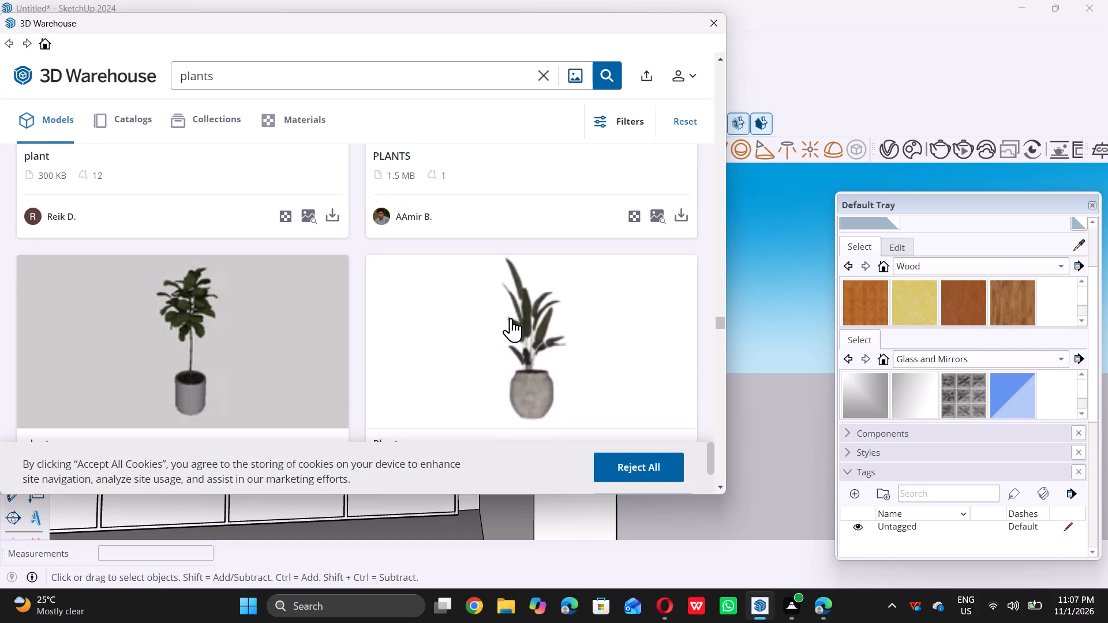
scroll(511, 318, down, 7)
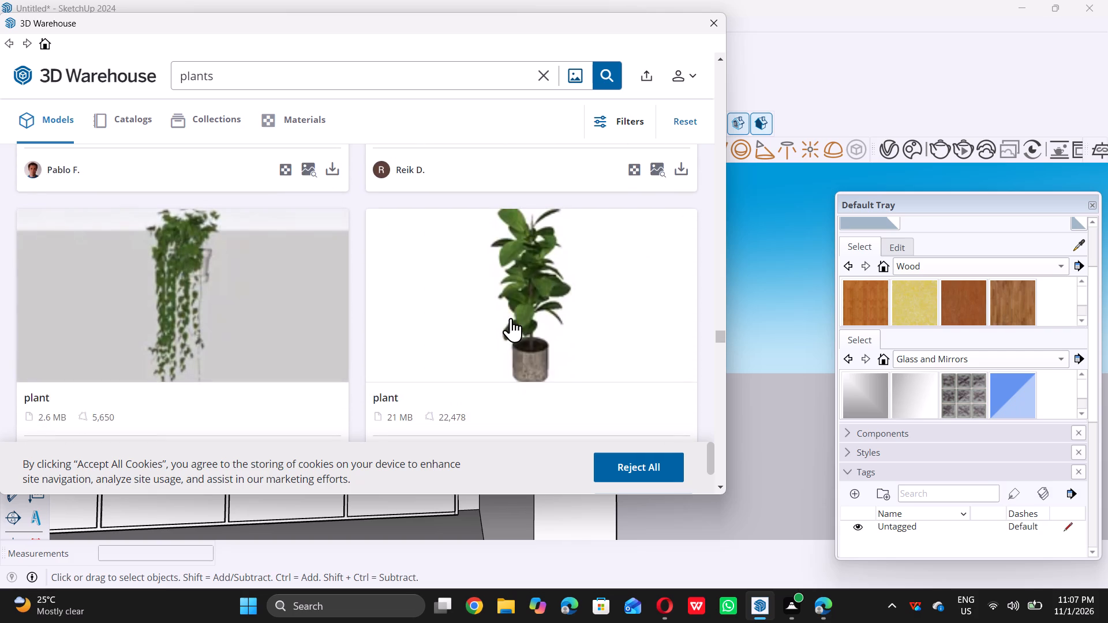
scroll(511, 318, down, 11)
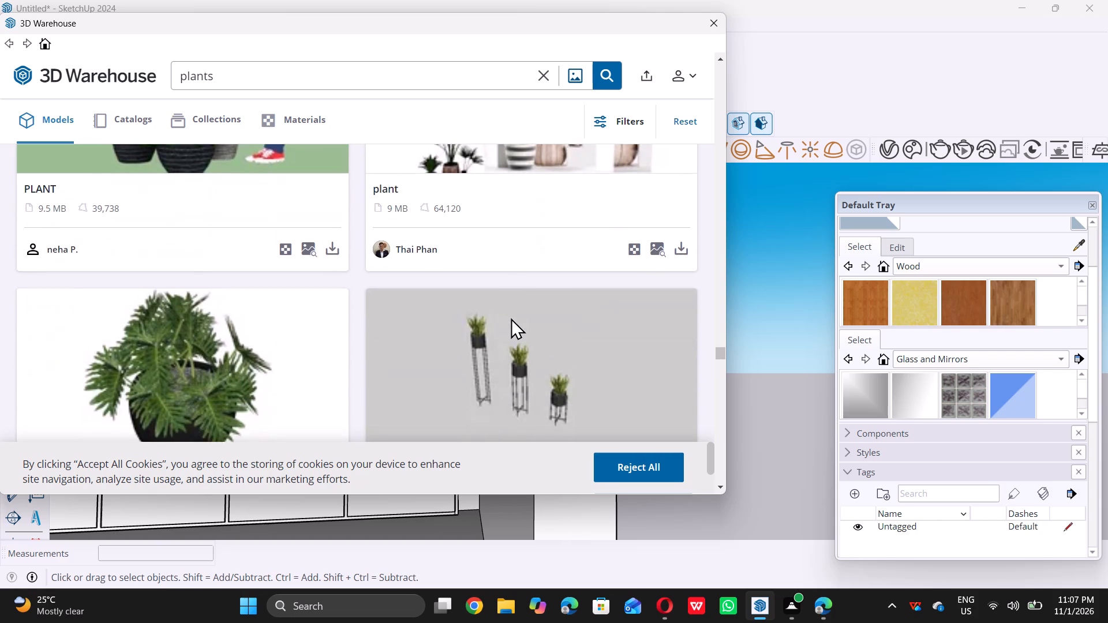
scroll(511, 318, down, 6)
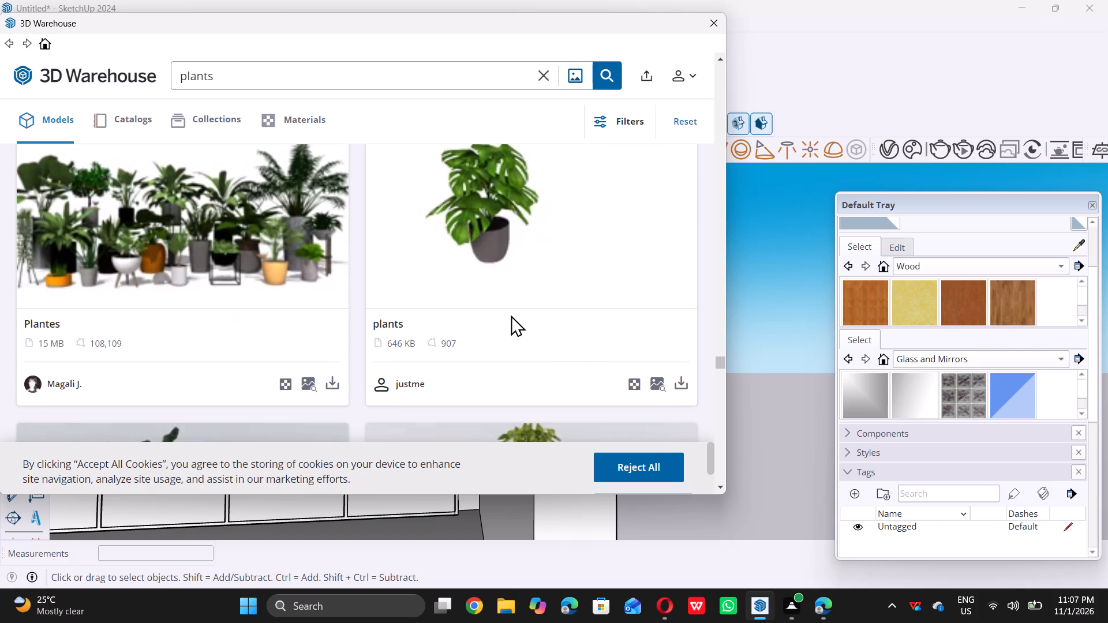
scroll(511, 315, down, 9)
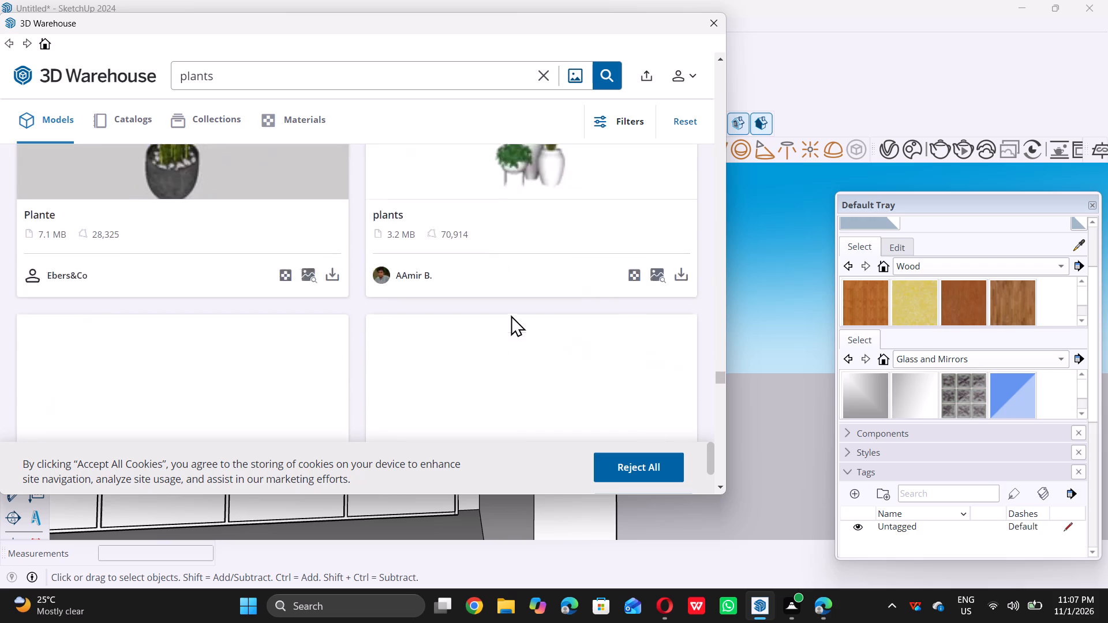
scroll(511, 315, down, 14)
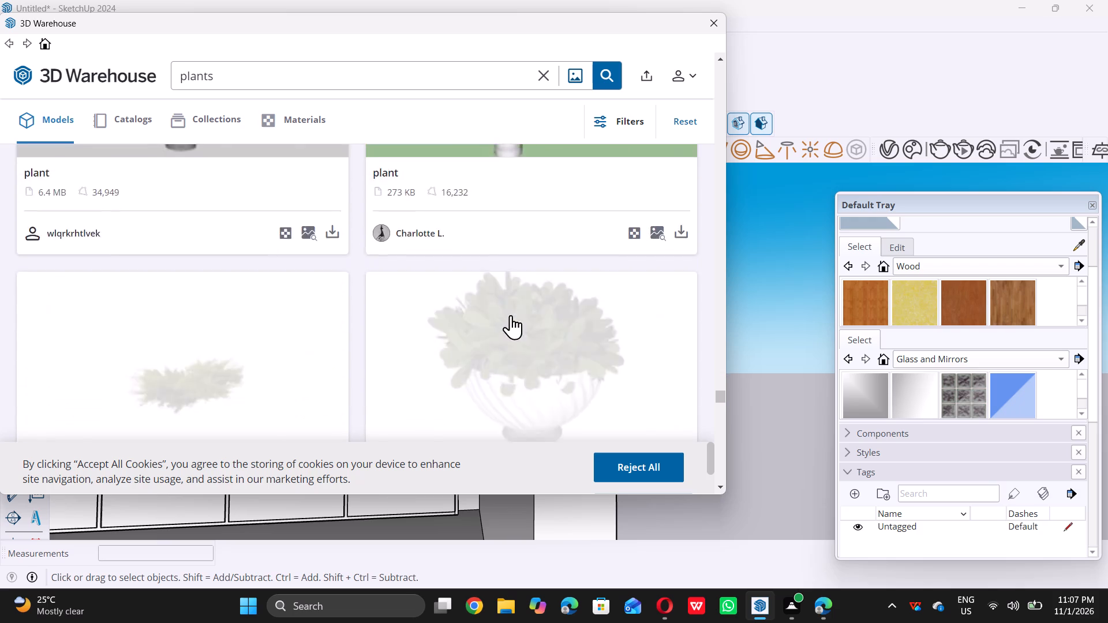
scroll(511, 315, down, 11)
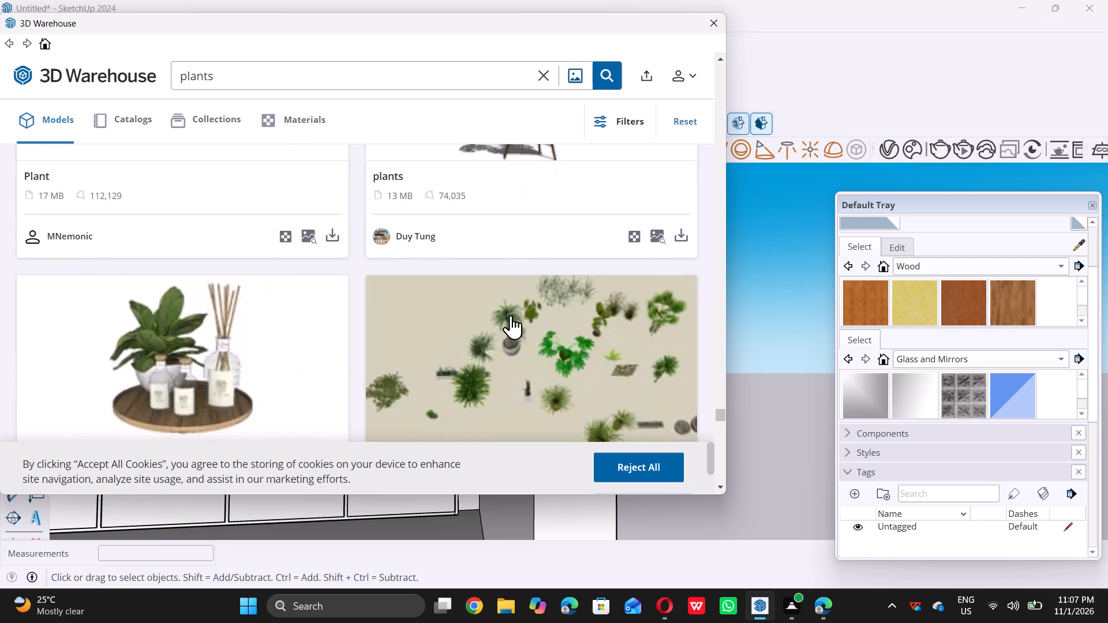
scroll(511, 315, up, 2)
scroll(511, 315, down, 5)
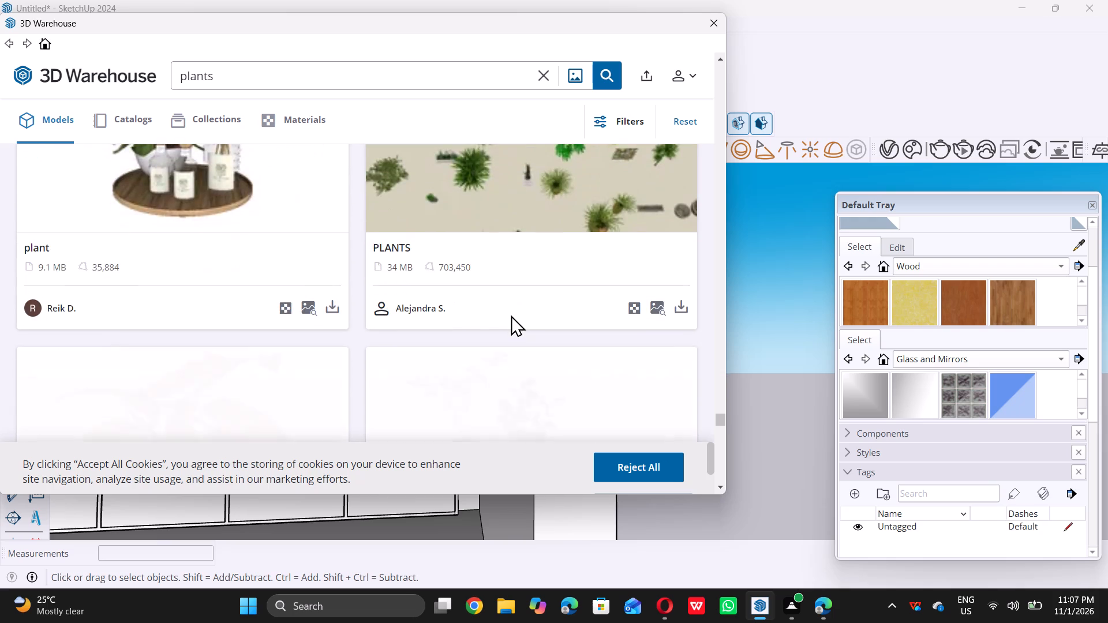
scroll(511, 315, down, 11)
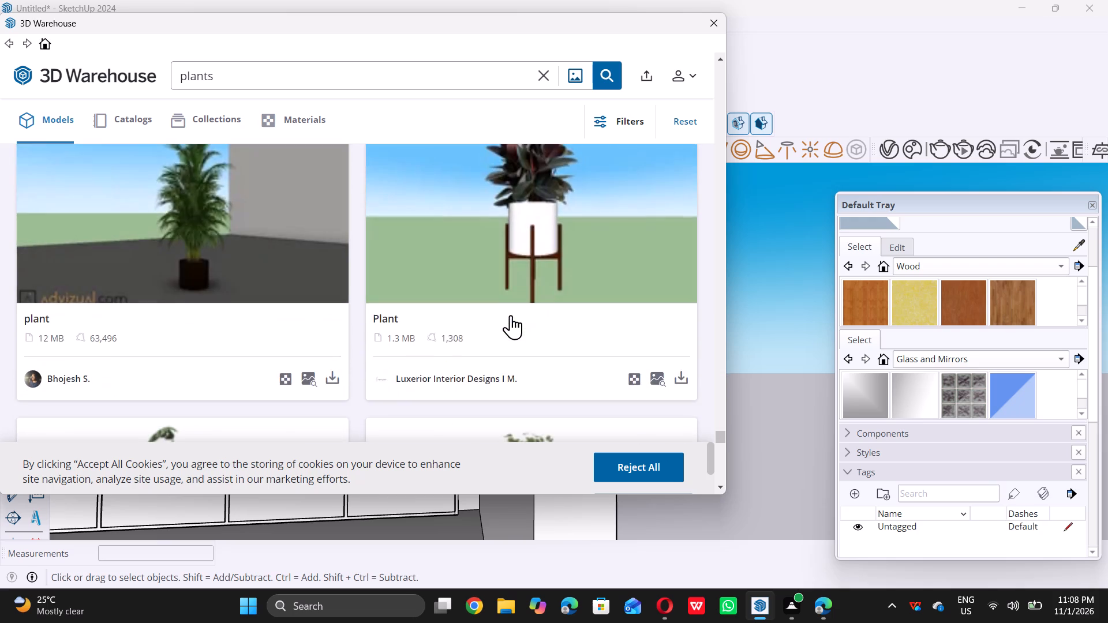
scroll(511, 315, down, 19)
scroll(511, 315, down, 9)
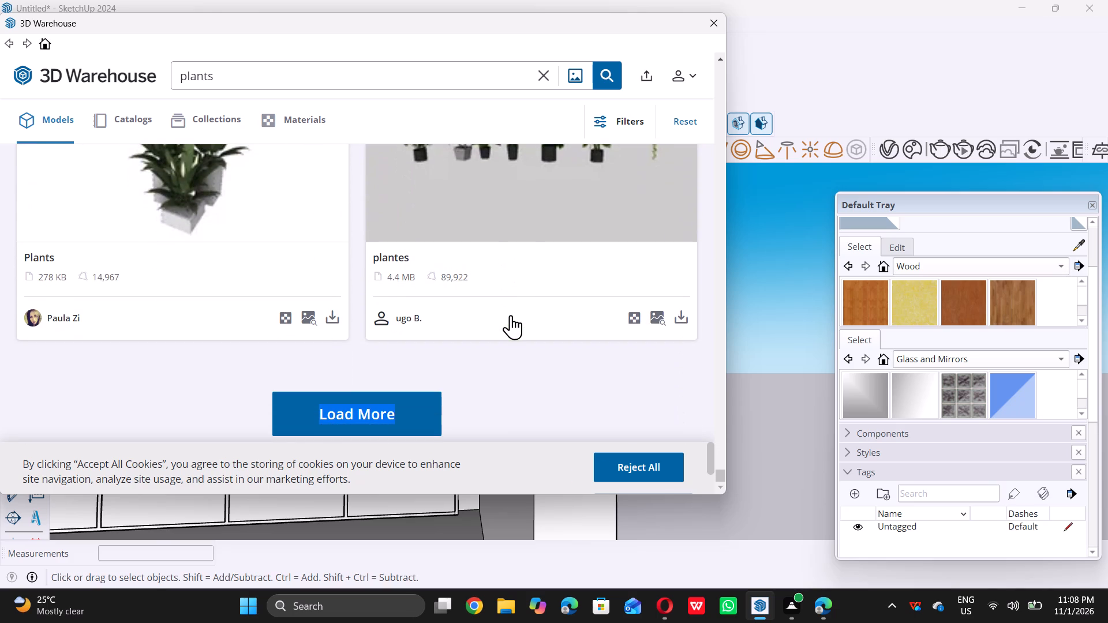
scroll(511, 315, down, 4)
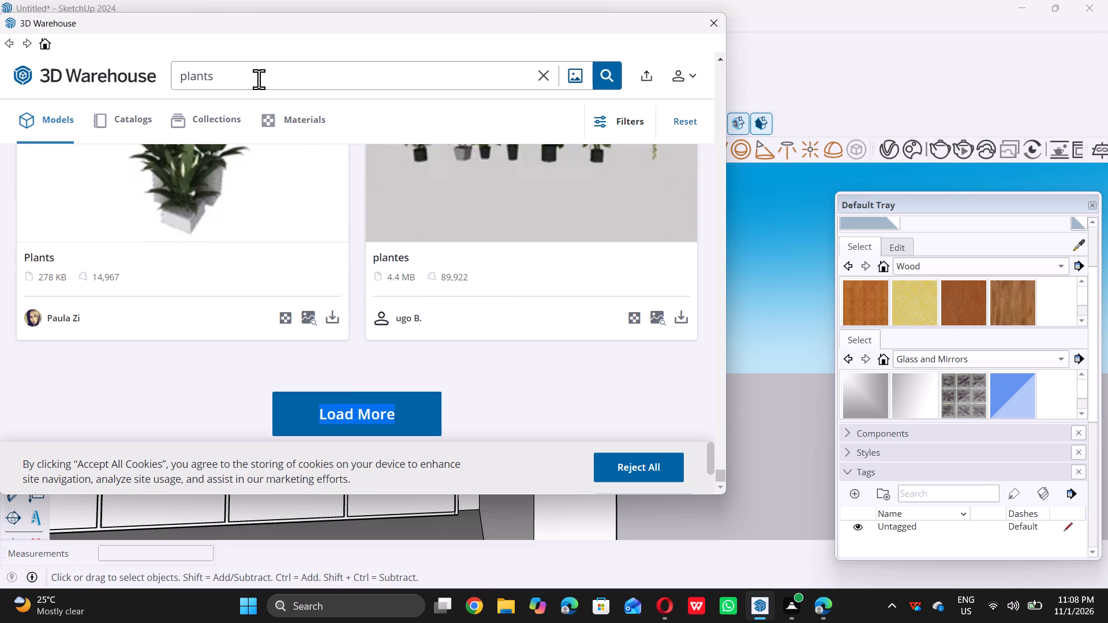
Search the 3D Warehouse models for "rose plants" in place of the current search term.
click(259, 79)
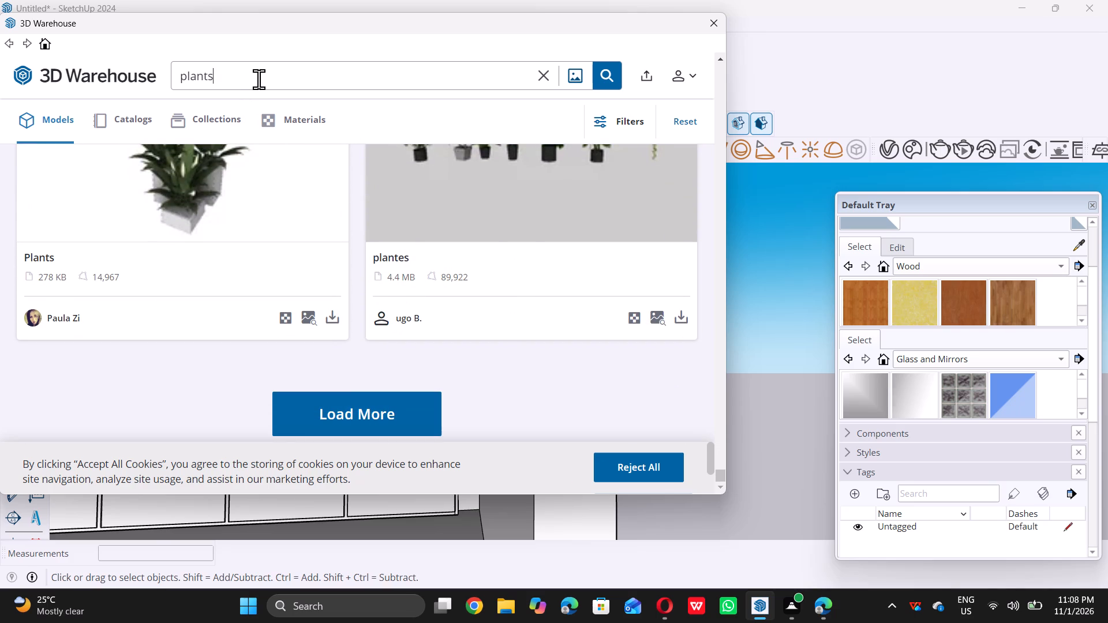
key(BackSpace)
key(BackSpace)
key(BackSpace)
key(BackSpace)
key(BackSpace)
key(BackSpace)
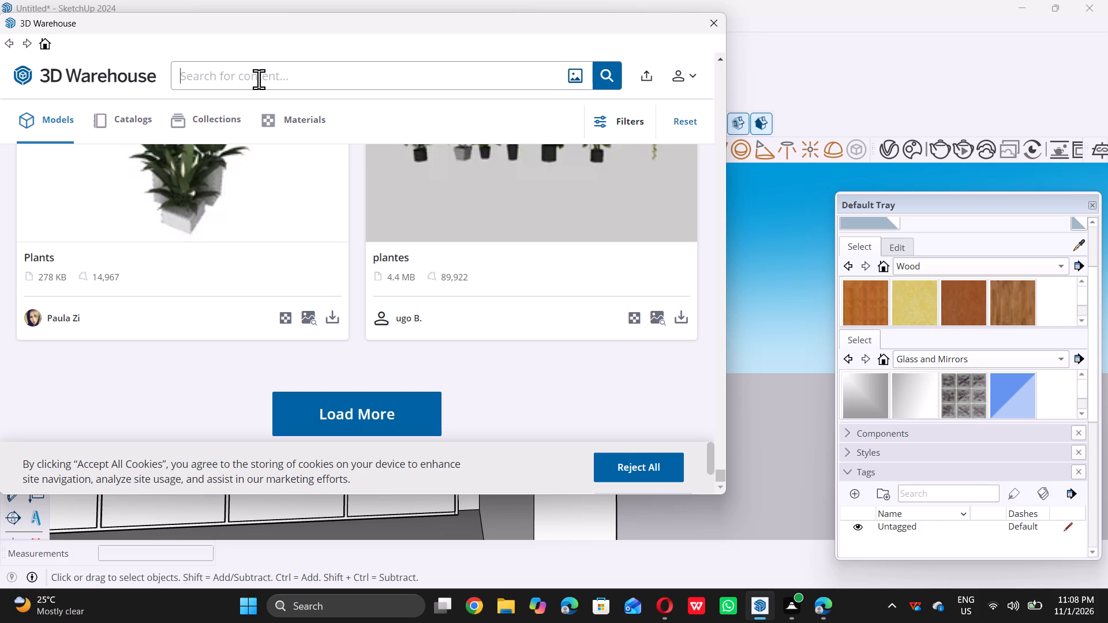
text(ro)
text(se)
key(space)
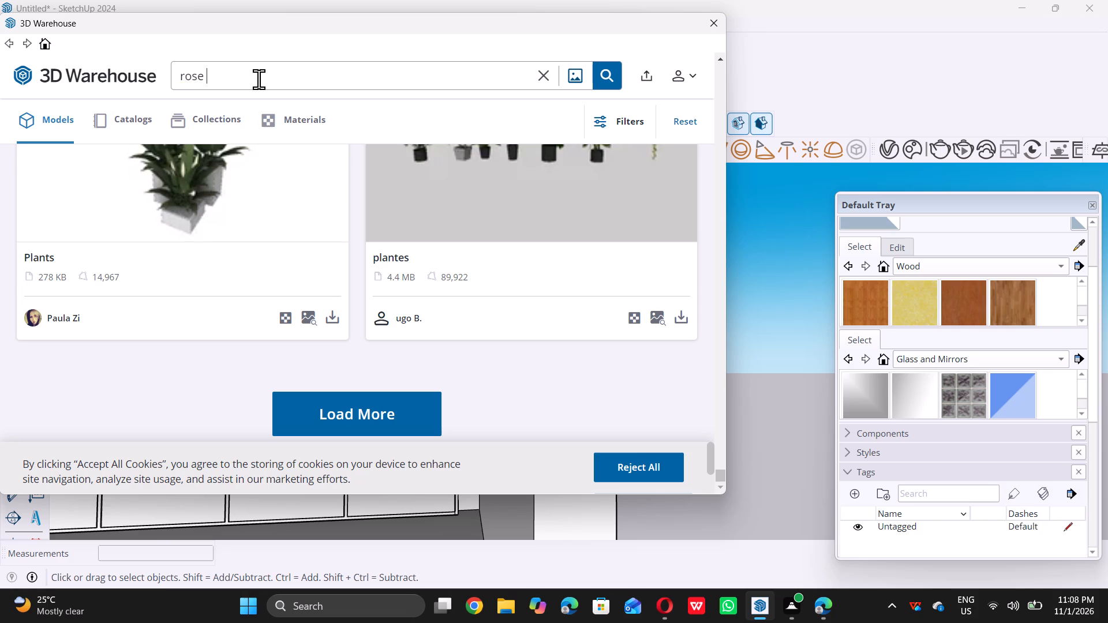
text(pla)
text(nts)
key(Return)
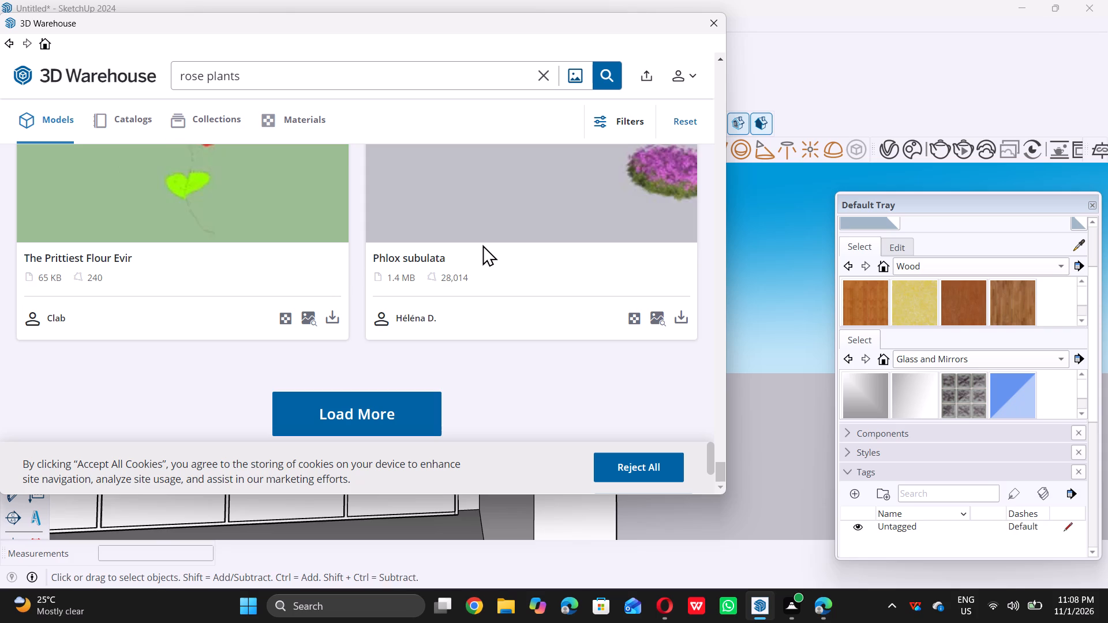
Look through the "rose plants" model results for a potted rose that suits the TV wall scene.
scroll(482, 245, up, 9)
scroll(486, 240, down, 1)
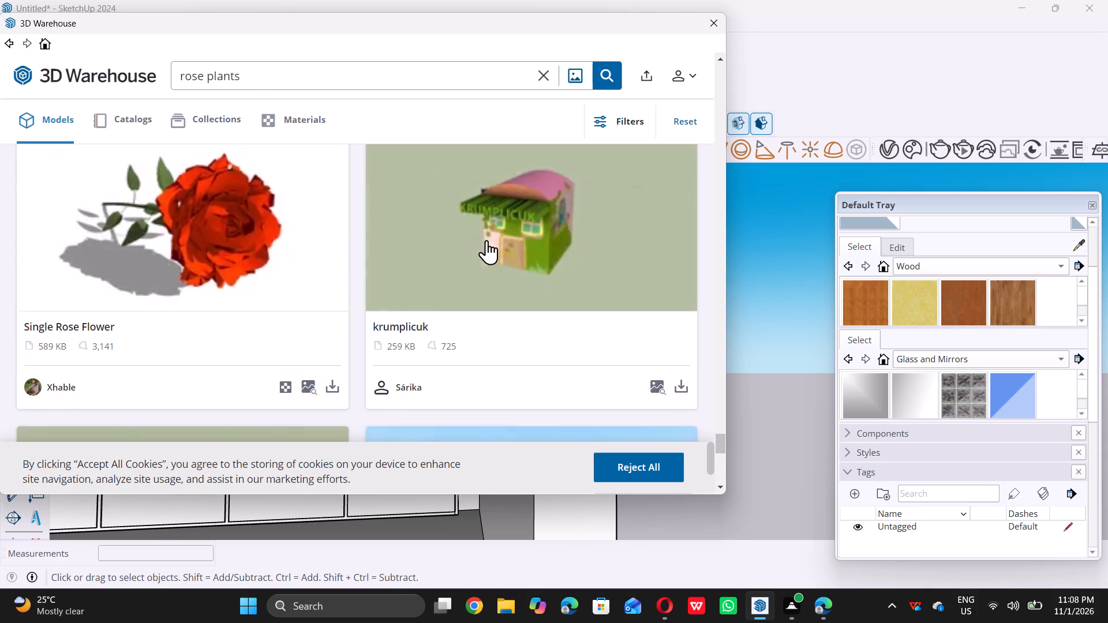
scroll(486, 240, down, 2)
scroll(486, 240, up, 8)
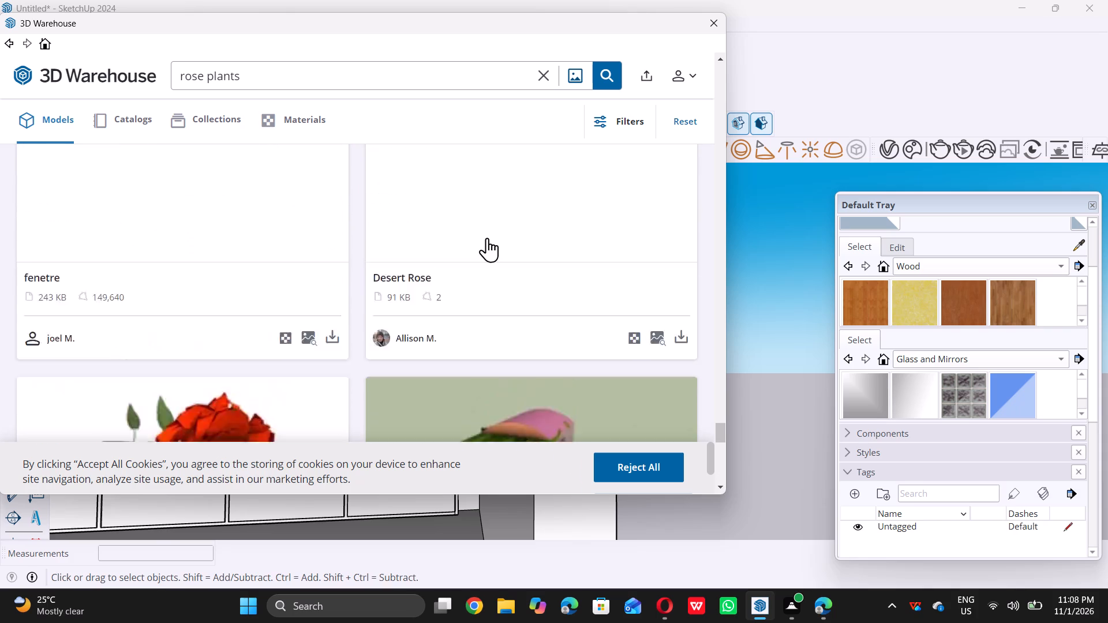
scroll(487, 238, up, 4)
scroll(487, 238, down, 5)
scroll(487, 238, up, 3)
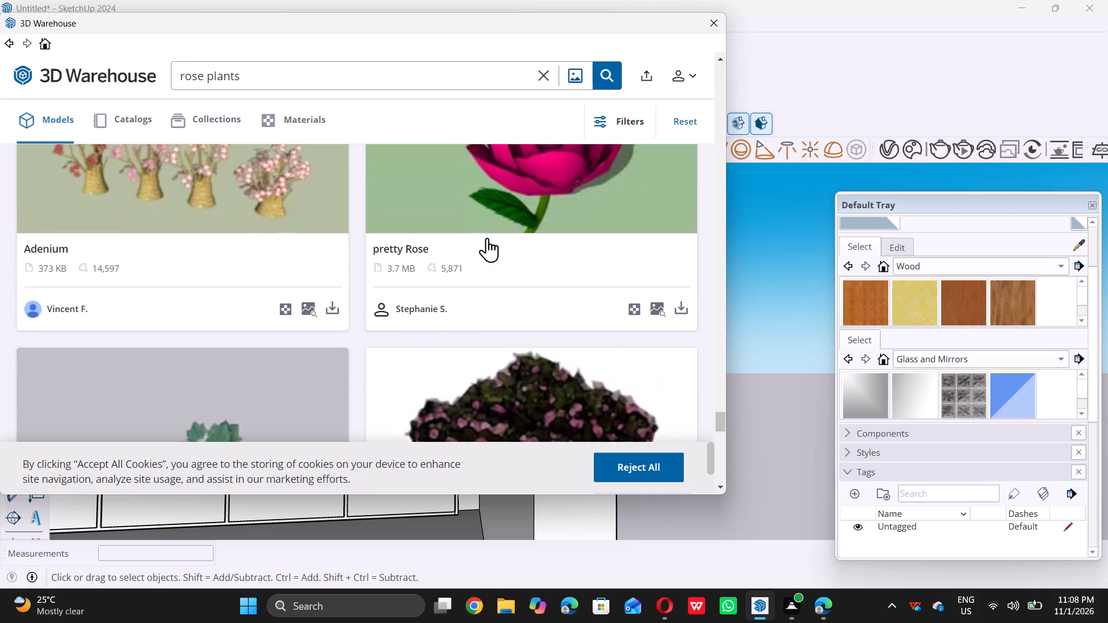
scroll(487, 238, up, 10)
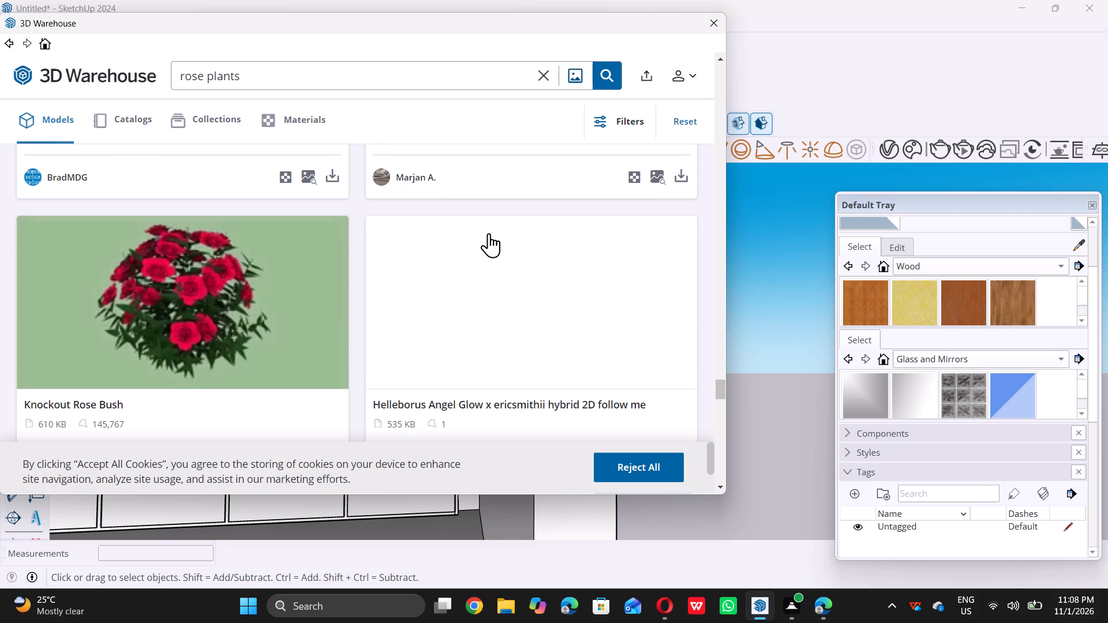
scroll(489, 232, up, 1)
scroll(485, 237, down, 3)
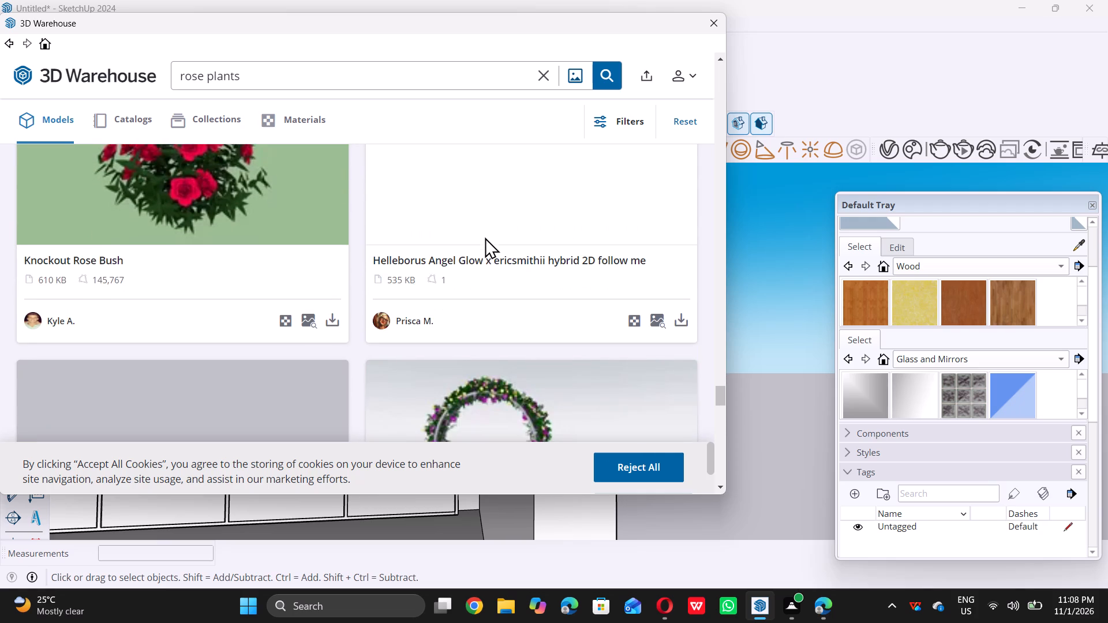
scroll(485, 237, up, 2)
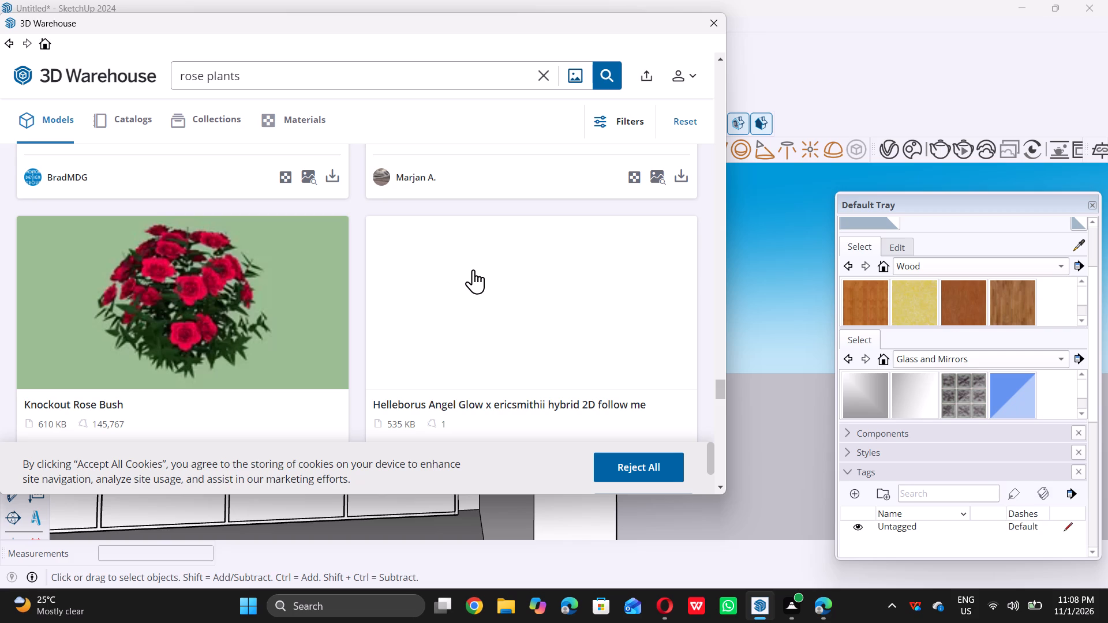
scroll(473, 269, up, 1)
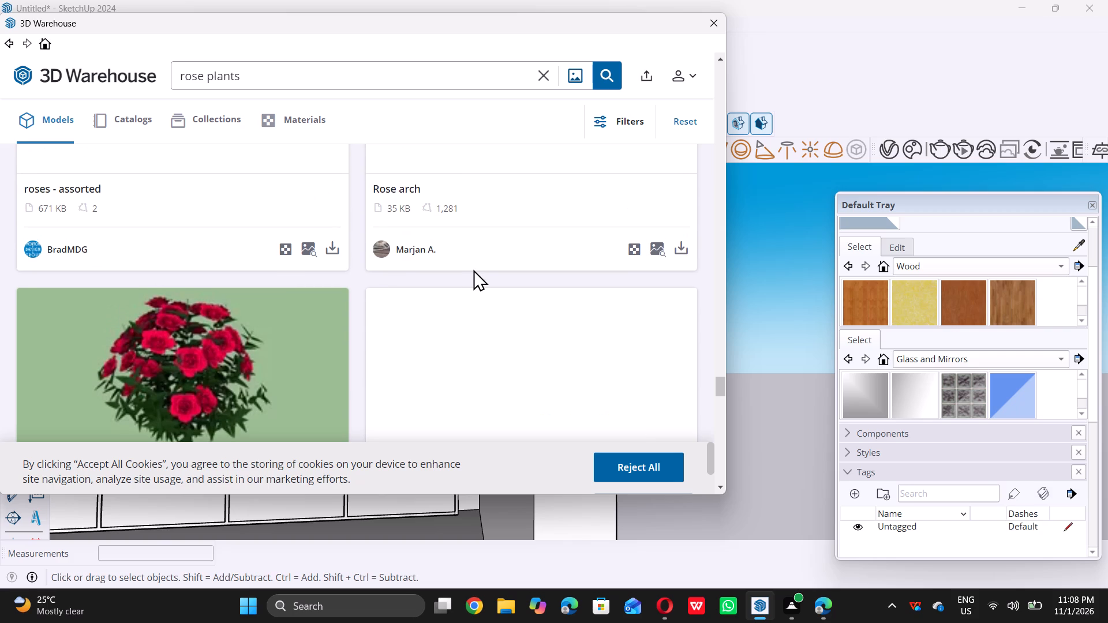
scroll(473, 269, up, 6)
scroll(472, 268, down, 4)
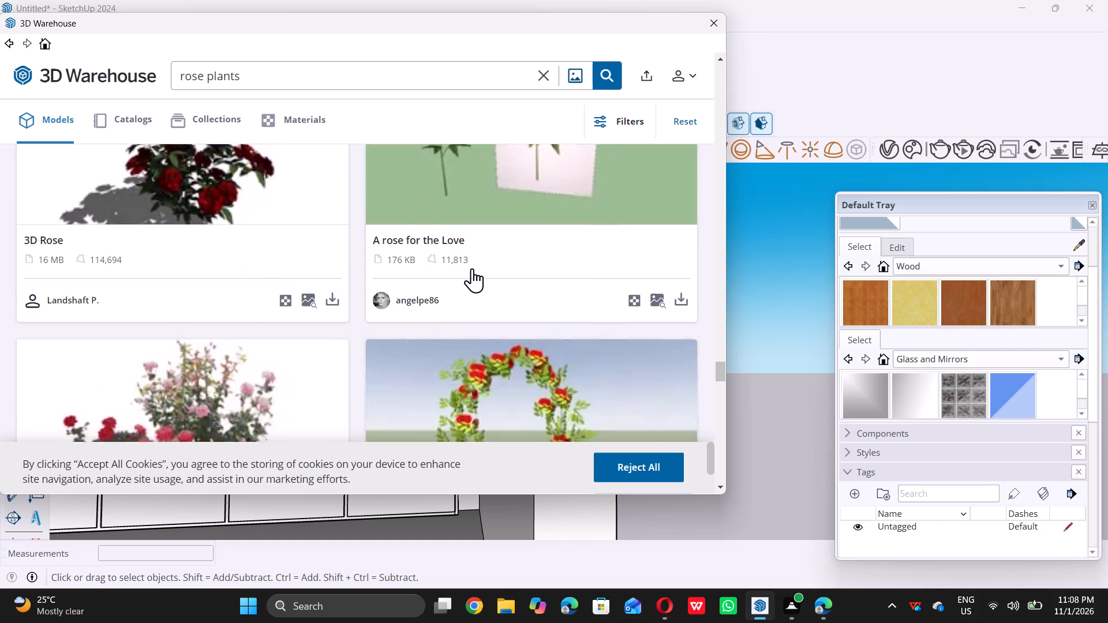
scroll(472, 268, up, 11)
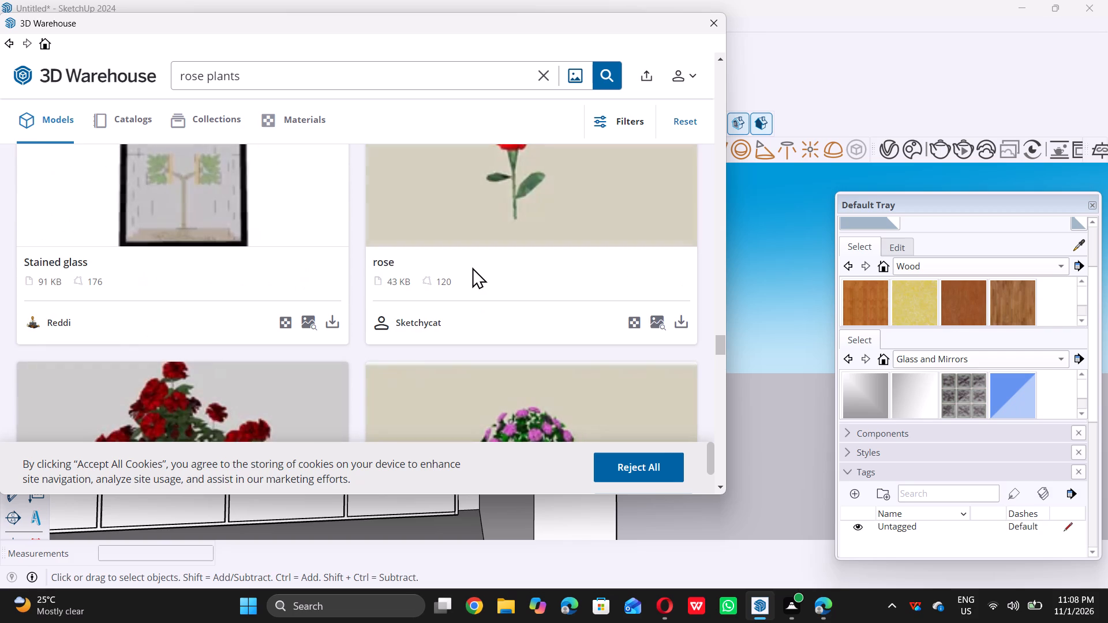
scroll(472, 267, down, 2)
scroll(472, 267, up, 4)
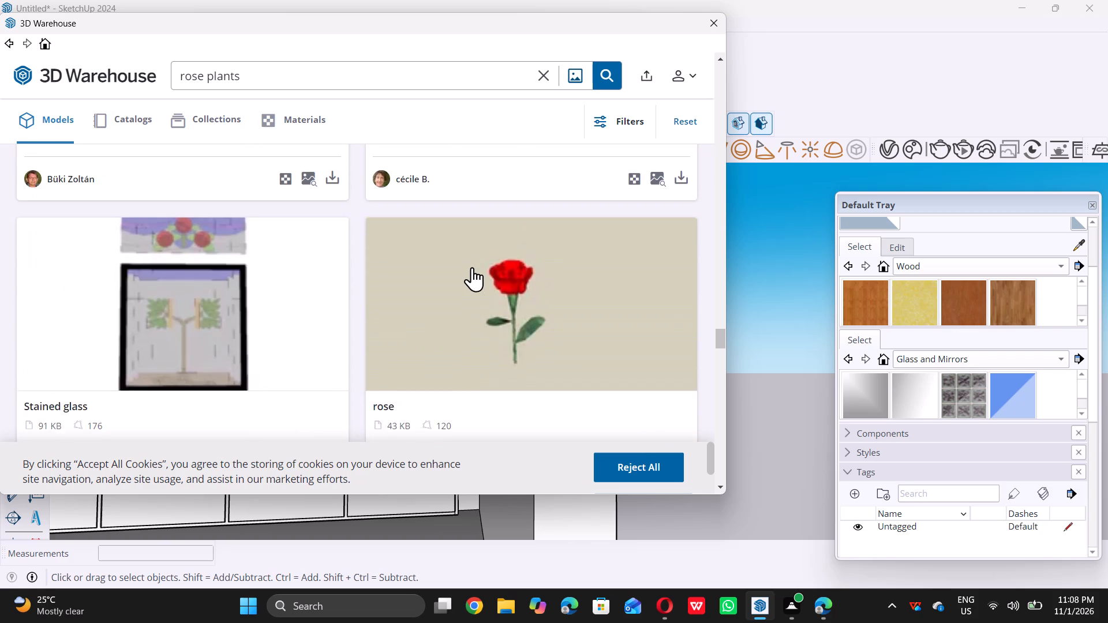
scroll(472, 267, up, 10)
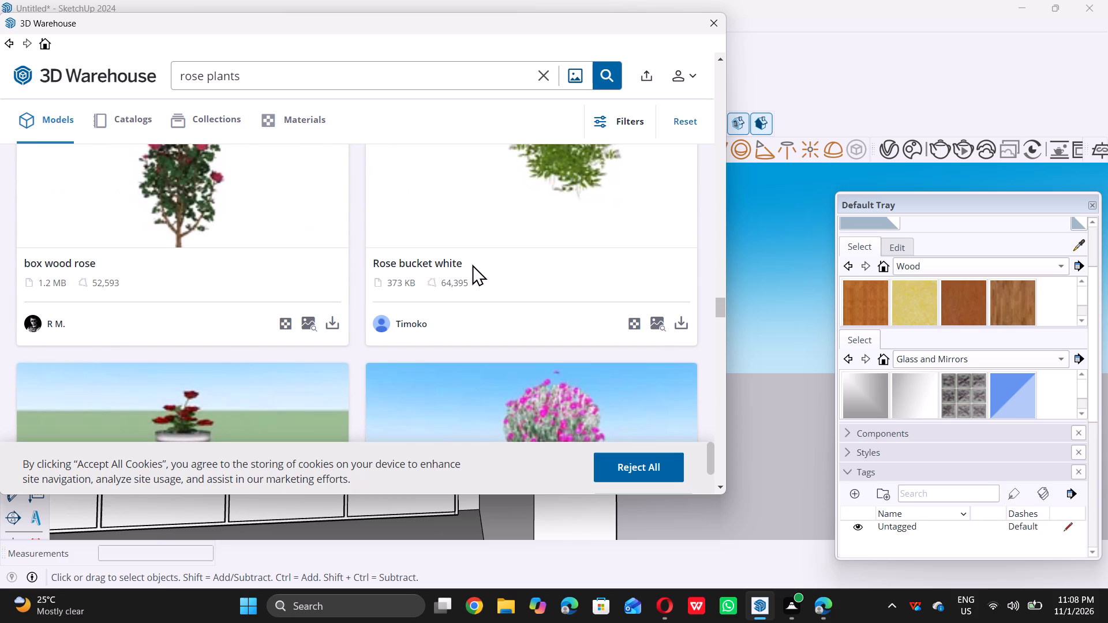
scroll(472, 264, down, 3)
scroll(472, 264, up, 6)
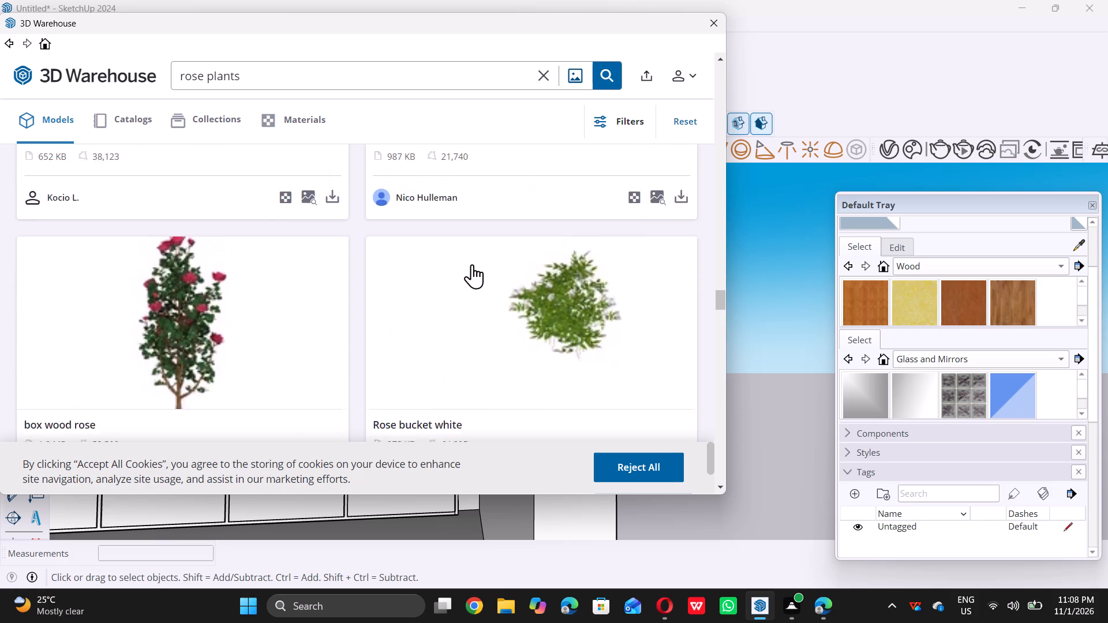
scroll(472, 264, up, 10)
scroll(472, 264, down, 3)
scroll(472, 264, up, 6)
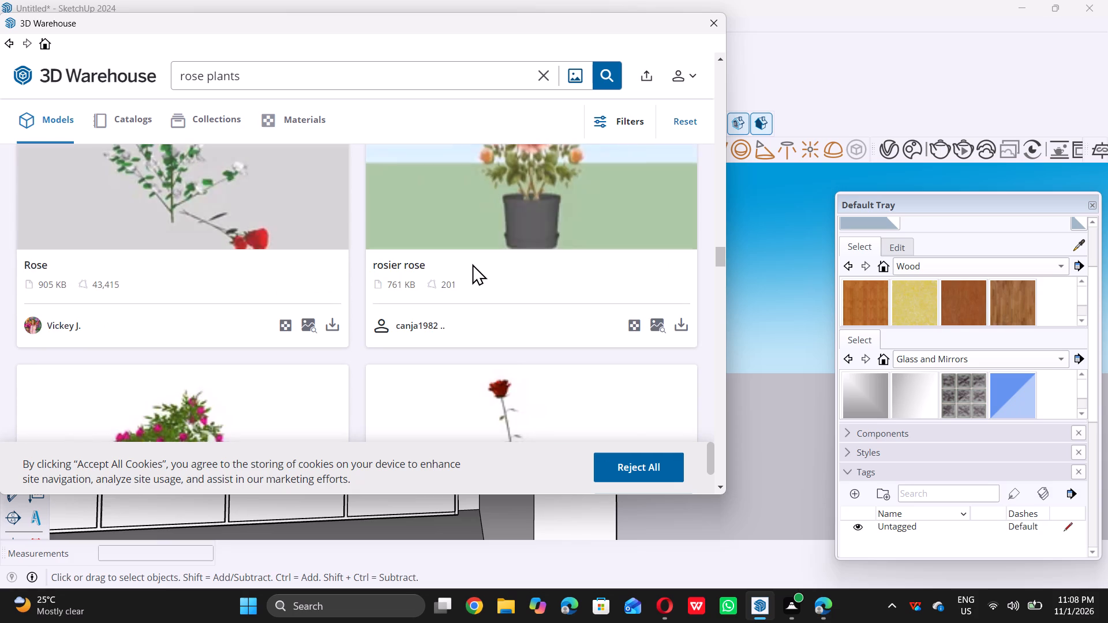
scroll(472, 264, up, 10)
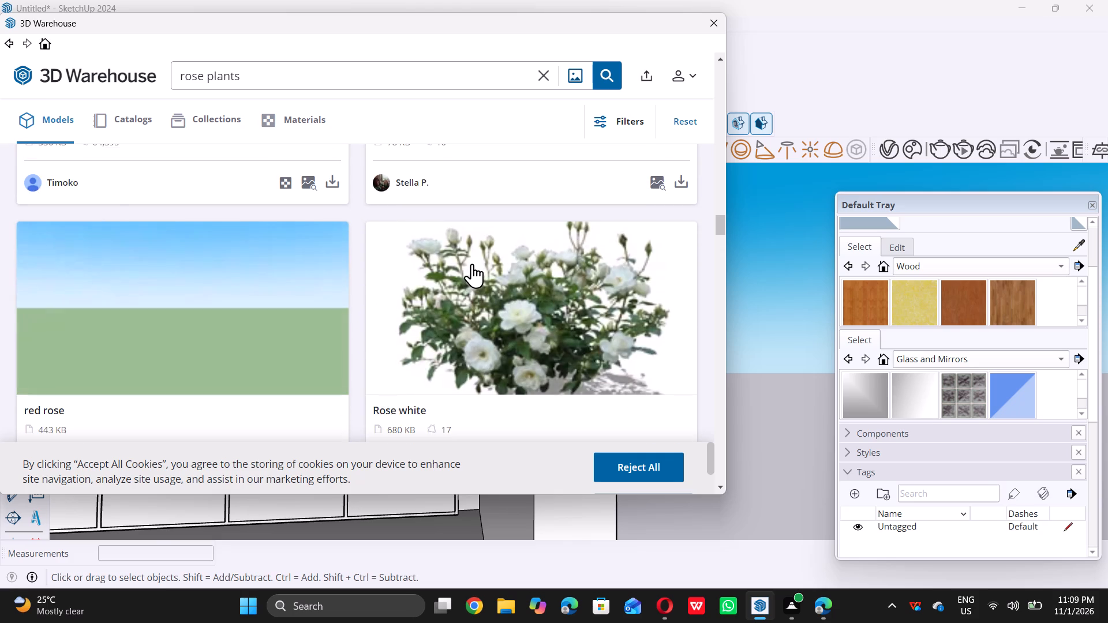
scroll(472, 264, up, 8)
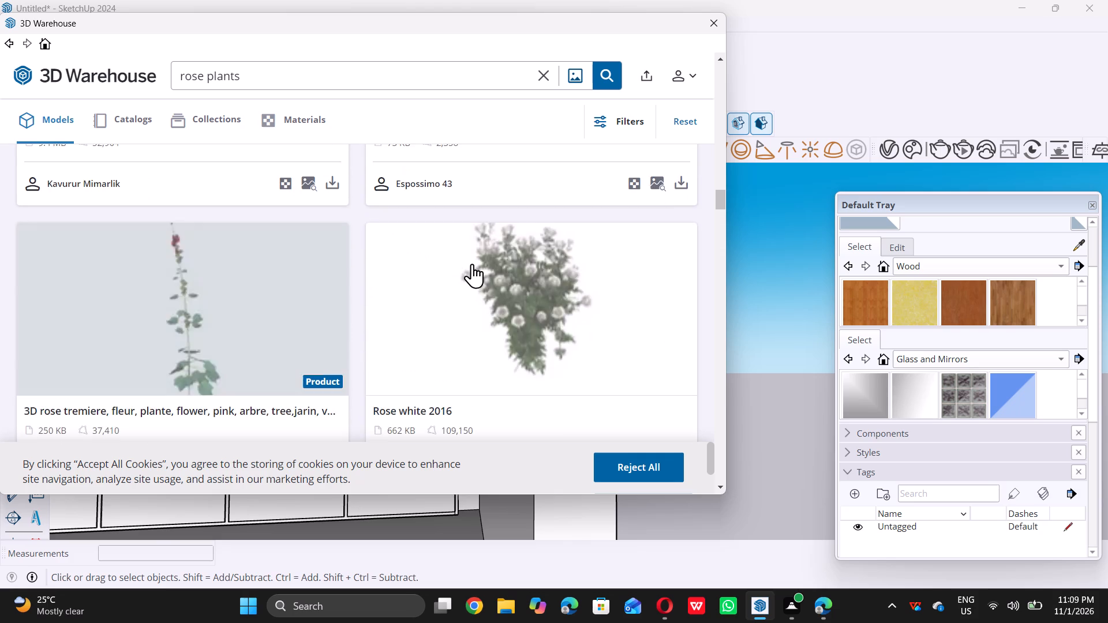
scroll(472, 264, up, 7)
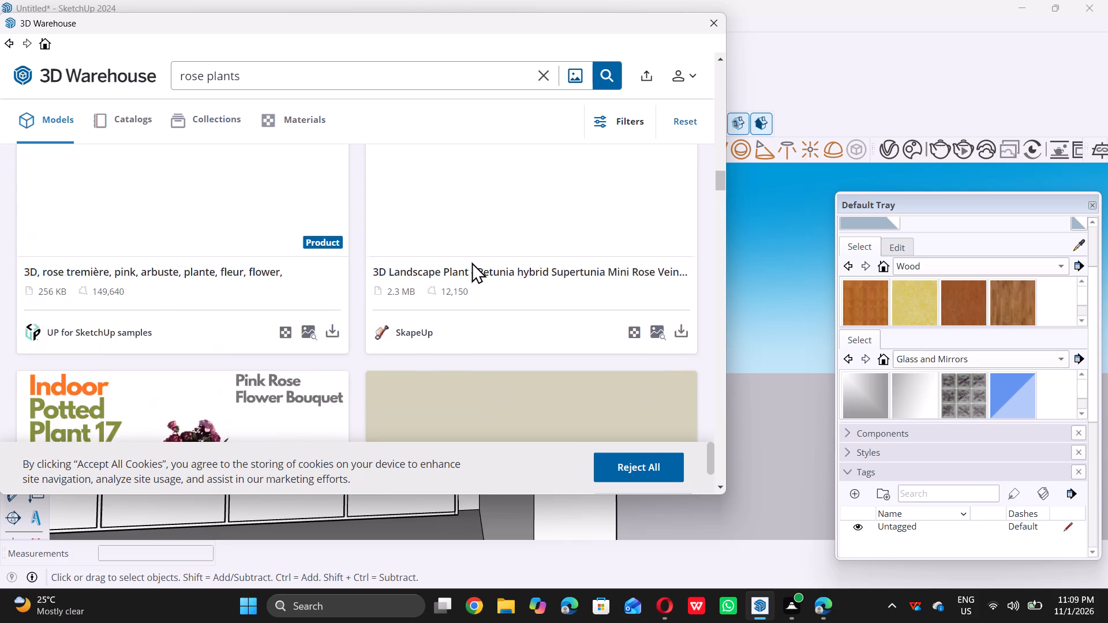
scroll(471, 262, down, 3)
scroll(471, 262, up, 2)
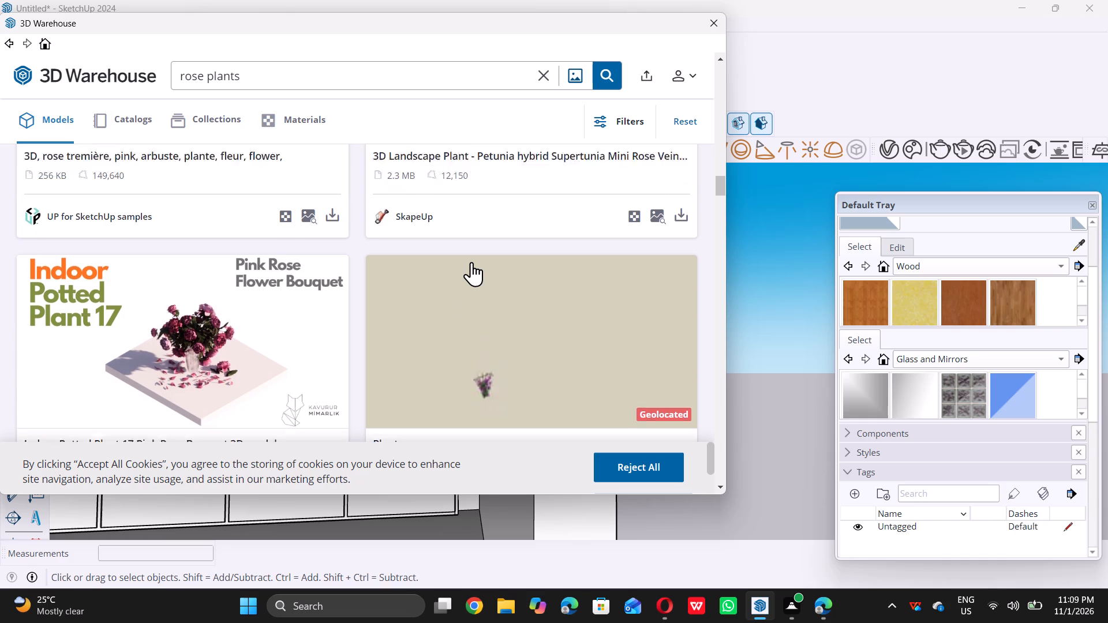
scroll(471, 262, up, 11)
scroll(471, 261, down, 3)
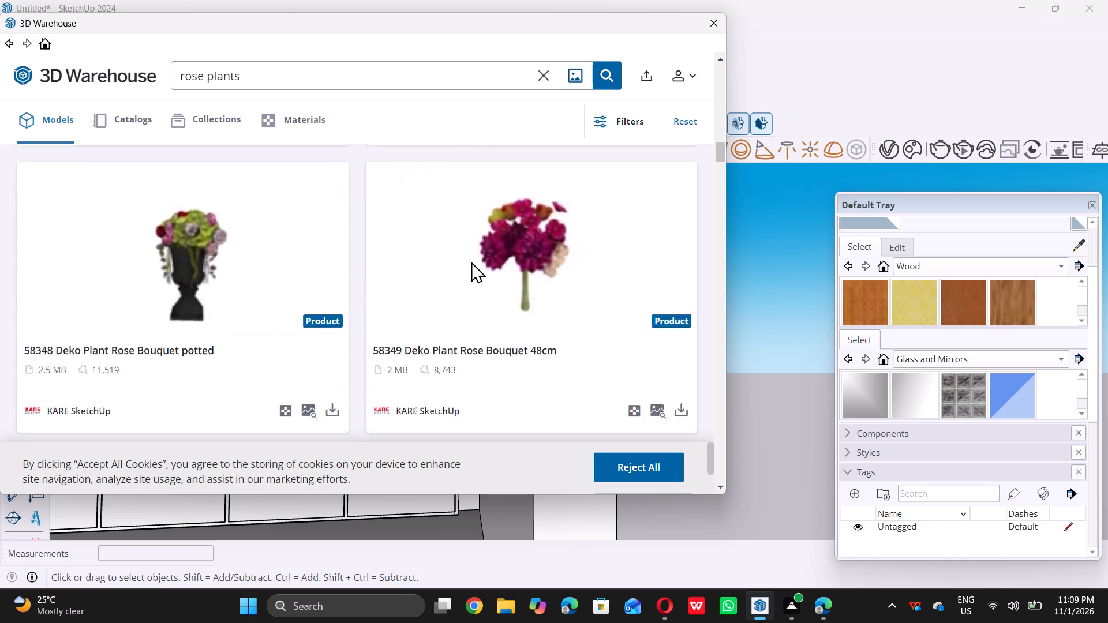
scroll(471, 261, down, 1)
scroll(471, 261, up, 2)
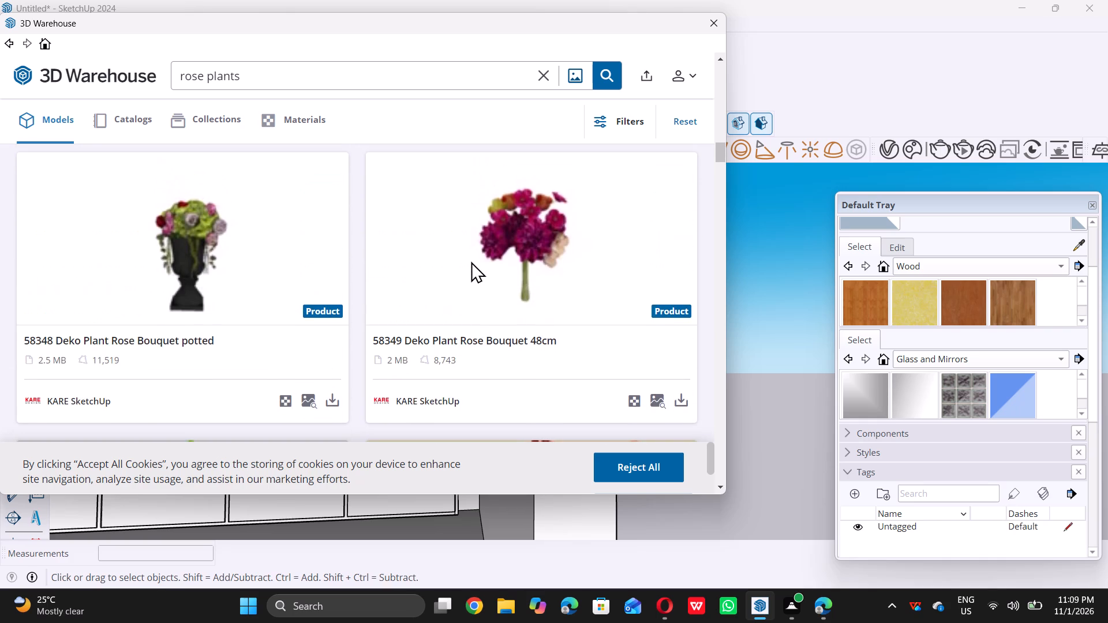
scroll(471, 261, up, 2)
scroll(471, 261, down, 5)
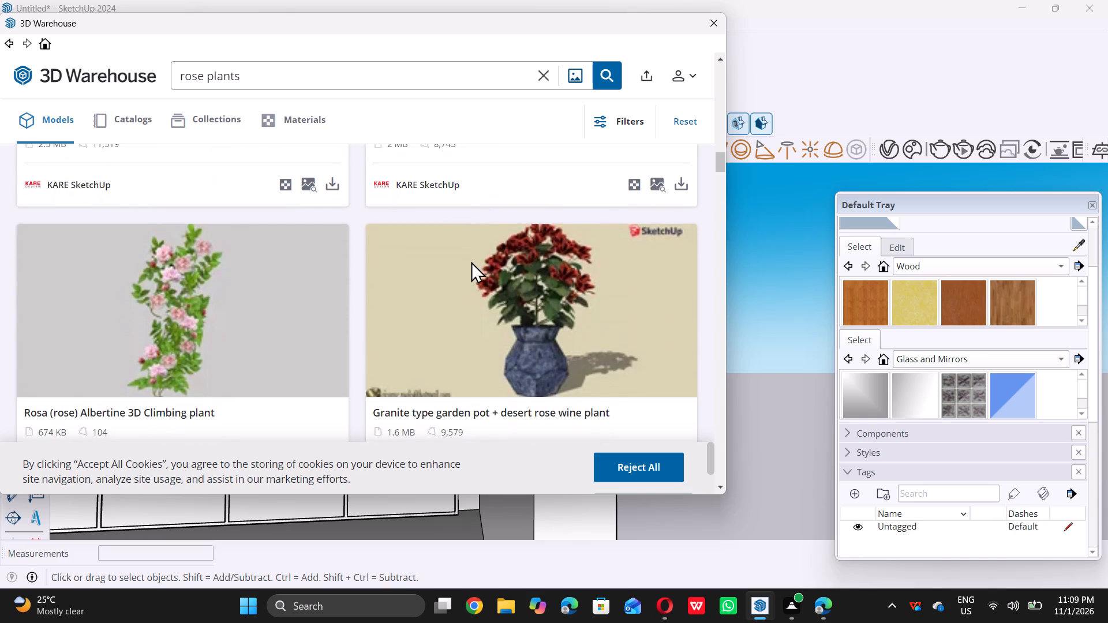
scroll(471, 261, down, 2)
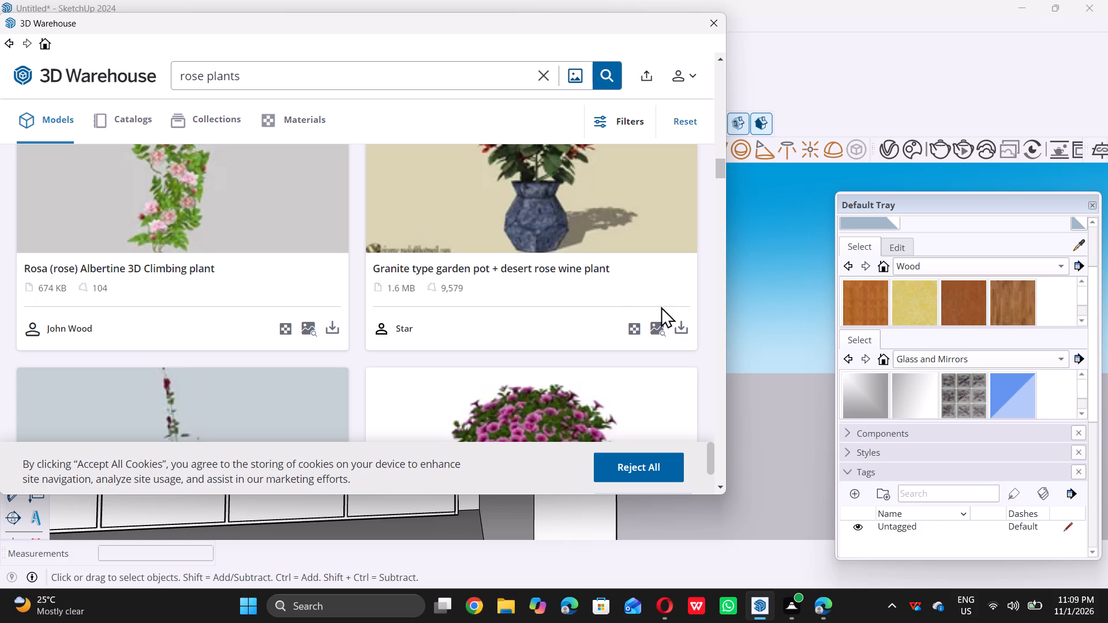
Load the "Granite type garden pot + desert rose wine plant" model directly into the SketchUp model.
click(684, 324)
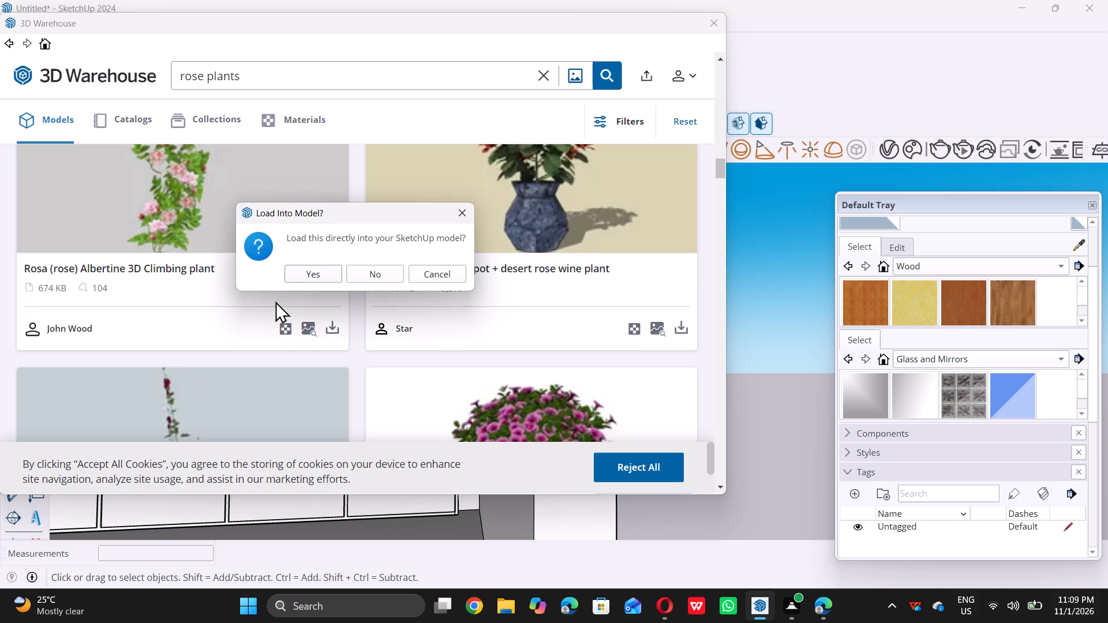
double_click(324, 275)
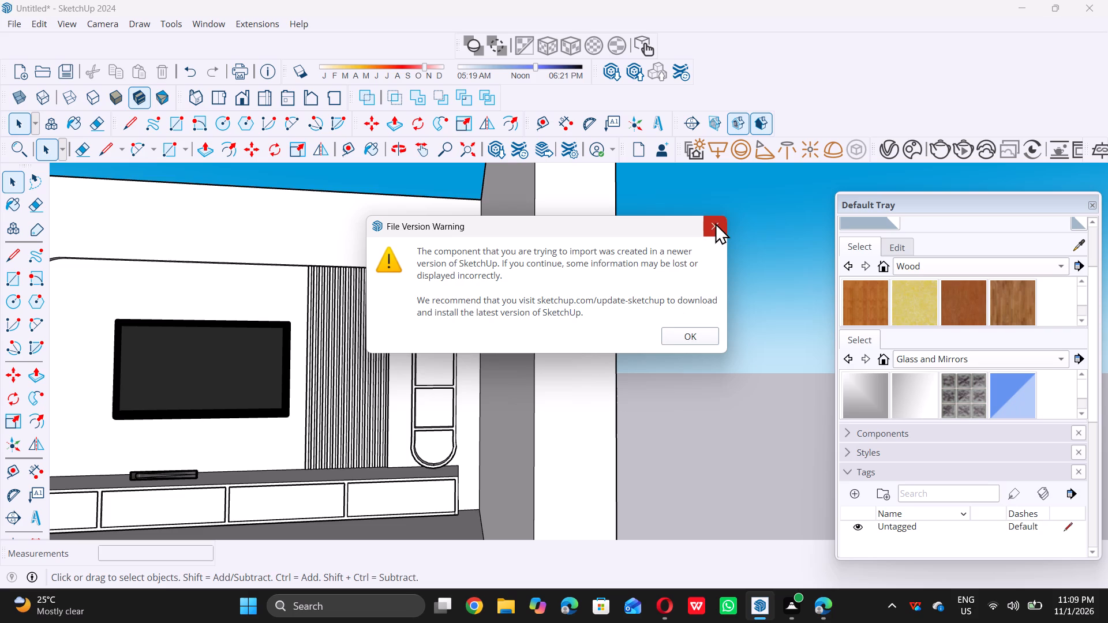
click(715, 223)
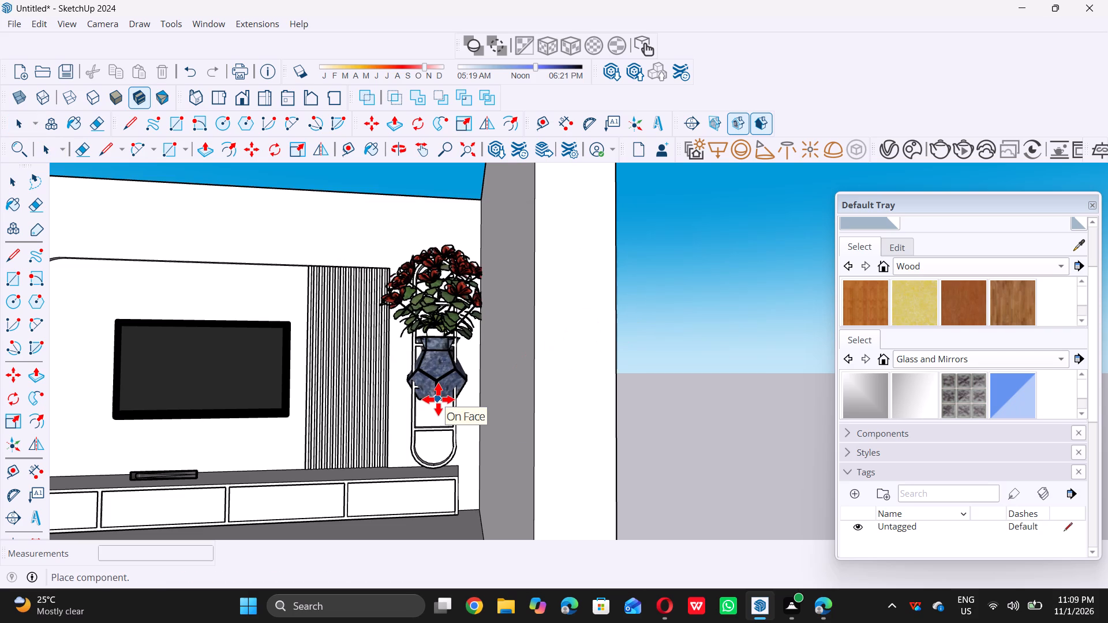
Place the potted desert rose on top of the TV console, near its end beside the arched shelf niche.
scroll(368, 458, down, 10)
middle_drag(376, 451, 383, 466)
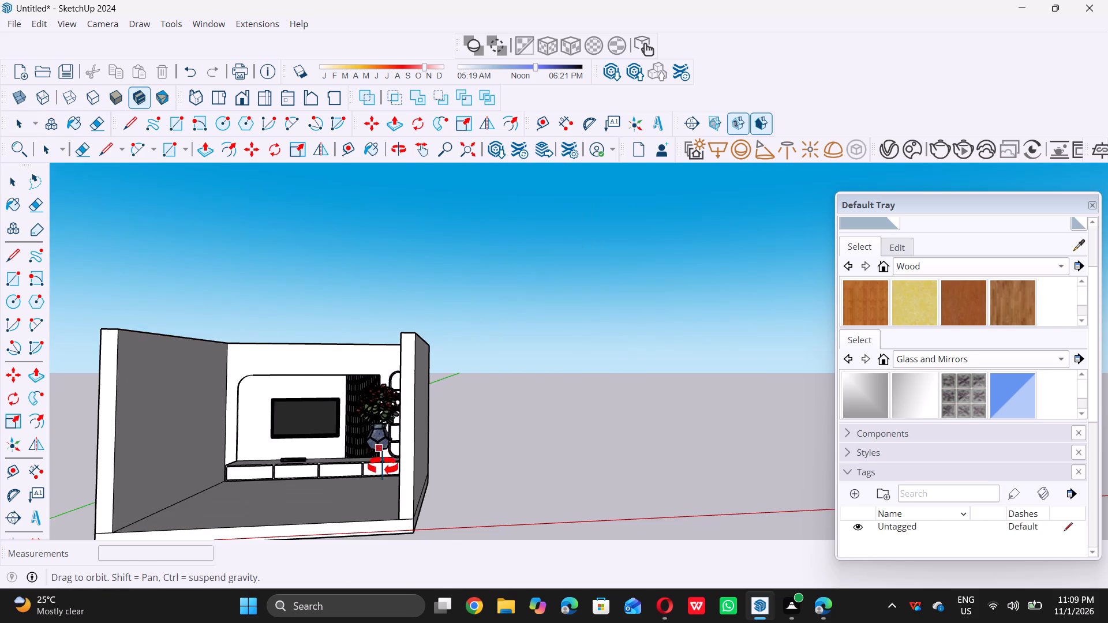
middle_drag(383, 466, 379, 483)
scroll(367, 475, up, 7)
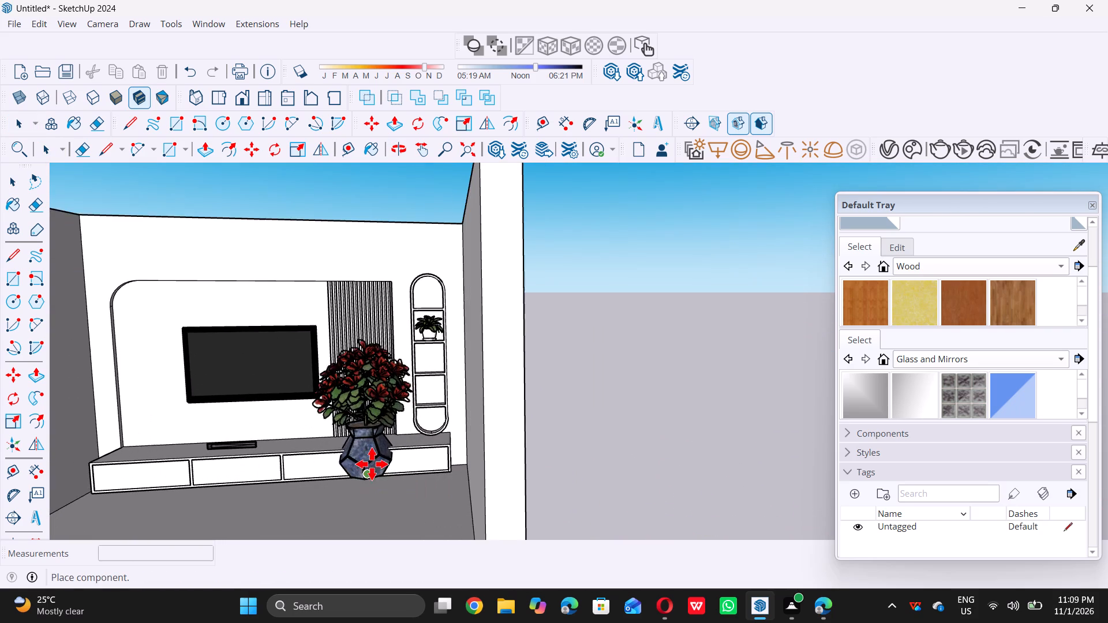
scroll(377, 452, up, 16)
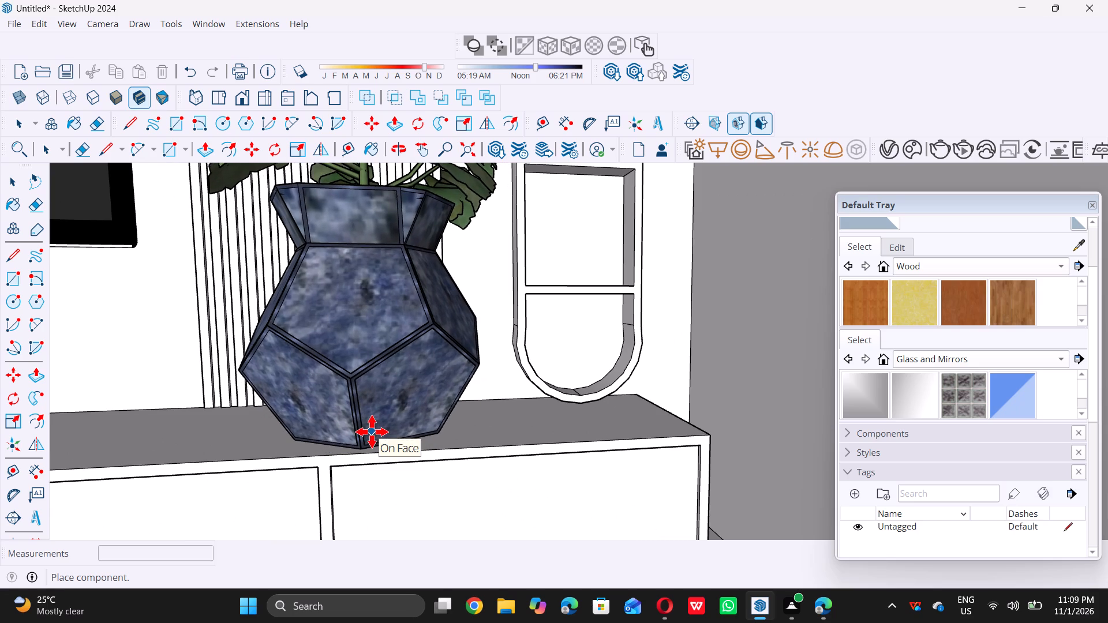
click(372, 431)
key(space)
Scale the potted desert rose down to about 0.81 along the red axis and 0.37 along the blue axis.
scroll(372, 431, down, 4)
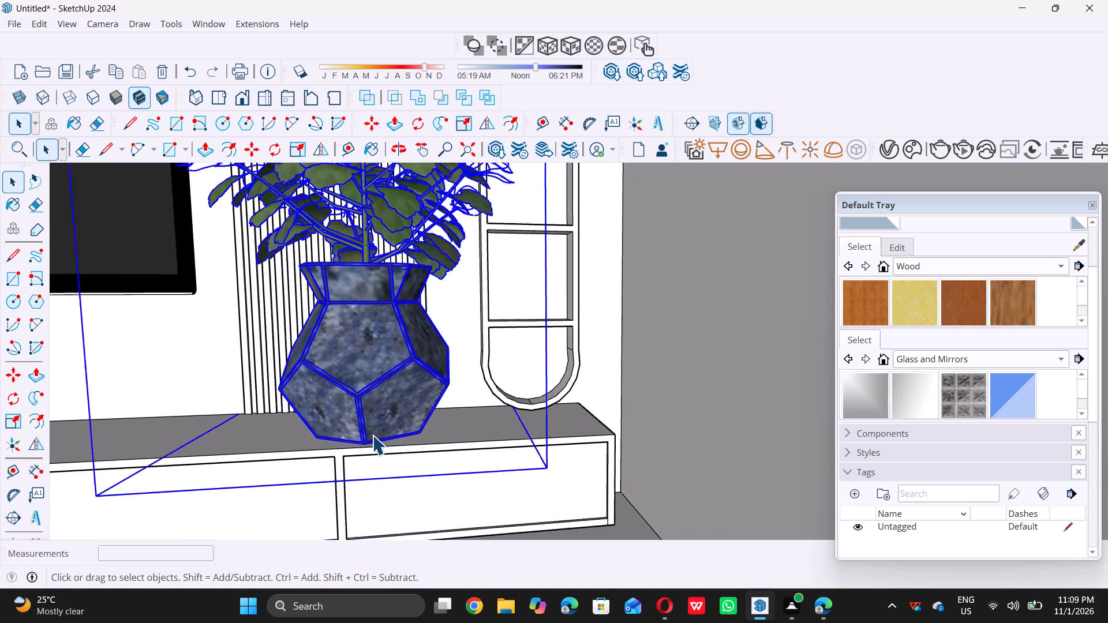
scroll(372, 435, down, 7)
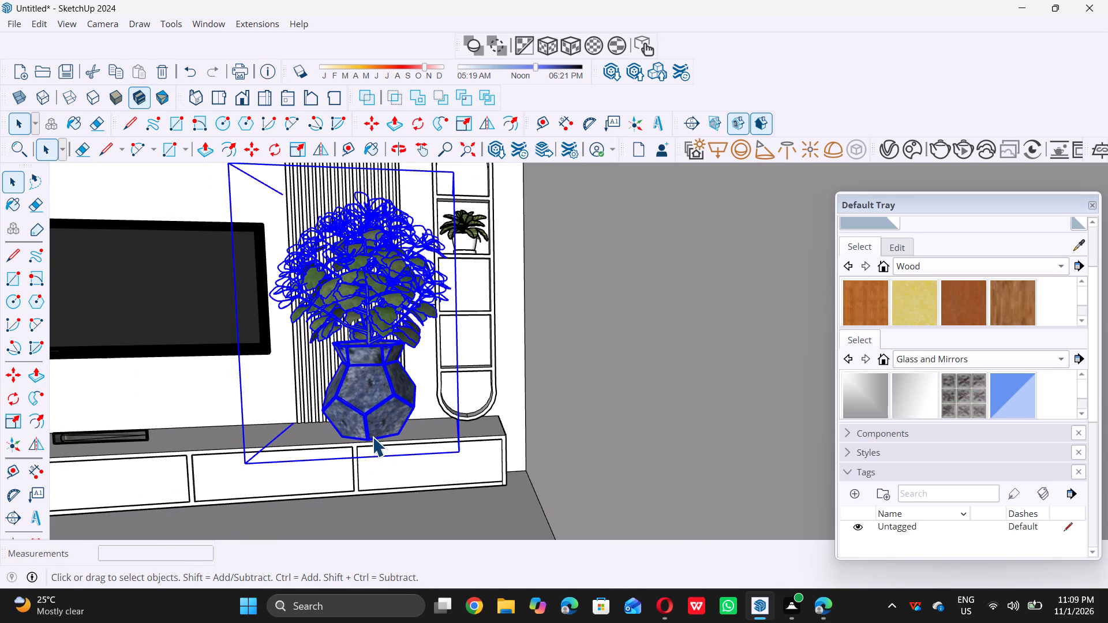
key(s)
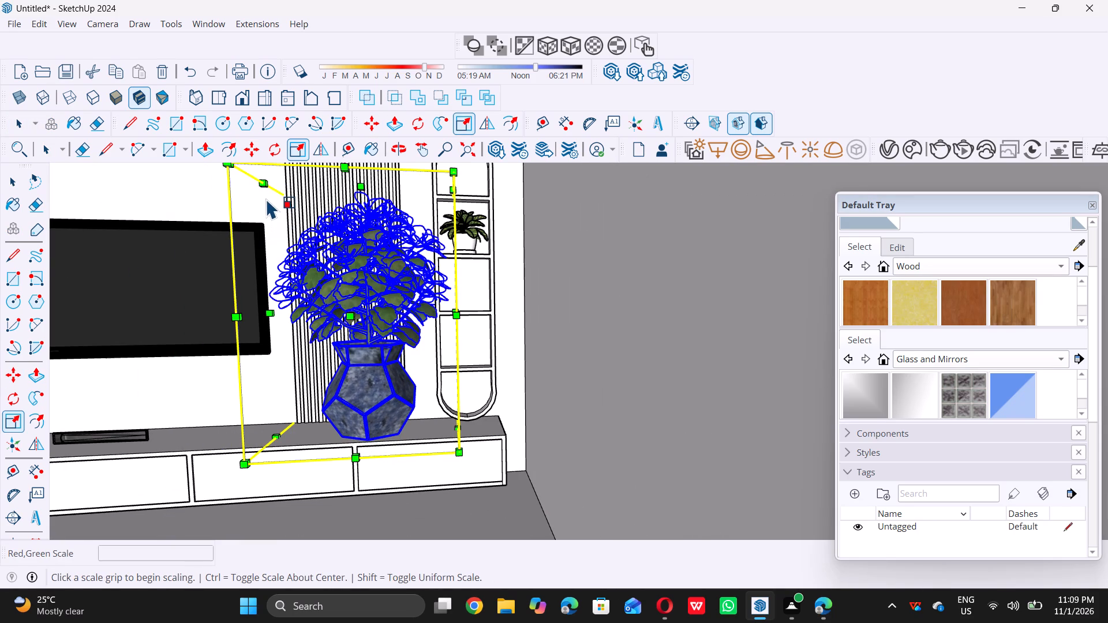
double_click(267, 187)
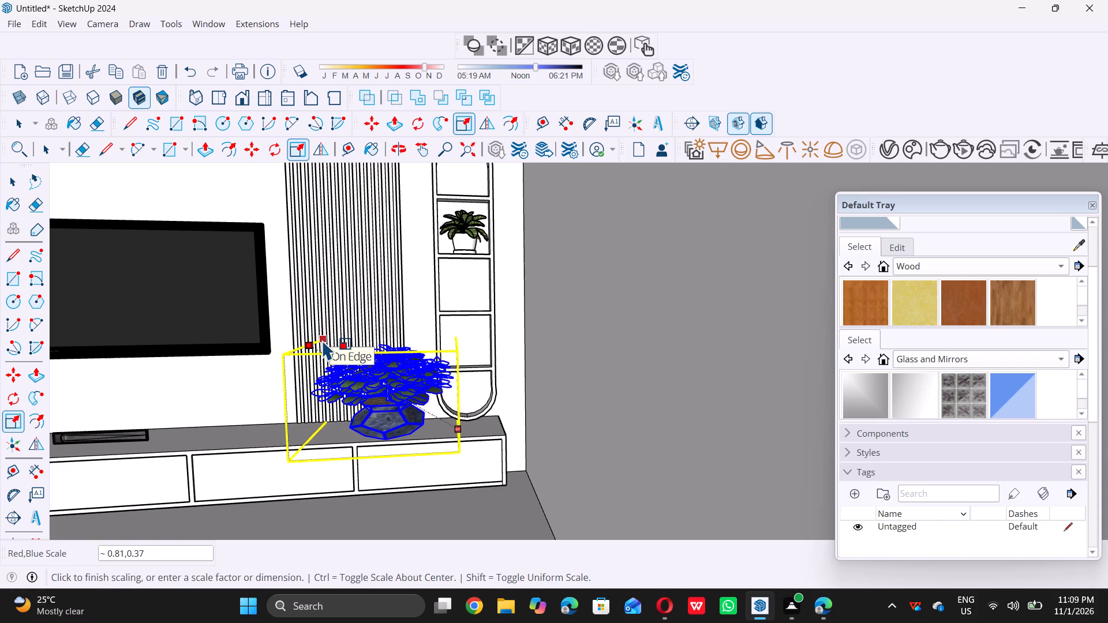
click(323, 340)
Scale the potted desert rose along the green axis to about 0.67, pulling its front side back toward the wall.
scroll(317, 322, down, 6)
middle_drag(326, 318, 312, 393)
scroll(320, 360, up, 6)
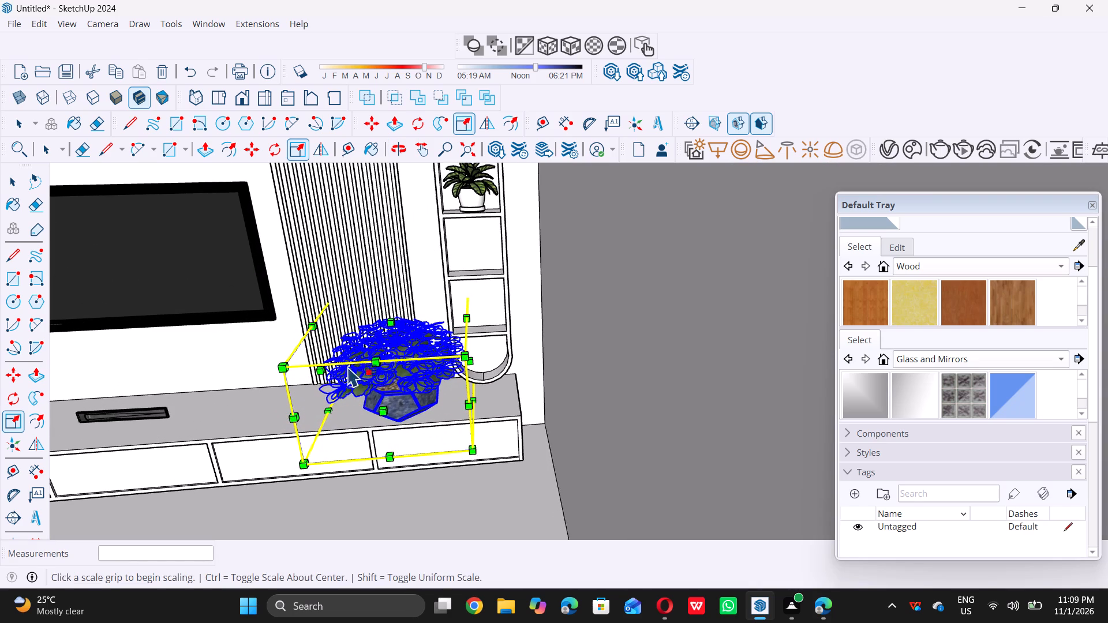
triple_click(388, 411)
click(383, 407)
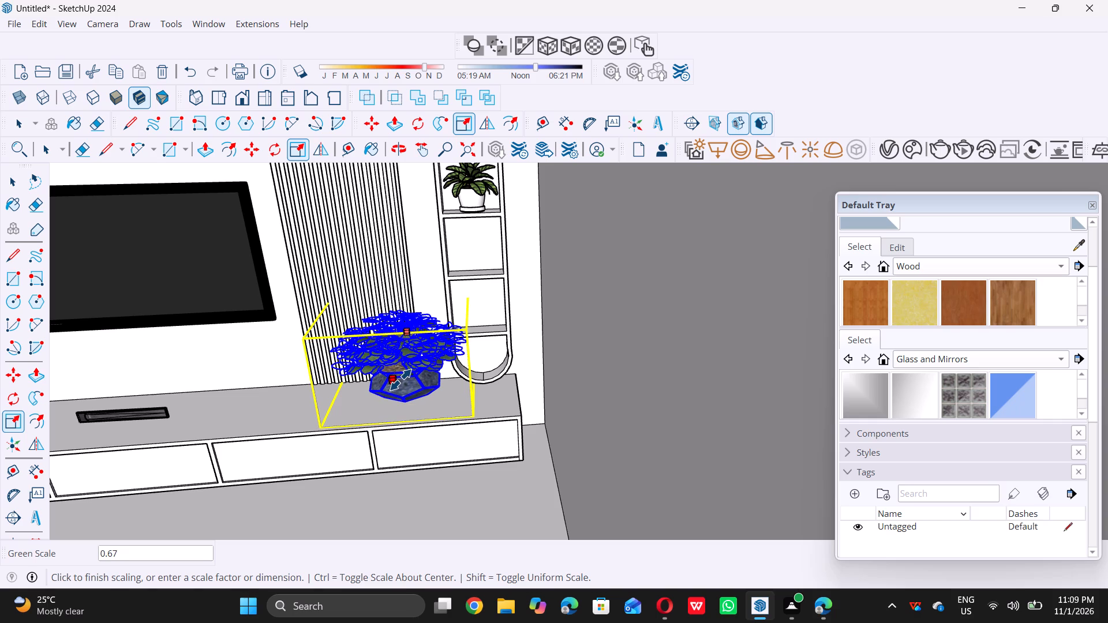
triple_click(400, 380)
double_click(400, 379)
Scale the potted desert rose's footprint to about 0.92 along the red axis and 0.78 along the green axis.
scroll(334, 434, down, 7)
middle_drag(278, 451, 326, 429)
scroll(326, 429, up, 1)
scroll(342, 422, down, 6)
scroll(351, 388, up, 6)
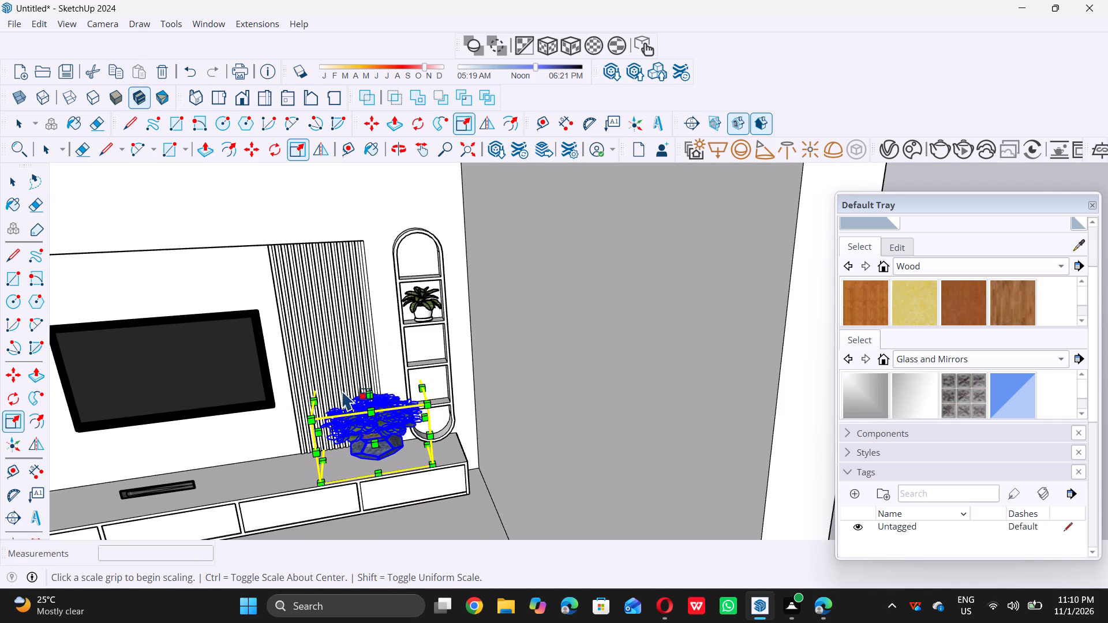
middle_drag(358, 363, 347, 425)
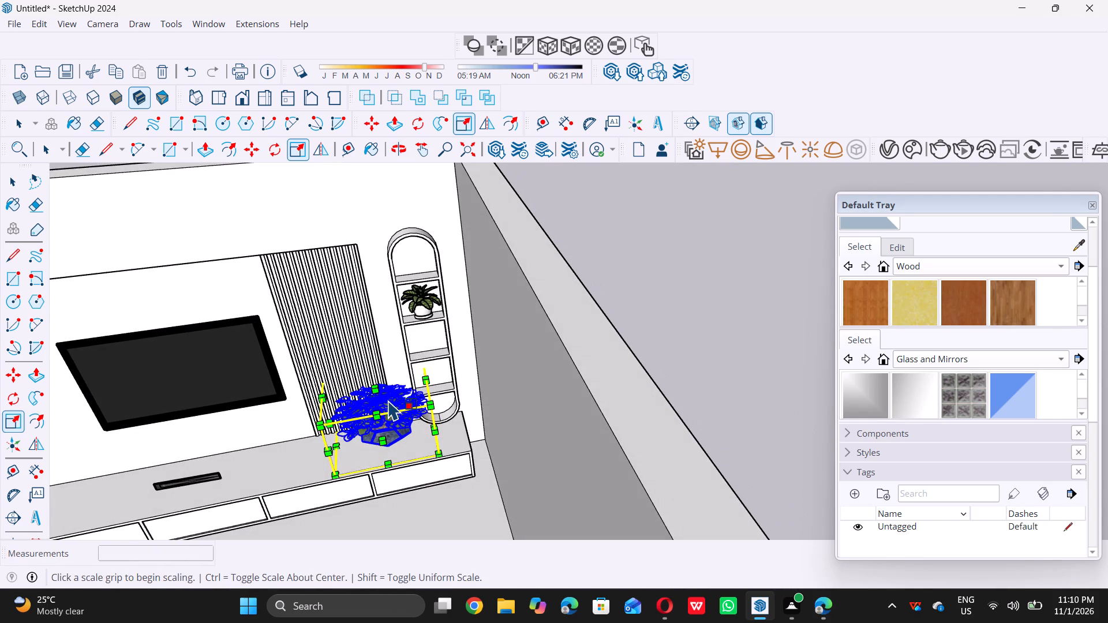
middle_drag(226, 476, 332, 430)
scroll(332, 430, up, 1)
scroll(335, 429, down, 15)
middle_drag(295, 461, 314, 460)
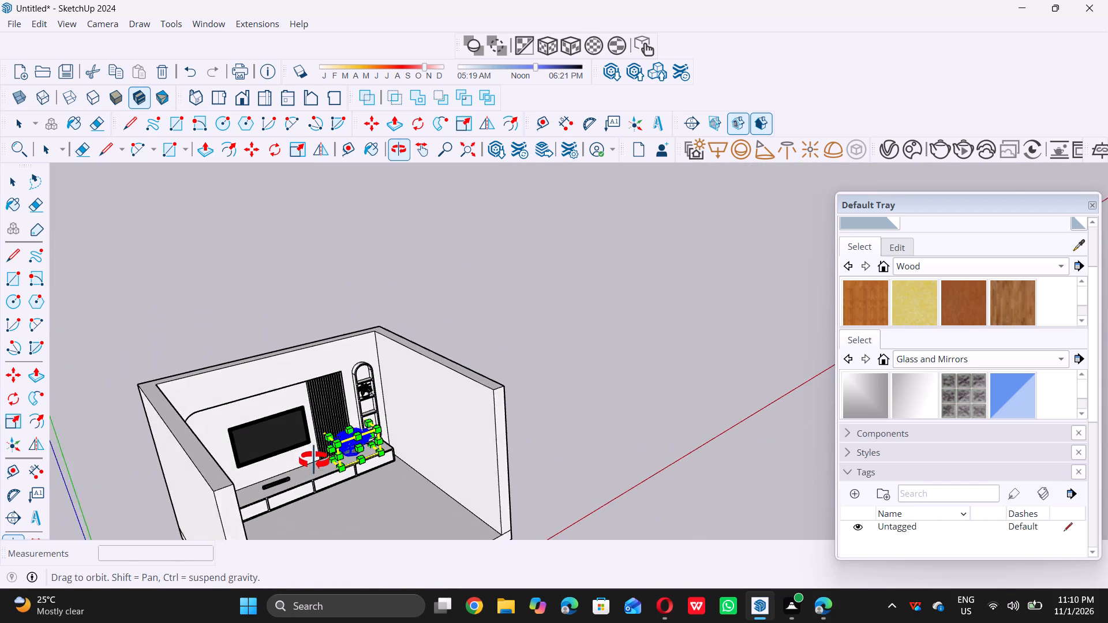
middle_drag(314, 460, 336, 457)
scroll(325, 469, up, 10)
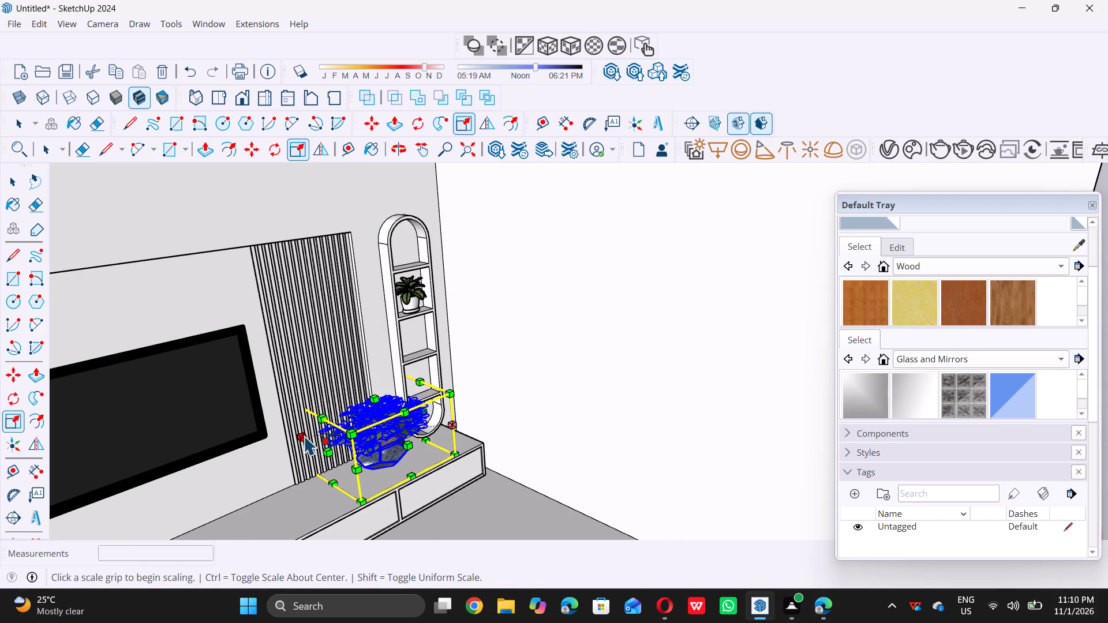
double_click(301, 437)
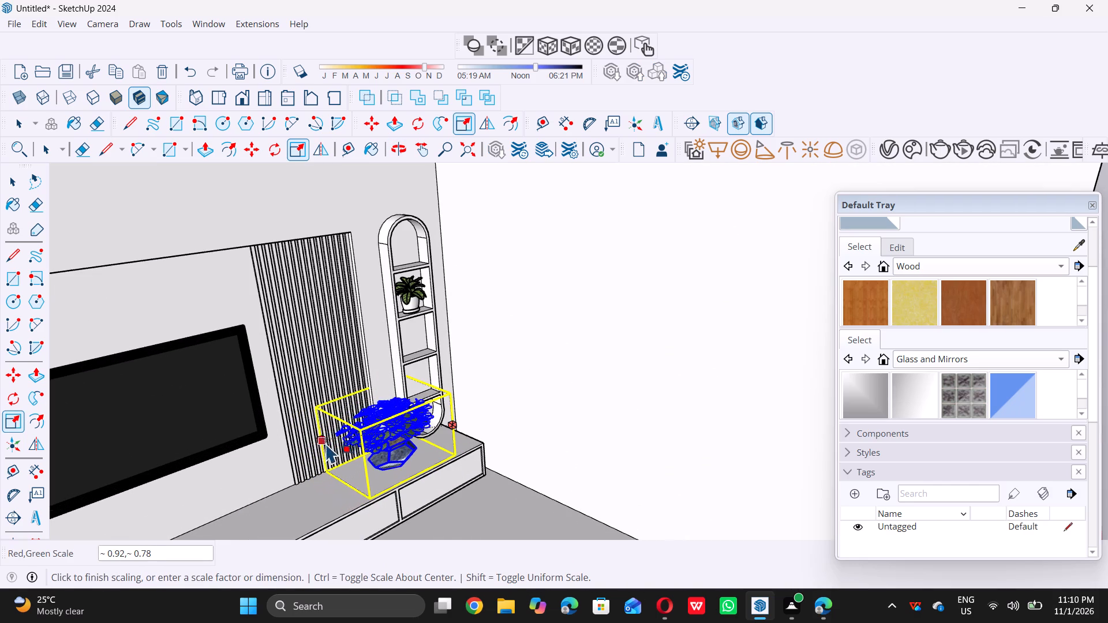
click(328, 444)
Reduce the potted desert rose further, to about 0.96 along the green axis and 0.70 along the red axis.
scroll(319, 459, down, 6)
middle_drag(321, 458, 353, 468)
scroll(328, 478, up, 12)
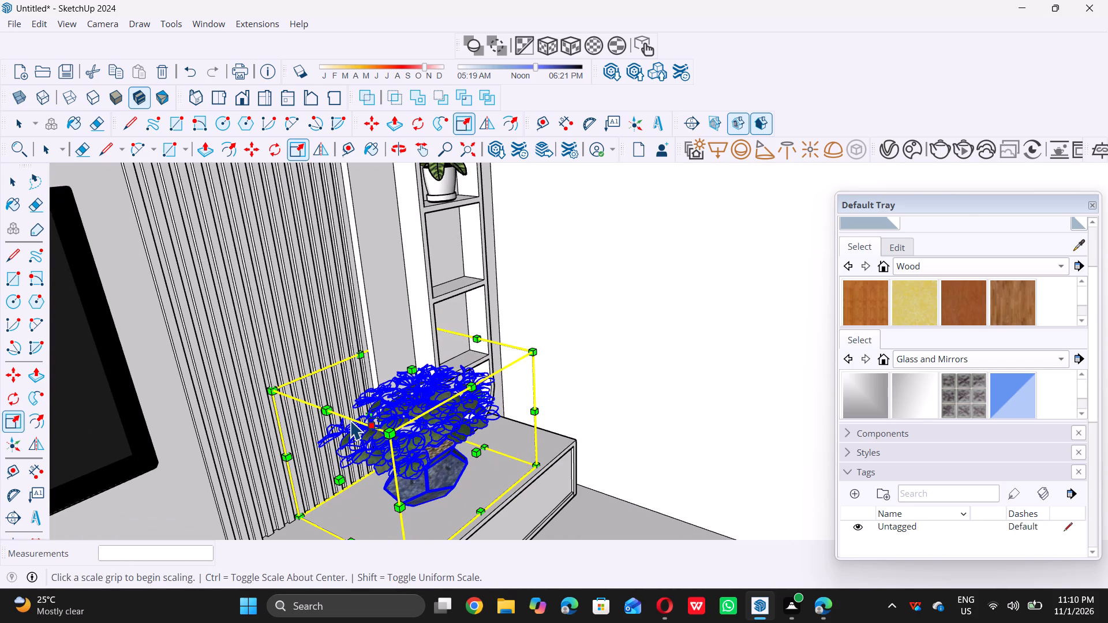
scroll(399, 427, down, 6)
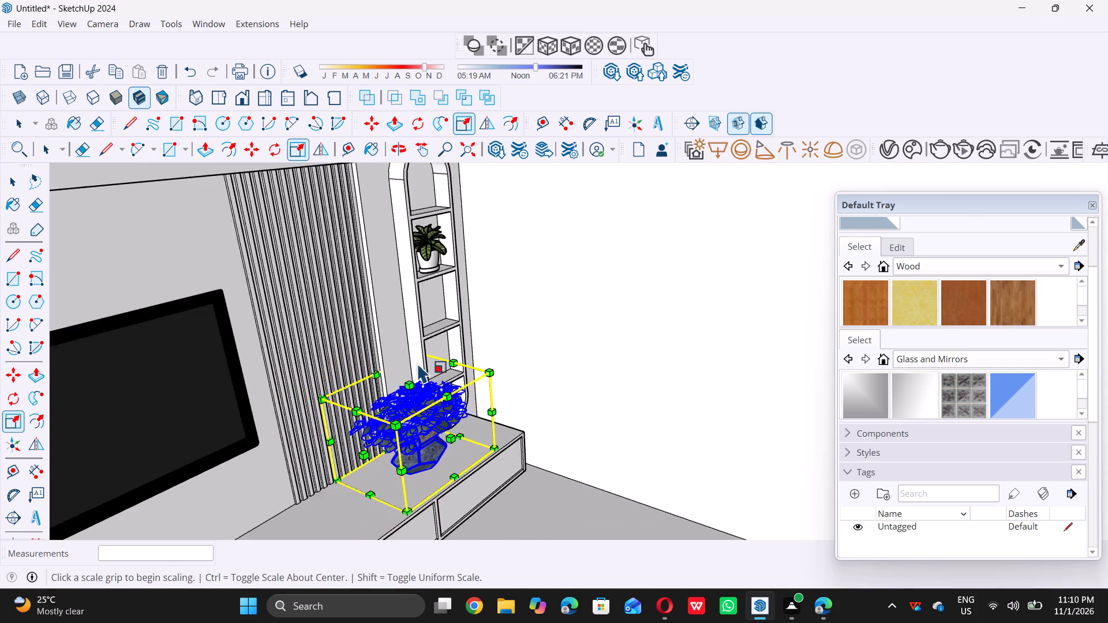
scroll(418, 363, down, 5)
middle_drag(390, 392, 435, 437)
scroll(387, 390, up, 6)
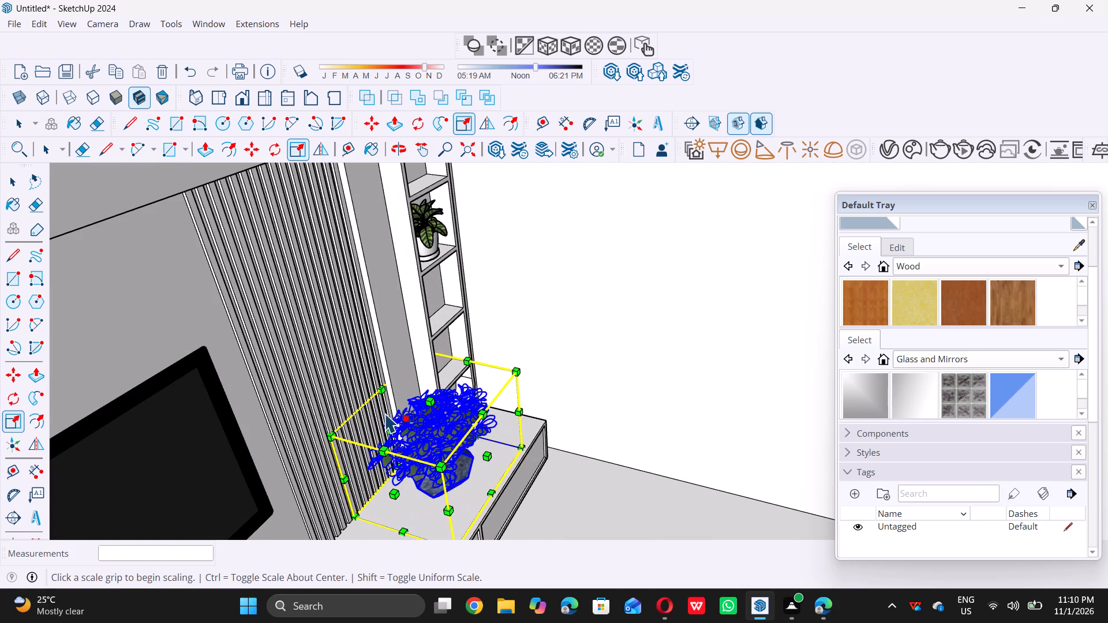
triple_click(392, 434)
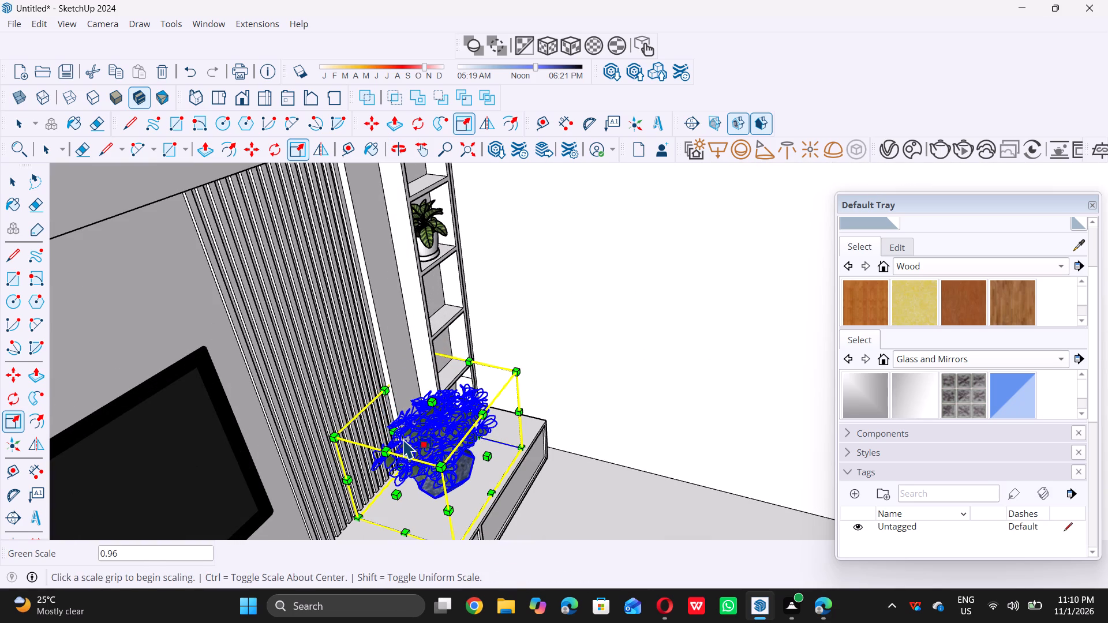
double_click(403, 438)
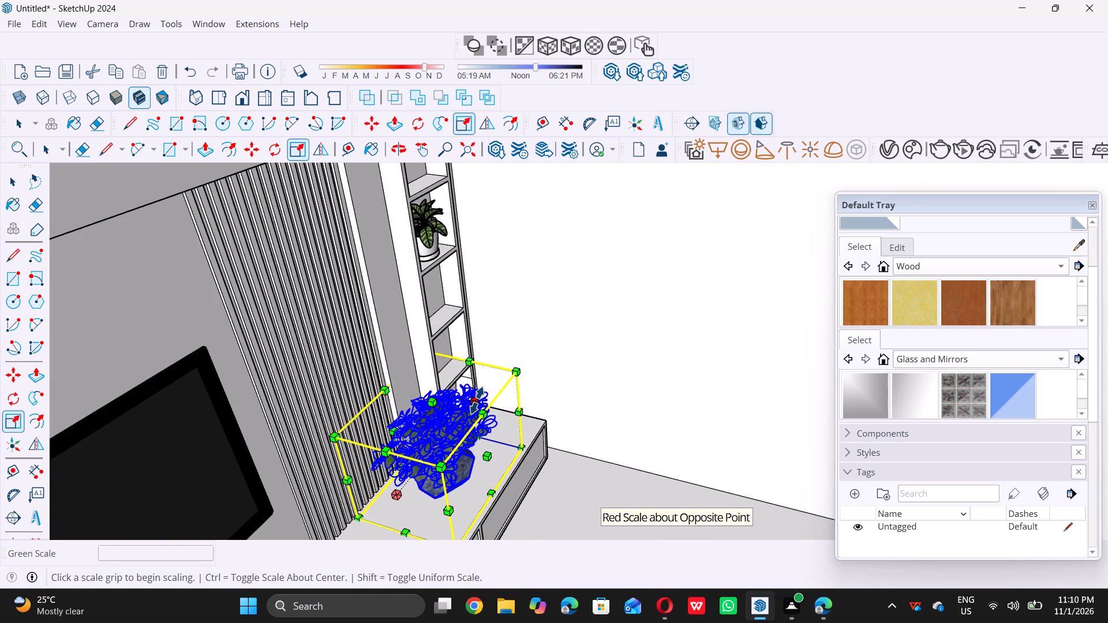
click(477, 400)
click(453, 425)
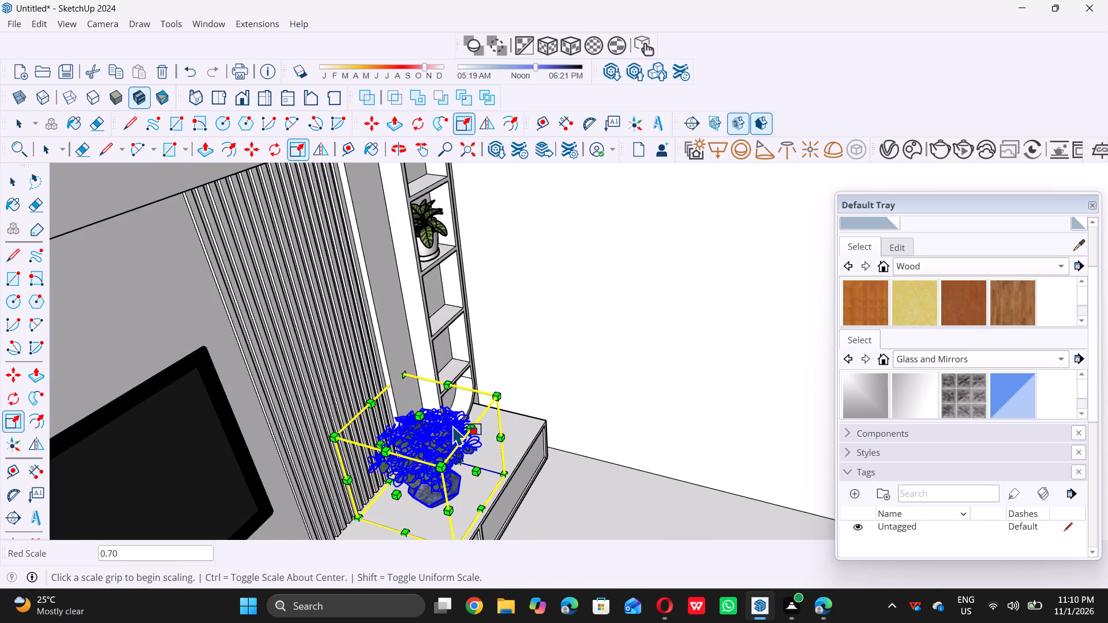
key(space)
Move the potted desert rose about 1 1/2" by its bounding-box corner onto the TV console's front edge.
scroll(426, 436, down, 9)
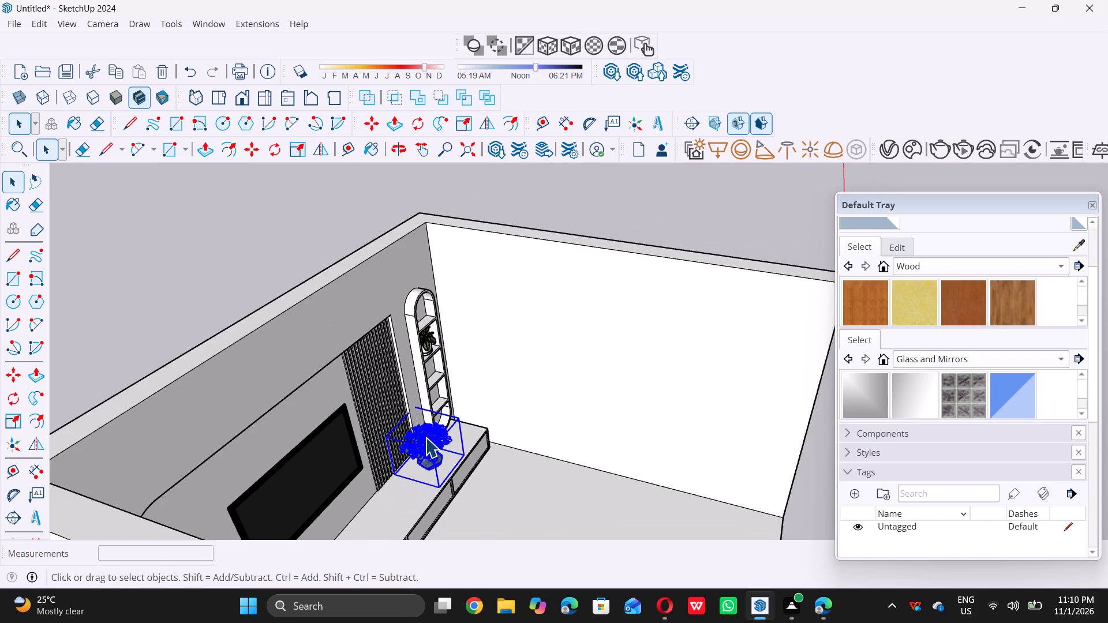
scroll(425, 437, down, 6)
middle_drag(420, 448, 446, 422)
scroll(435, 446, up, 7)
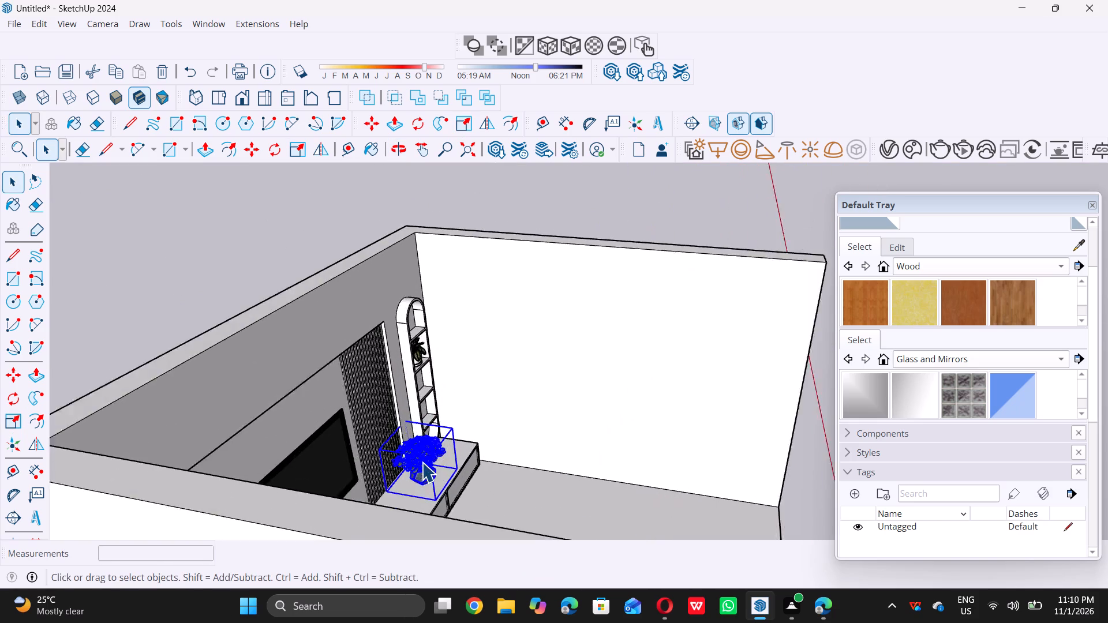
scroll(419, 485, up, 11)
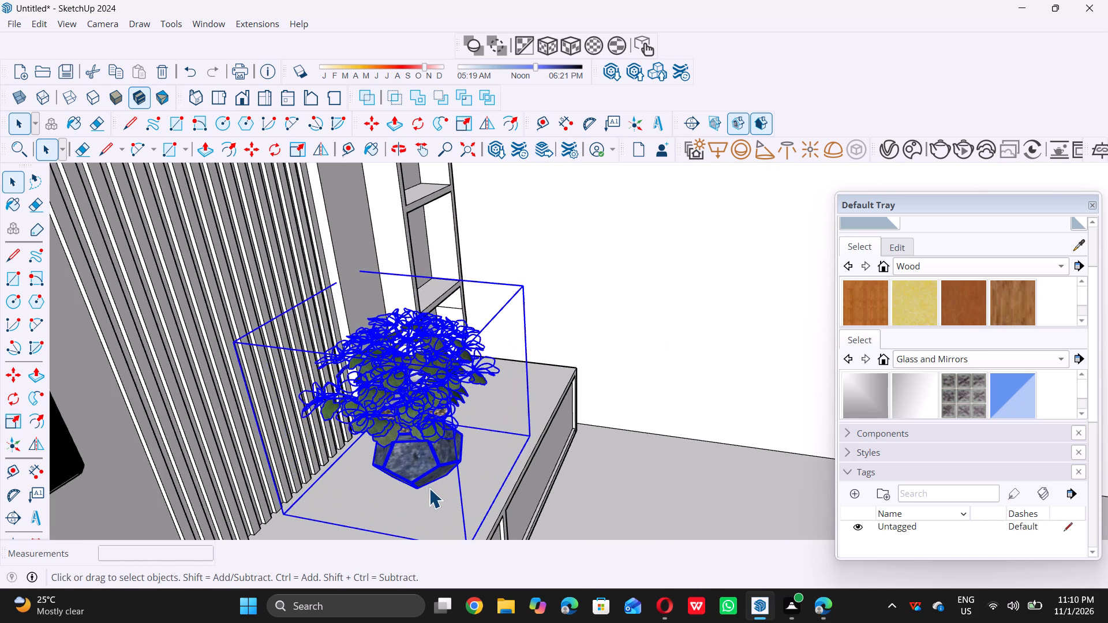
scroll(429, 488, down, 8)
scroll(431, 539, up, 6)
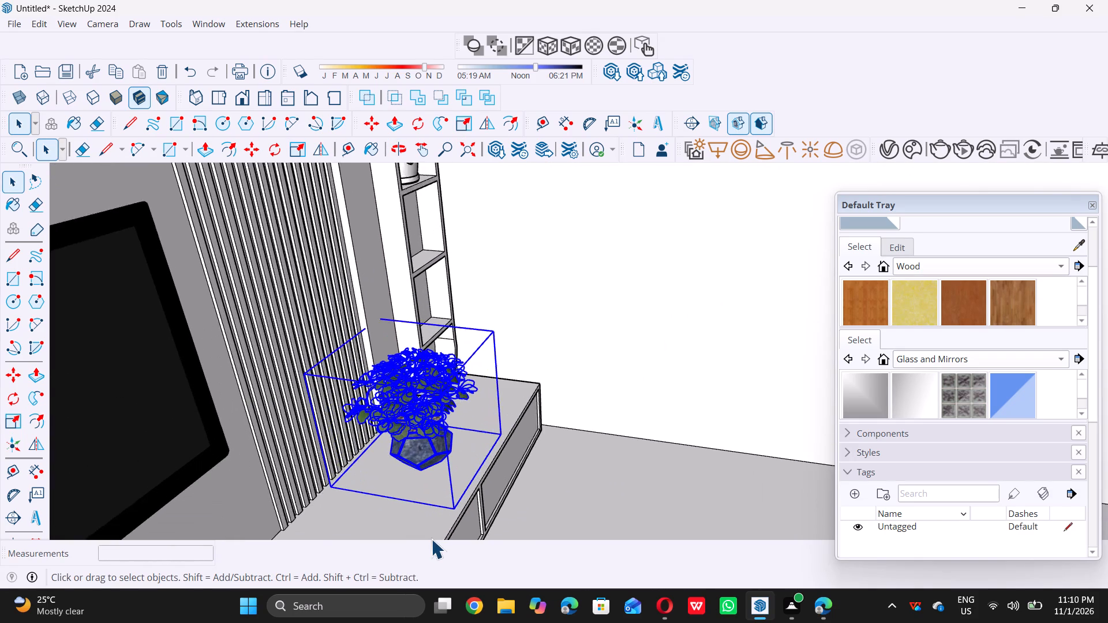
key(m)
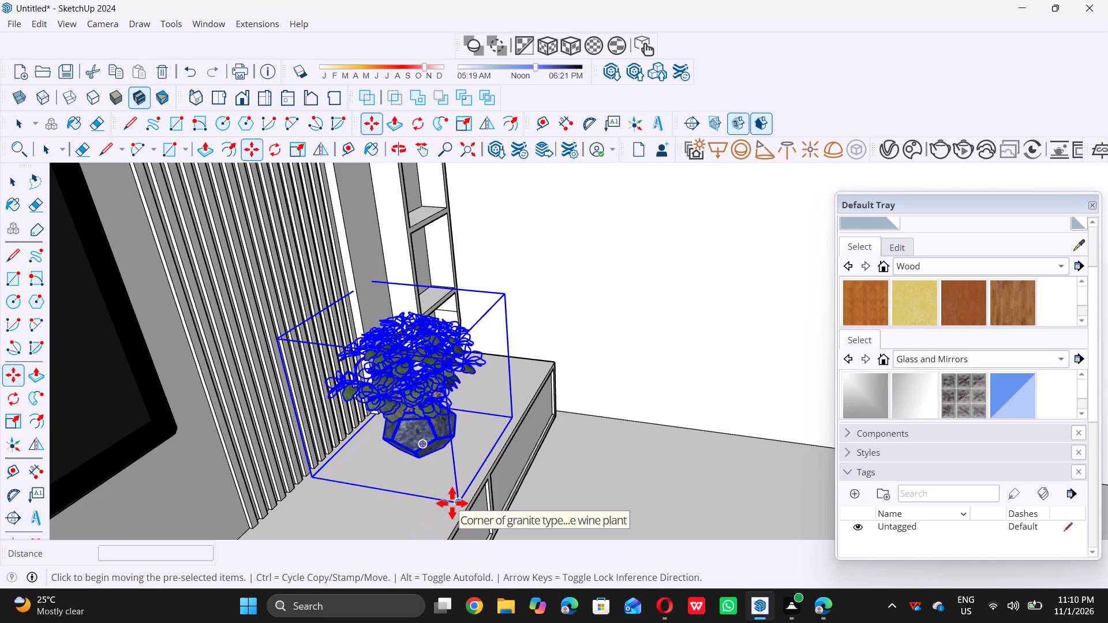
double_click(454, 501)
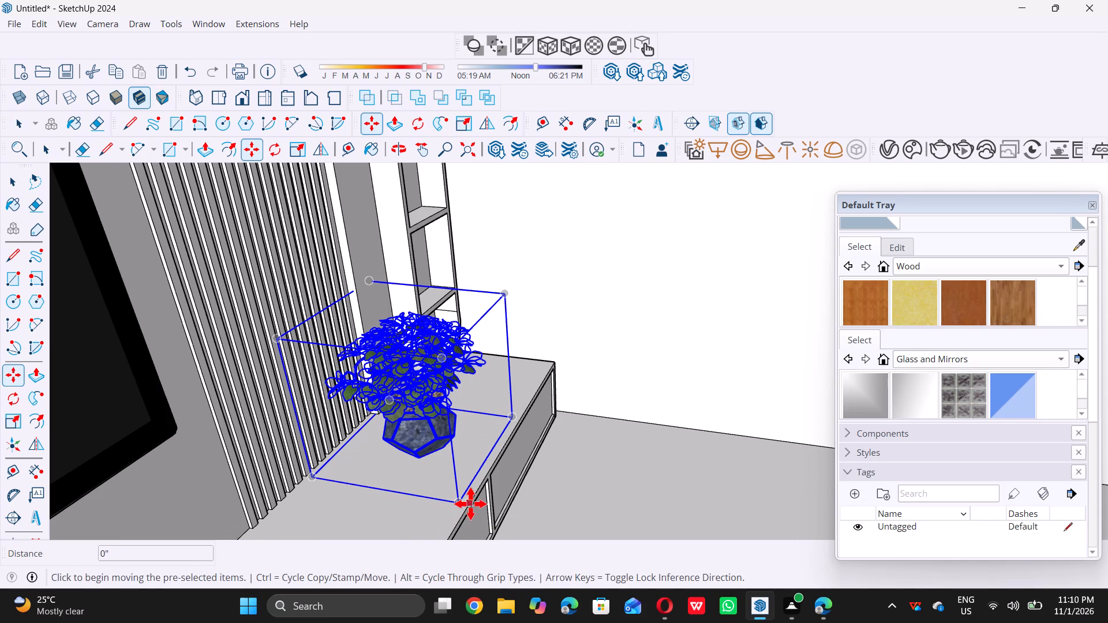
click(455, 502)
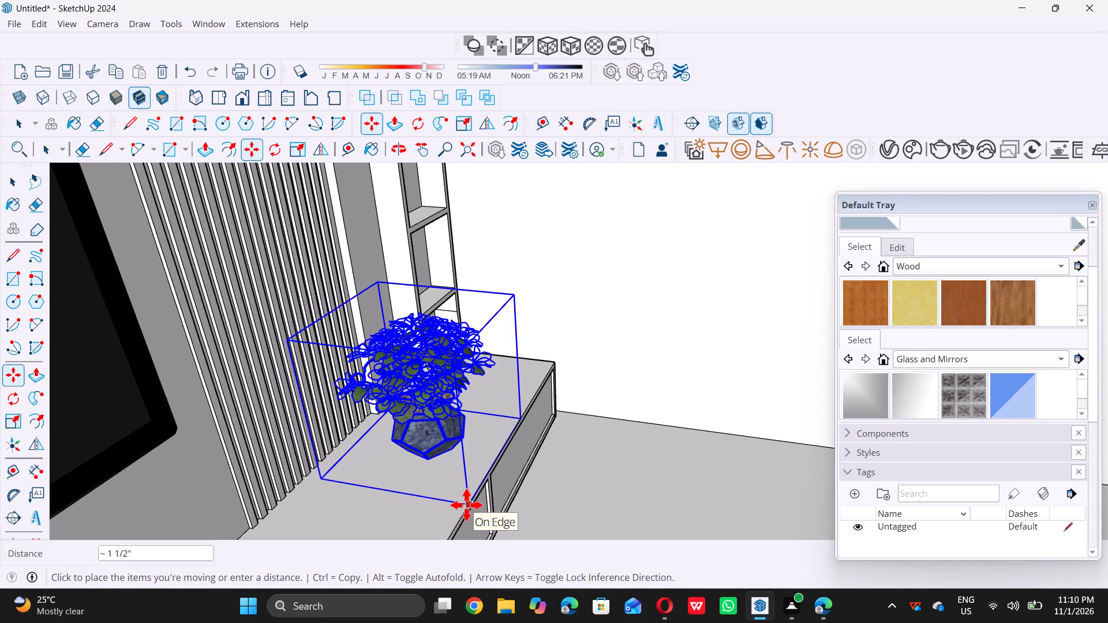
double_click(466, 505)
key(space)
Deselect the plant and examine its size and position on the console, close up and against the whole TV wall.
scroll(464, 507, down, 9)
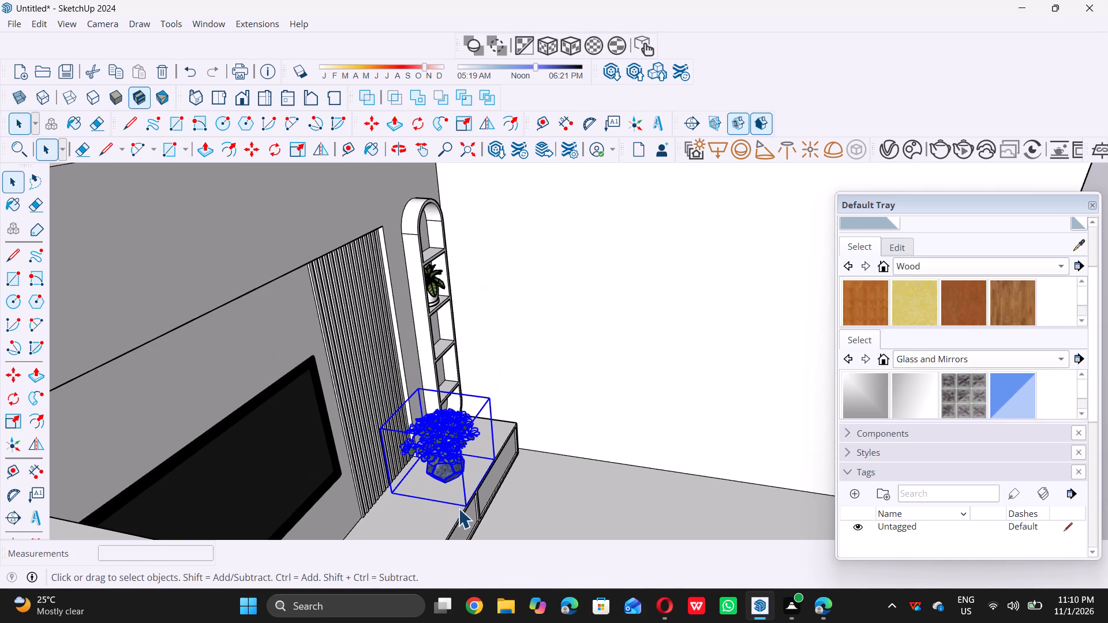
scroll(454, 508, down, 7)
double_click(188, 317)
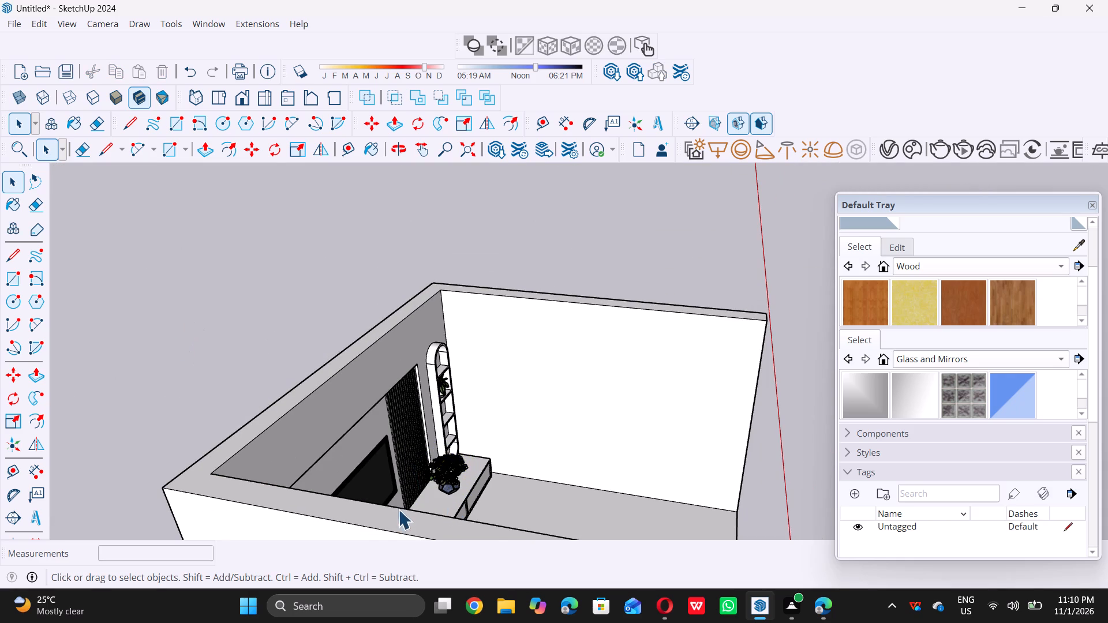
middle_drag(416, 466, 143, 376)
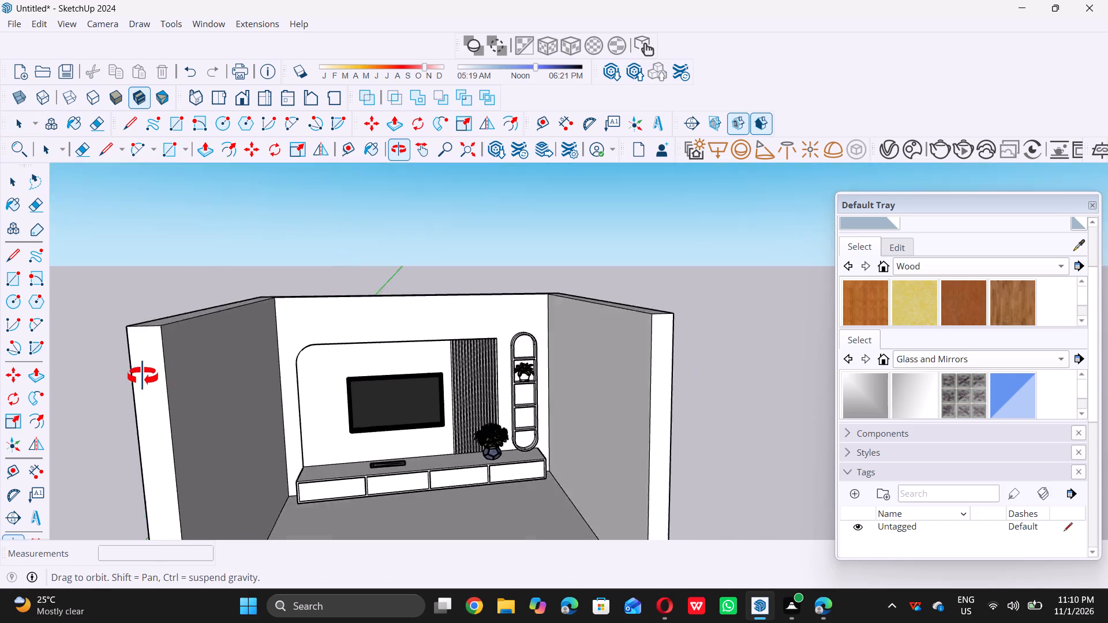
middle_drag(143, 376, 137, 373)
middle_click(137, 373)
middle_drag(463, 481, 426, 435)
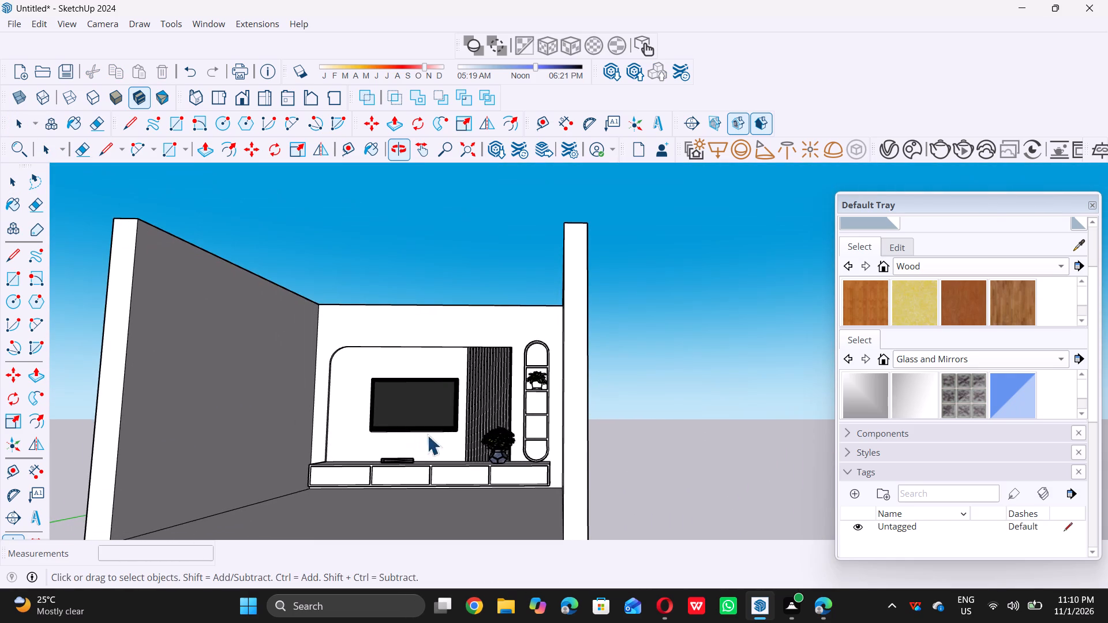
scroll(496, 453, up, 7)
middle_drag(504, 461, 485, 505)
scroll(496, 470, up, 7)
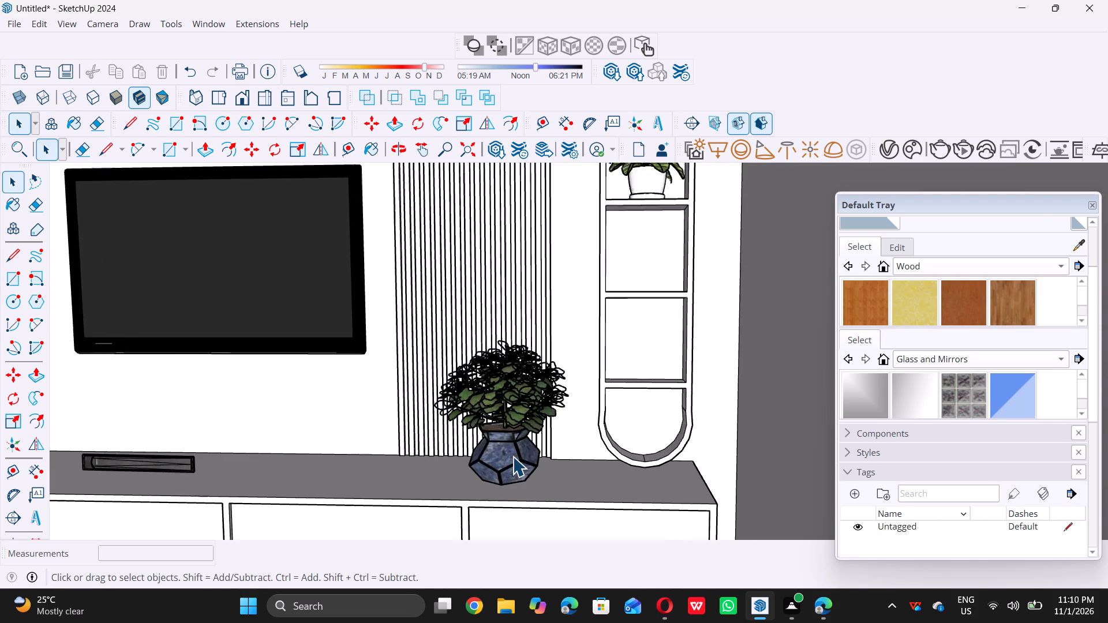
scroll(512, 456, up, 2)
scroll(512, 456, down, 11)
middle_click(505, 470)
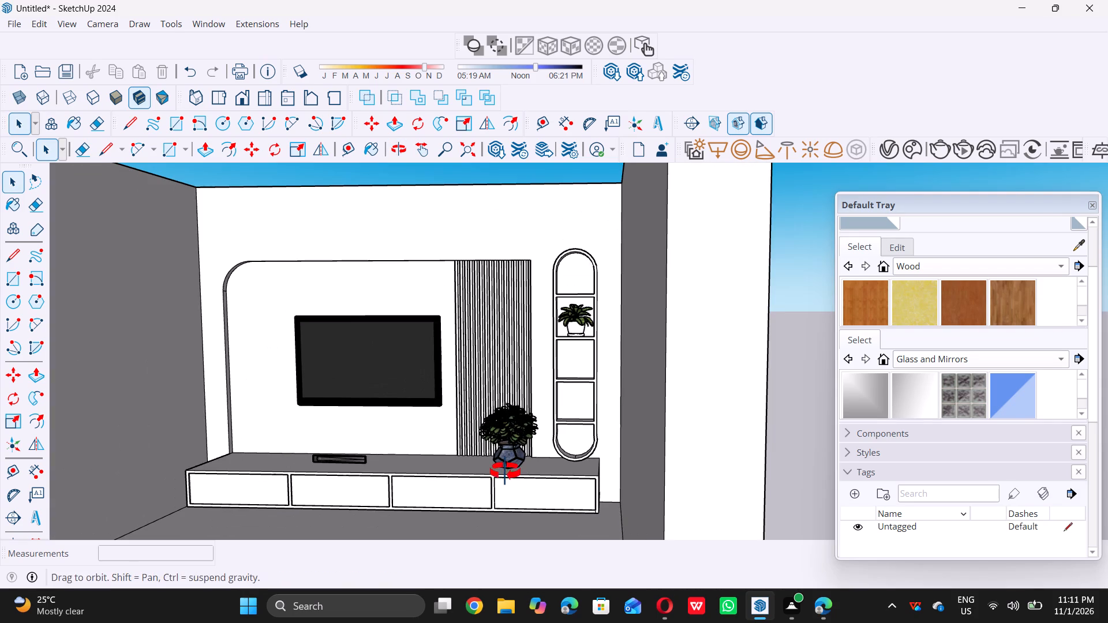
scroll(503, 473, down, 7)
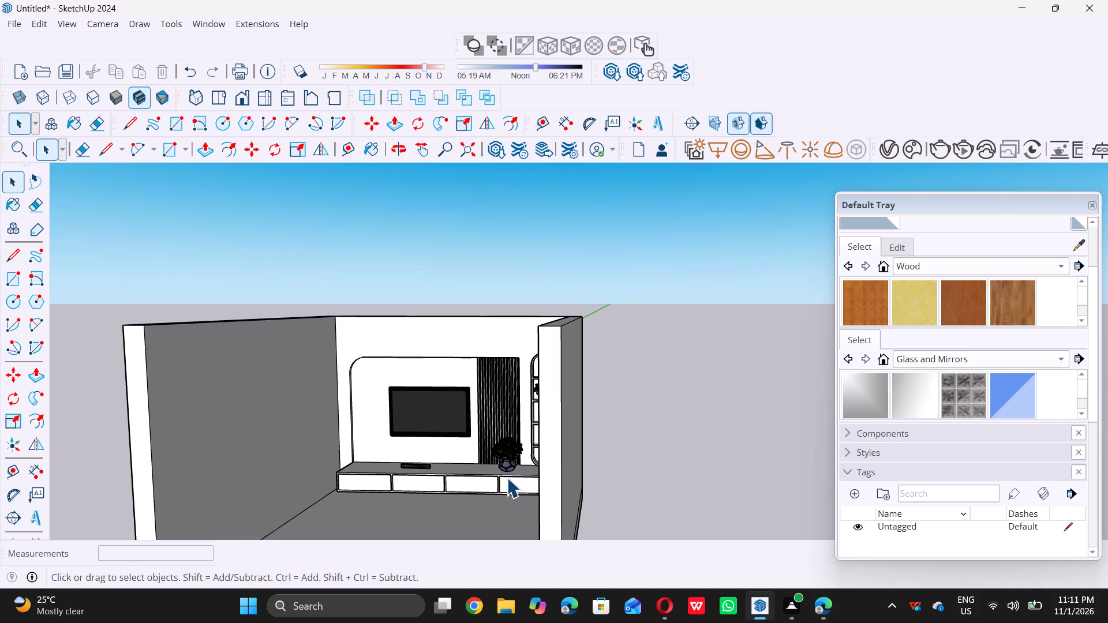
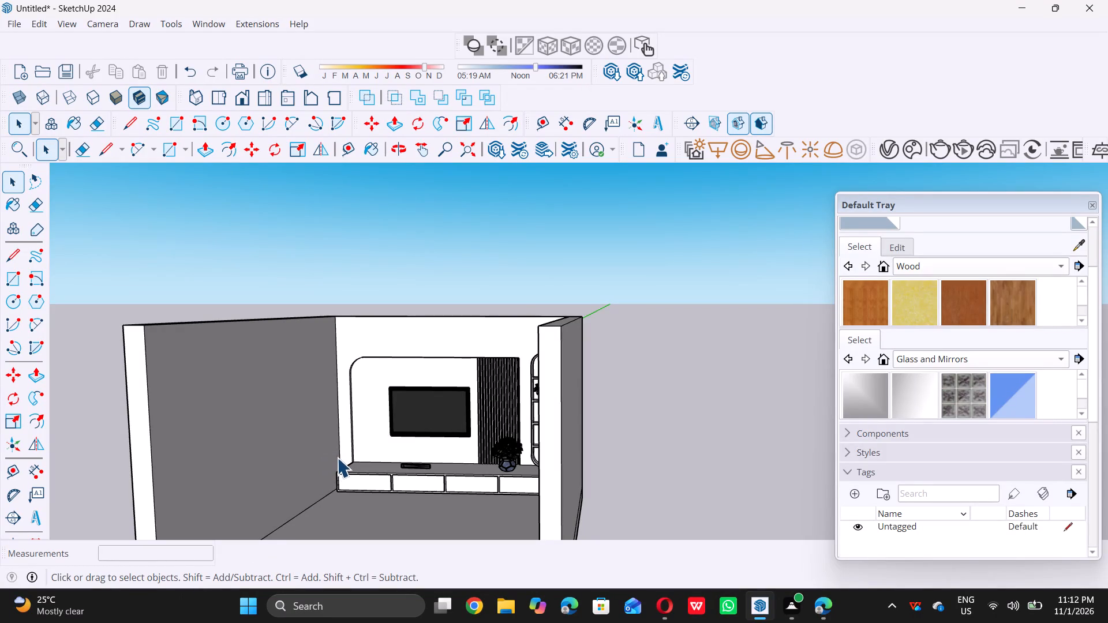
Examine the TV wall, console and plants from straight ahead, close up and from across the room.
scroll(335, 460, down, 4)
middle_drag(370, 446, 391, 435)
scroll(396, 441, up, 10)
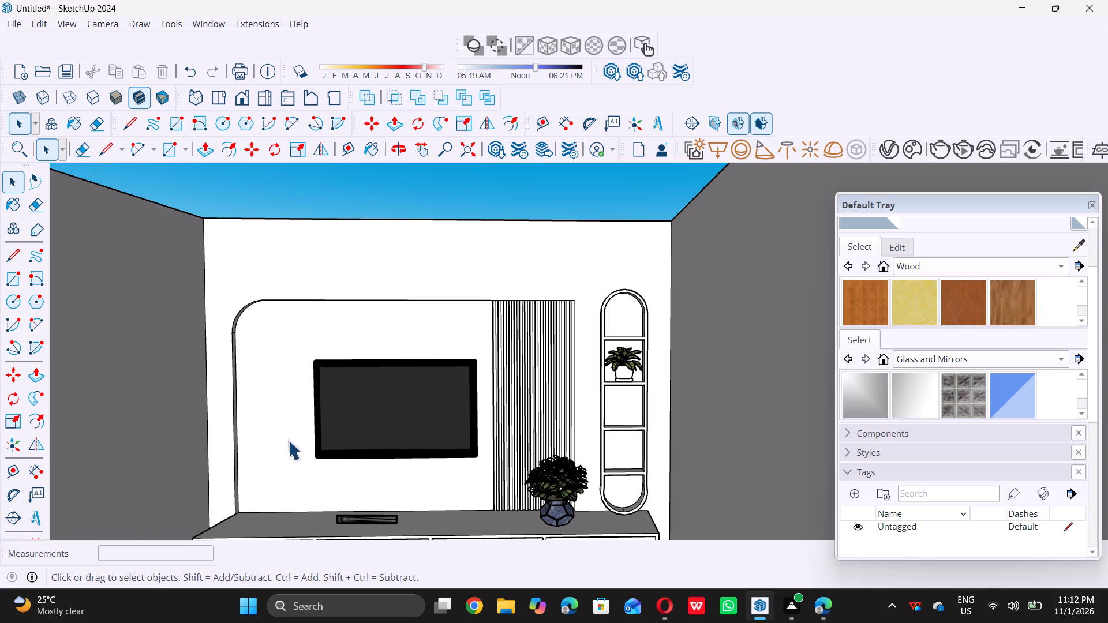
scroll(368, 365, down, 5)
scroll(365, 404, up, 5)
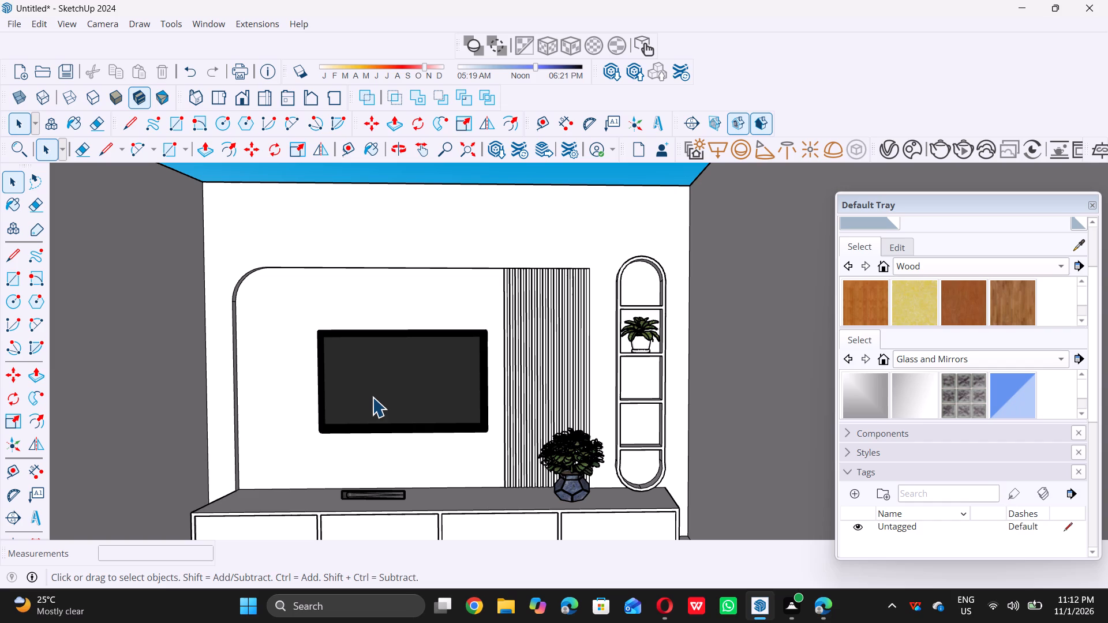
scroll(369, 407, up, 2)
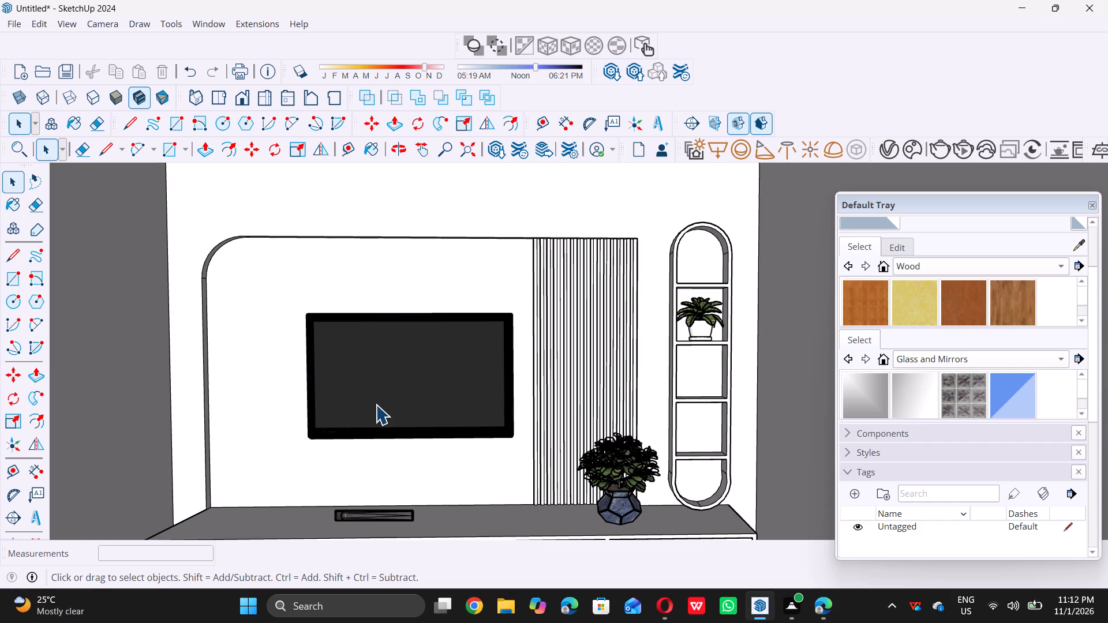
scroll(378, 403, down, 9)
middle_drag(398, 406, 399, 419)
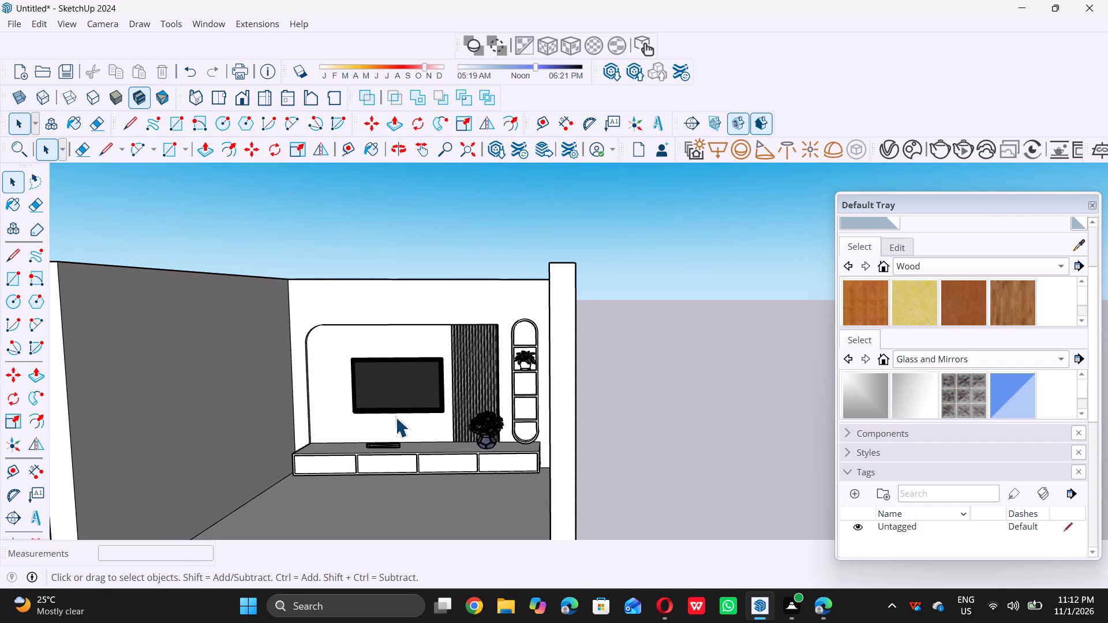
Open the Extension Warehouse, dismiss its terms of service and version notice, and look over the home page.
double_click(521, 150)
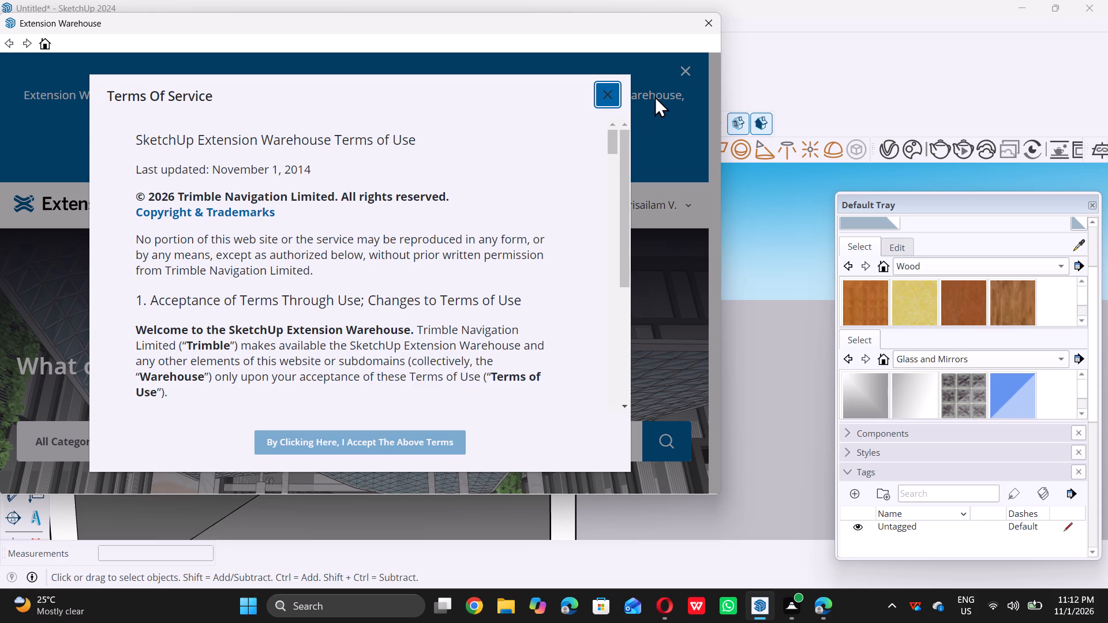
click(608, 96)
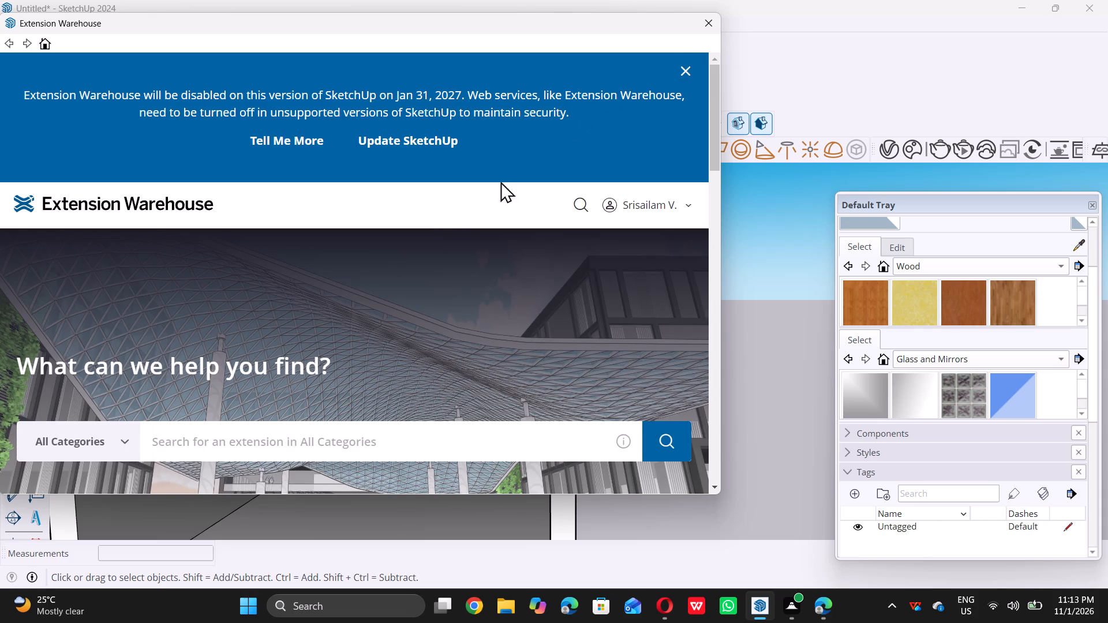
scroll(442, 224, down, 6)
scroll(442, 224, up, 12)
click(687, 73)
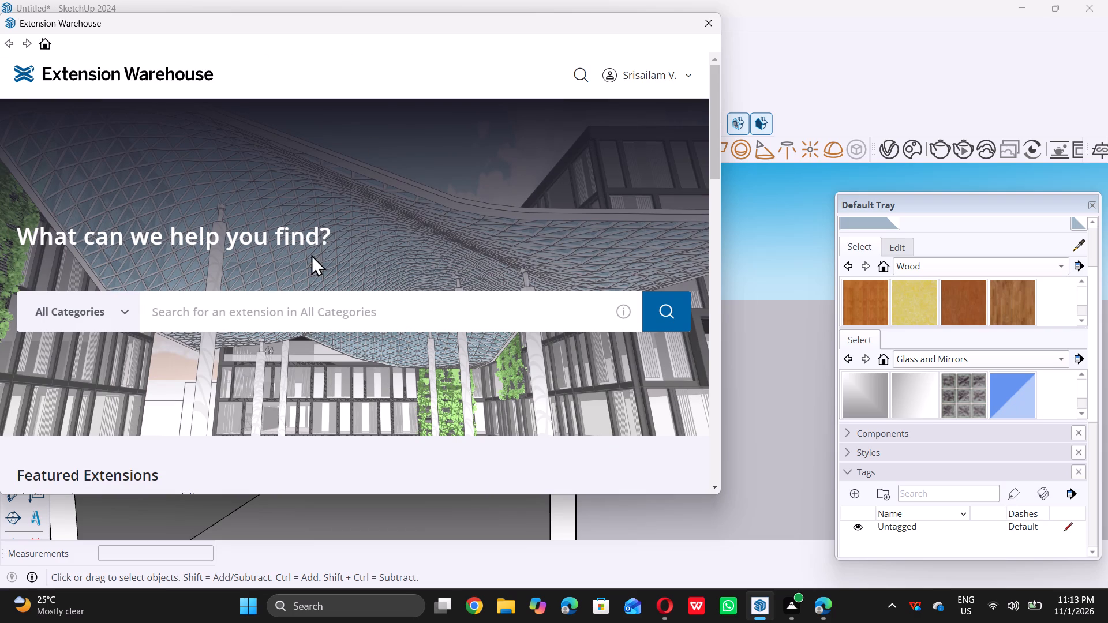
scroll(356, 231, down, 6)
scroll(358, 231, up, 7)
scroll(358, 231, down, 2)
Search the Extension Warehouse for "budha statue", review the results and close the window.
triple_click(399, 169)
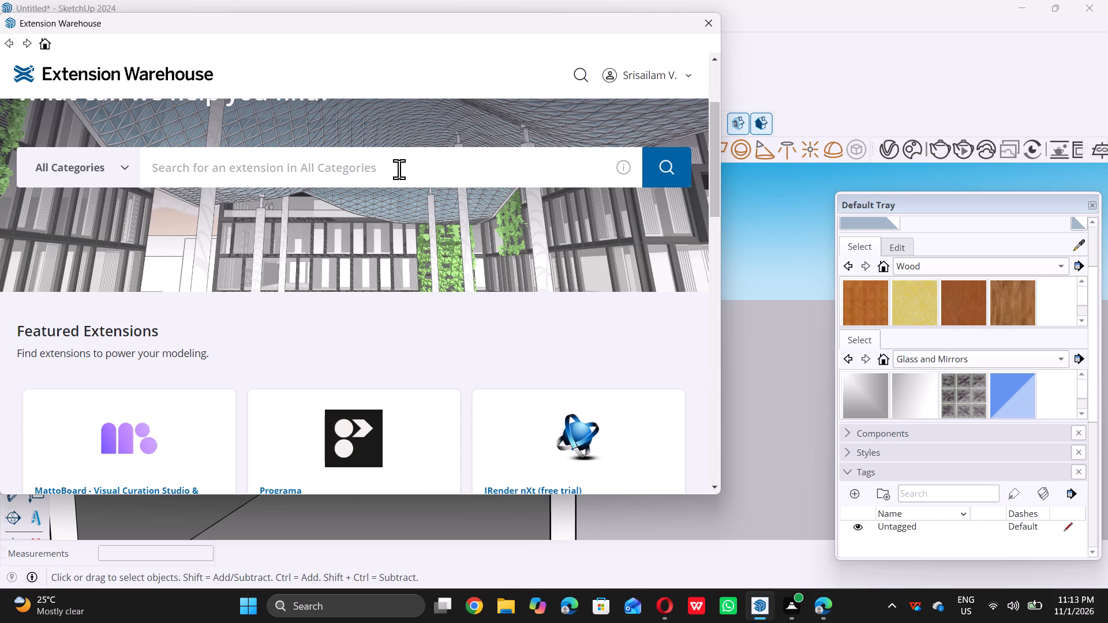
text(bu)
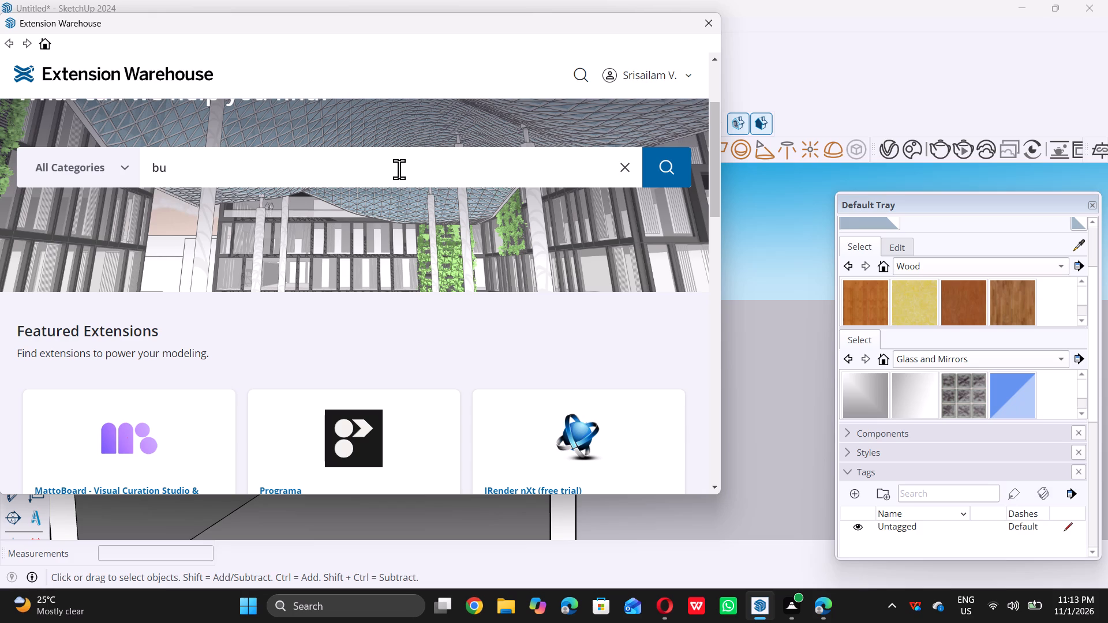
text(dh)
key(a)
key(space)
text(s)
text(ta)
text(tue)
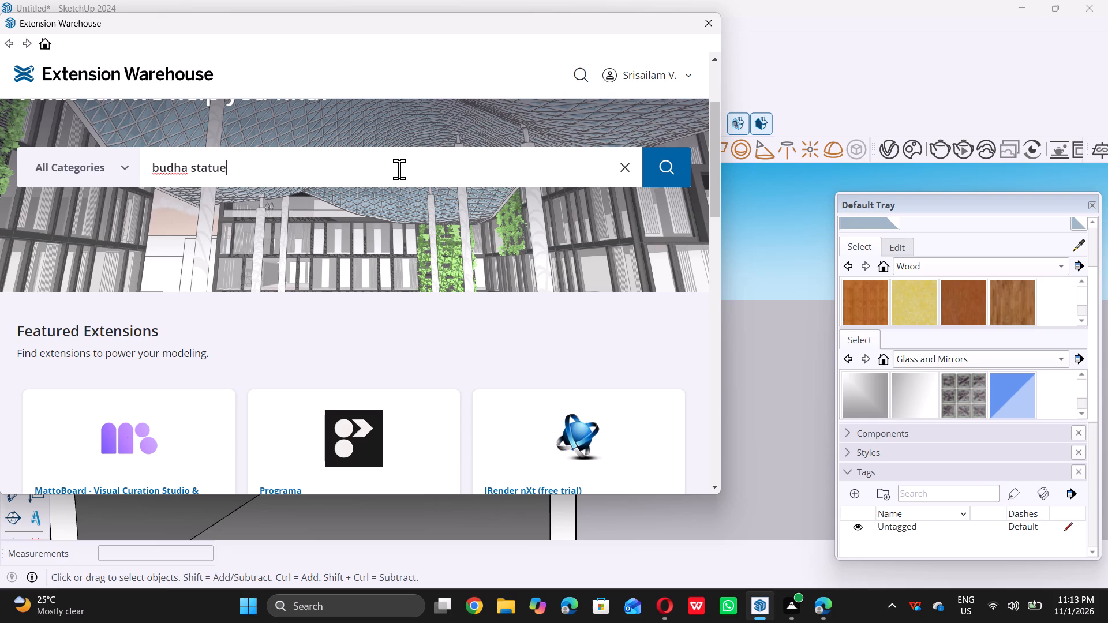
key(Return)
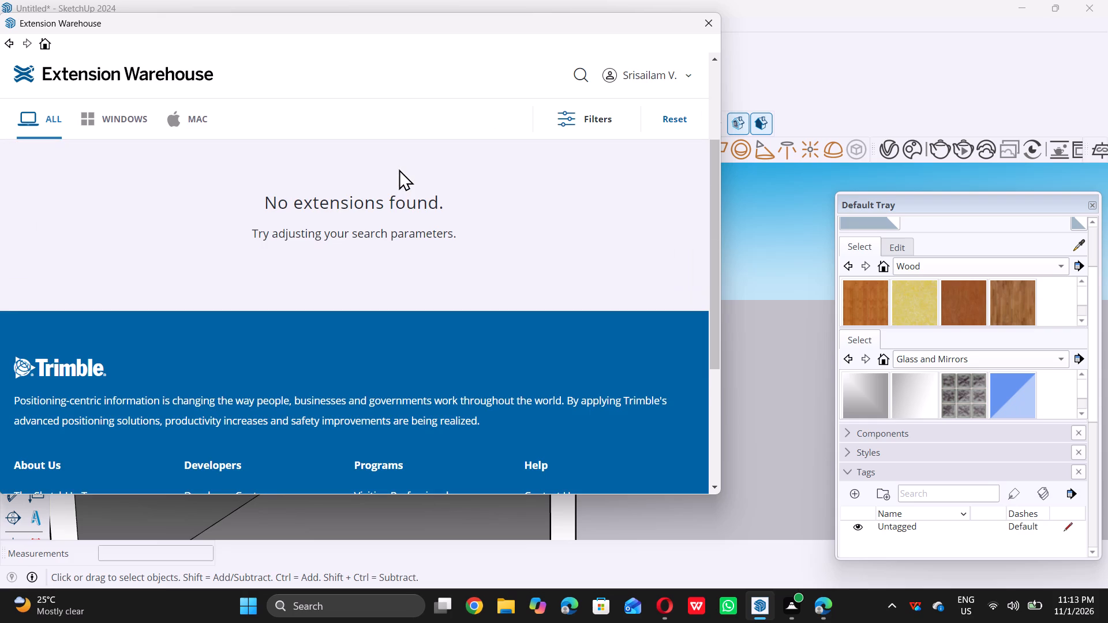
scroll(455, 150, up, 4)
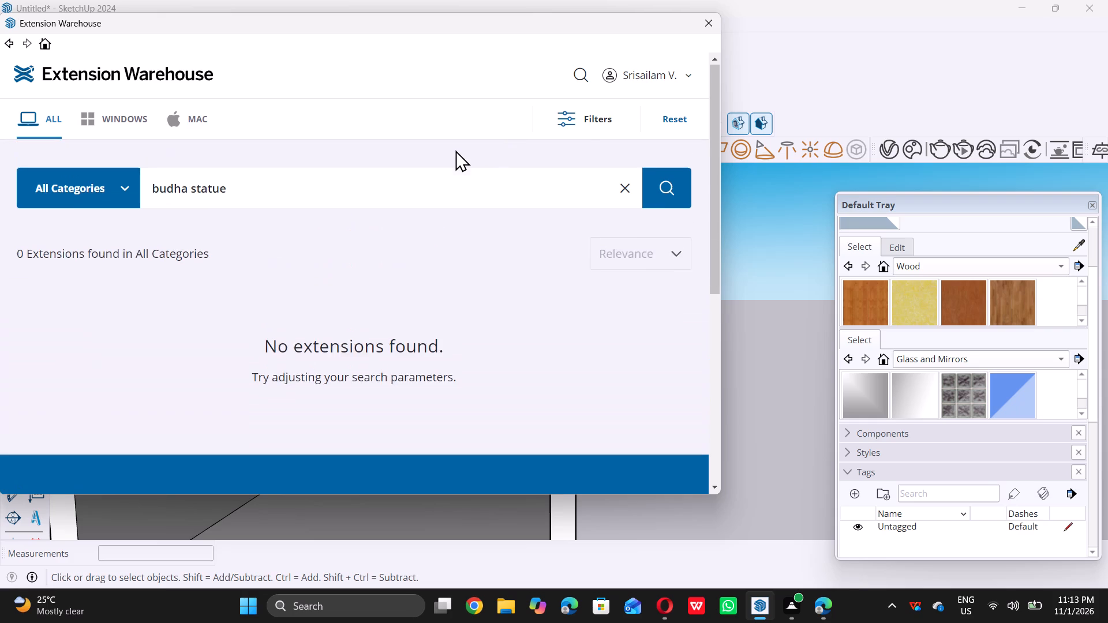
scroll(455, 150, up, 10)
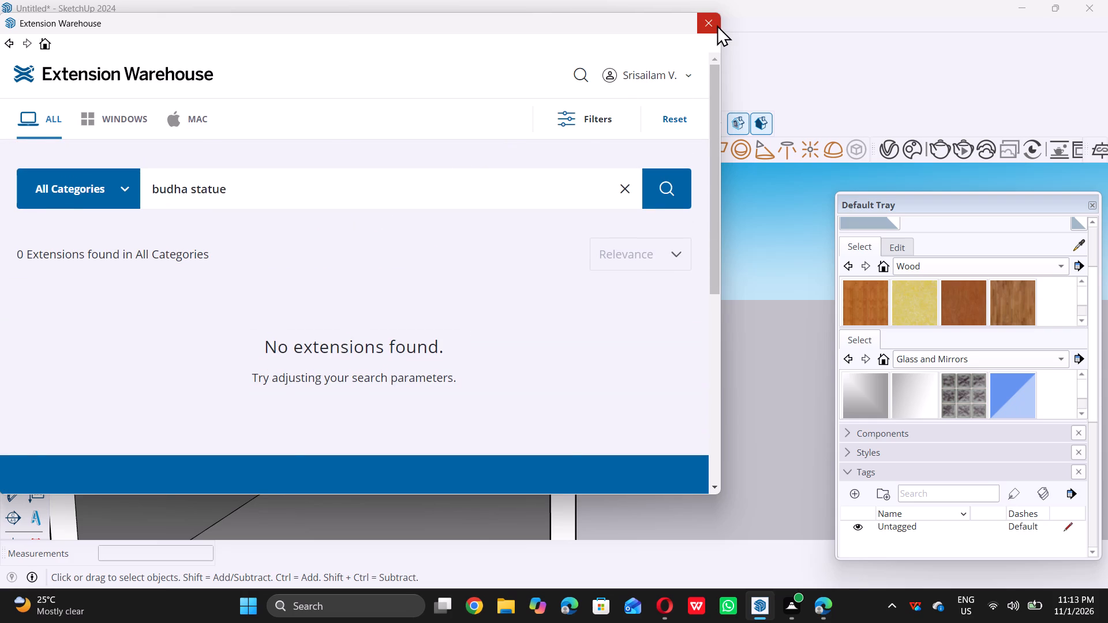
double_click(717, 24)
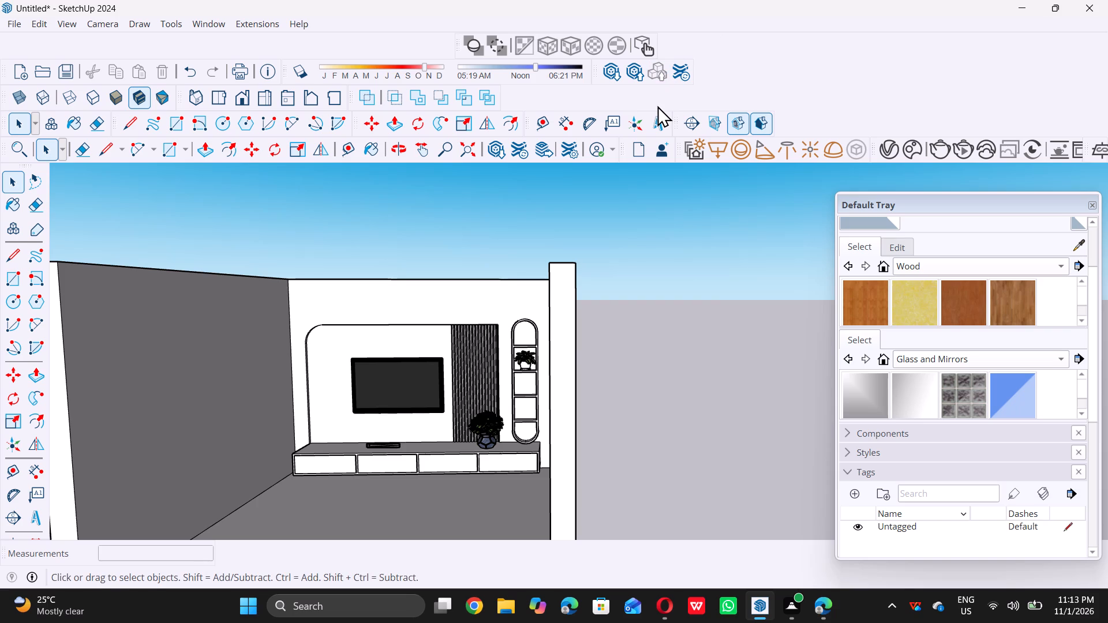
Examine the whole room from the front and from above, including its open top and wall edges.
scroll(657, 106, down, 4)
scroll(657, 106, up, 1)
scroll(663, 101, down, 8)
scroll(501, 318, down, 9)
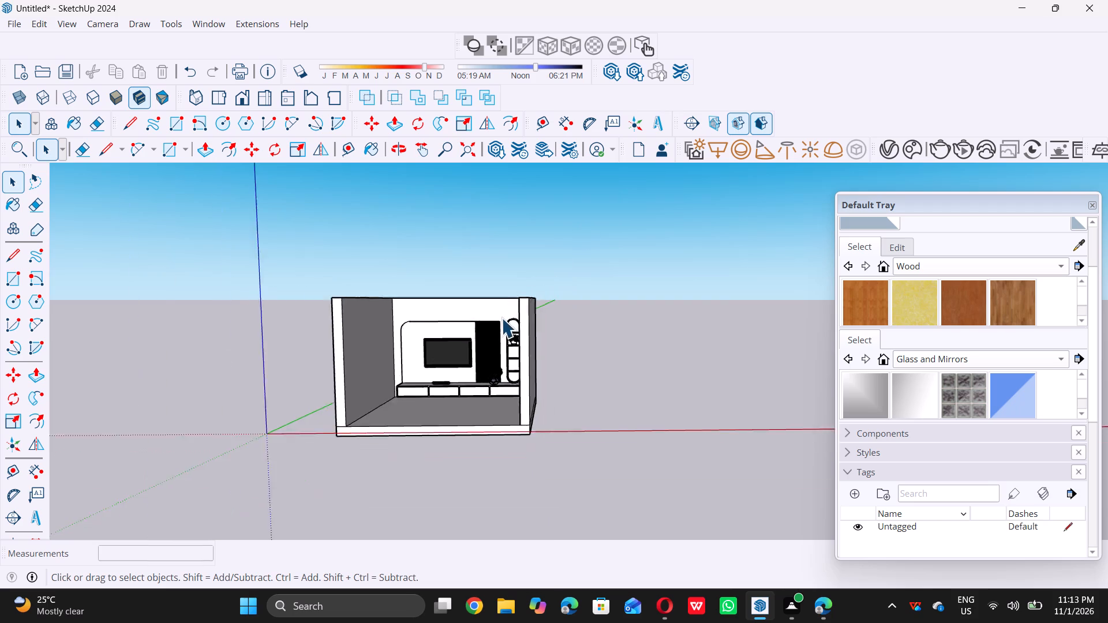
scroll(501, 318, down, 2)
middle_drag(463, 338, 504, 332)
scroll(504, 332, up, 5)
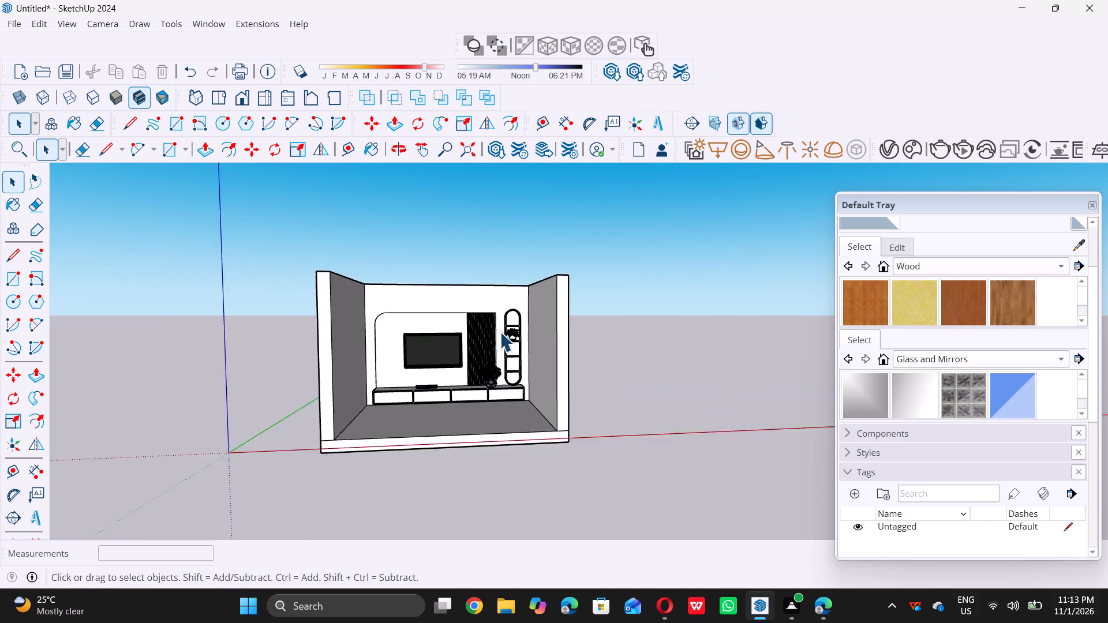
scroll(500, 332, up, 1)
scroll(484, 318, down, 6)
middle_drag(465, 314, 436, 389)
scroll(438, 374, down, 2)
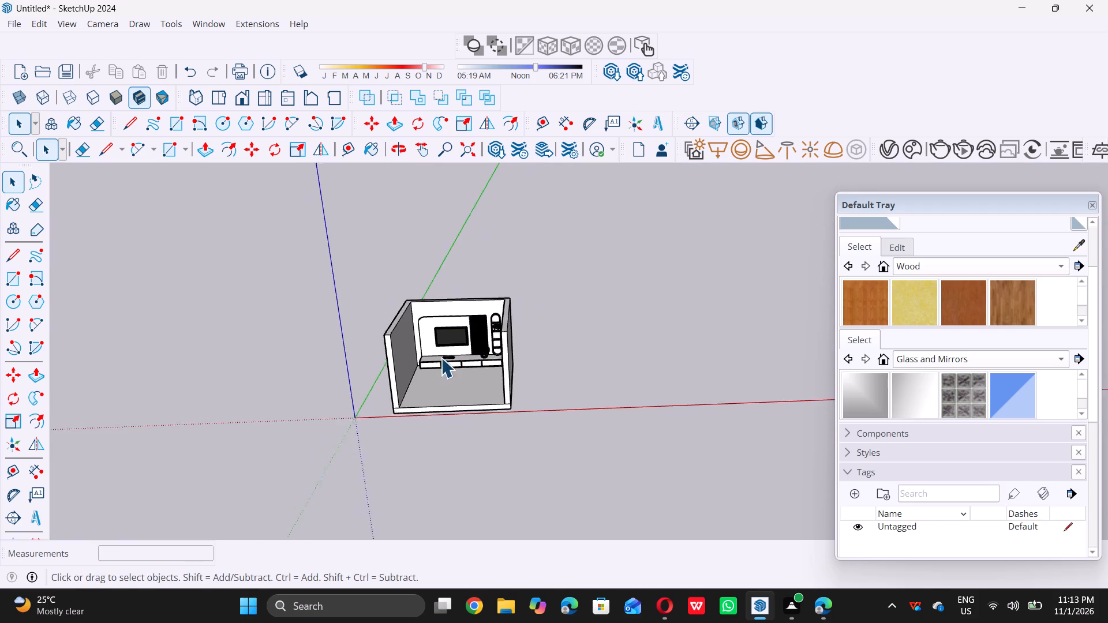
scroll(441, 358, down, 6)
middle_drag(404, 385, 548, 381)
scroll(442, 324, down, 1)
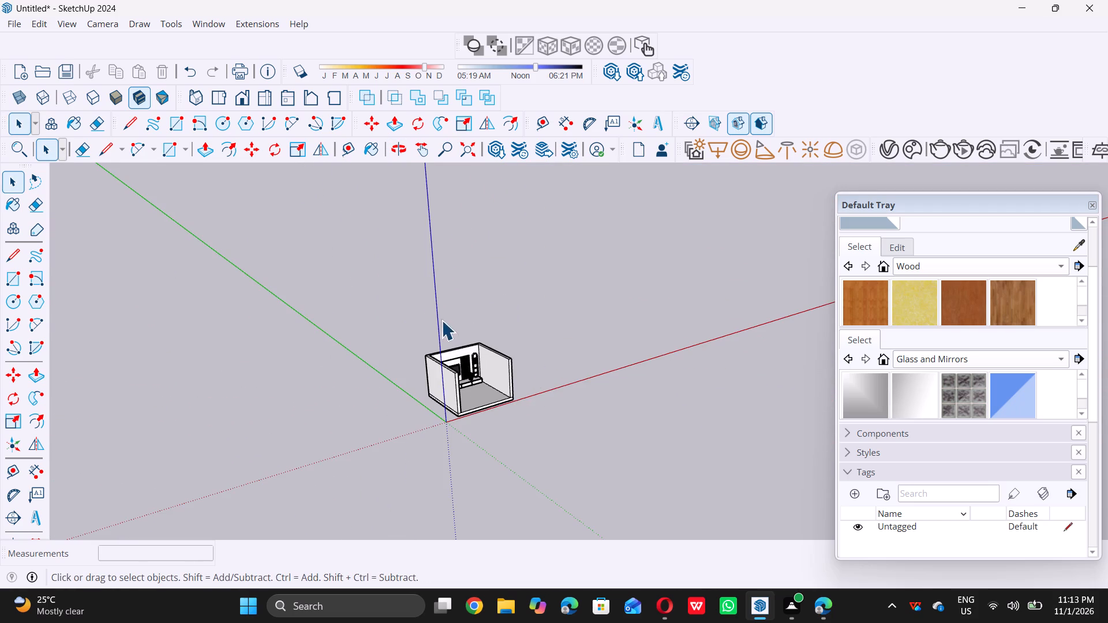
scroll(441, 320, down, 4)
scroll(442, 271, down, 3)
middle_drag(448, 293, 420, 399)
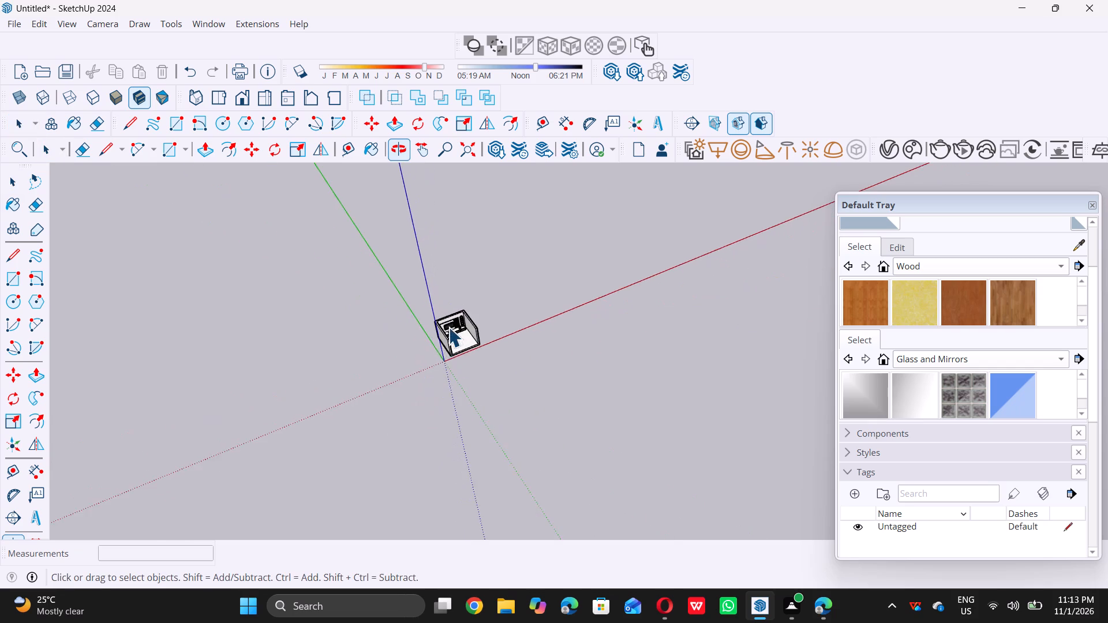
Draw an upright 15' by 9" rotated rectangle along the top outer edge of the TV wall, between its two corners.
scroll(448, 327, up, 20)
scroll(448, 327, up, 3)
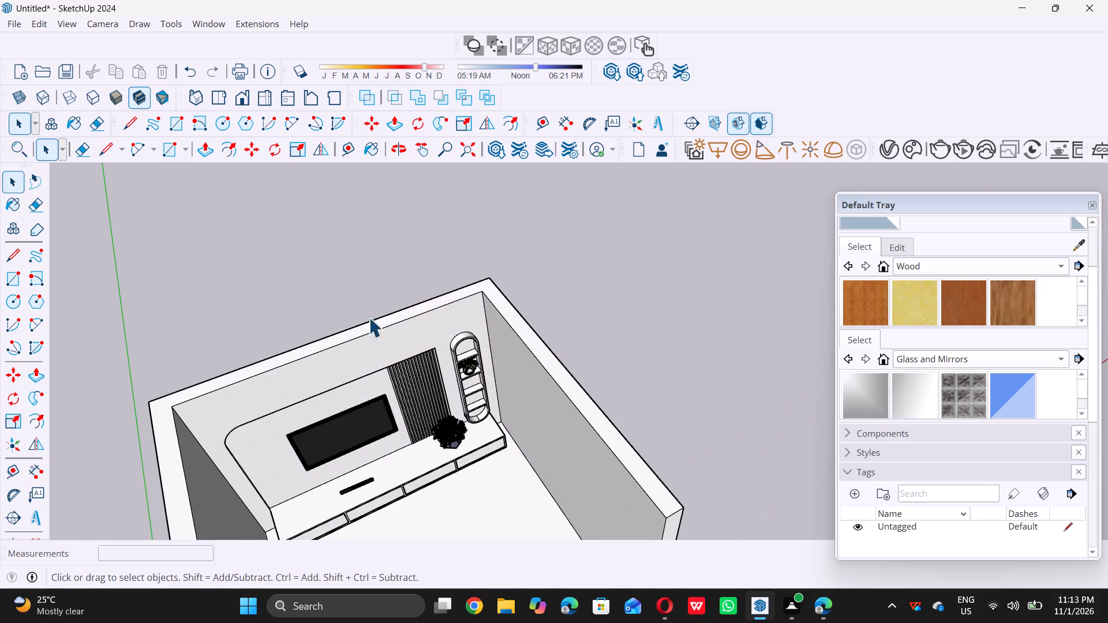
click(31, 280)
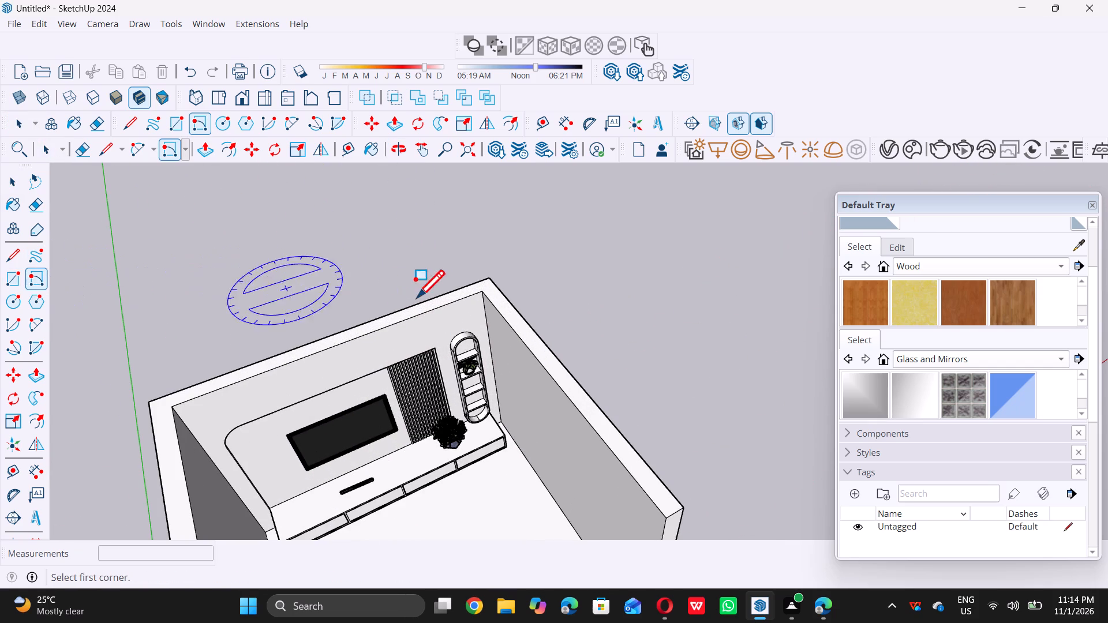
click(486, 279)
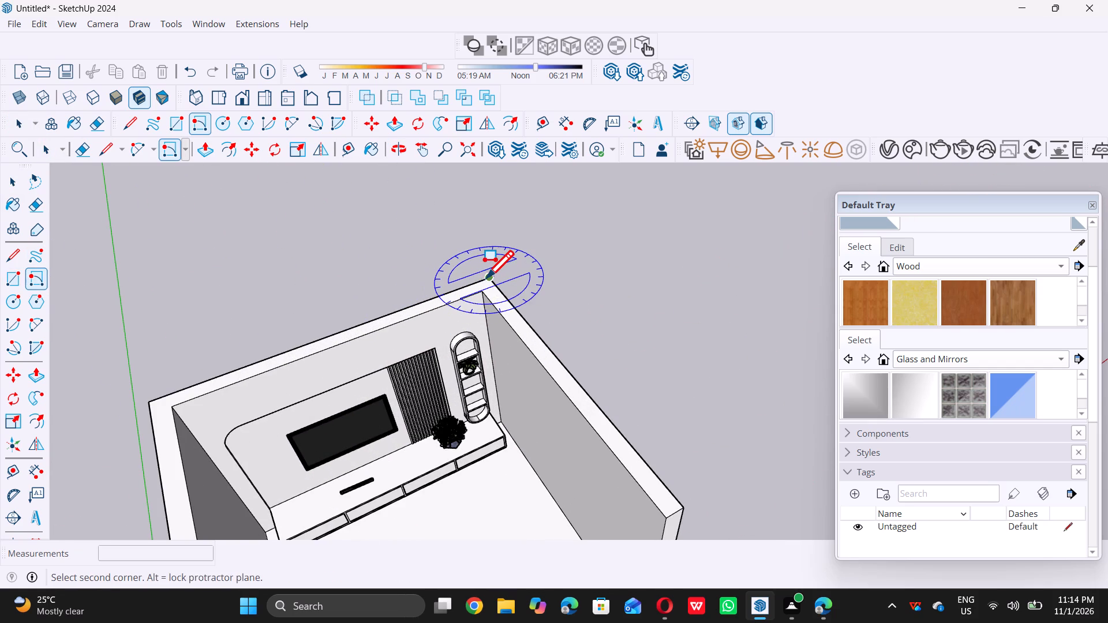
scroll(484, 278, down, 6)
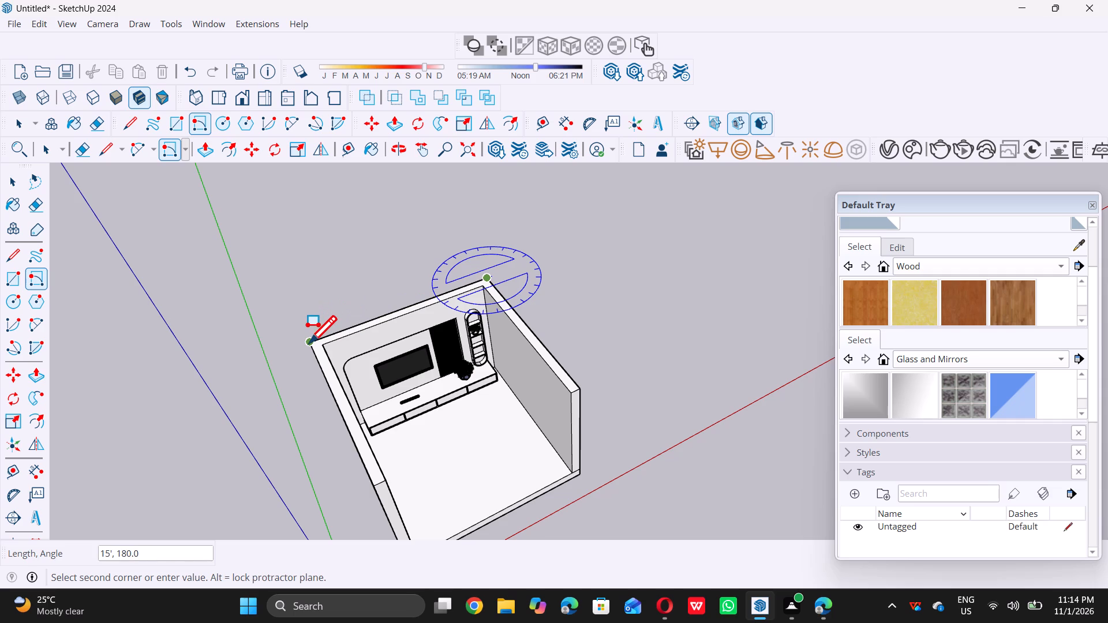
double_click(307, 343)
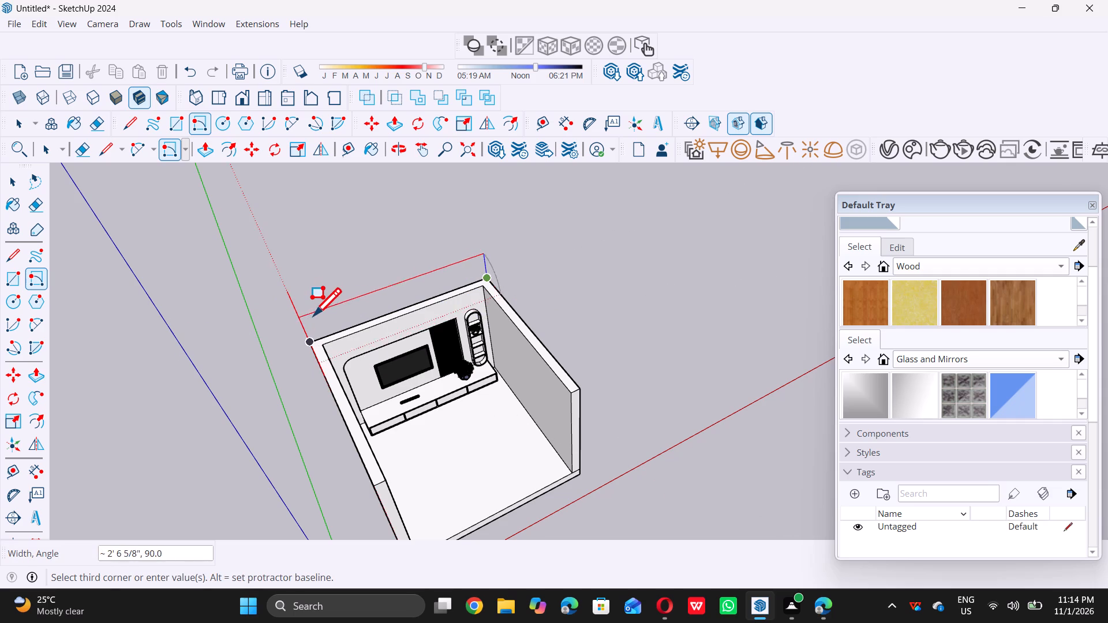
scroll(312, 316, down, 5)
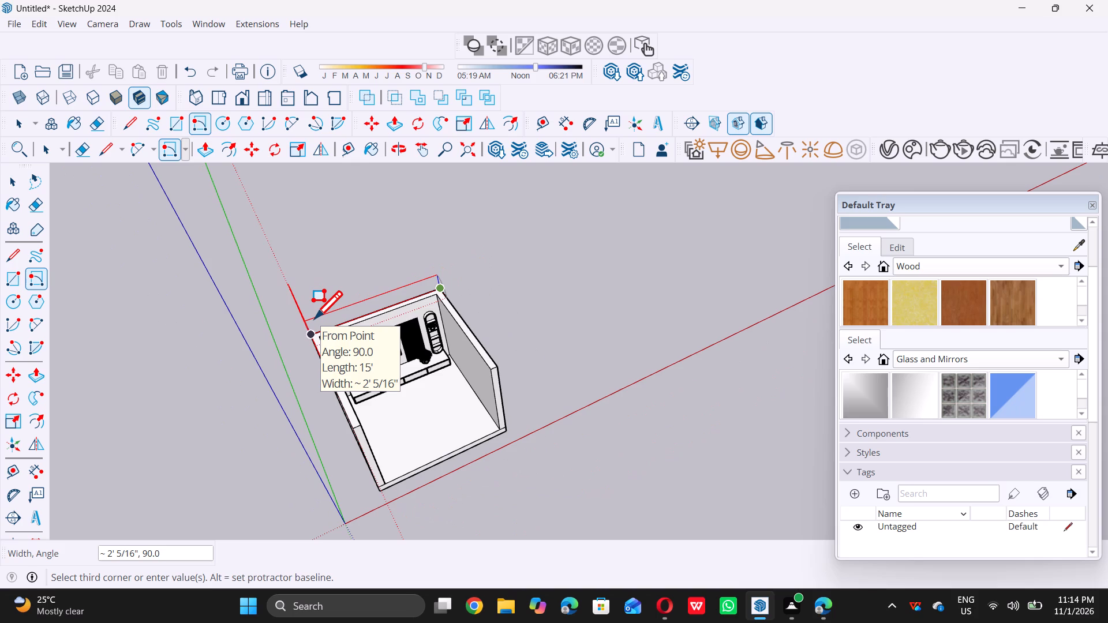
key(9)
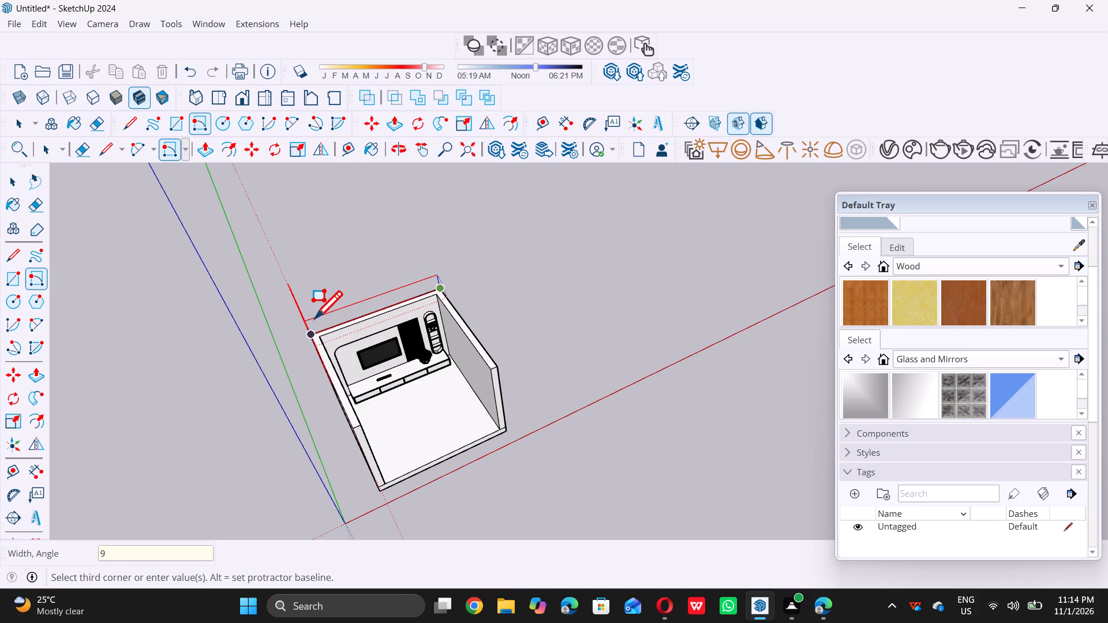
key(shift+quotedbl)
key(Return)
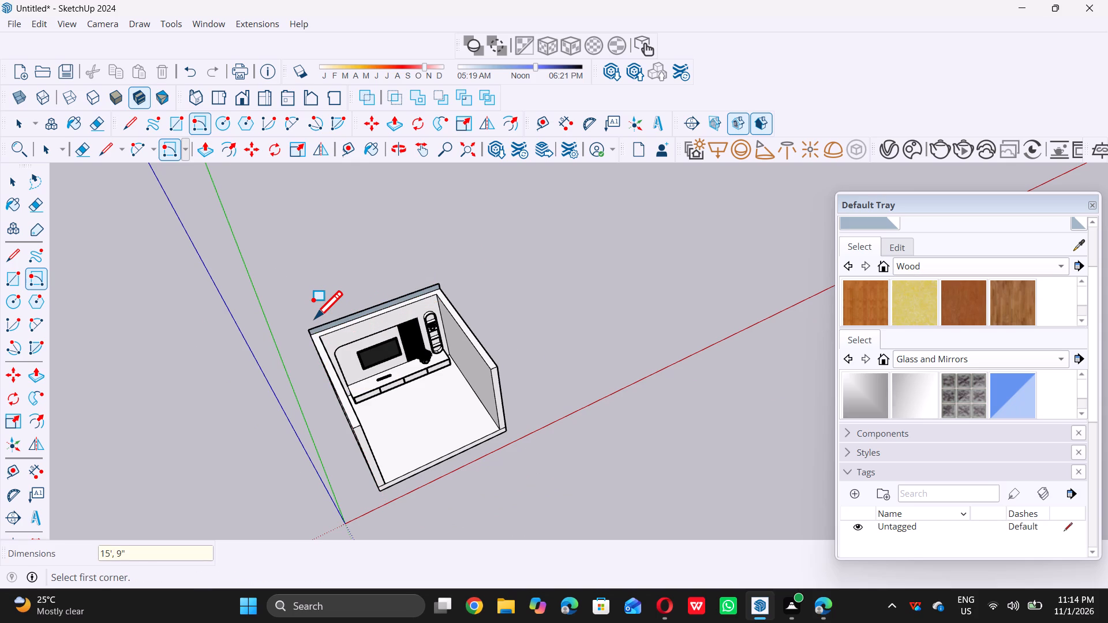
key(space)
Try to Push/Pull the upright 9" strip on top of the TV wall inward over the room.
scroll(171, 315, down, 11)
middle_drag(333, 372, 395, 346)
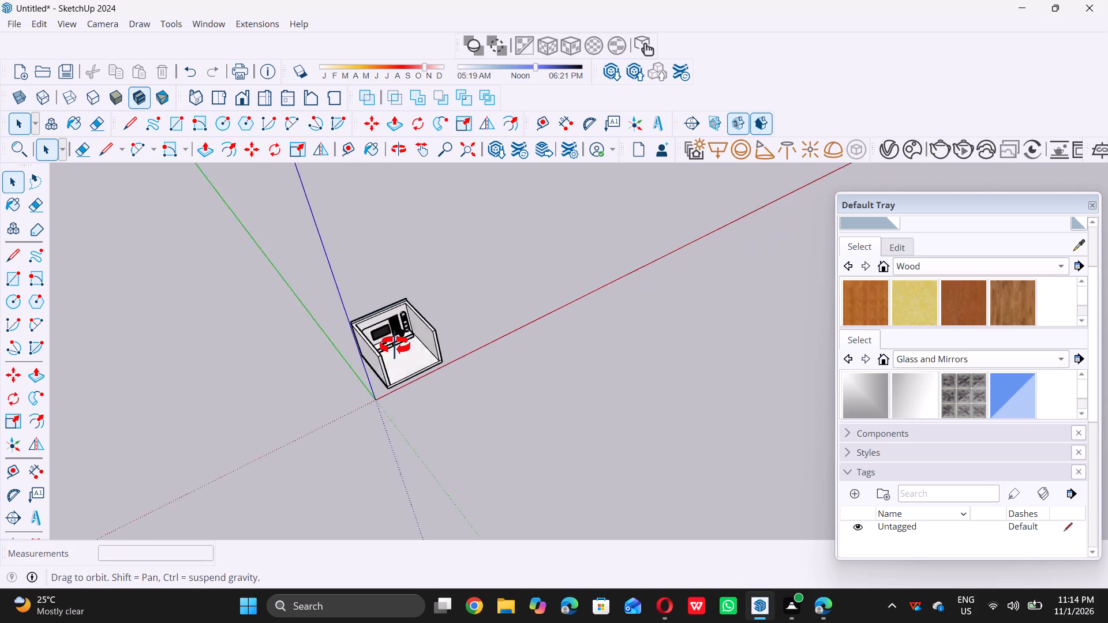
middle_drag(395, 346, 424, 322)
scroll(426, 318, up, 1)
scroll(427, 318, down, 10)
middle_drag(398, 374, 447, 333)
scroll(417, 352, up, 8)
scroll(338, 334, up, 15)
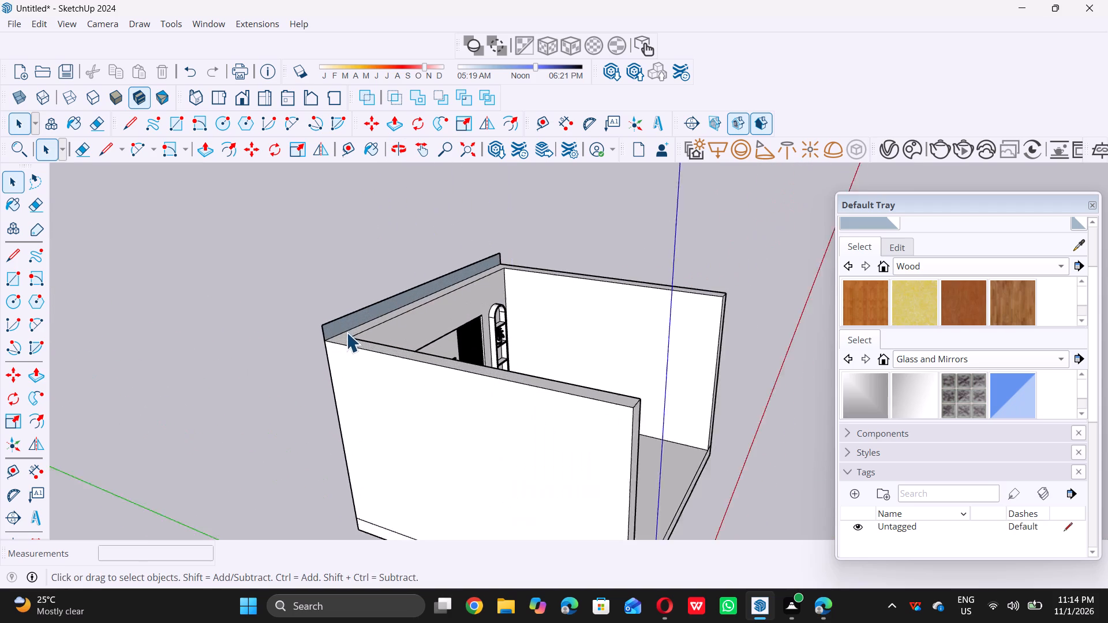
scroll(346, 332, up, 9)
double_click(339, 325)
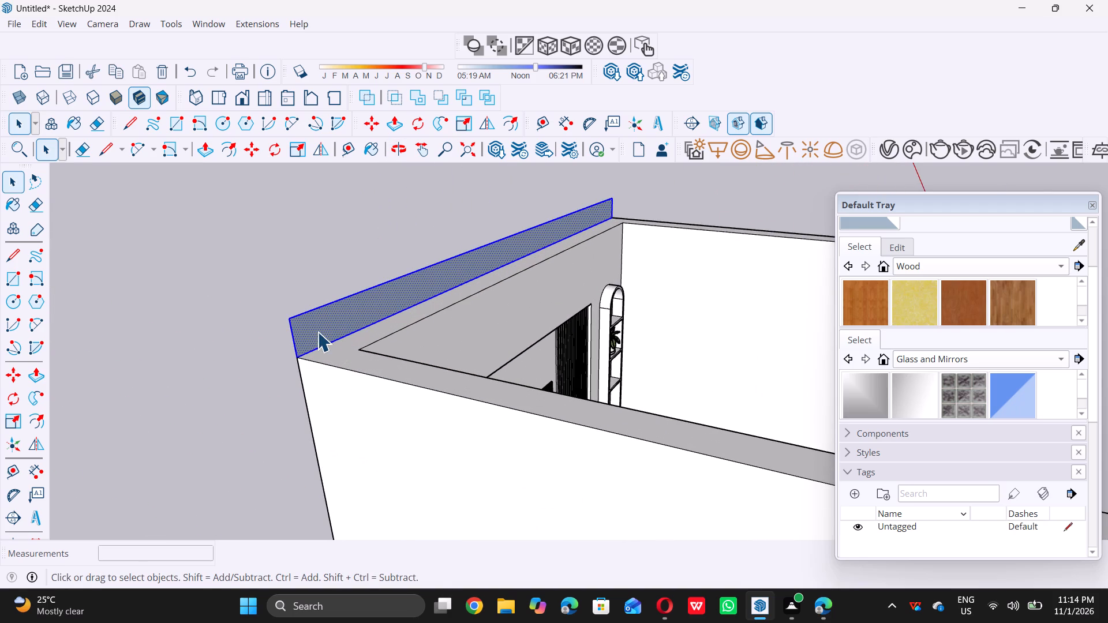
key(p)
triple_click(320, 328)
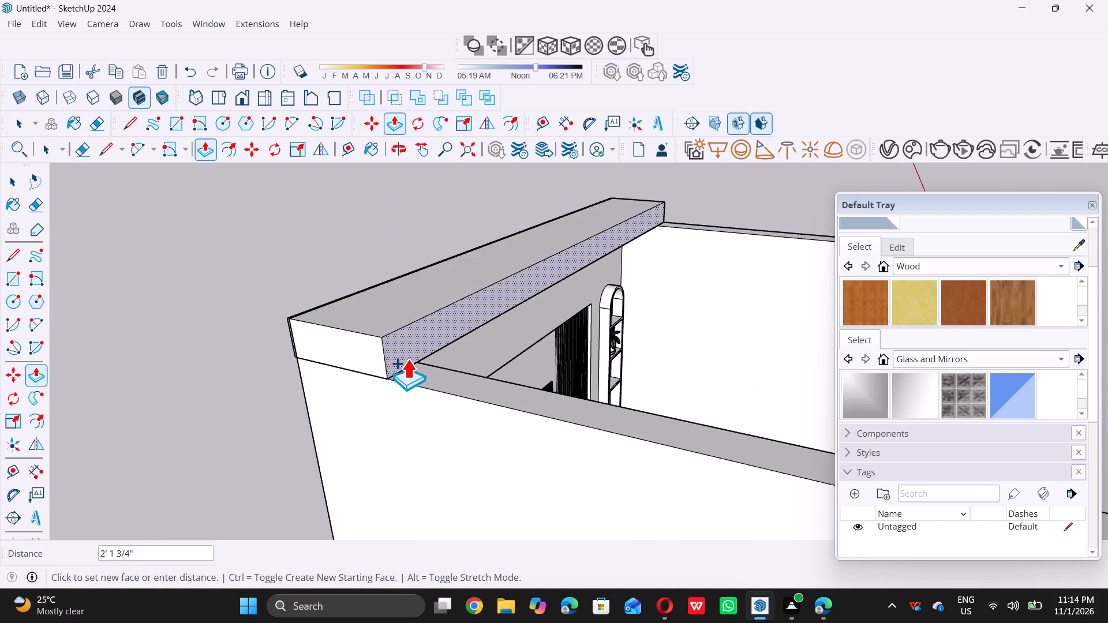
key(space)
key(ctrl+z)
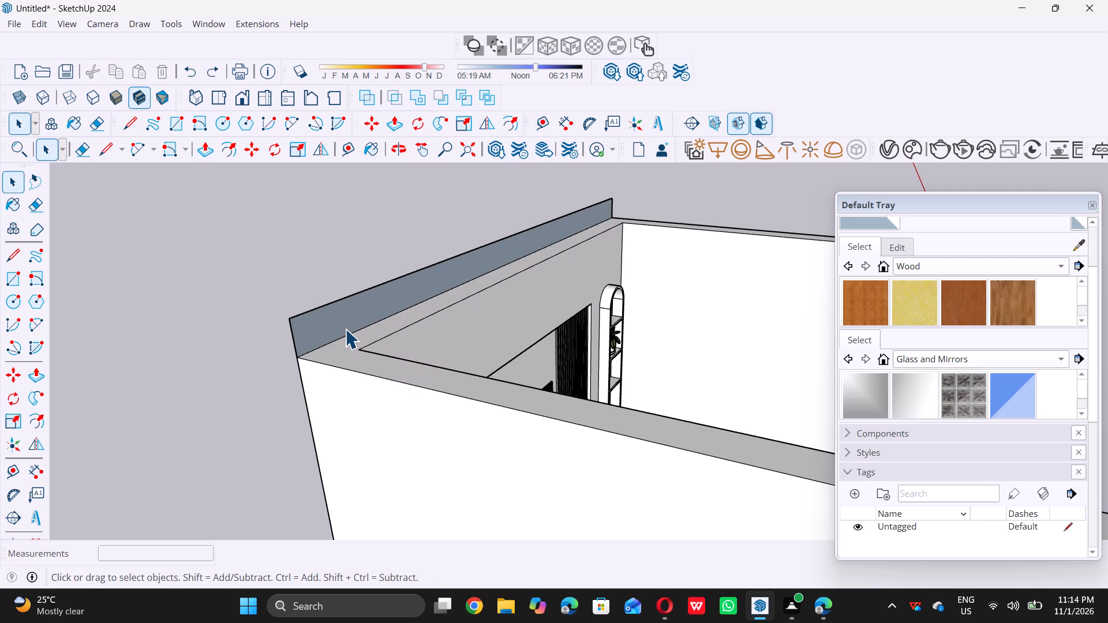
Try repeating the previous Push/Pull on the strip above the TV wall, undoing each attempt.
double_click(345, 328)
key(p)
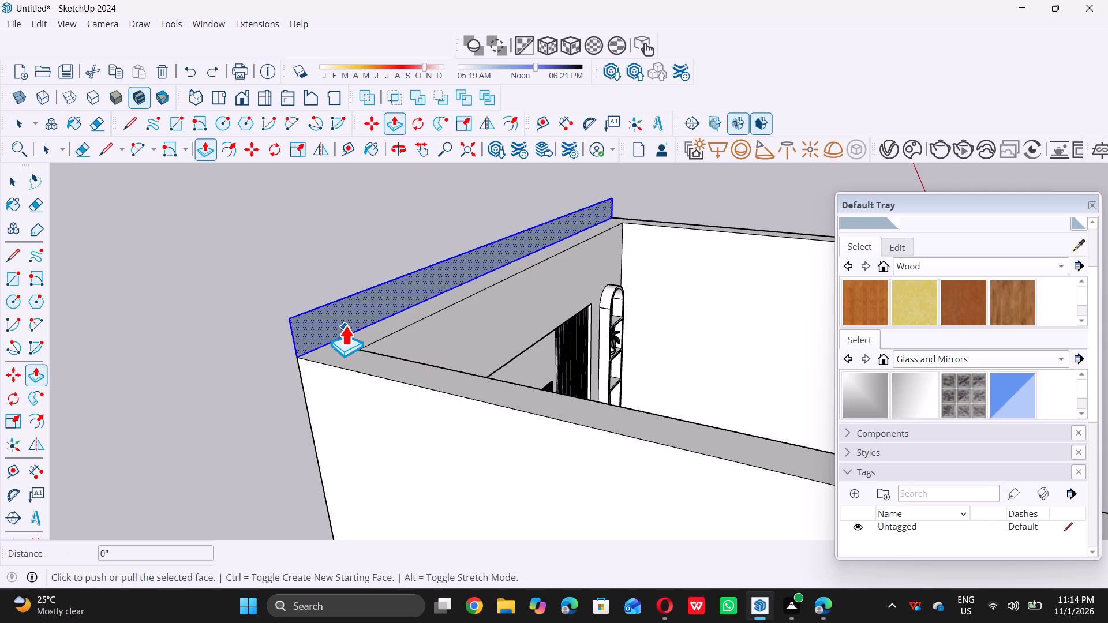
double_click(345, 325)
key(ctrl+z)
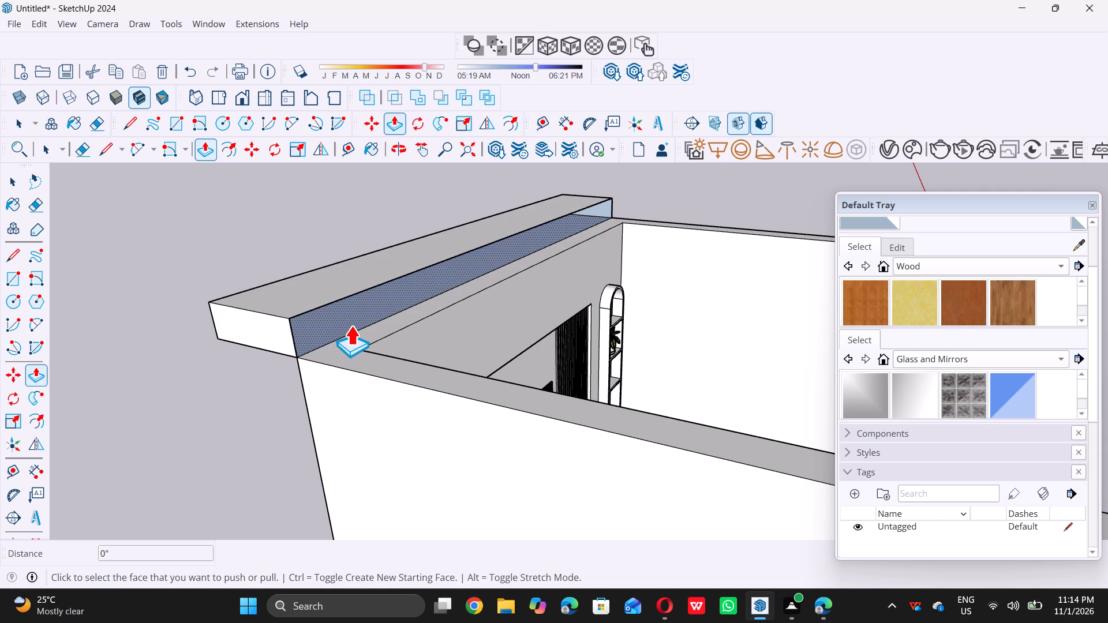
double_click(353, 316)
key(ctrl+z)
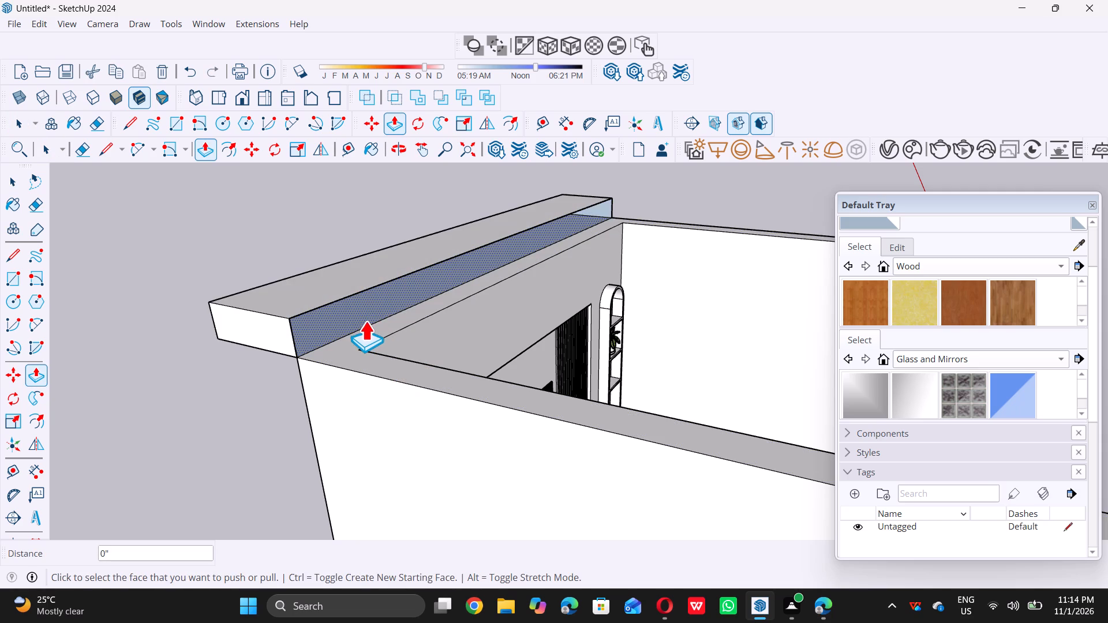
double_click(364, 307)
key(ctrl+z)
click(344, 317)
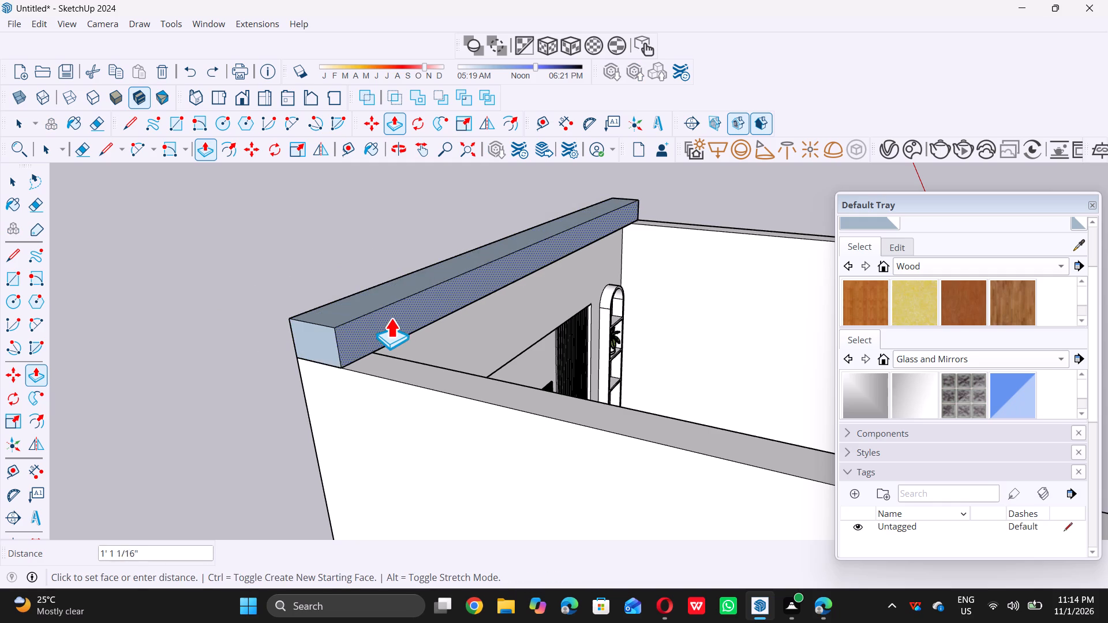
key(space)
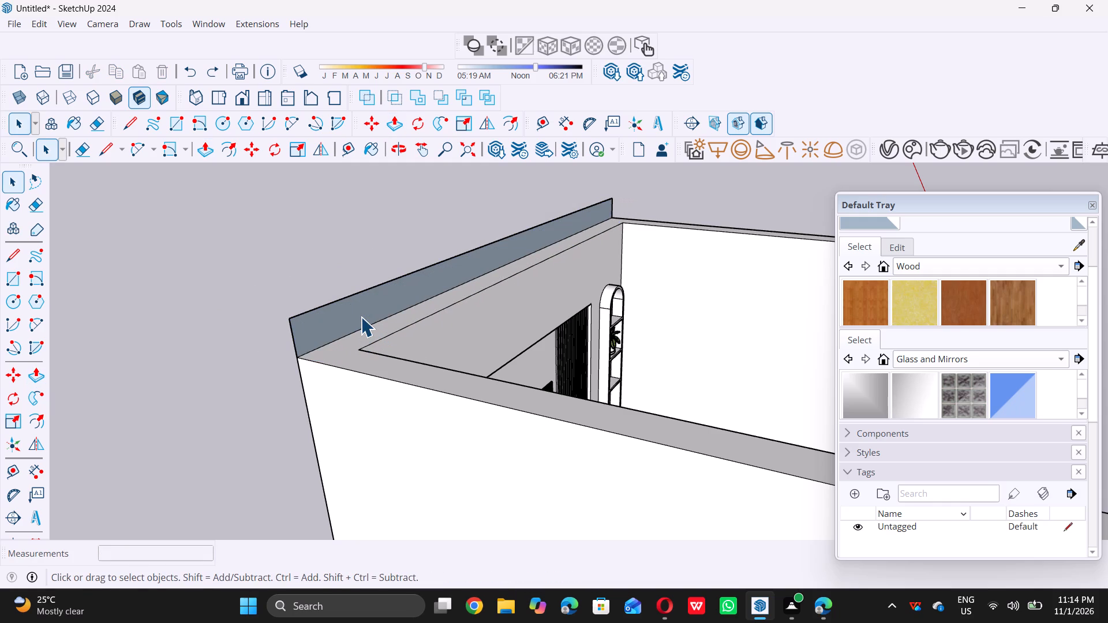
Push/Pull the strip above the TV wall 15' to the front ends of the side walls, forming a 9" thick ceiling slab.
double_click(361, 317)
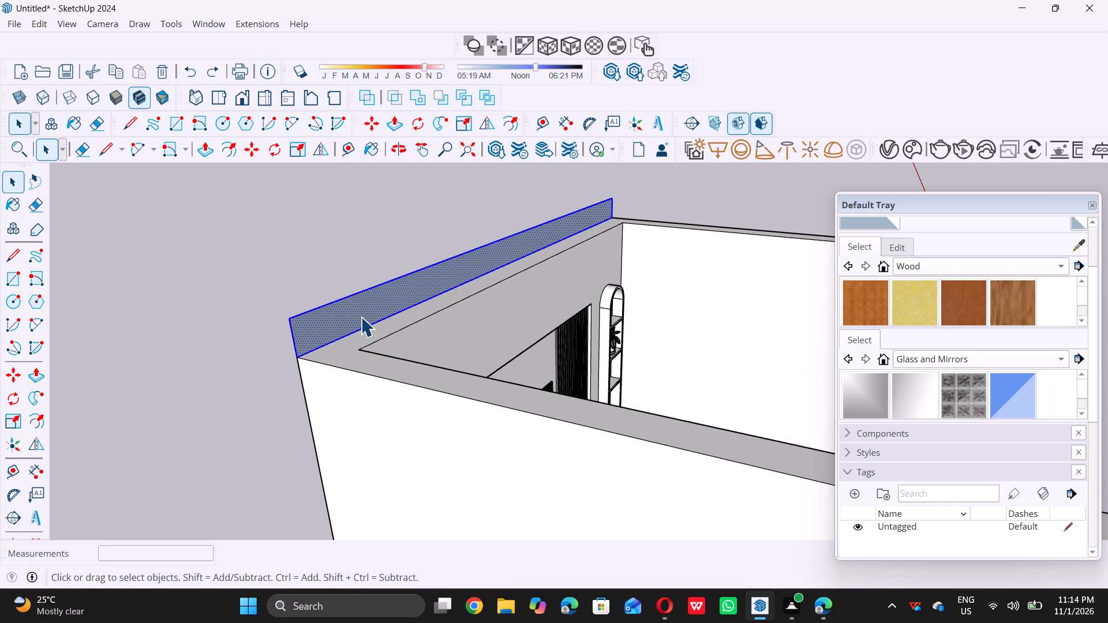
key(p)
click(360, 316)
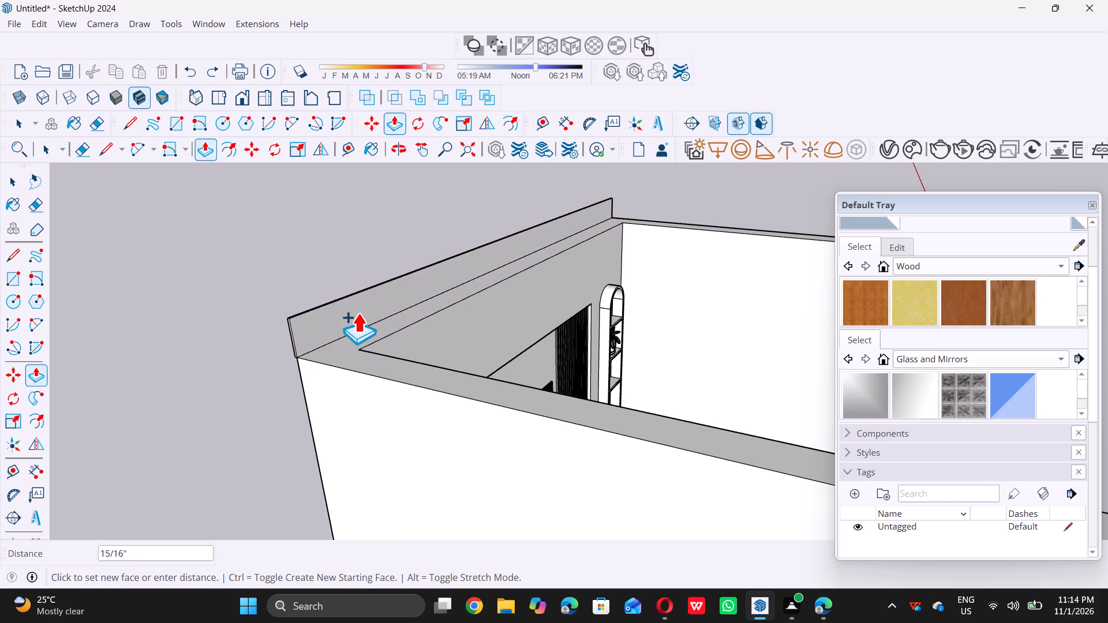
scroll(380, 333, down, 14)
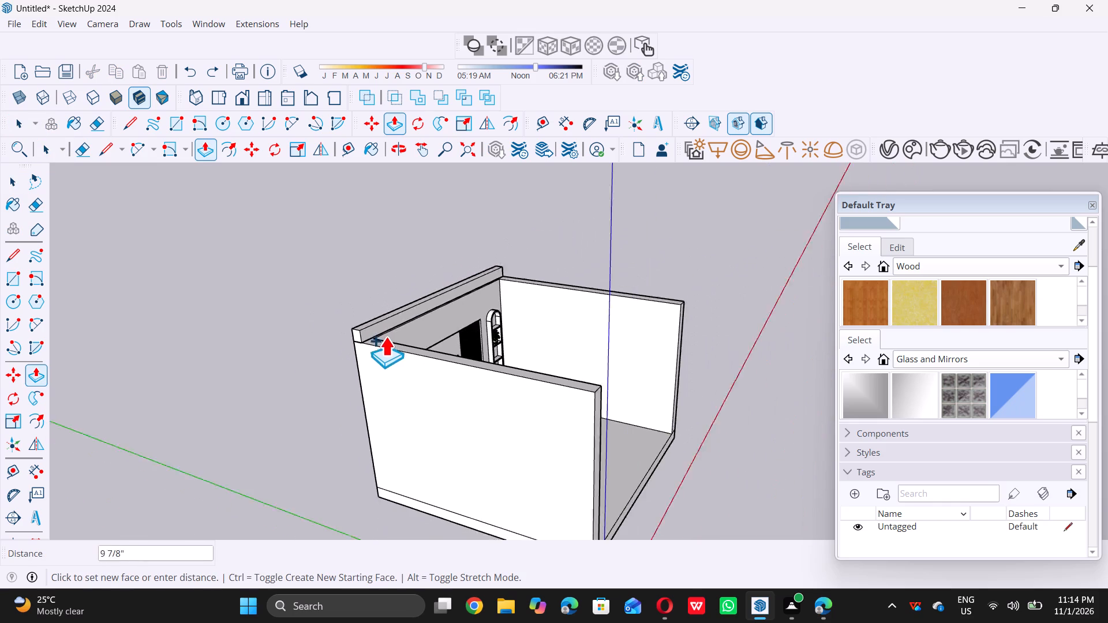
click(575, 400)
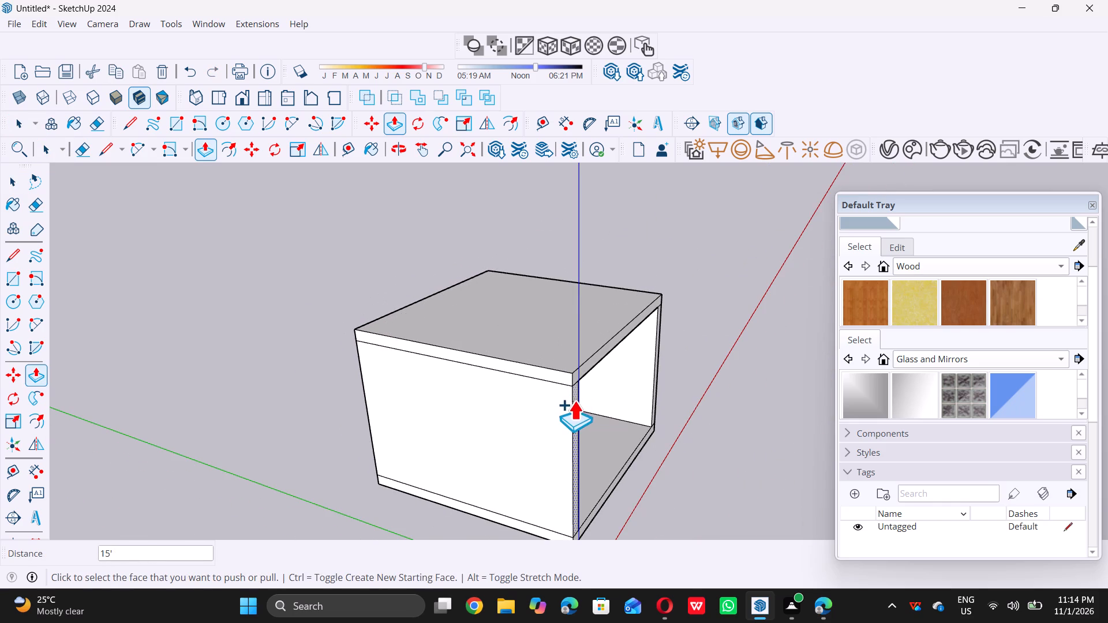
key(space)
Examine the covered room from the front and from below, including the underside of the ceiling.
scroll(426, 374, down, 15)
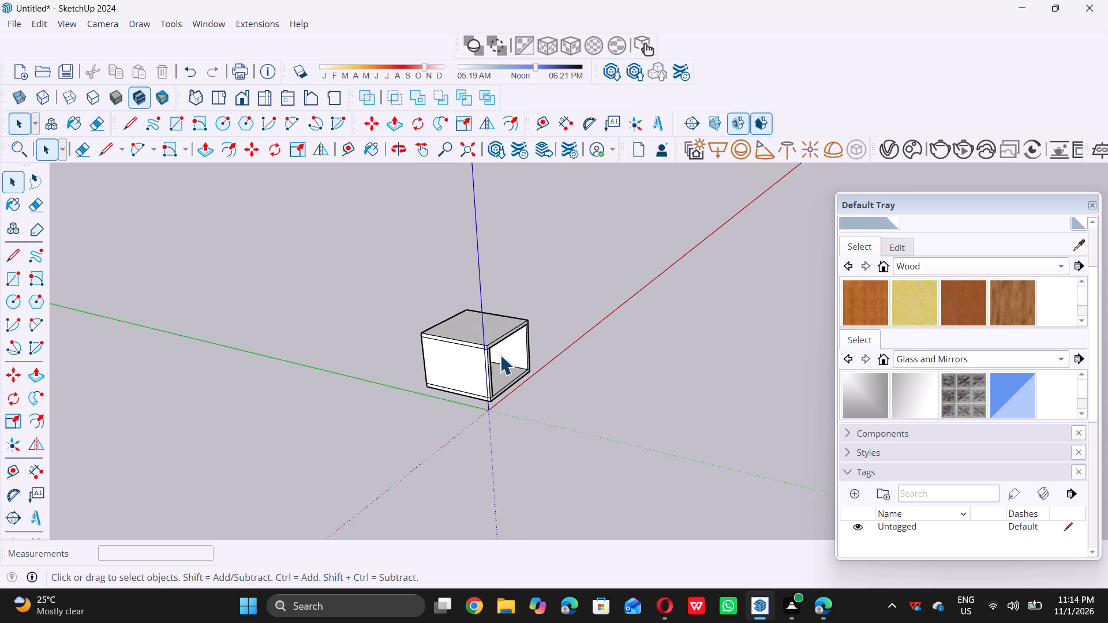
middle_drag(497, 357, 268, 279)
middle_drag(477, 363, 462, 326)
scroll(519, 325, up, 6)
scroll(552, 313, down, 5)
middle_drag(540, 321, 512, 363)
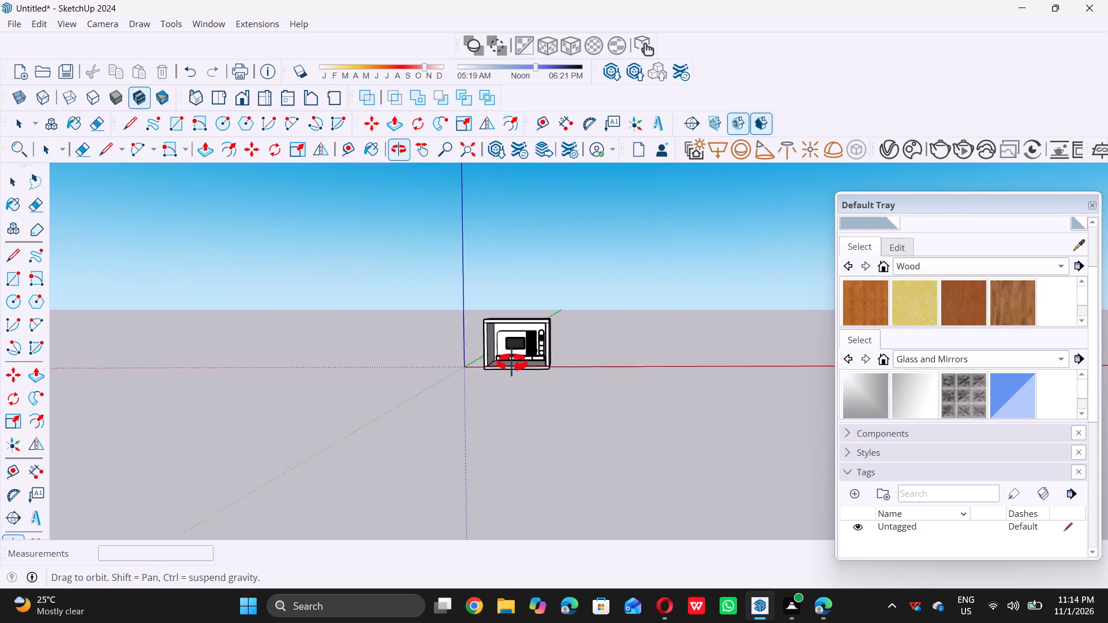
middle_drag(512, 363, 518, 363)
scroll(523, 338, up, 6)
scroll(516, 342, down, 4)
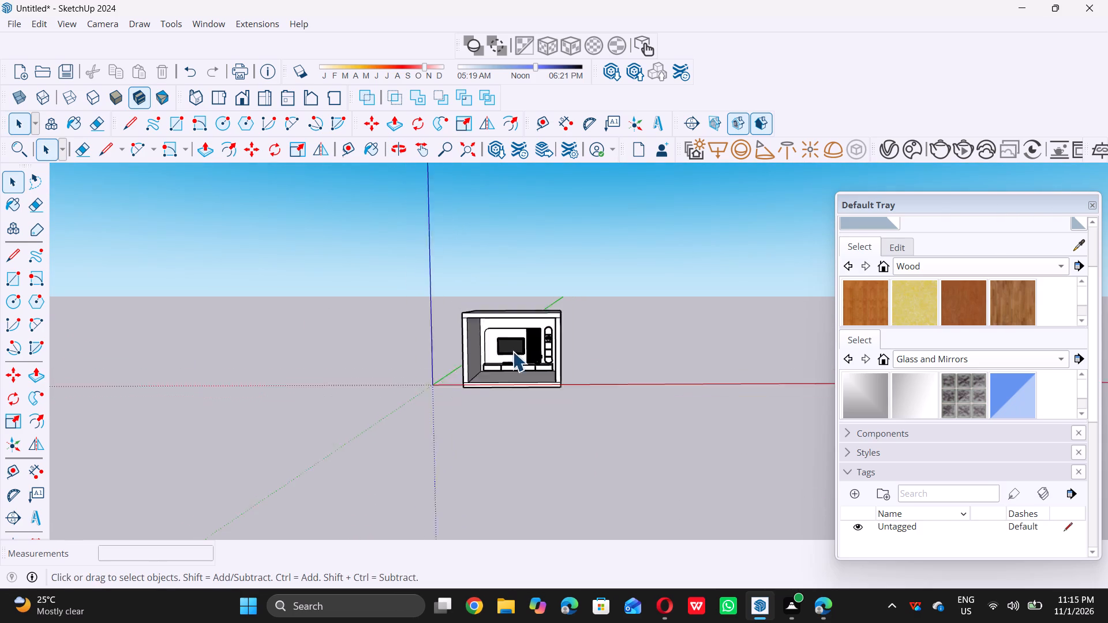
scroll(512, 351, down, 3)
middle_drag(512, 354, 526, 316)
scroll(526, 321, up, 9)
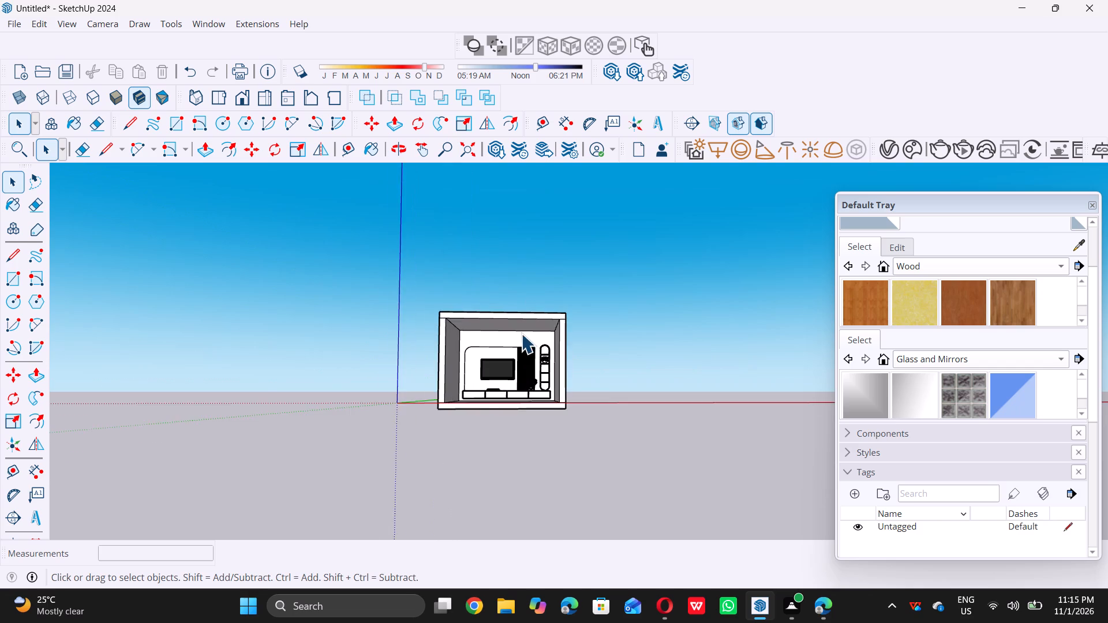
scroll(521, 333, up, 3)
middle_drag(514, 336, 501, 309)
scroll(501, 310, up, 6)
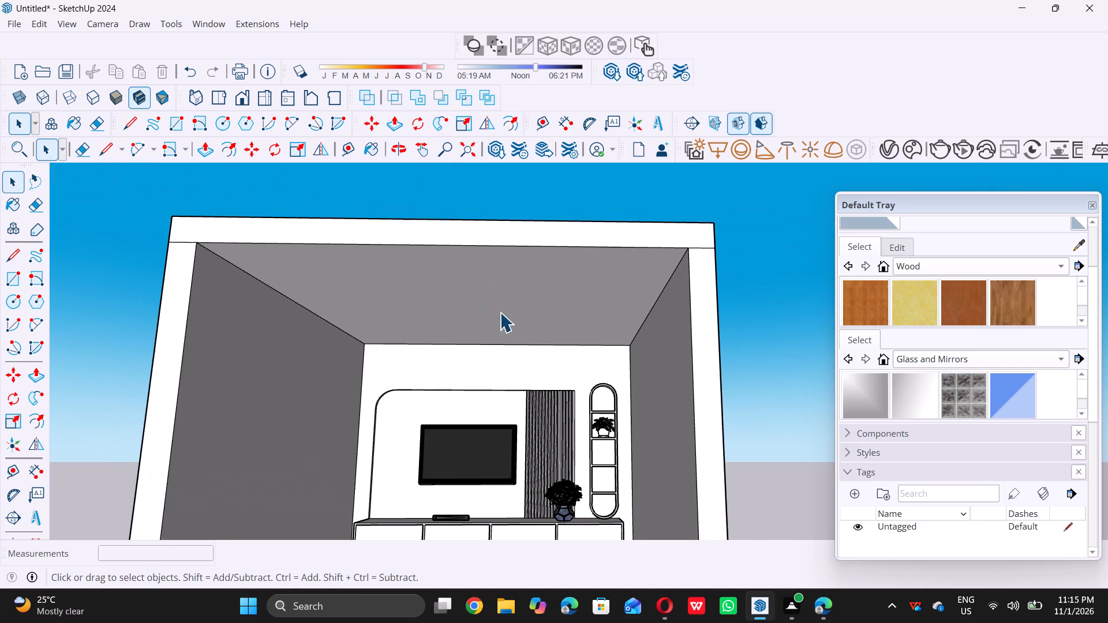
Copy the ceiling's inner face with its edges about 18' 7" sideways along the red axis, clear of the room.
triple_click(493, 311)
scroll(485, 320, down, 6)
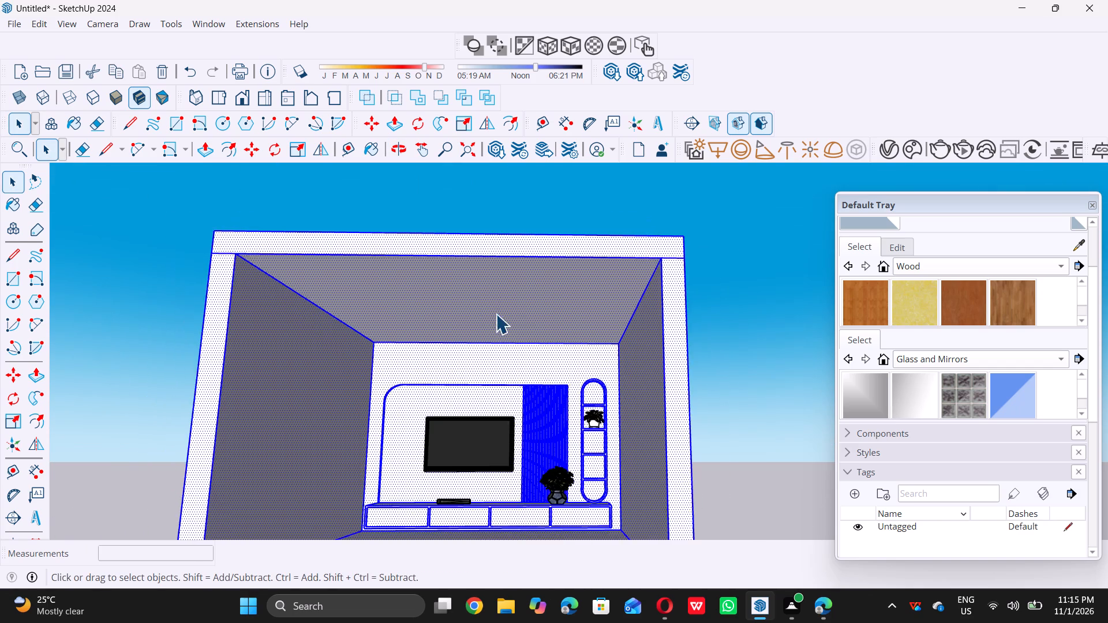
scroll(494, 321, down, 7)
double_click(520, 257)
scroll(498, 320, up, 3)
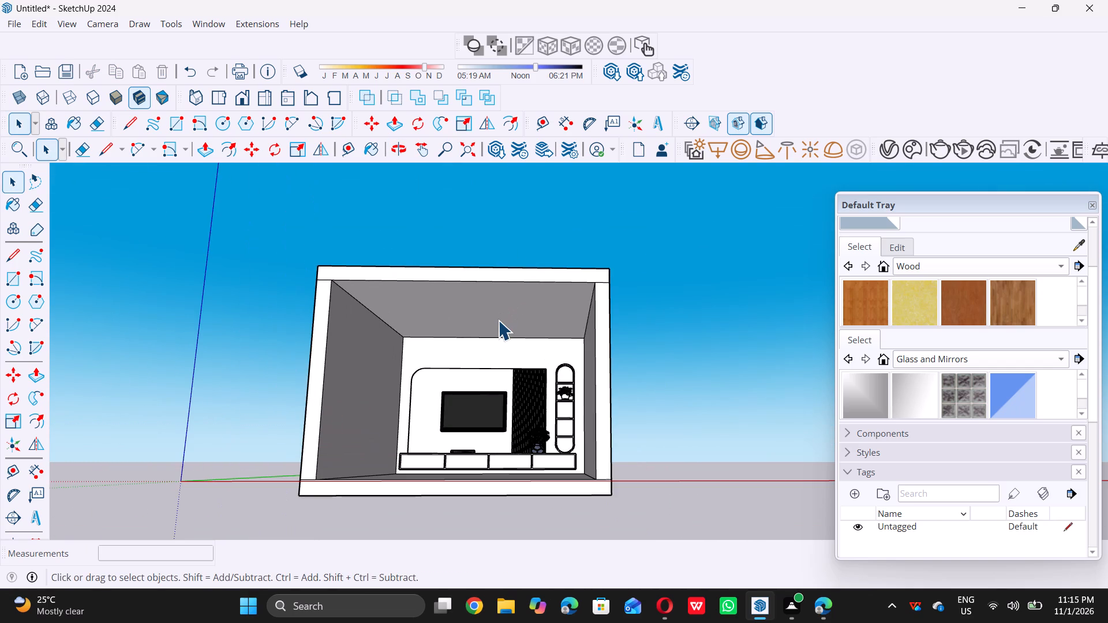
double_click(498, 320)
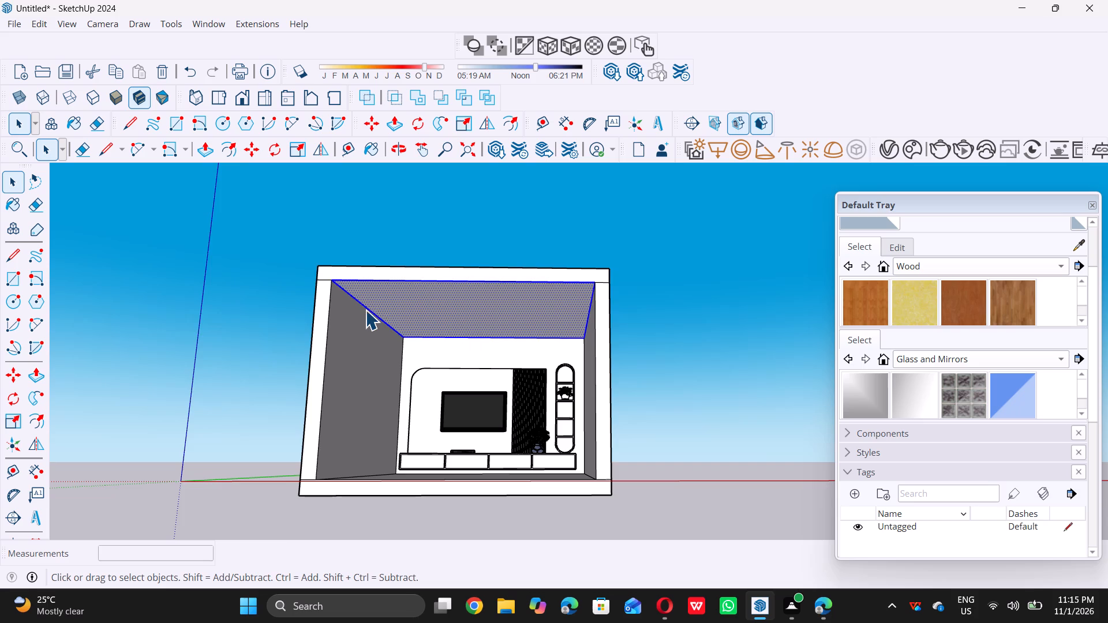
scroll(355, 294, up, 6)
key(m)
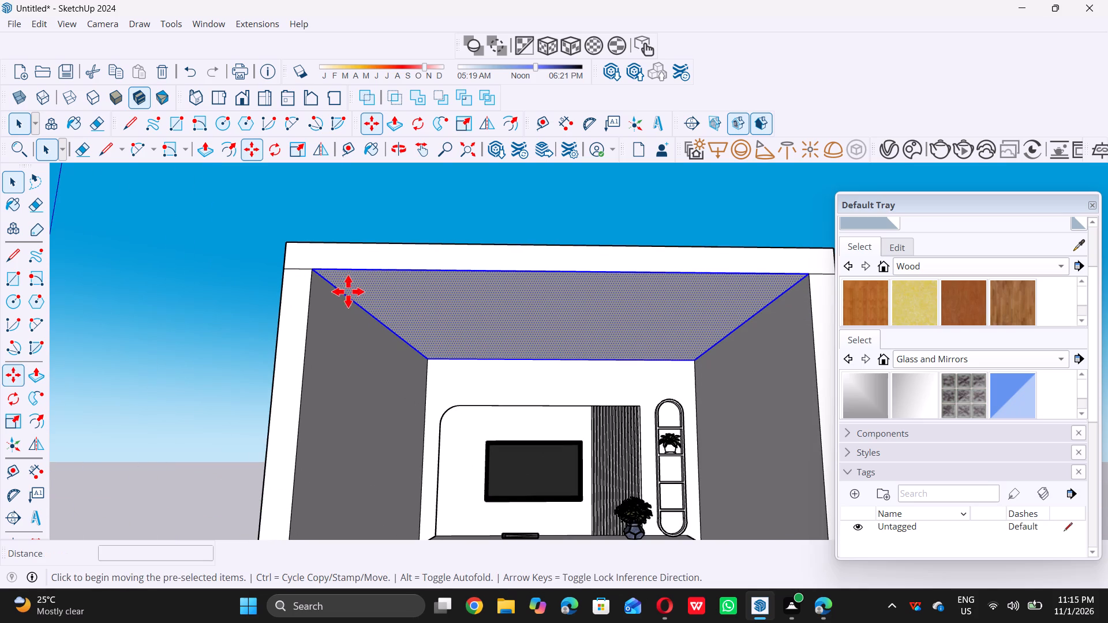
double_click(310, 269)
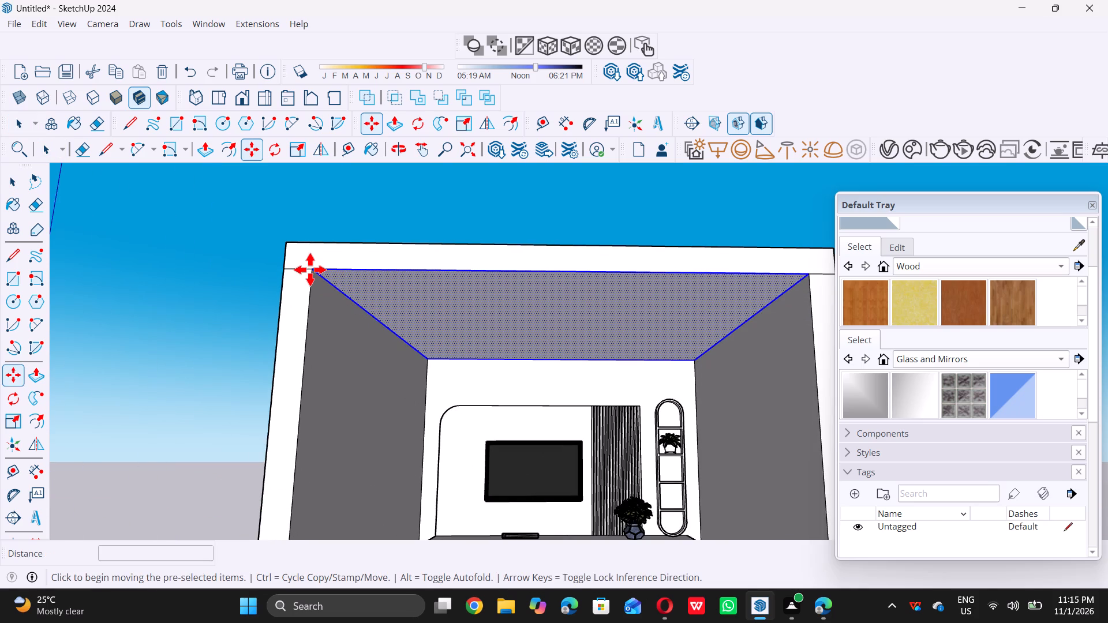
scroll(310, 269, down, 11)
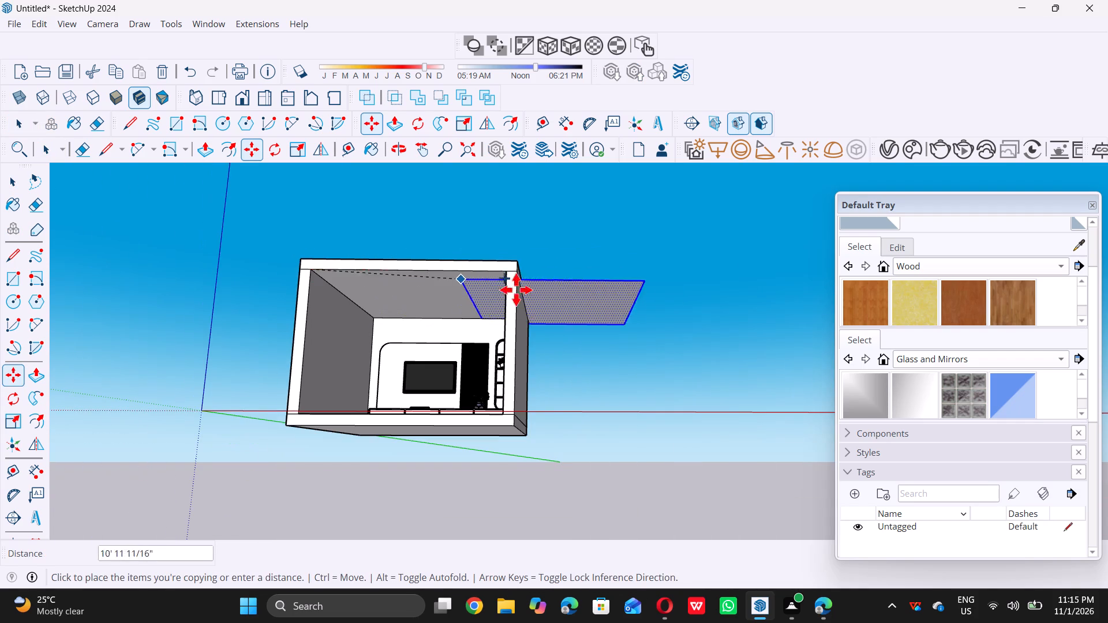
click(580, 274)
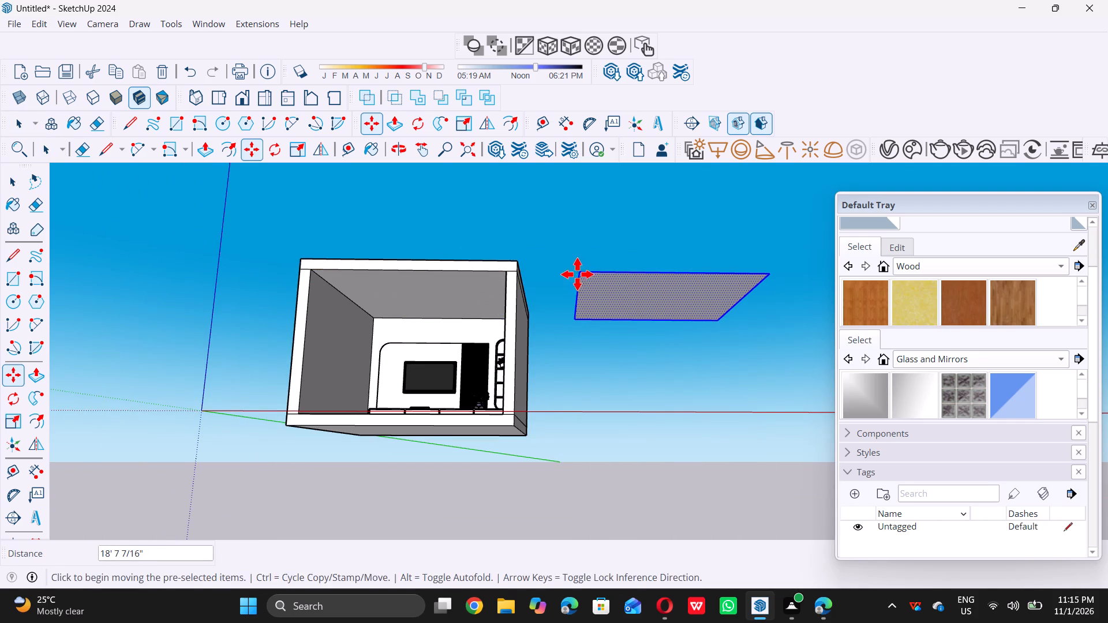
key(space)
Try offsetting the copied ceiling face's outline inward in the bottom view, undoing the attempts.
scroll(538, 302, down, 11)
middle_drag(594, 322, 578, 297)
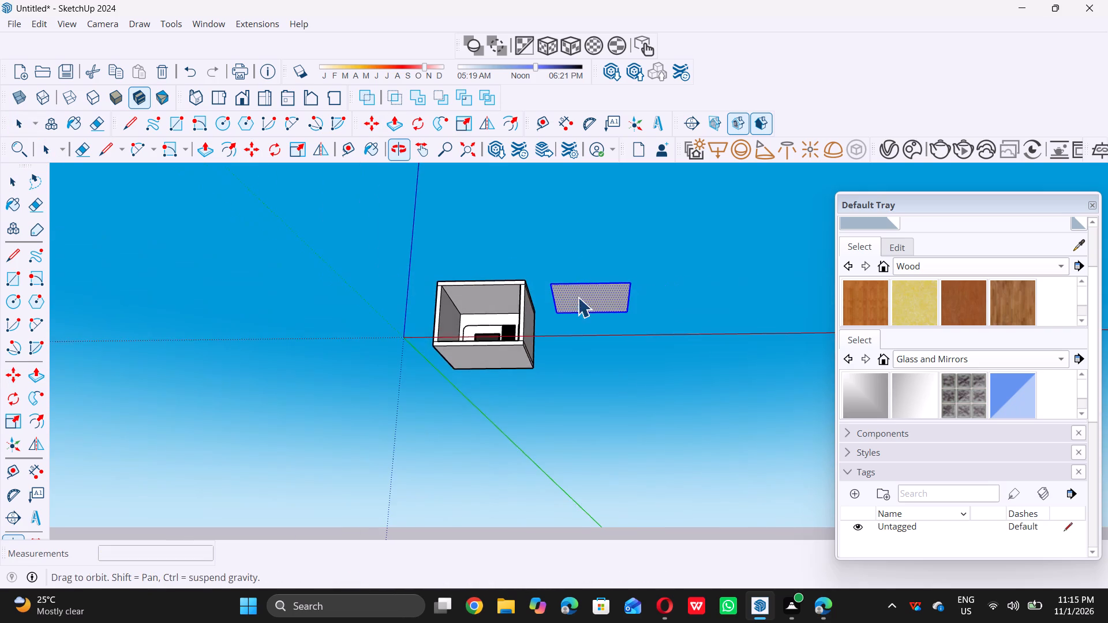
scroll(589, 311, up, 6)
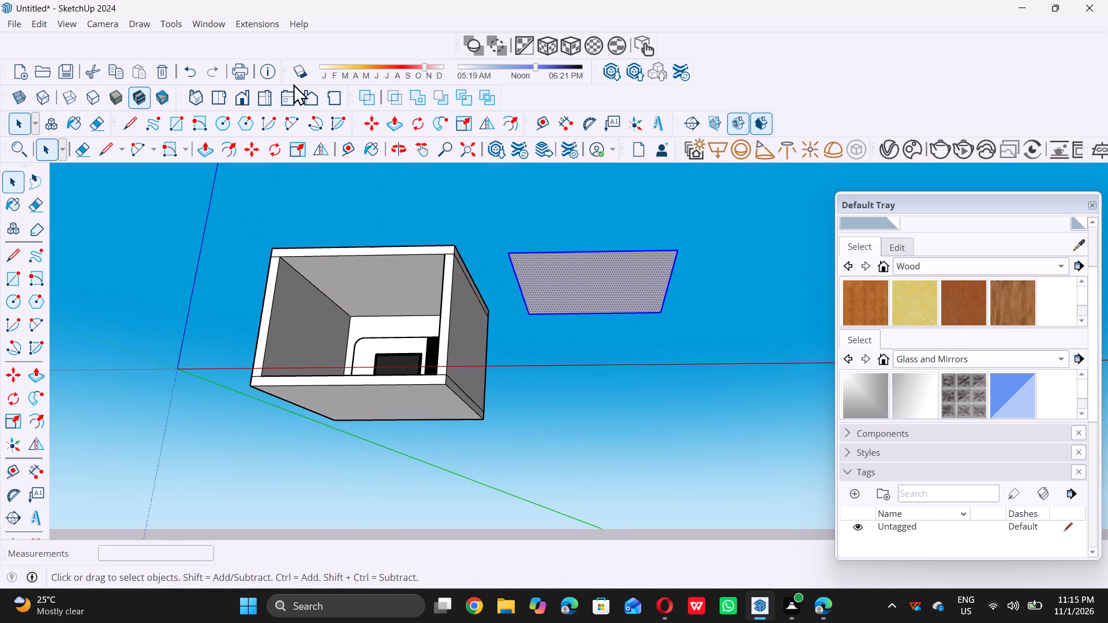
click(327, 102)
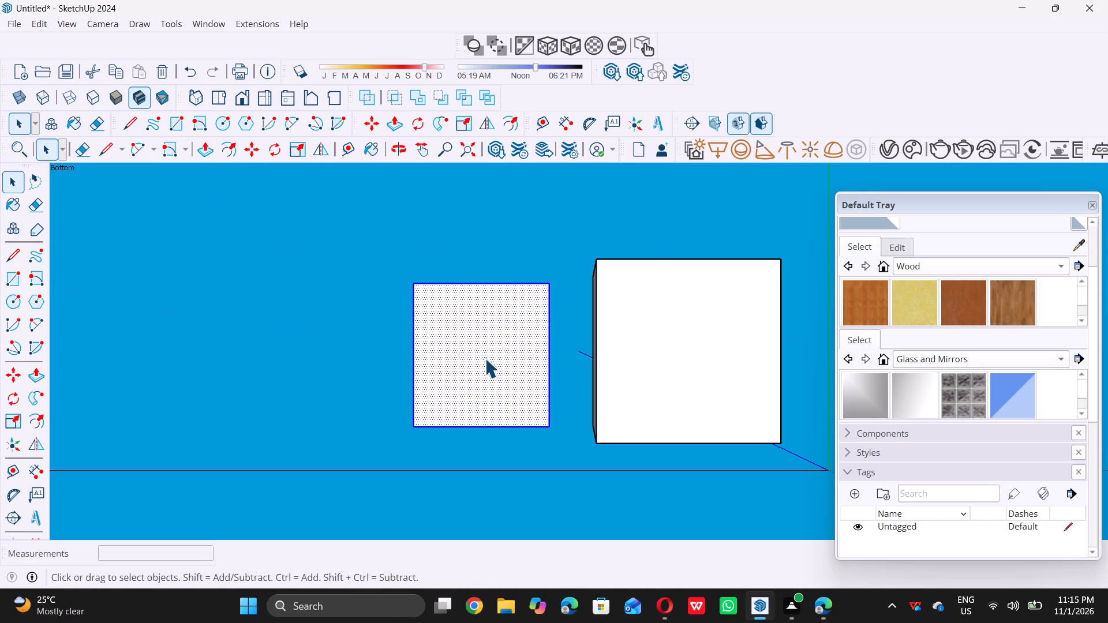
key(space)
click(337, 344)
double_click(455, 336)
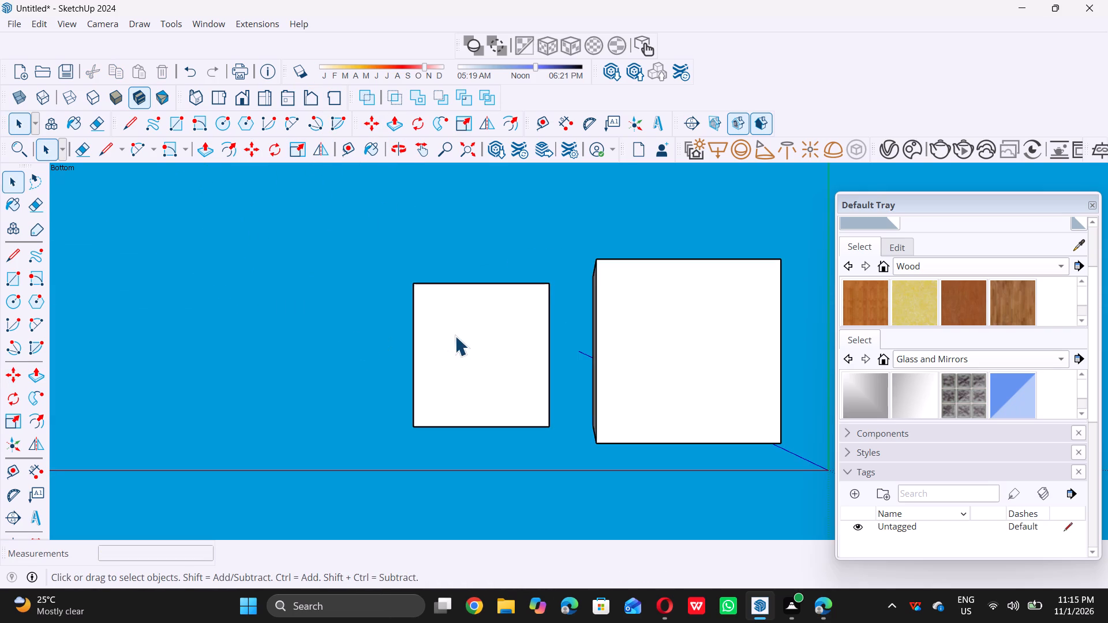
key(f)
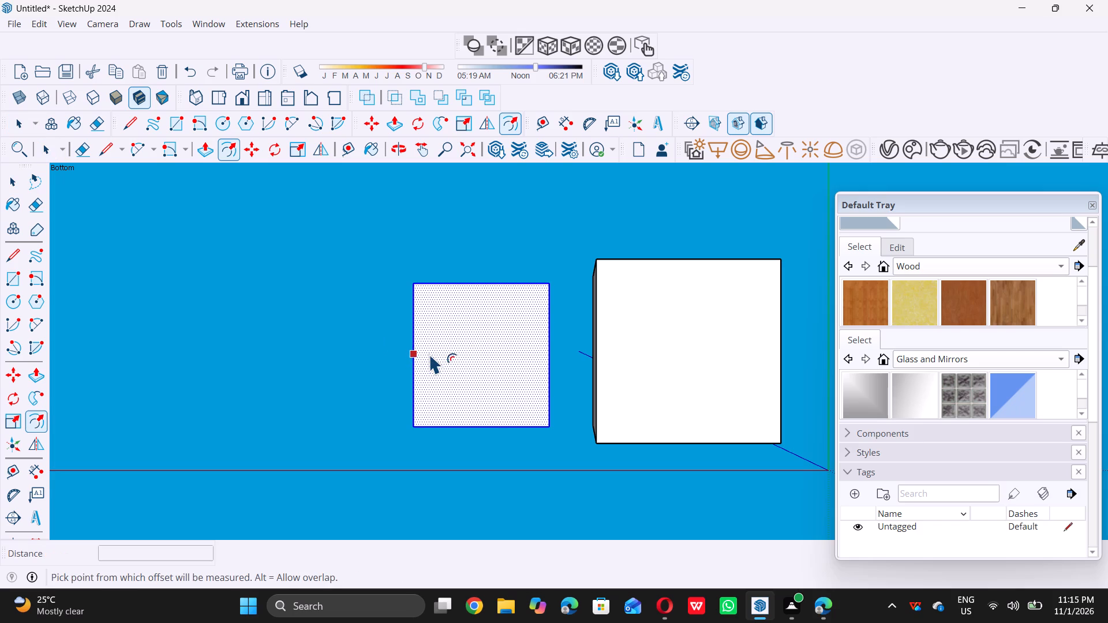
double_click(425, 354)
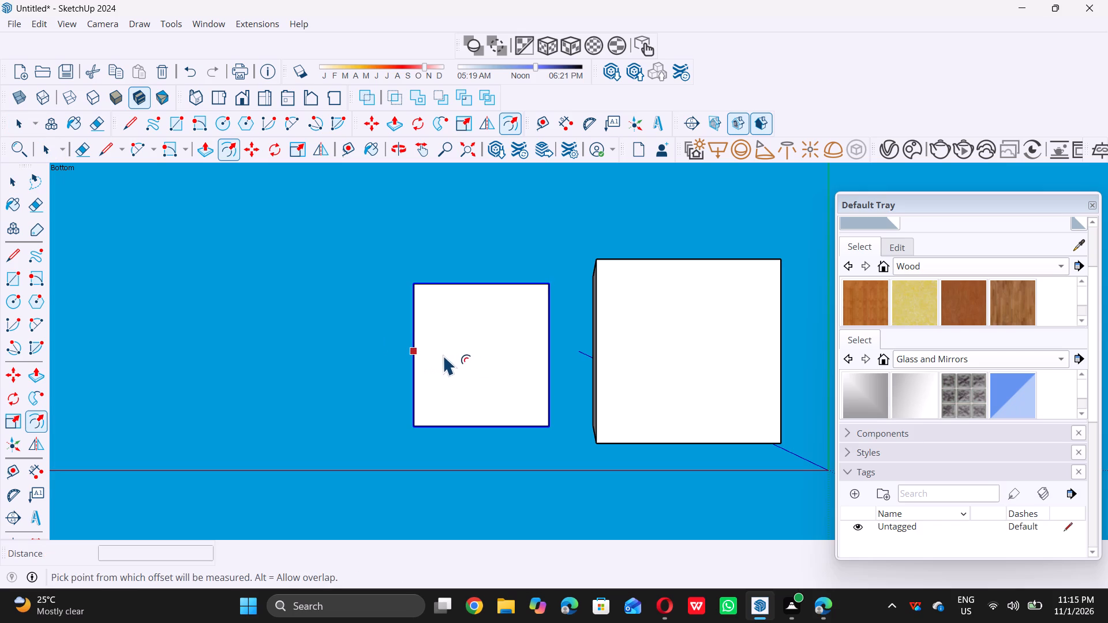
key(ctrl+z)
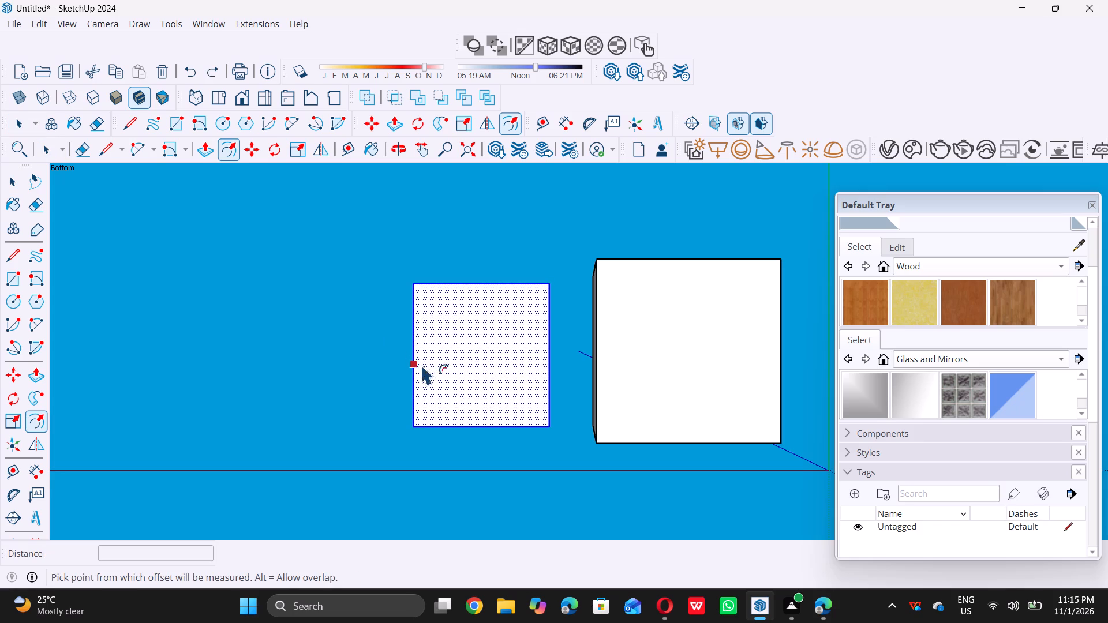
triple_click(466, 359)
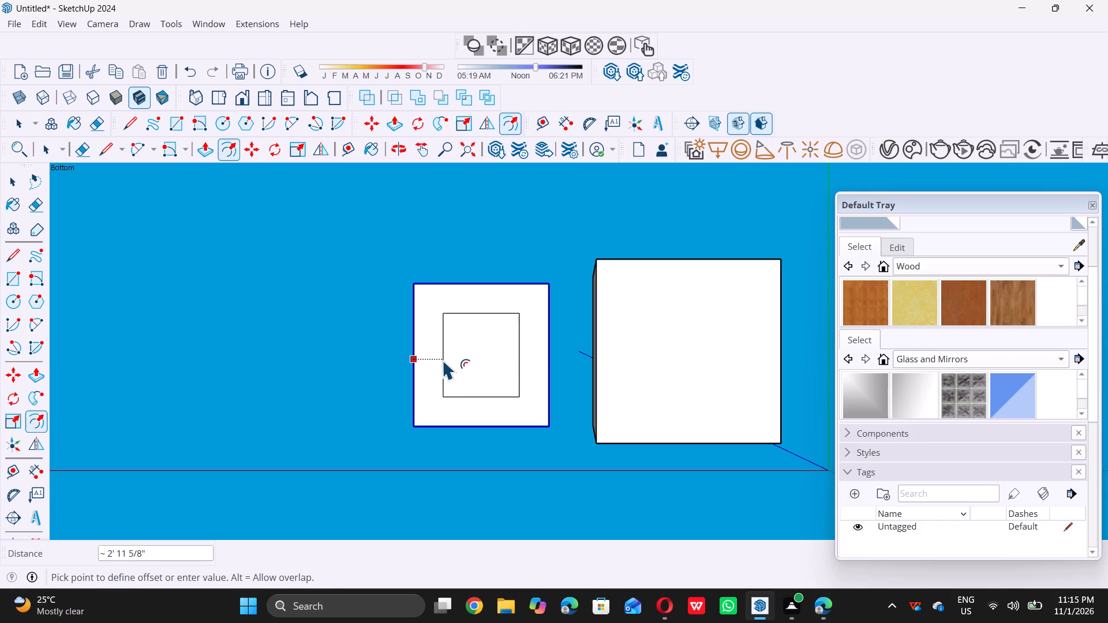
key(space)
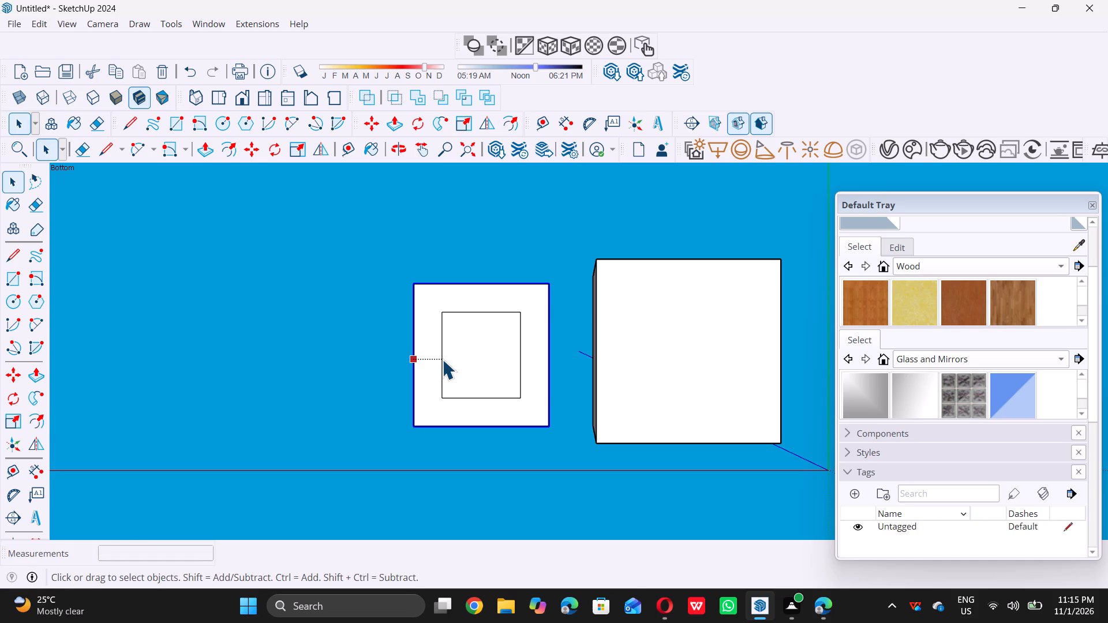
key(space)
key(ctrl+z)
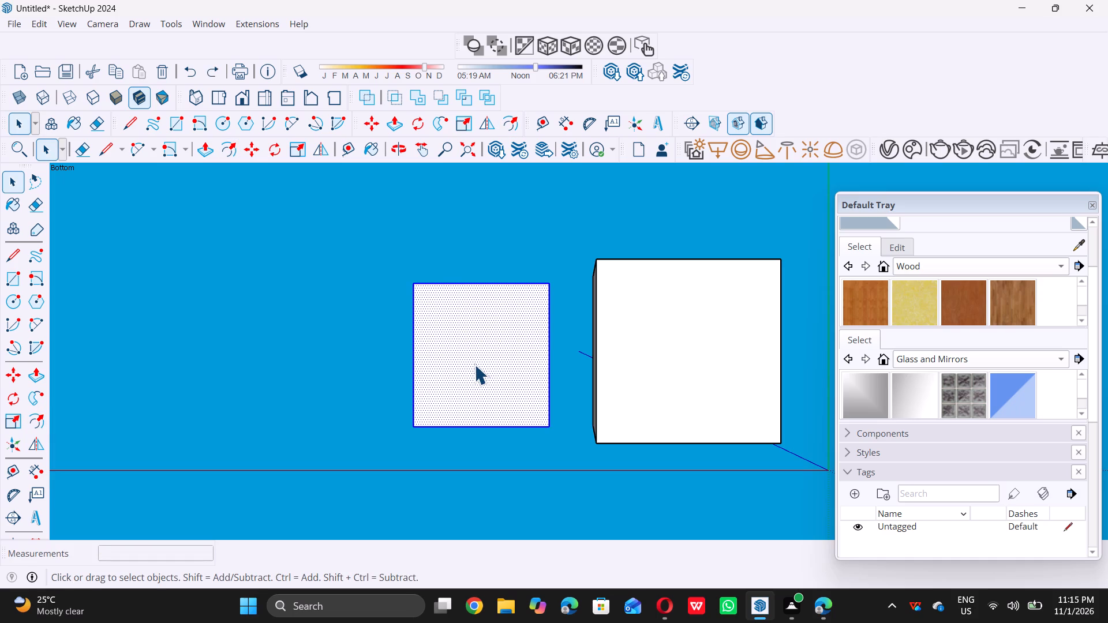
Draw a circle with a radius of about 3' 3" centred on the copied ceiling face.
key(c)
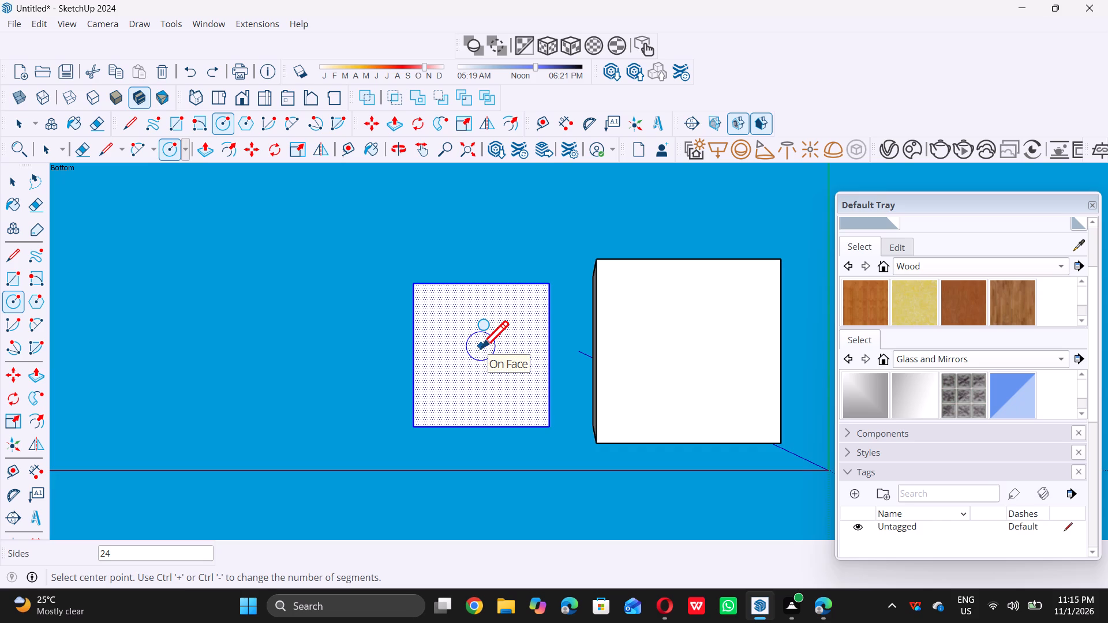
click(481, 347)
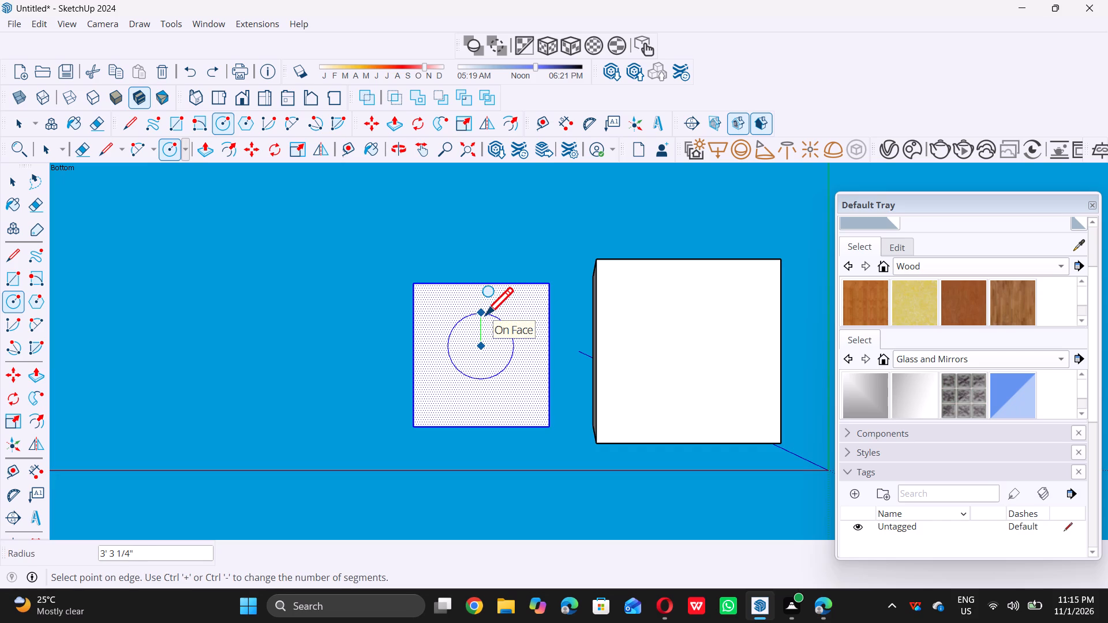
click(485, 313)
key(space)
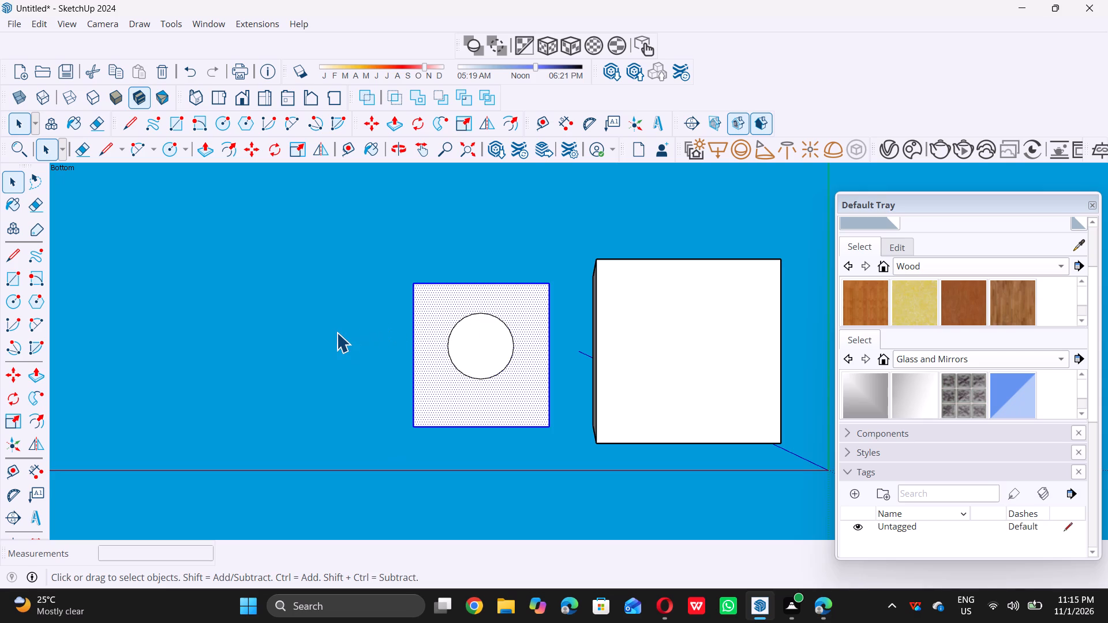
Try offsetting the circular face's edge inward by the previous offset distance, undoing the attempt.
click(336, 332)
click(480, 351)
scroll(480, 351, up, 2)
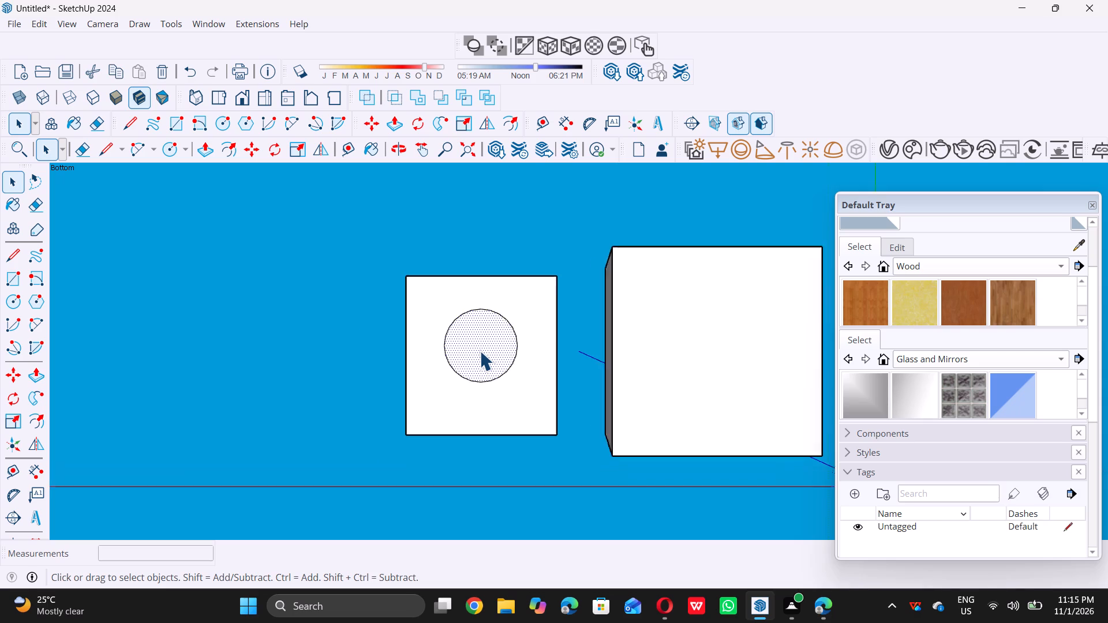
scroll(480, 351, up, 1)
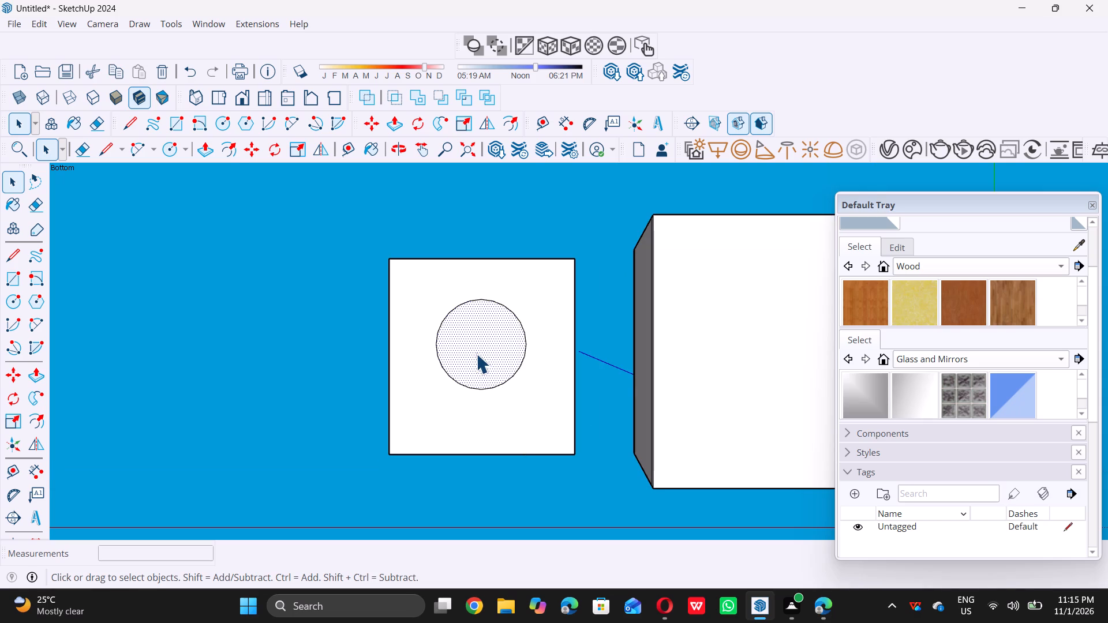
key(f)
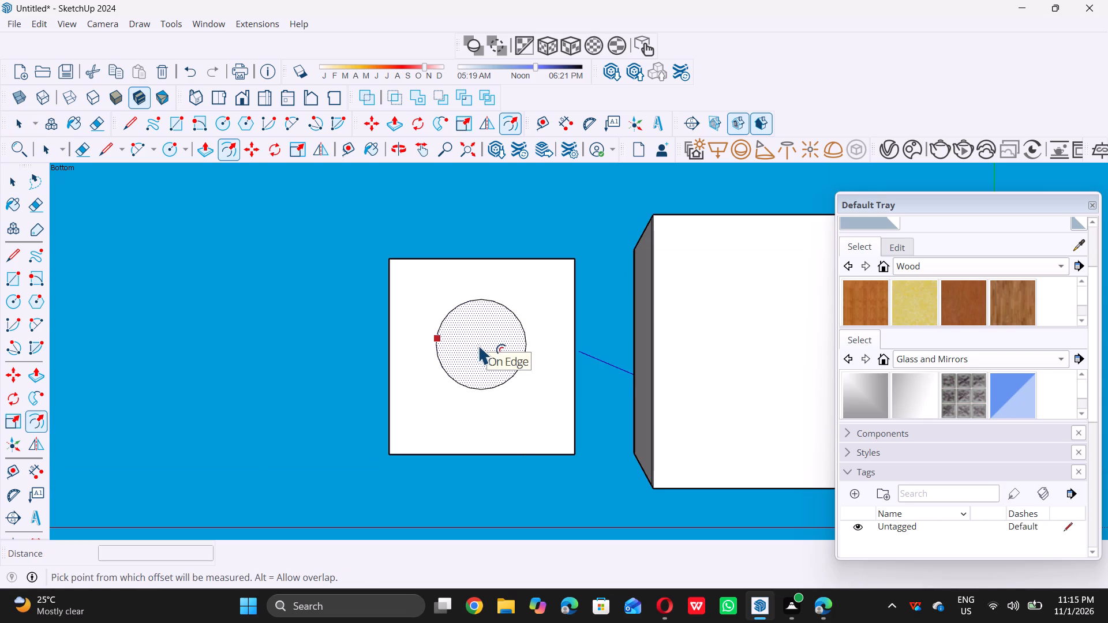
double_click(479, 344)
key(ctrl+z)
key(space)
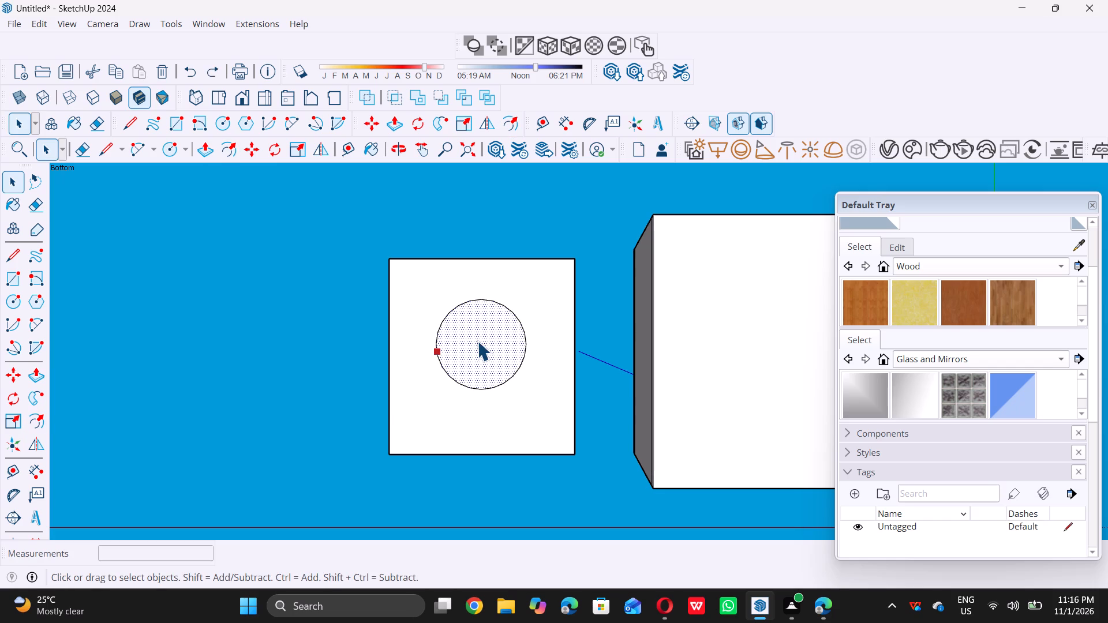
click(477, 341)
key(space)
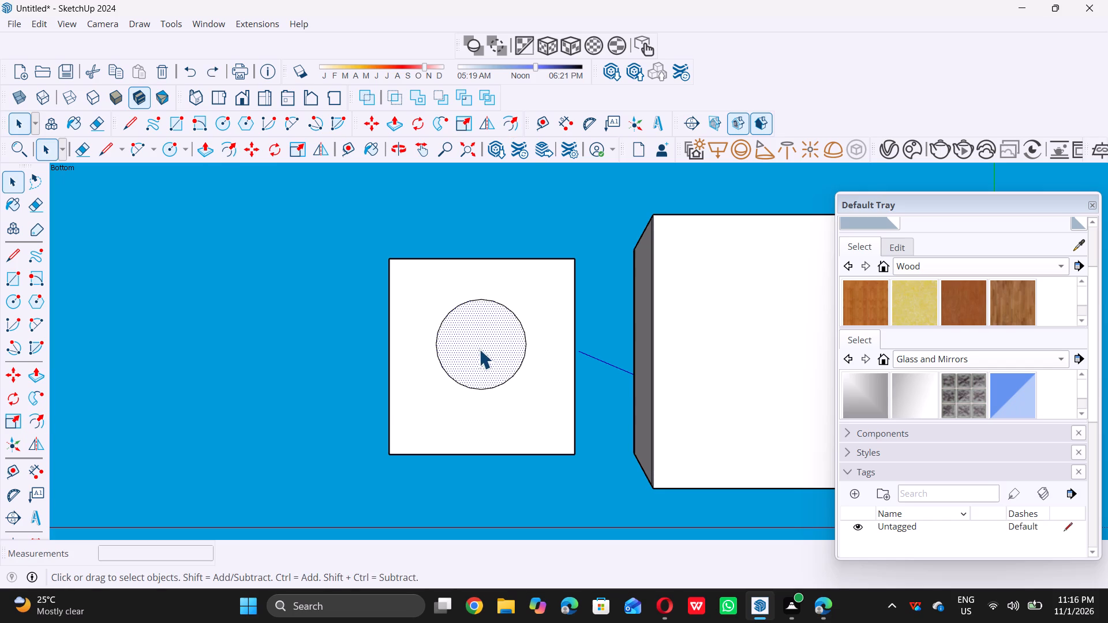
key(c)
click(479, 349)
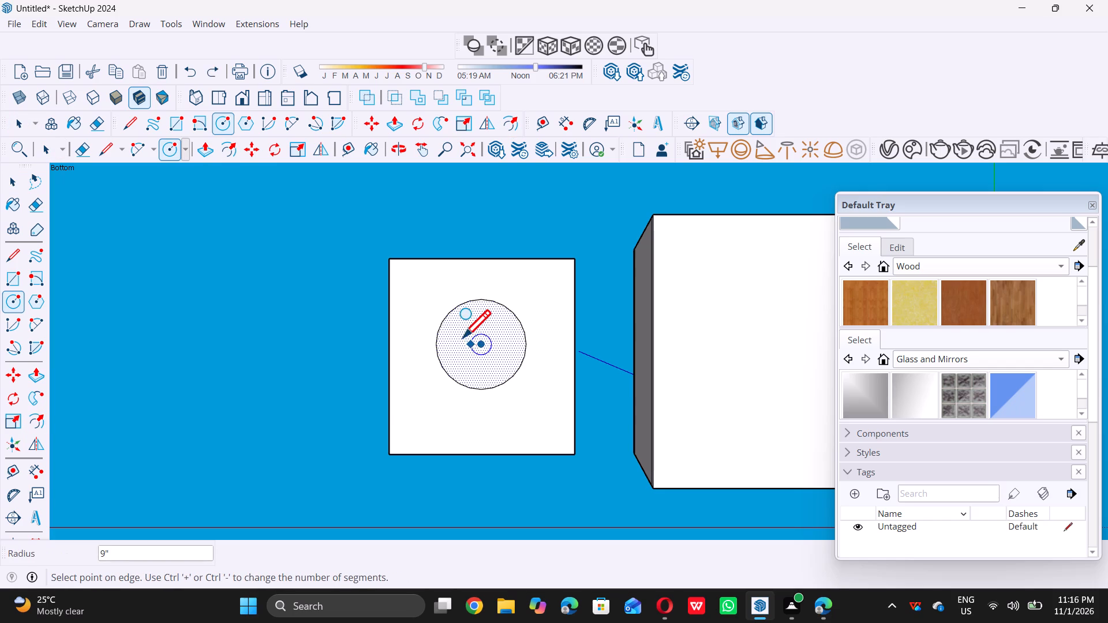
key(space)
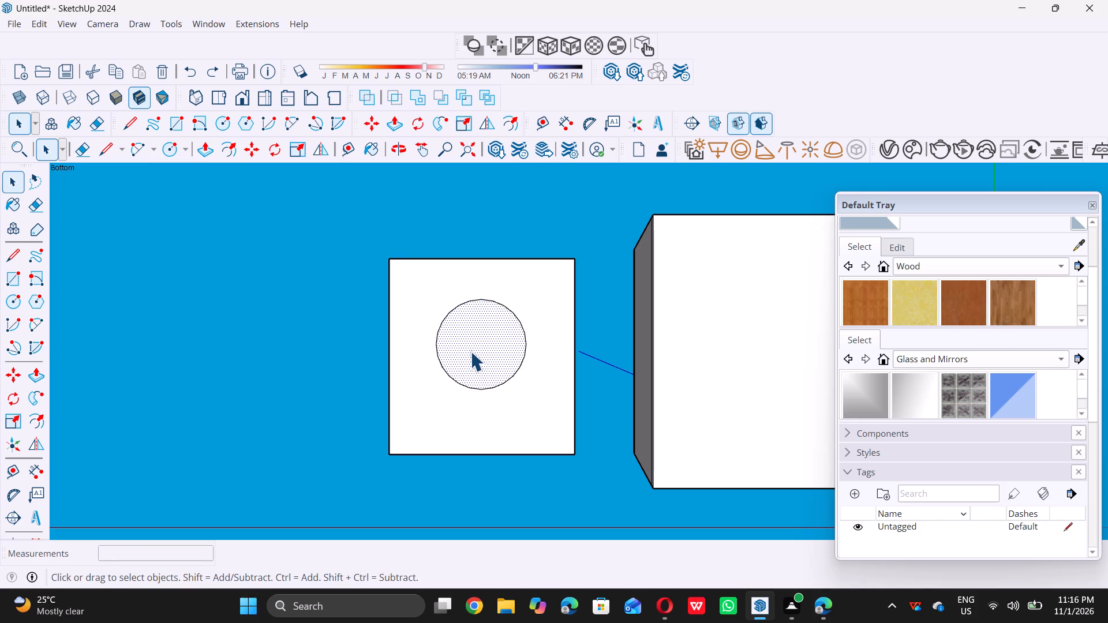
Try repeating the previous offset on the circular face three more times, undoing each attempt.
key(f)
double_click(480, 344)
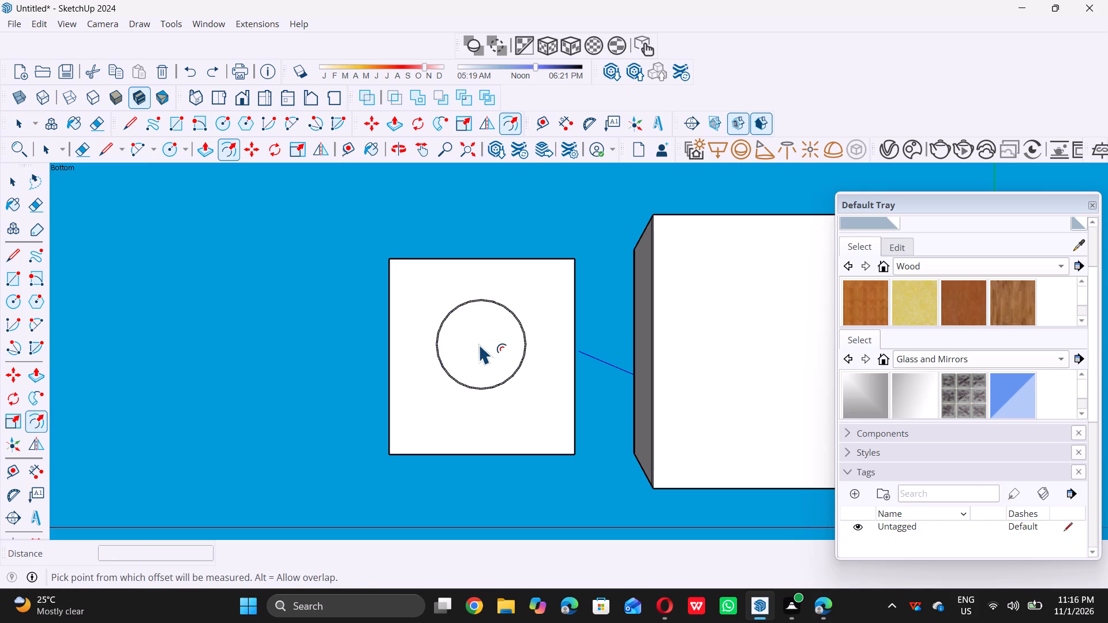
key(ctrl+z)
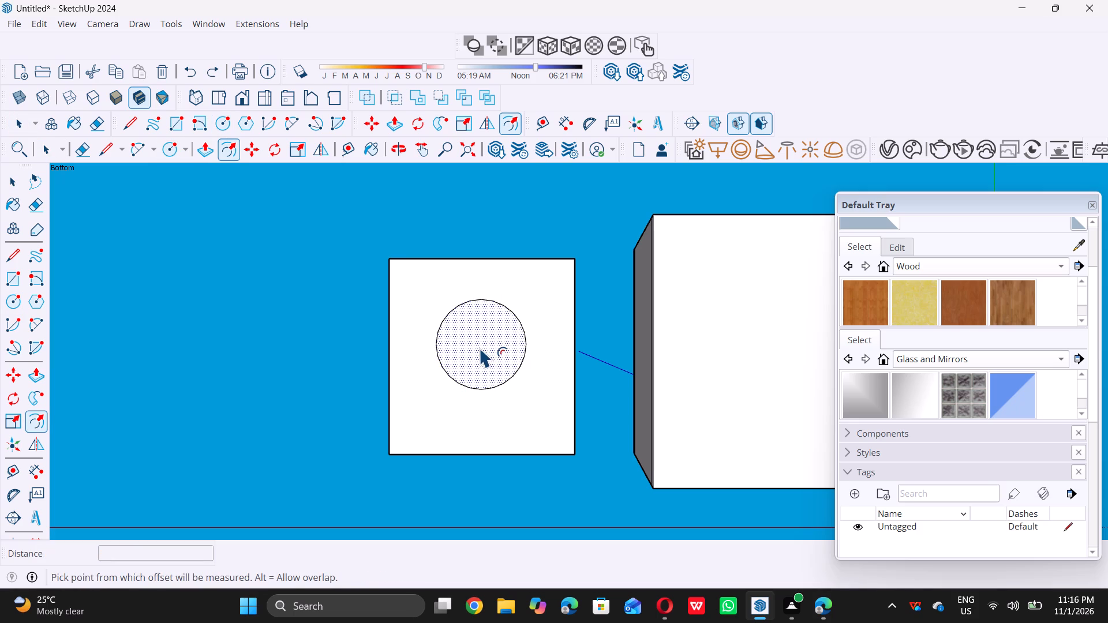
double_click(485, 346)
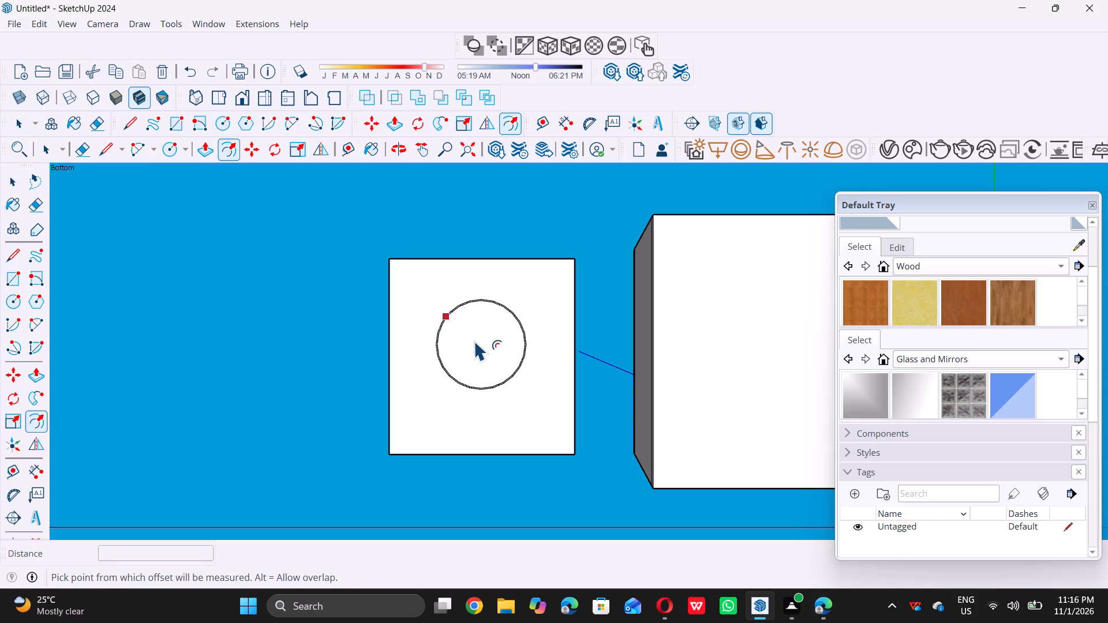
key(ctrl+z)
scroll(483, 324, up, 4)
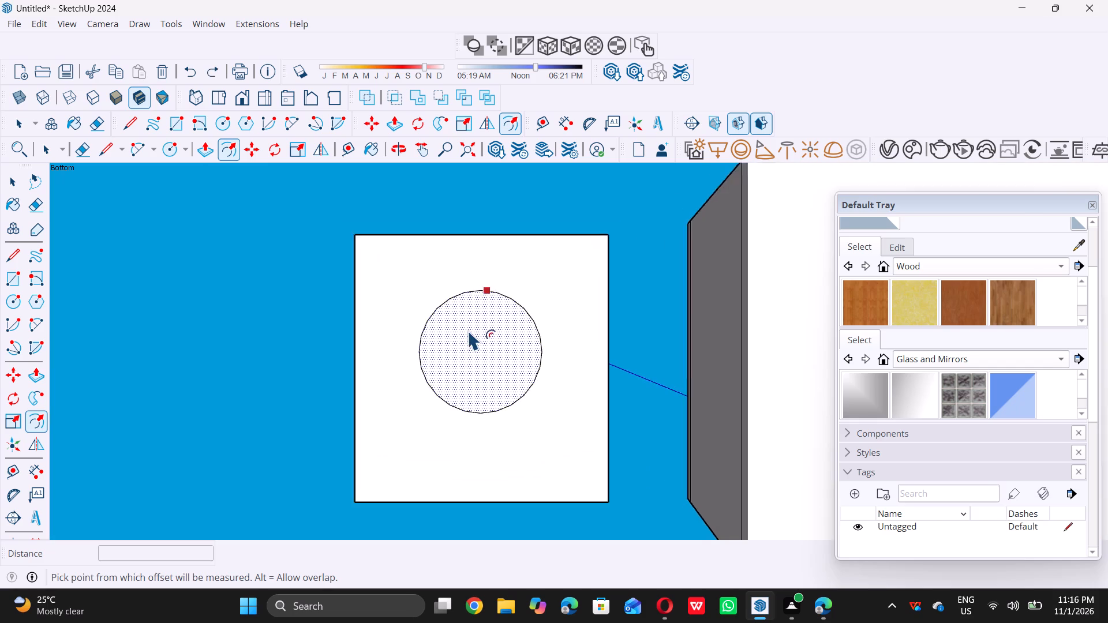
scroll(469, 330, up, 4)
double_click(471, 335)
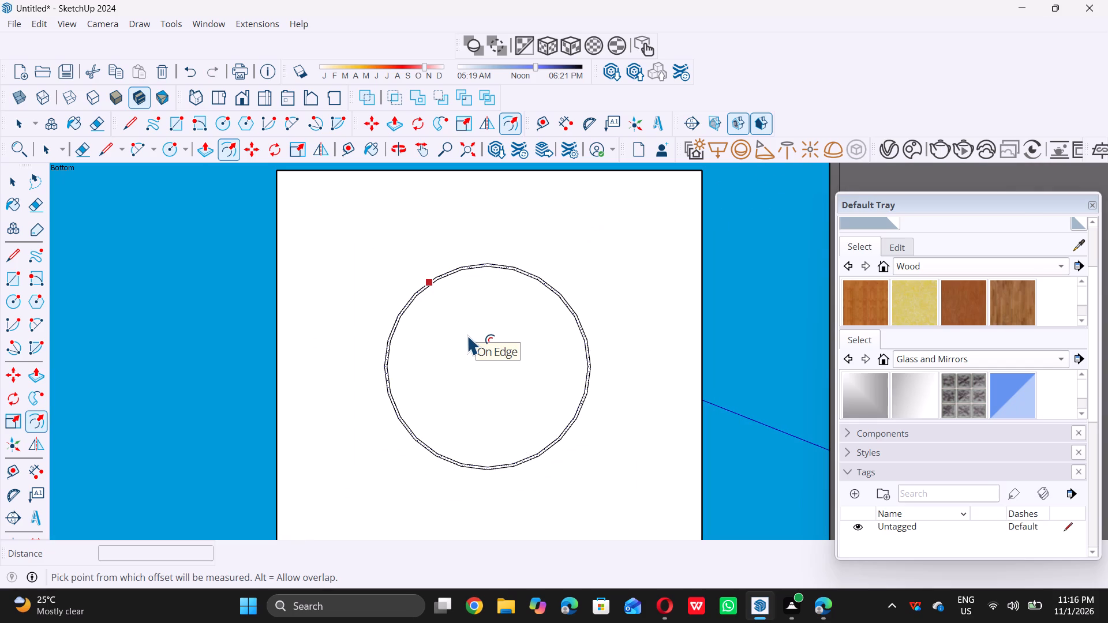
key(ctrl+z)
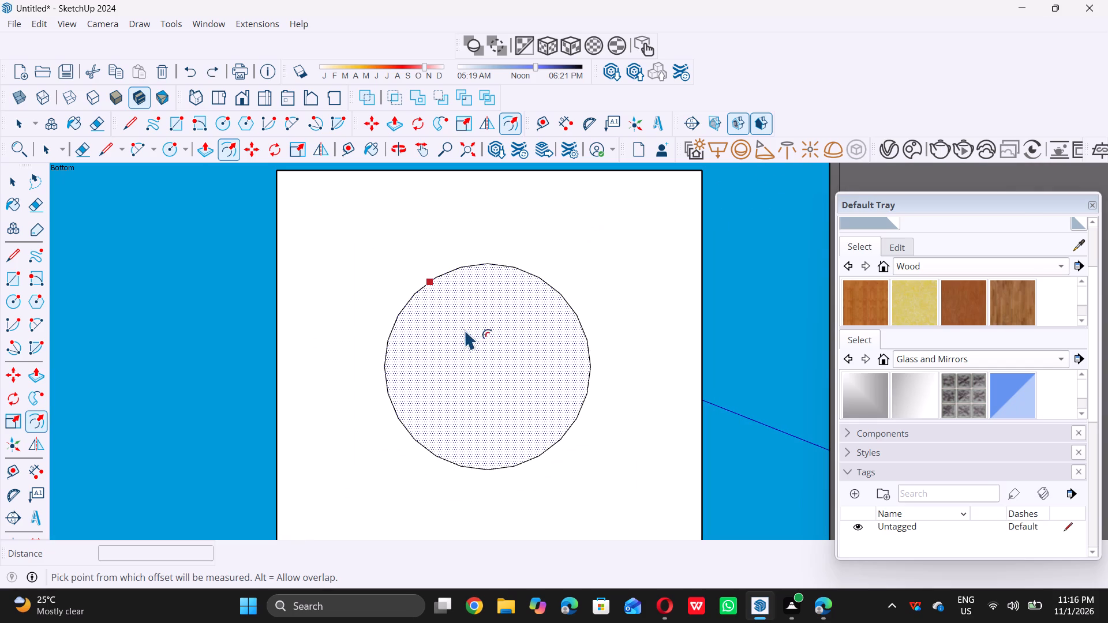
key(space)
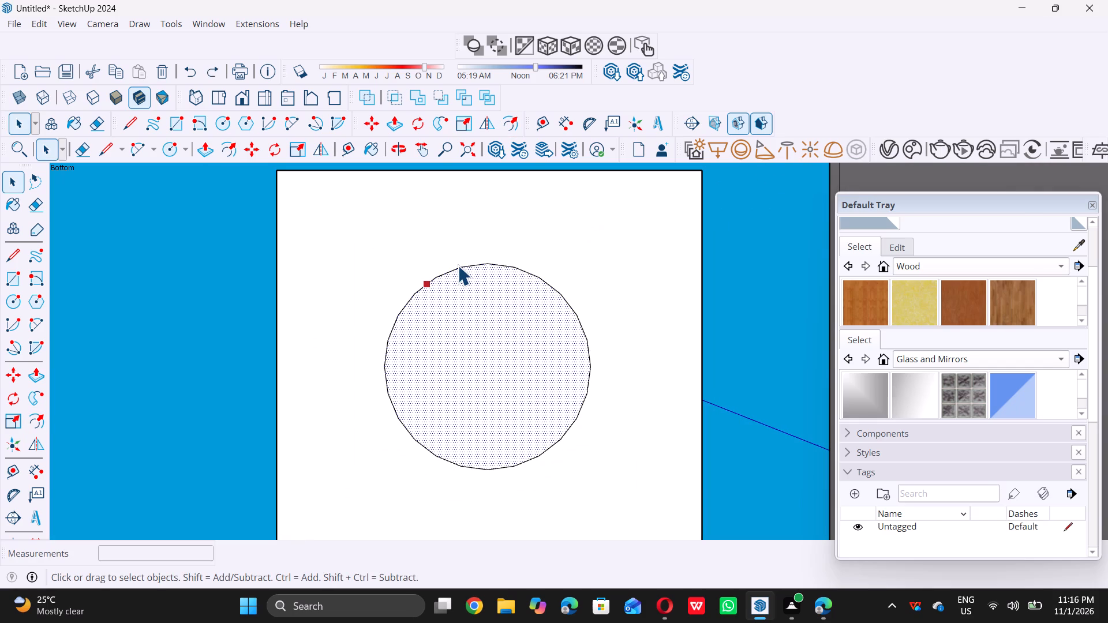
Look through the Default Tray's materials, tags and scenes sections with the ceiling circle's edge and adjoining faces selected.
double_click(458, 267)
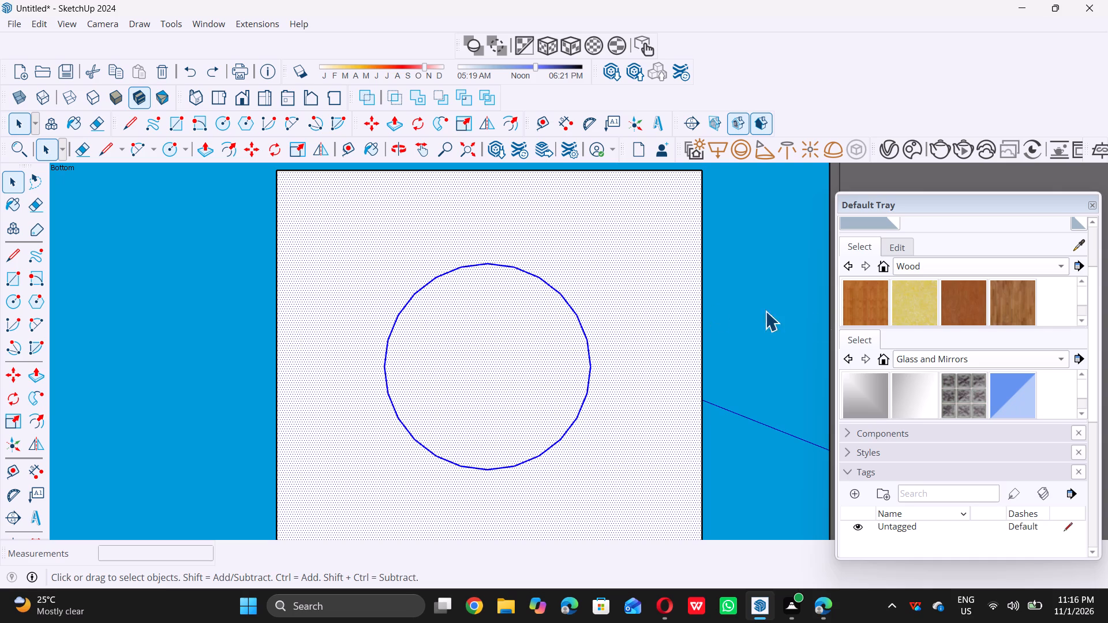
scroll(816, 317, down, 4)
scroll(854, 430, down, 5)
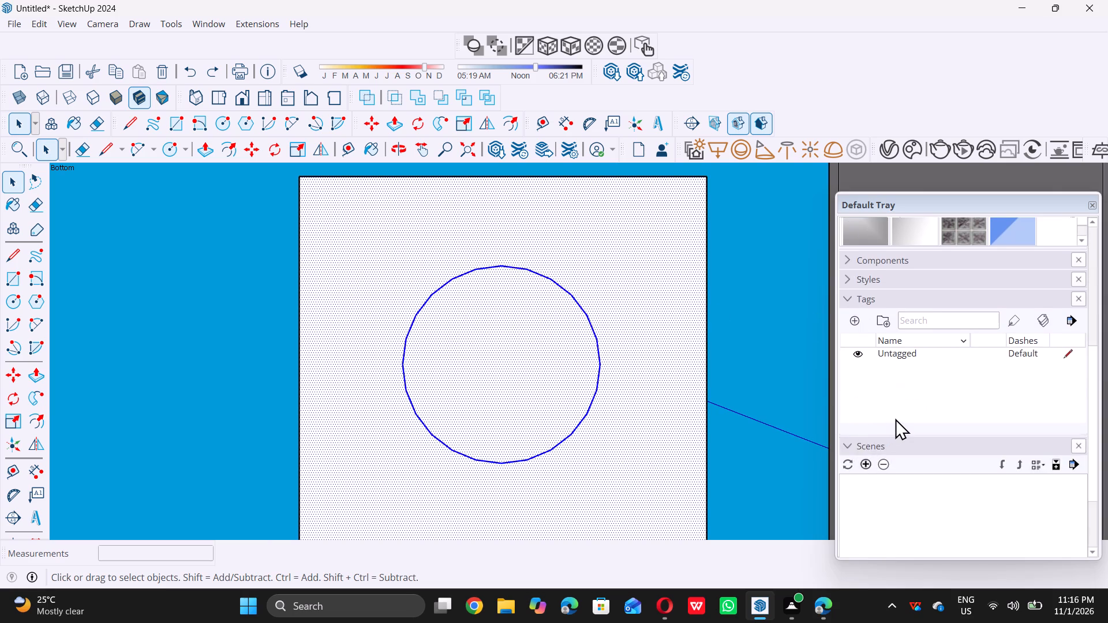
scroll(895, 418, down, 5)
scroll(896, 418, up, 1)
scroll(896, 418, down, 6)
scroll(896, 418, up, 1)
scroll(896, 418, down, 12)
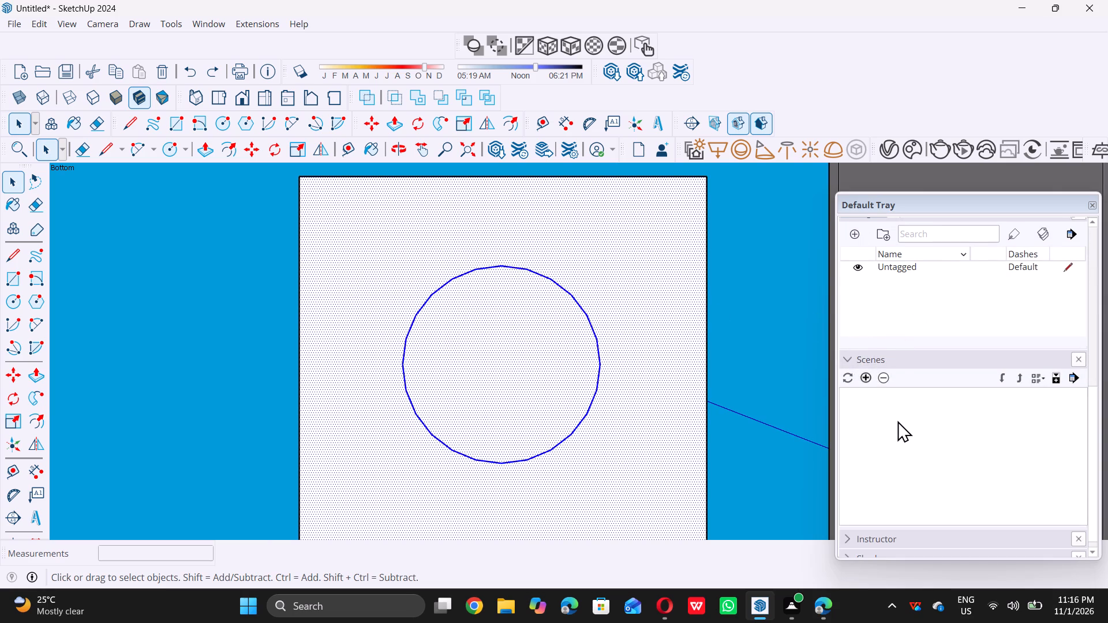
scroll(897, 421, down, 6)
scroll(897, 421, up, 6)
scroll(904, 355, up, 15)
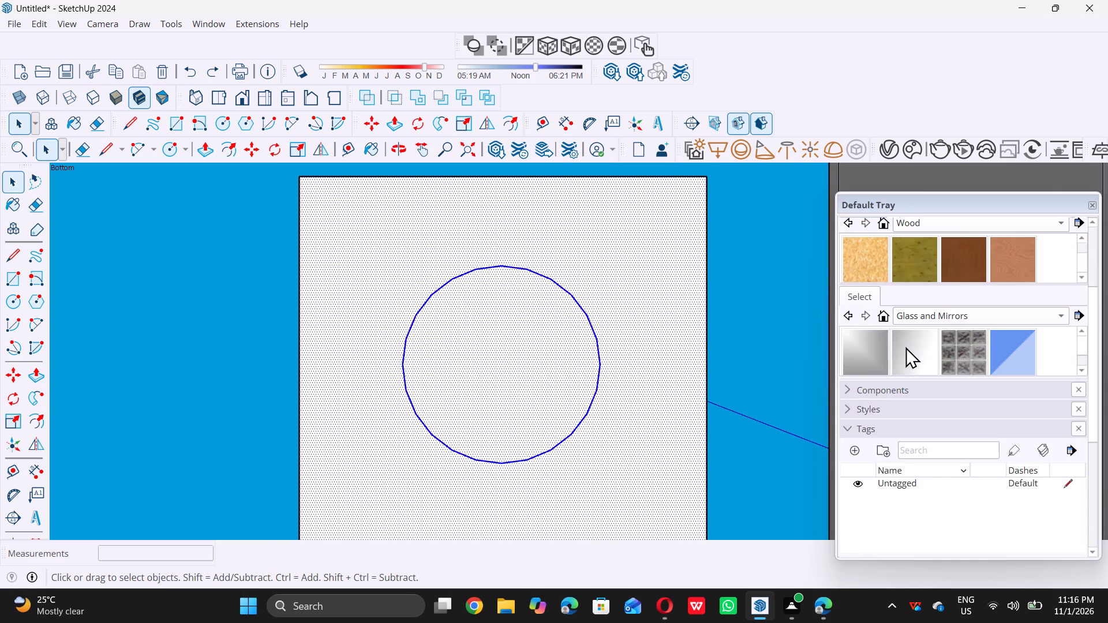
scroll(905, 347, down, 20)
scroll(905, 347, down, 8)
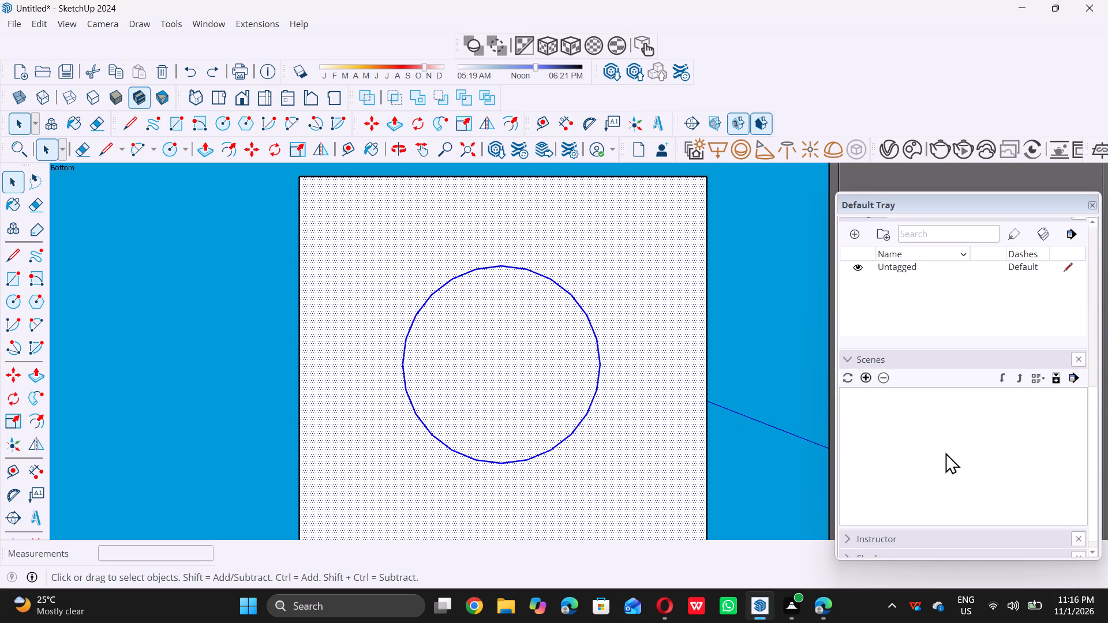
scroll(948, 509, down, 20)
scroll(948, 509, down, 1)
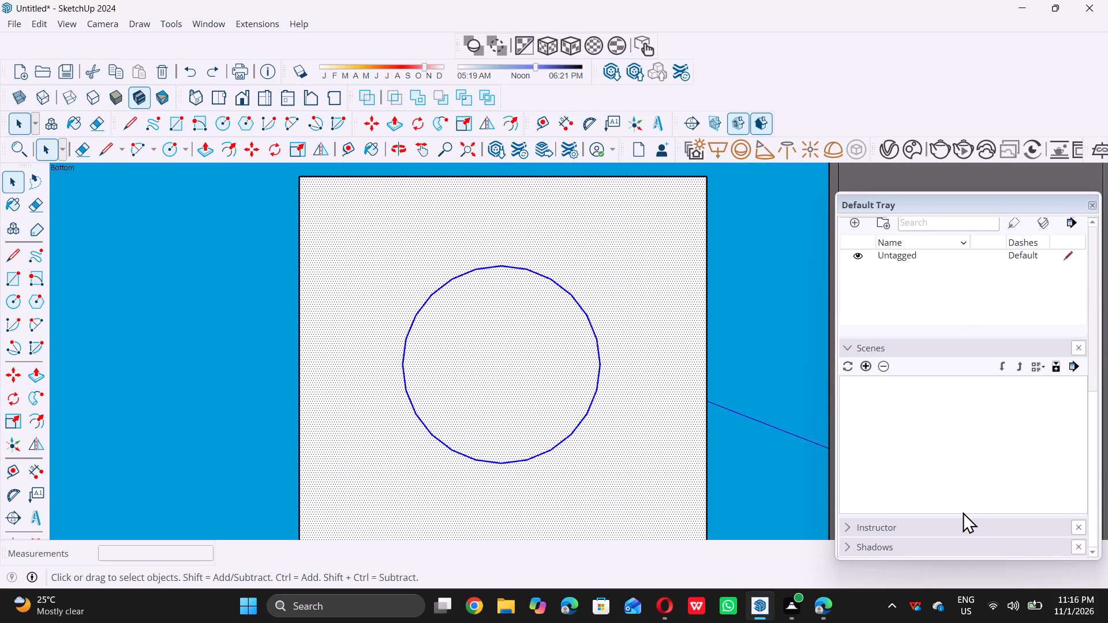
scroll(963, 512, down, 2)
scroll(957, 478, up, 6)
scroll(920, 414, up, 6)
scroll(911, 346, up, 5)
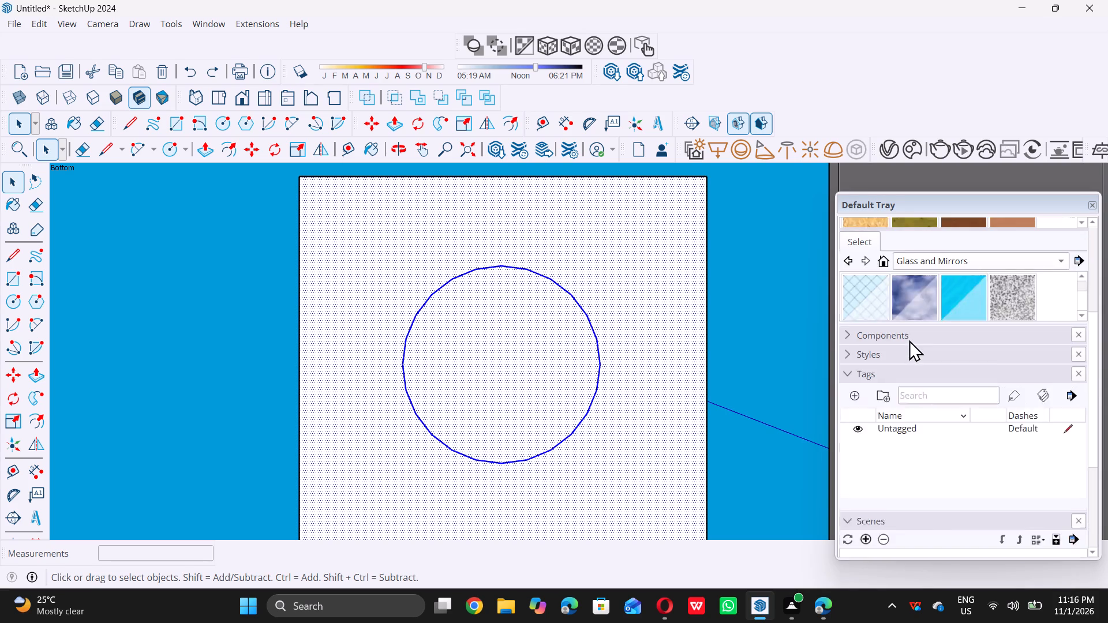
scroll(909, 340, up, 8)
scroll(904, 289, up, 15)
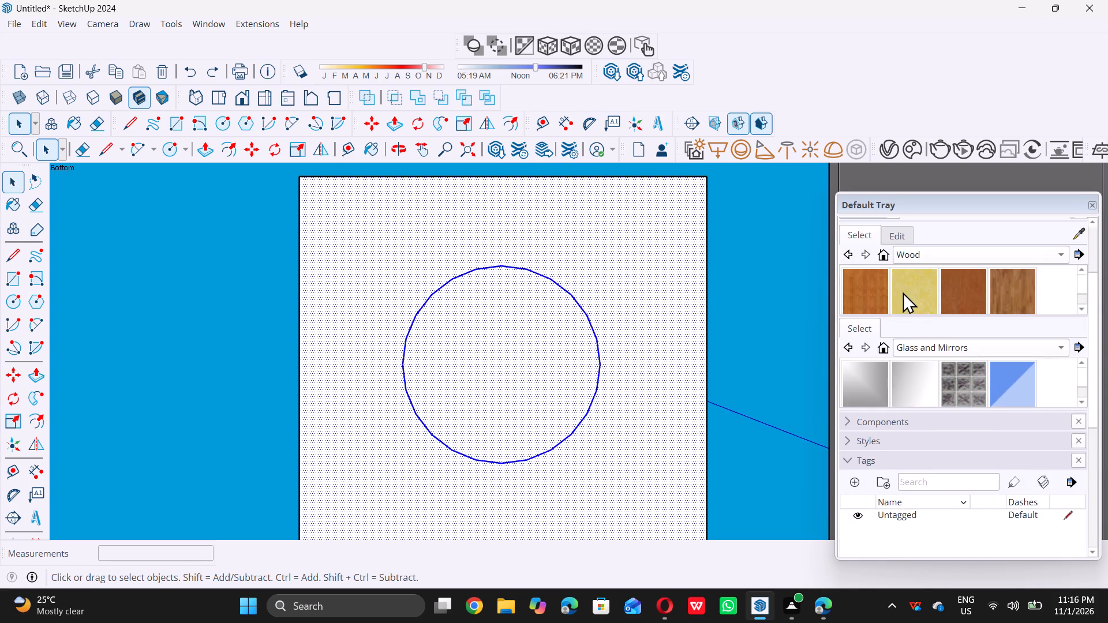
scroll(903, 292, up, 1)
scroll(549, 429, down, 13)
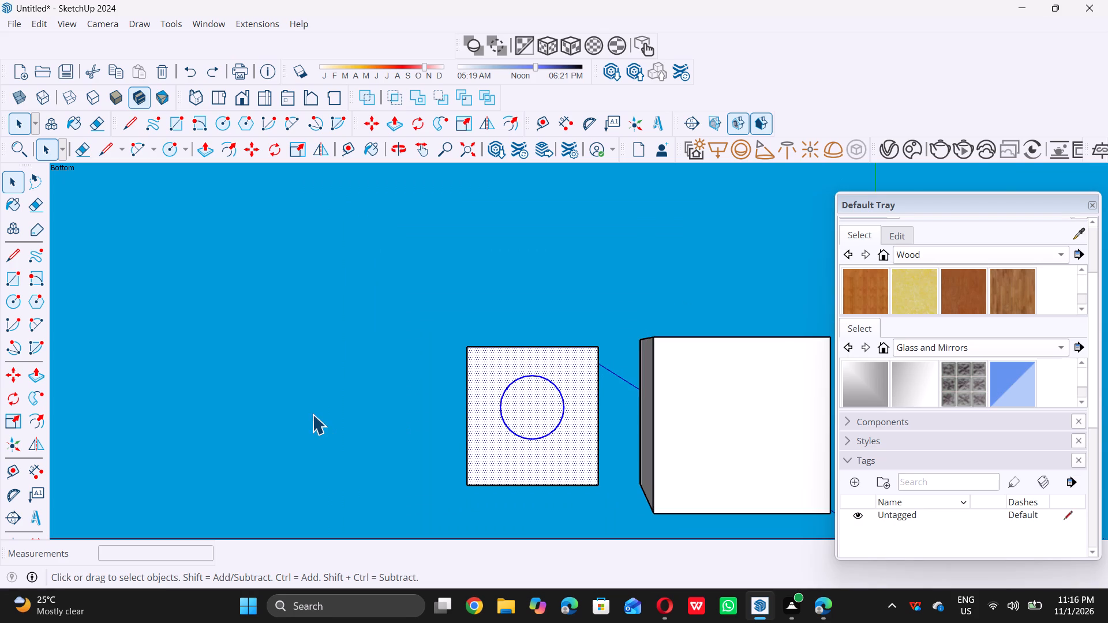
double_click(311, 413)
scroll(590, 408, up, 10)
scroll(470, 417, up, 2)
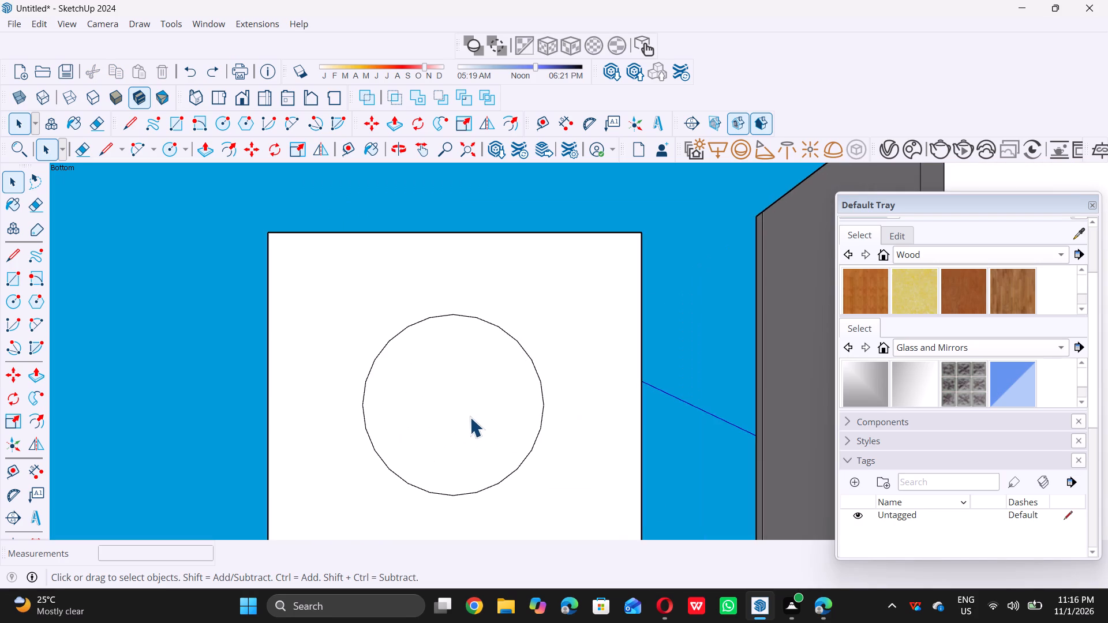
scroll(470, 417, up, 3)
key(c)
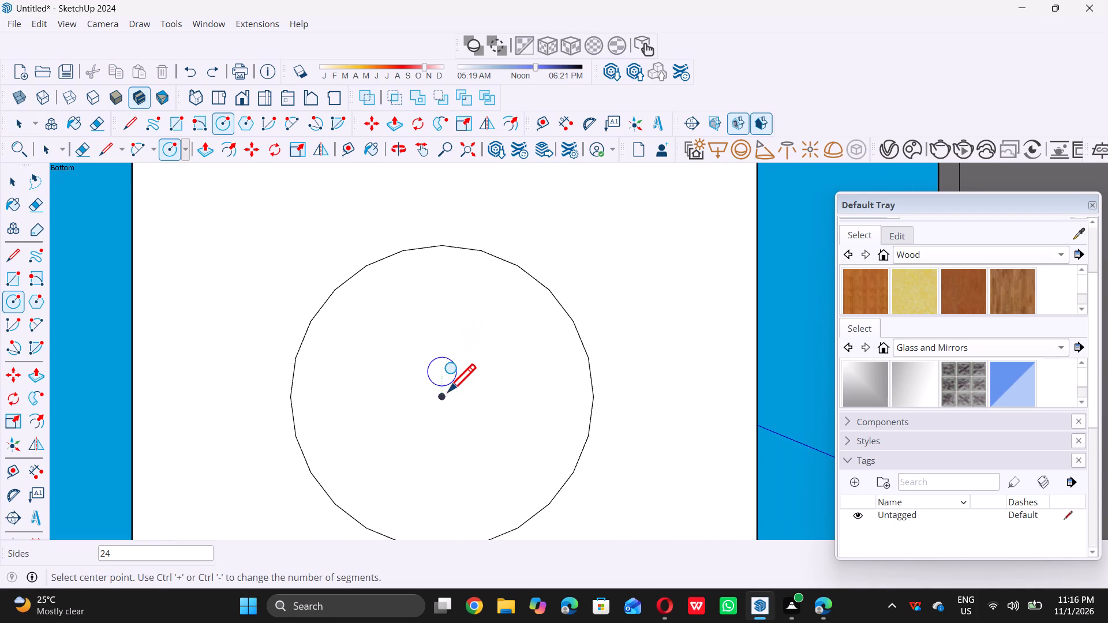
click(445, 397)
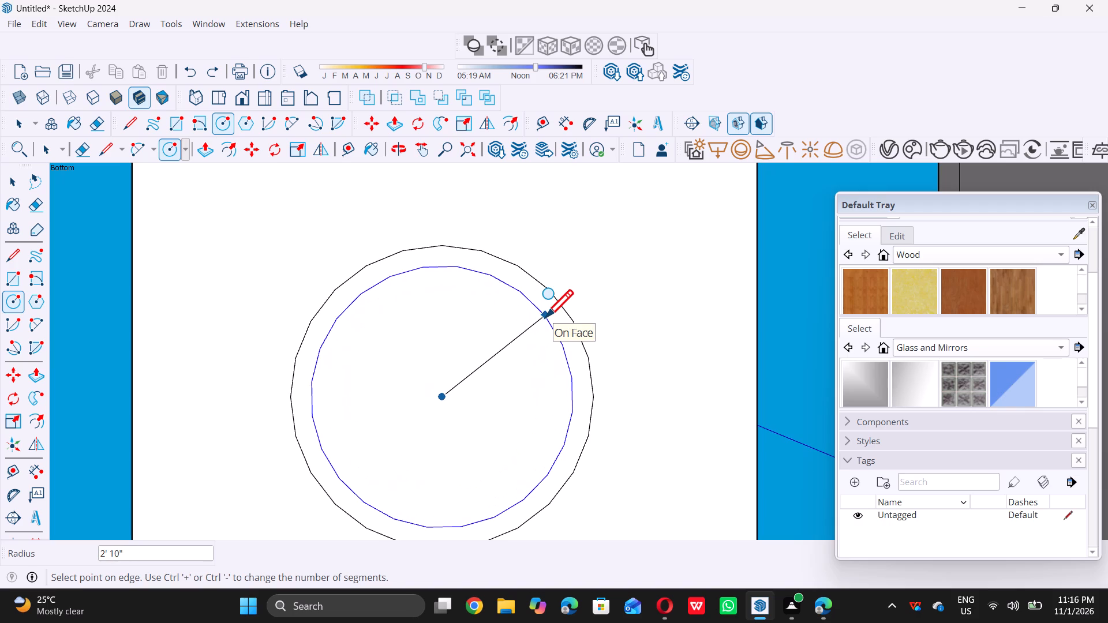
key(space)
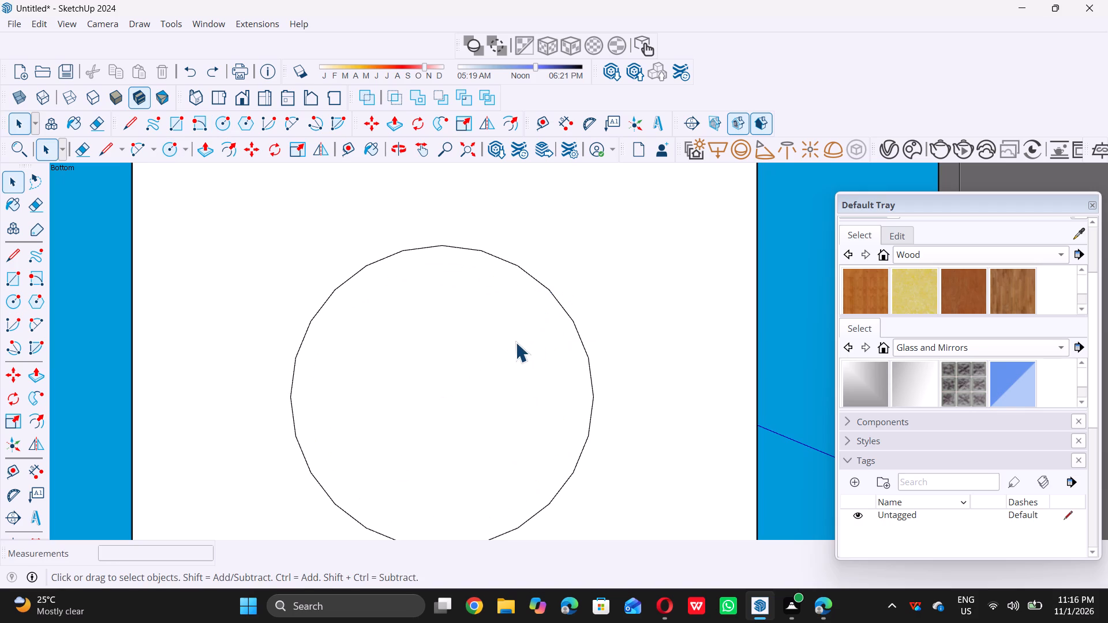
Draw a concentric circle with a radius of about 2' 10" inside the existing circle on the copied ceiling face.
scroll(510, 346, down, 1)
key(c)
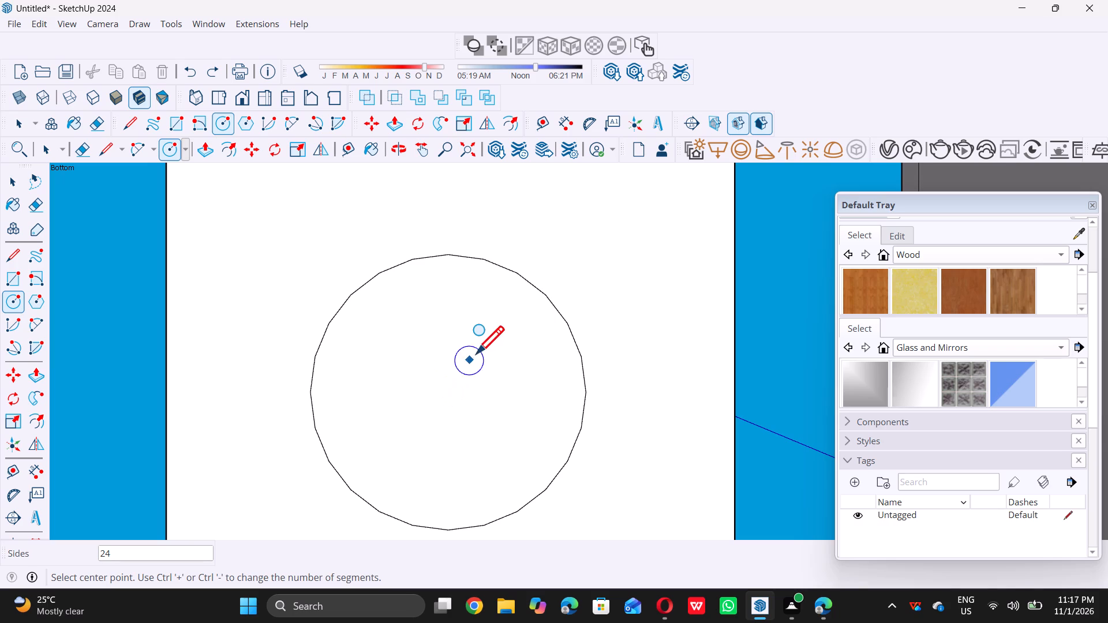
click(455, 389)
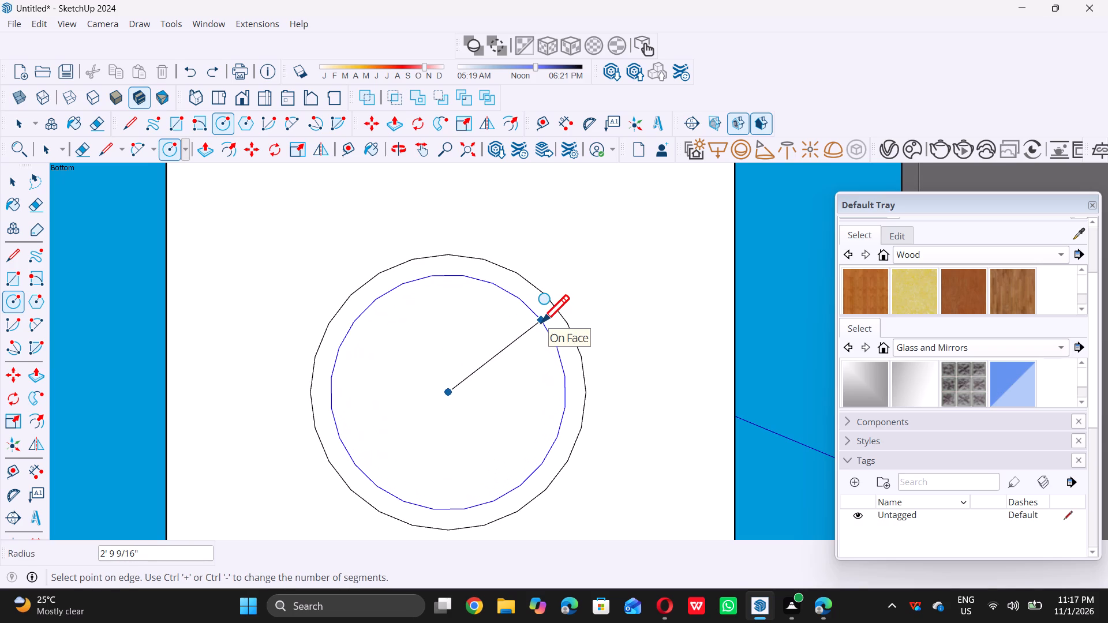
triple_click(542, 321)
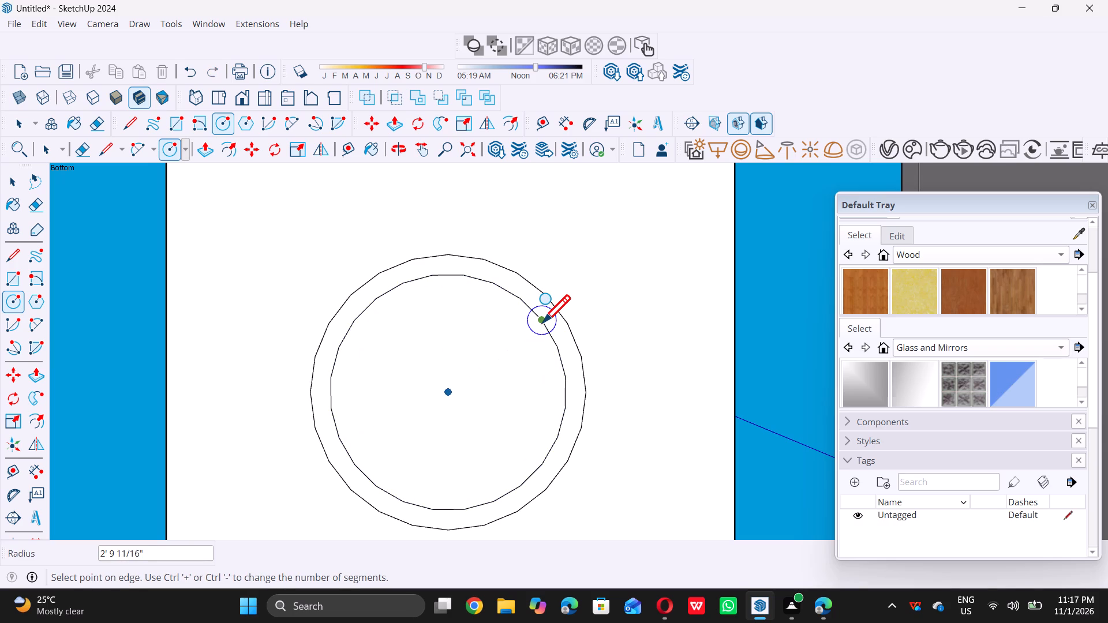
key(space)
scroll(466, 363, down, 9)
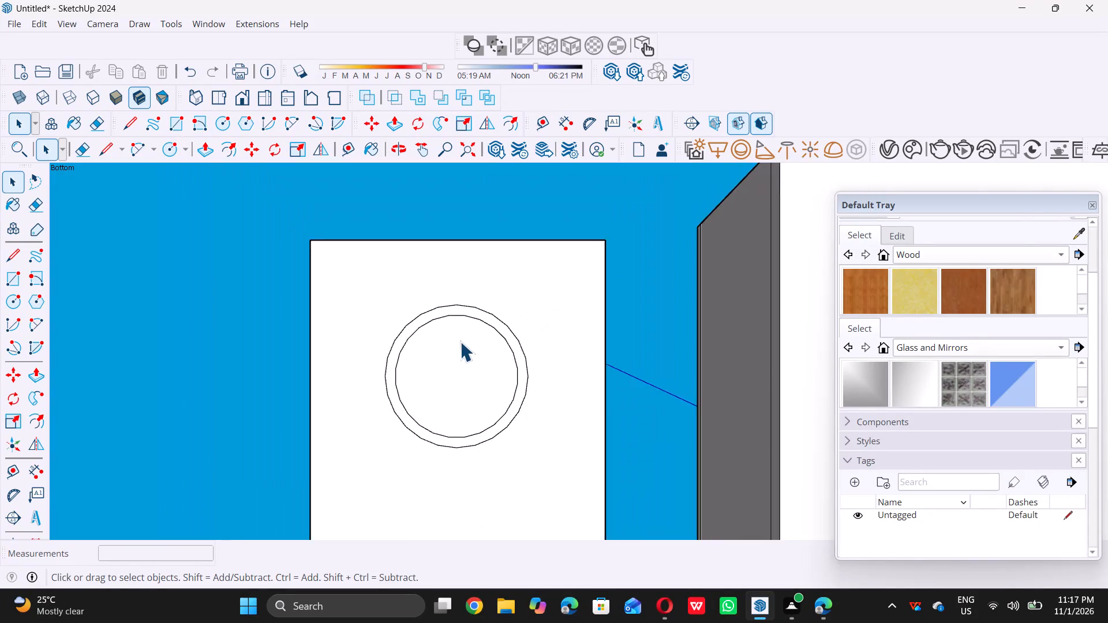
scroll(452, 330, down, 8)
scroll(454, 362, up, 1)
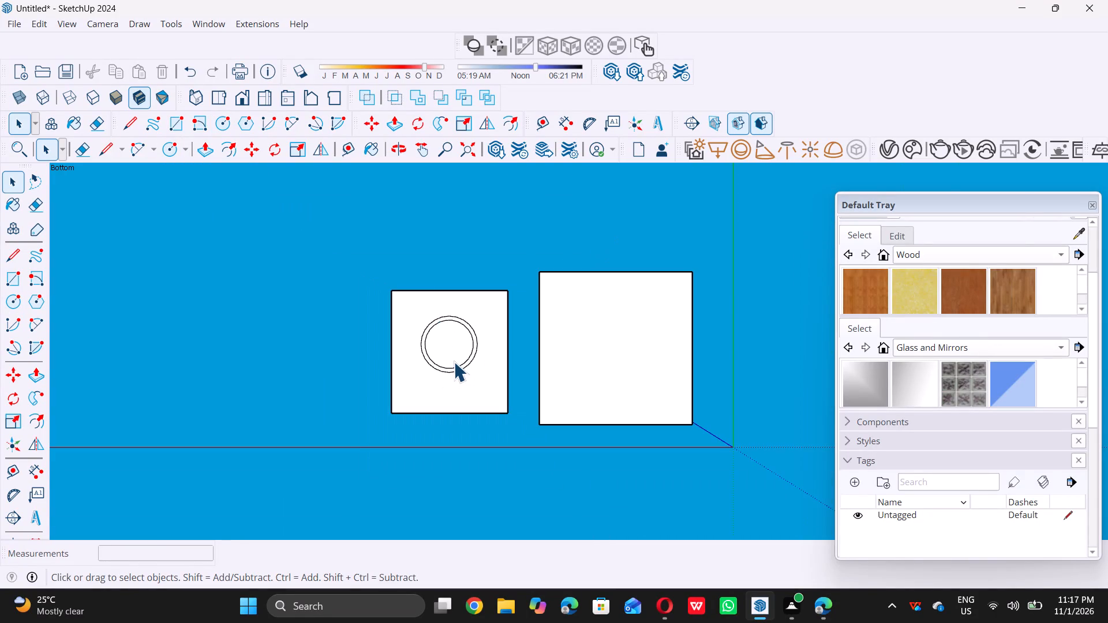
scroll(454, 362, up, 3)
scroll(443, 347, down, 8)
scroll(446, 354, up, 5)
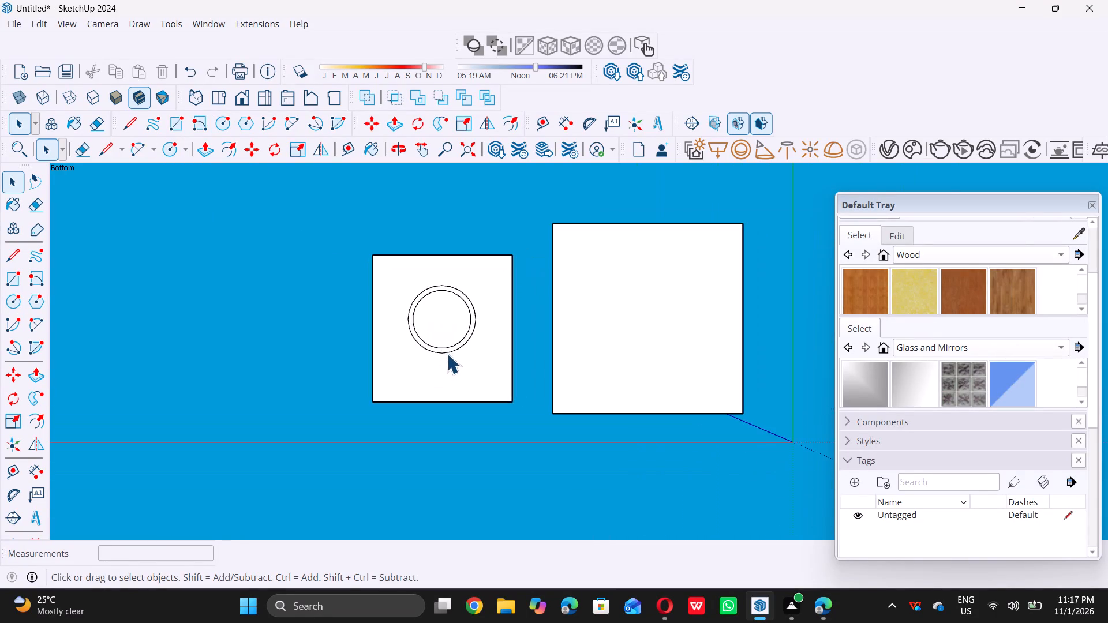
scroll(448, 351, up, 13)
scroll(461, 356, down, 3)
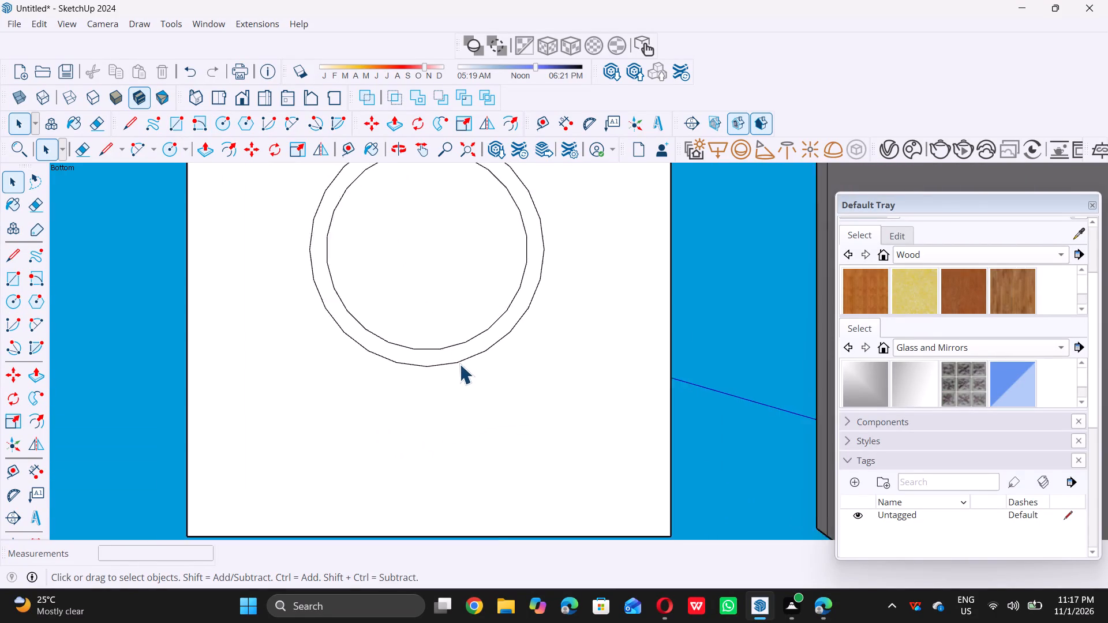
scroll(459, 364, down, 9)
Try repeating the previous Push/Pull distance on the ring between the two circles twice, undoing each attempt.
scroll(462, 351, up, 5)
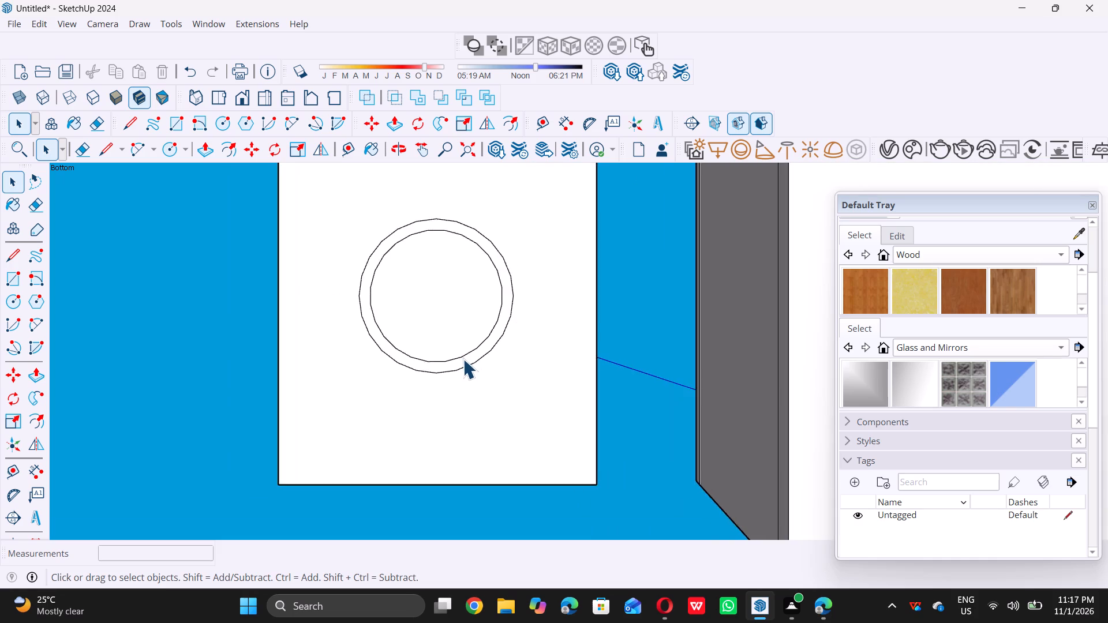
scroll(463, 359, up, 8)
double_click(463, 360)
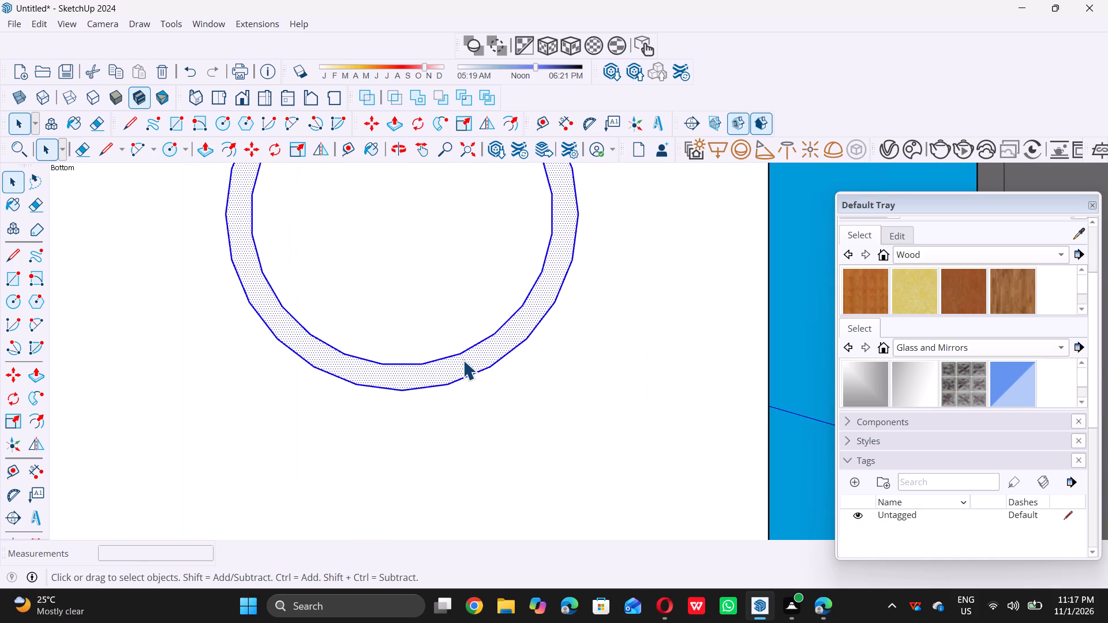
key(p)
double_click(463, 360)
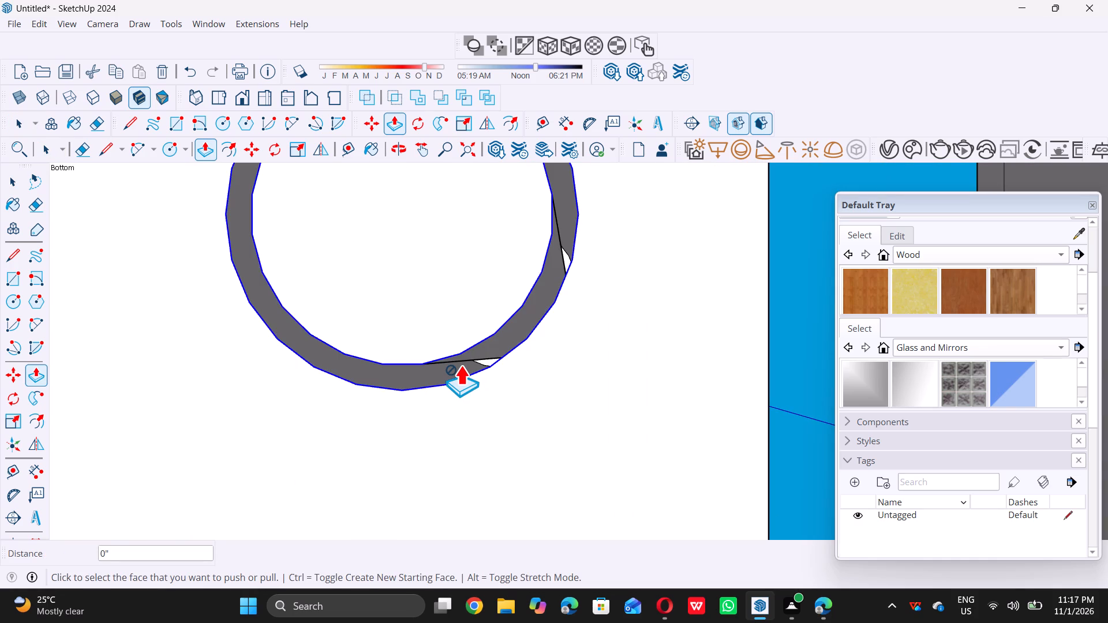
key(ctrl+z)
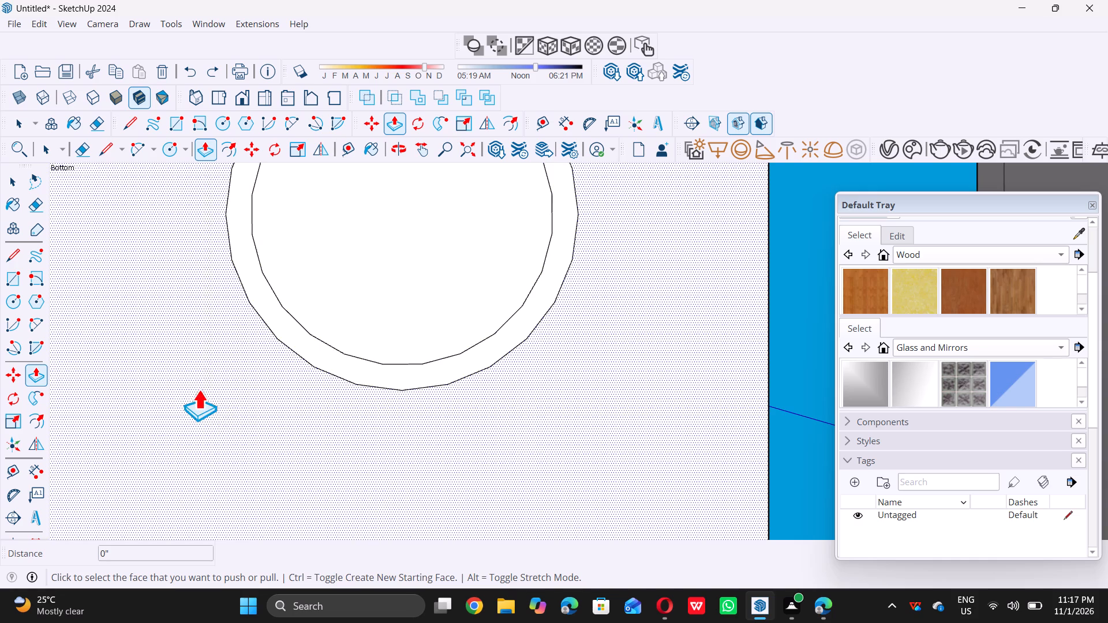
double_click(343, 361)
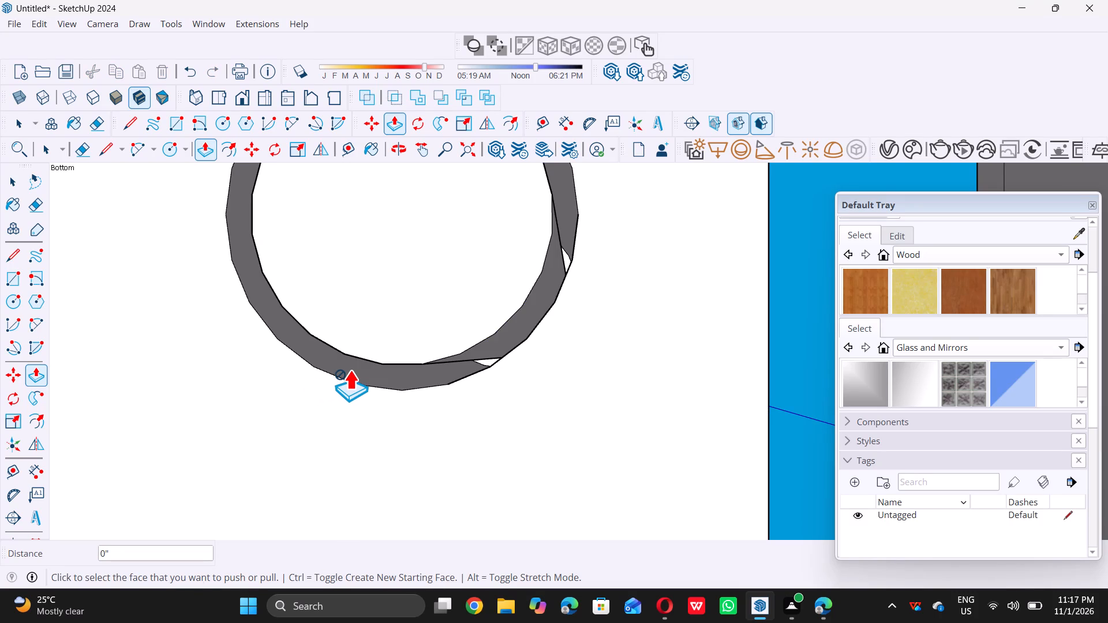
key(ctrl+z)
Push/Pull the ring between the two concentric circles about 3 1/2" out from the copied ceiling face.
scroll(350, 370, down, 20)
scroll(350, 370, down, 2)
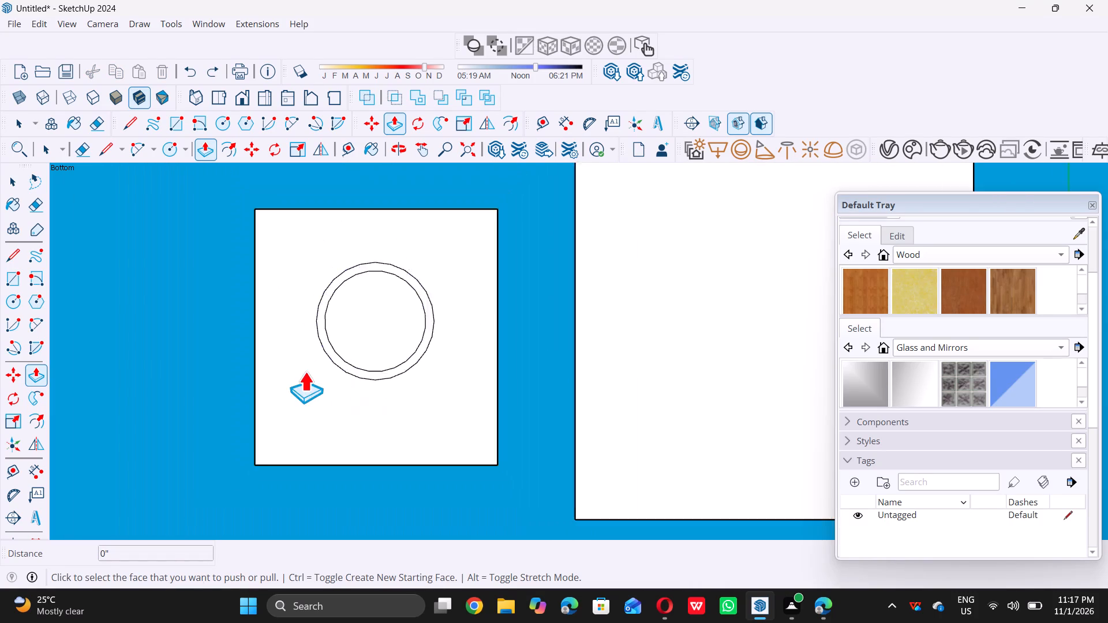
middle_drag(306, 373, 392, 405)
scroll(392, 405, up, 1)
scroll(392, 405, down, 13)
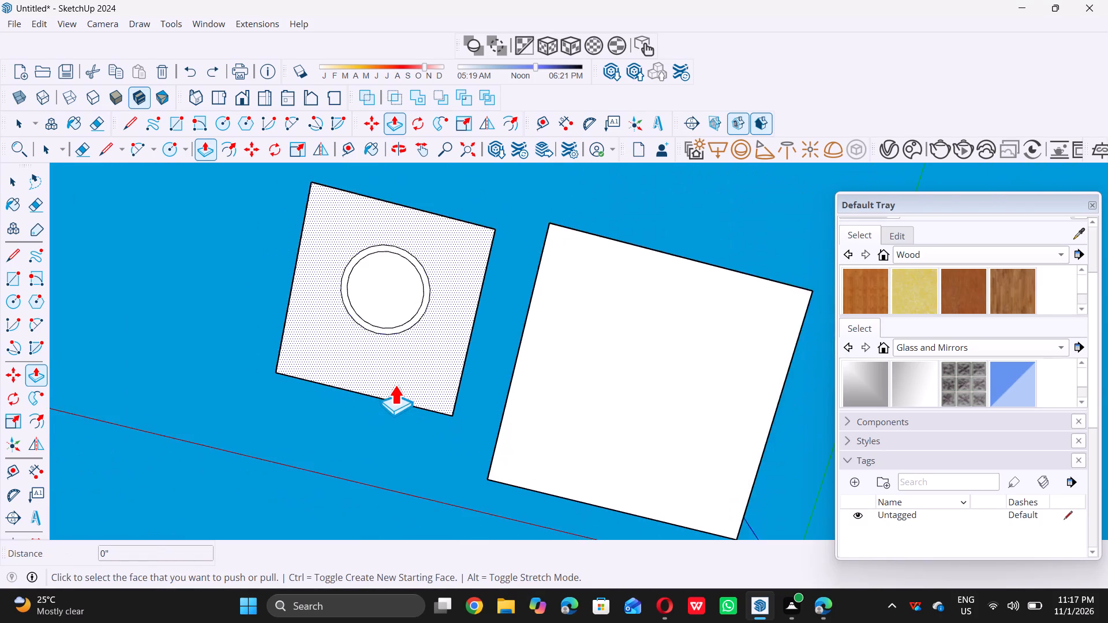
scroll(395, 385, down, 5)
middle_drag(469, 288, 391, 444)
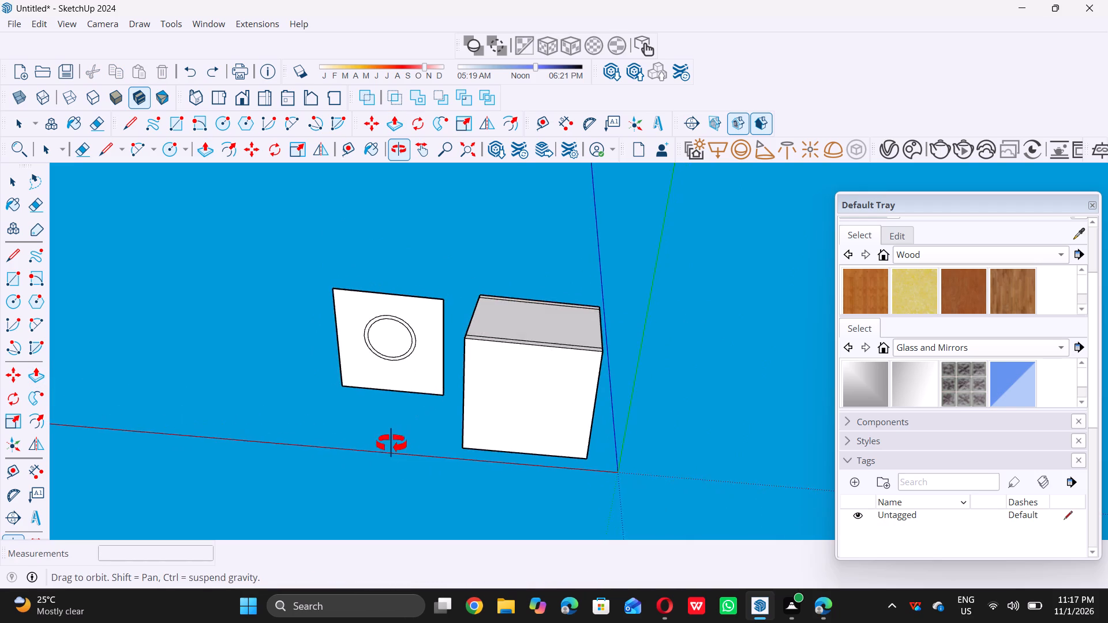
middle_drag(391, 444, 368, 482)
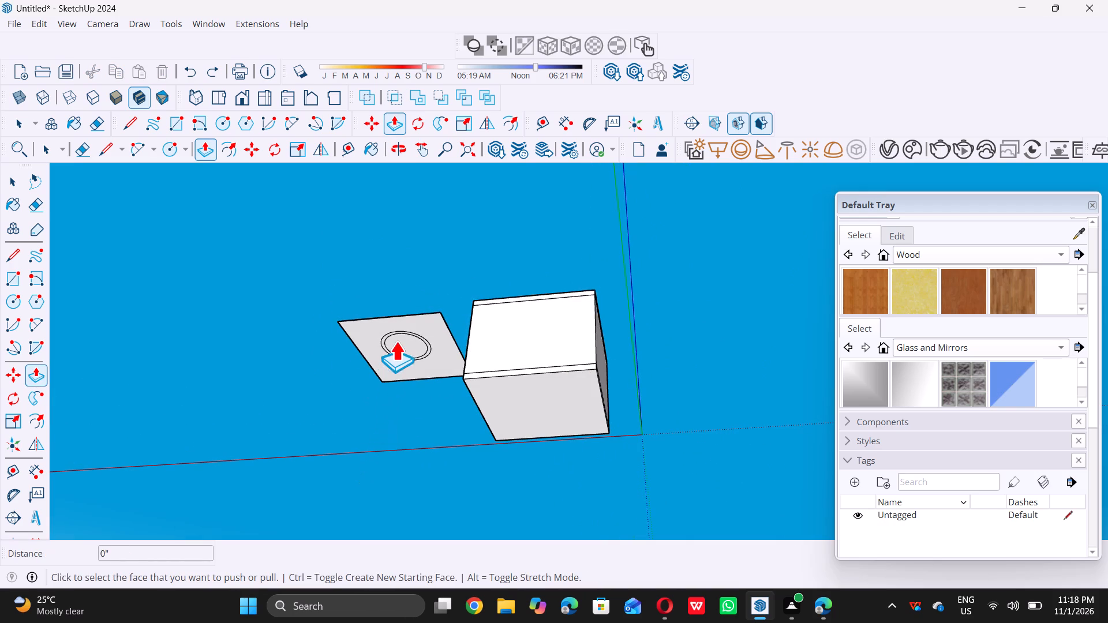
scroll(398, 337, down, 5)
middle_drag(391, 356, 370, 401)
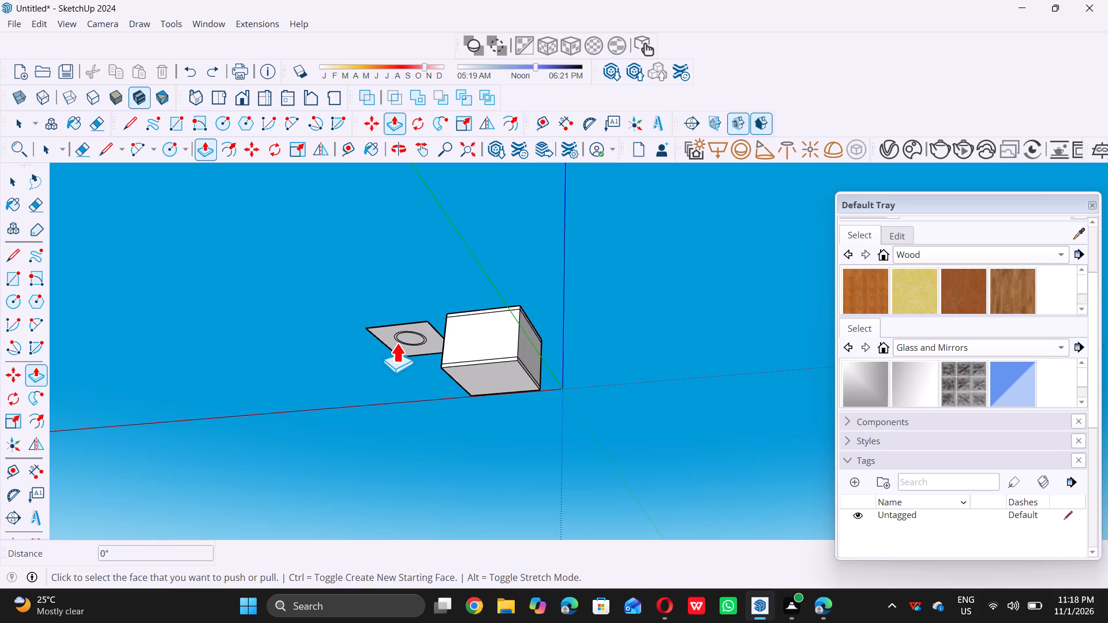
scroll(396, 343, up, 20)
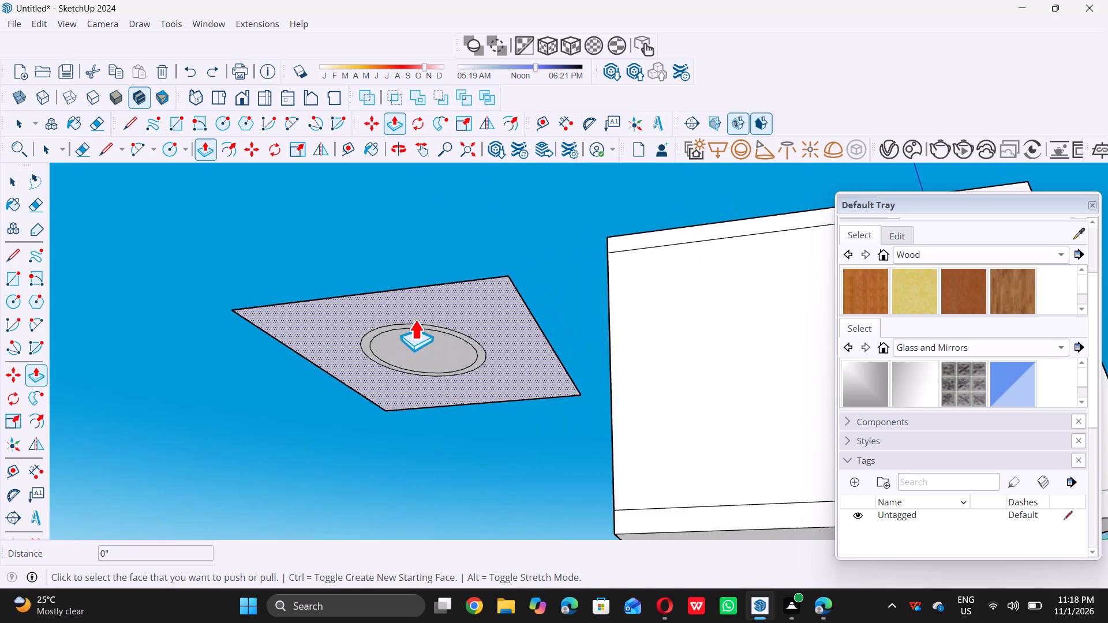
scroll(415, 320, up, 8)
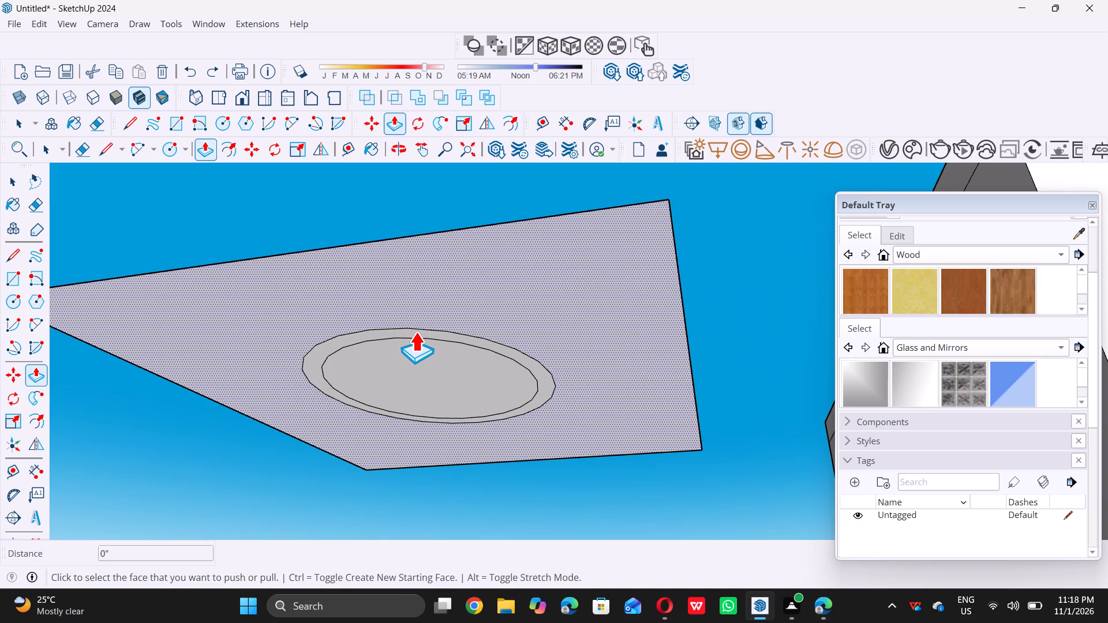
scroll(415, 332, up, 2)
click(415, 332)
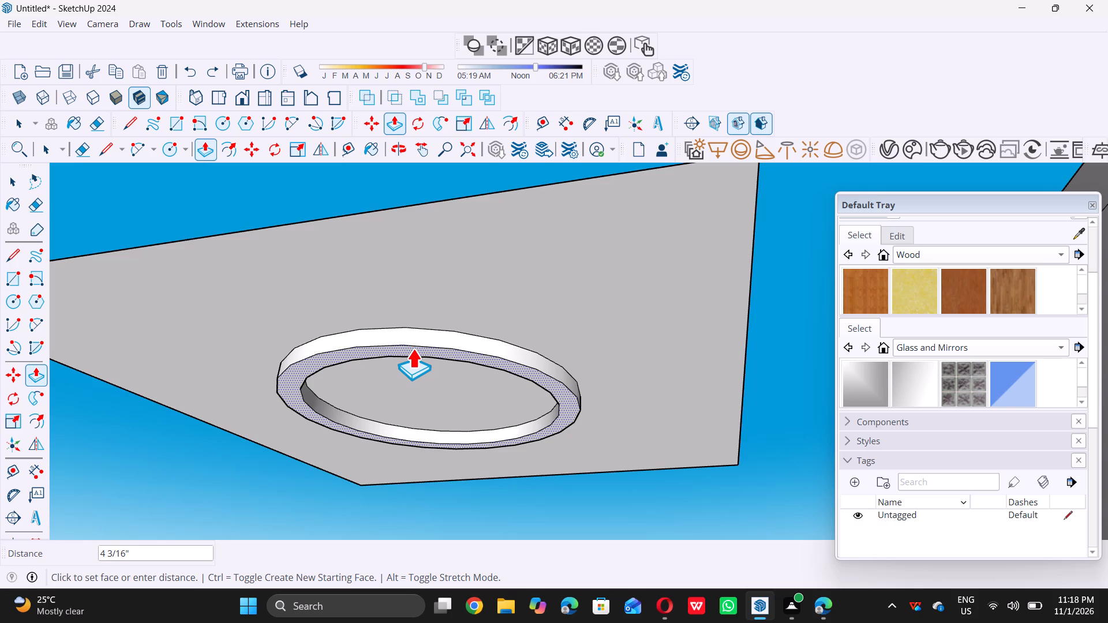
key(2)
key(shift+quotedbl)
key(space)
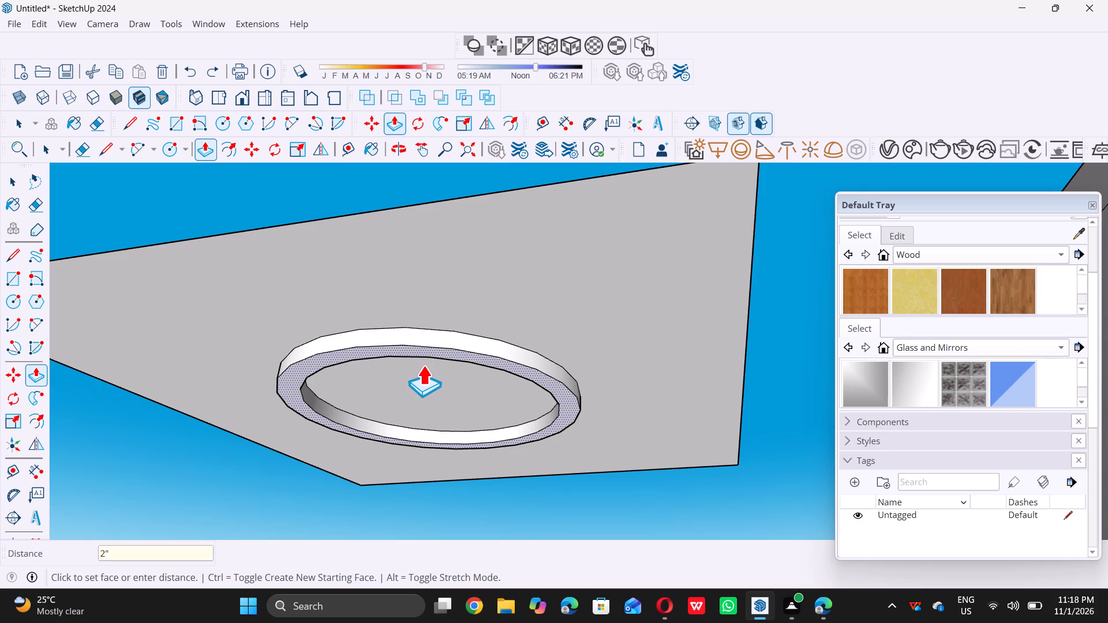
scroll(458, 358, down, 10)
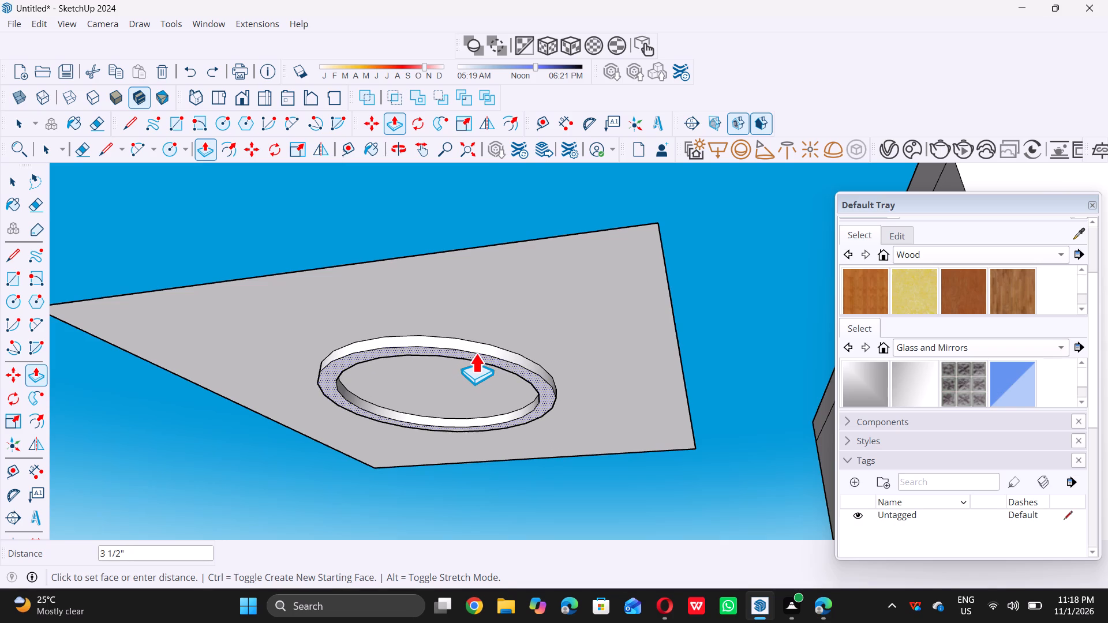
triple_click(476, 353)
click(476, 353)
key(space)
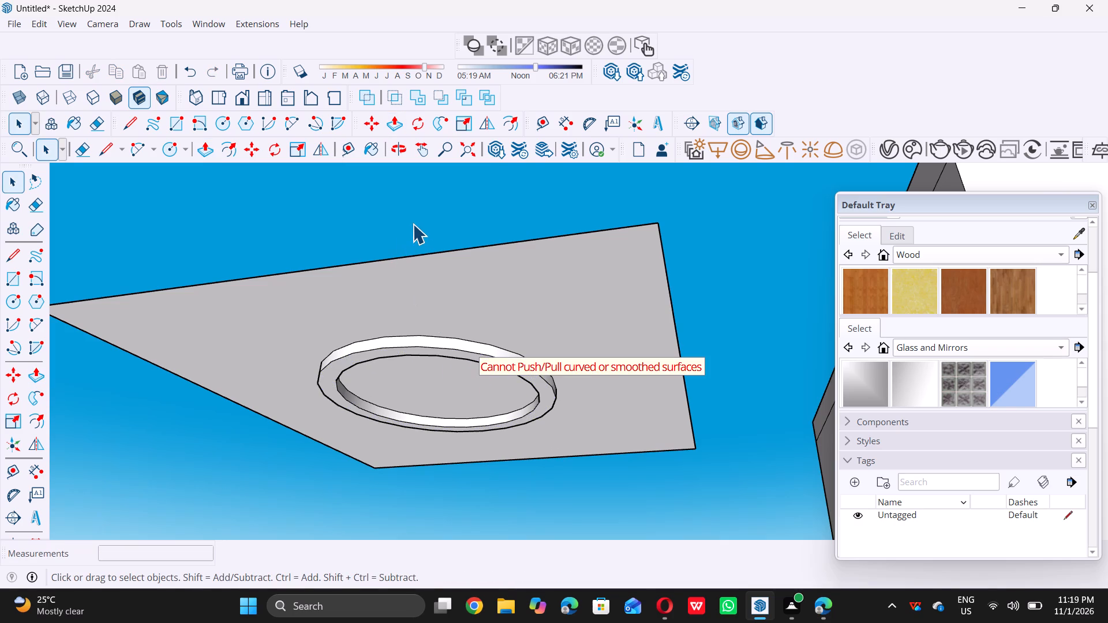
click(414, 222)
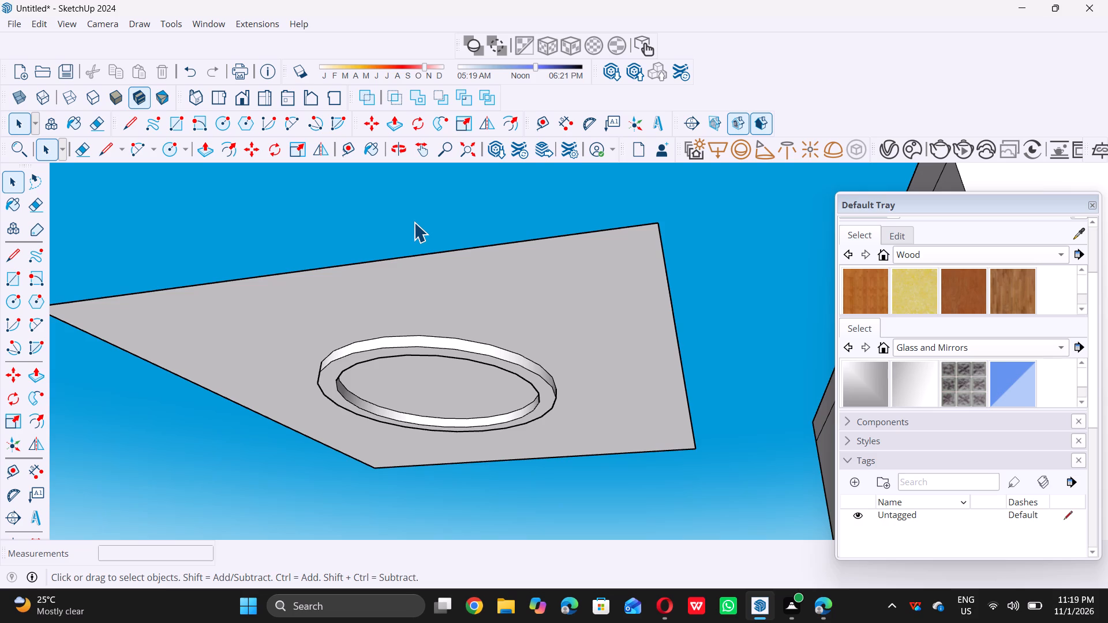
key(space)
Push/Pull the square ceiling face surrounding the circular ring by about 1 1/8" to thicken the panel.
scroll(433, 282, down, 12)
middle_drag(414, 394, 416, 380)
middle_click(416, 380)
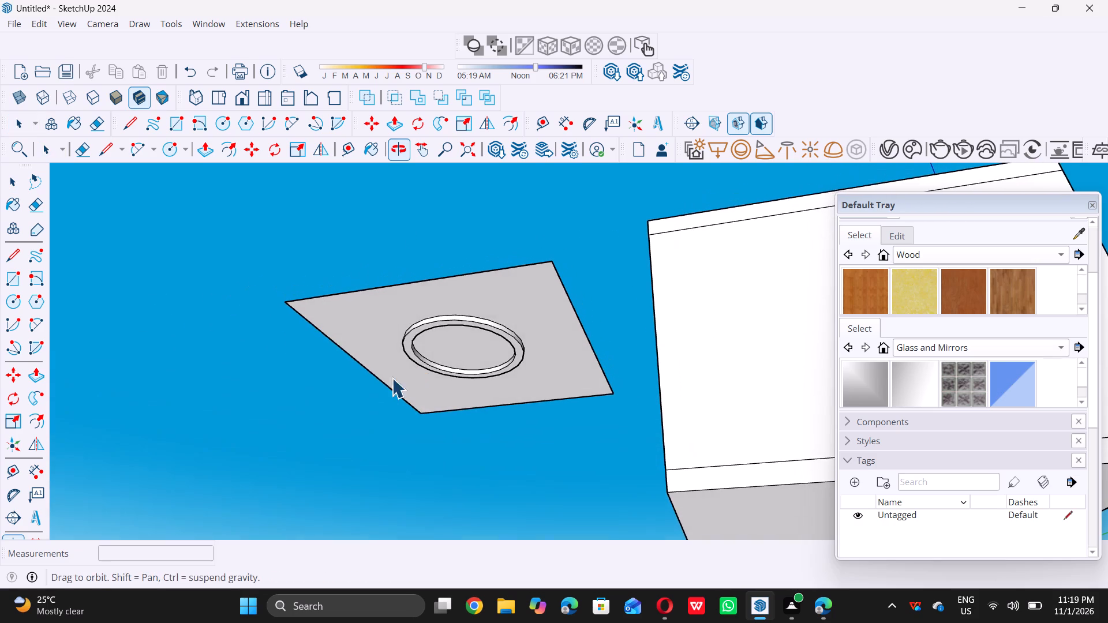
scroll(360, 337, up, 9)
double_click(358, 320)
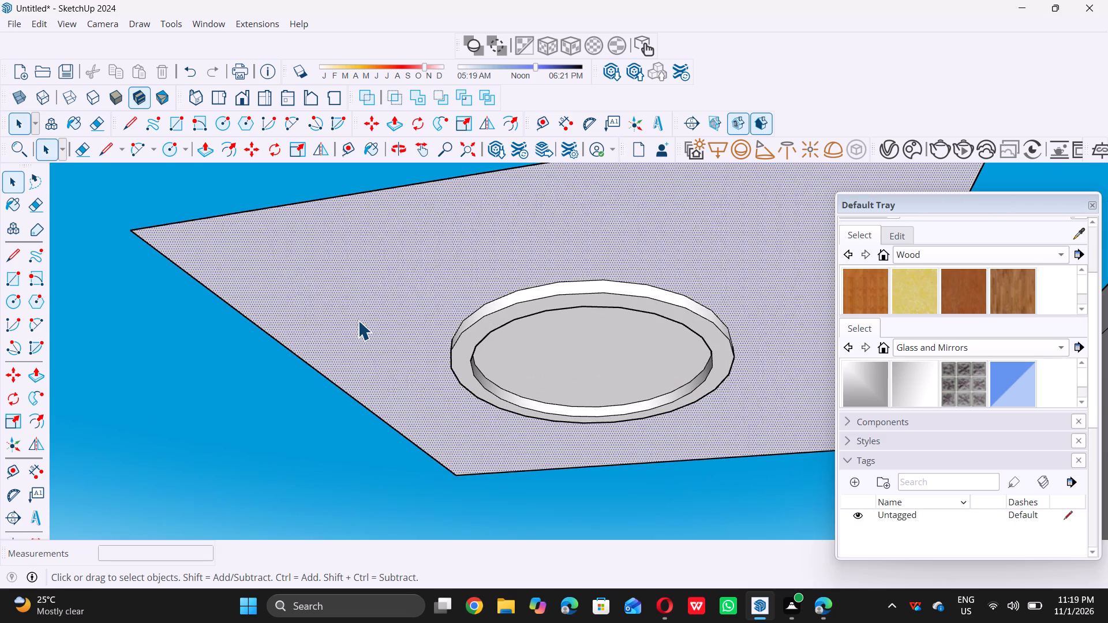
key(p)
click(360, 318)
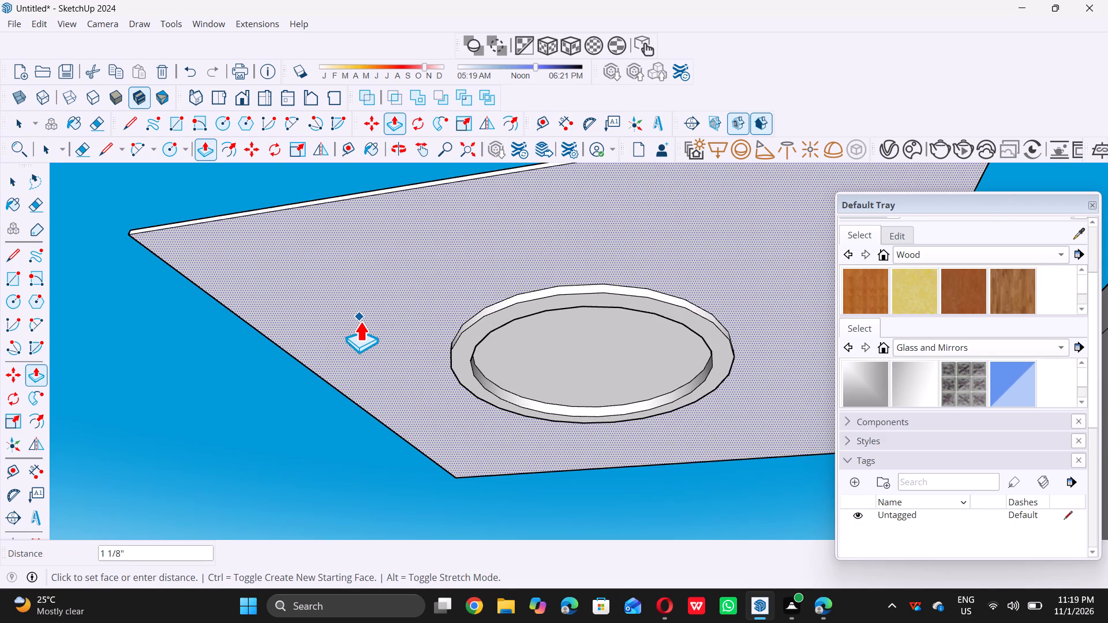
click(360, 321)
key(space)
Examine the ceiling panel and its circular ring from several angles and in the bottom view, with nothing left selected.
scroll(359, 322, down, 7)
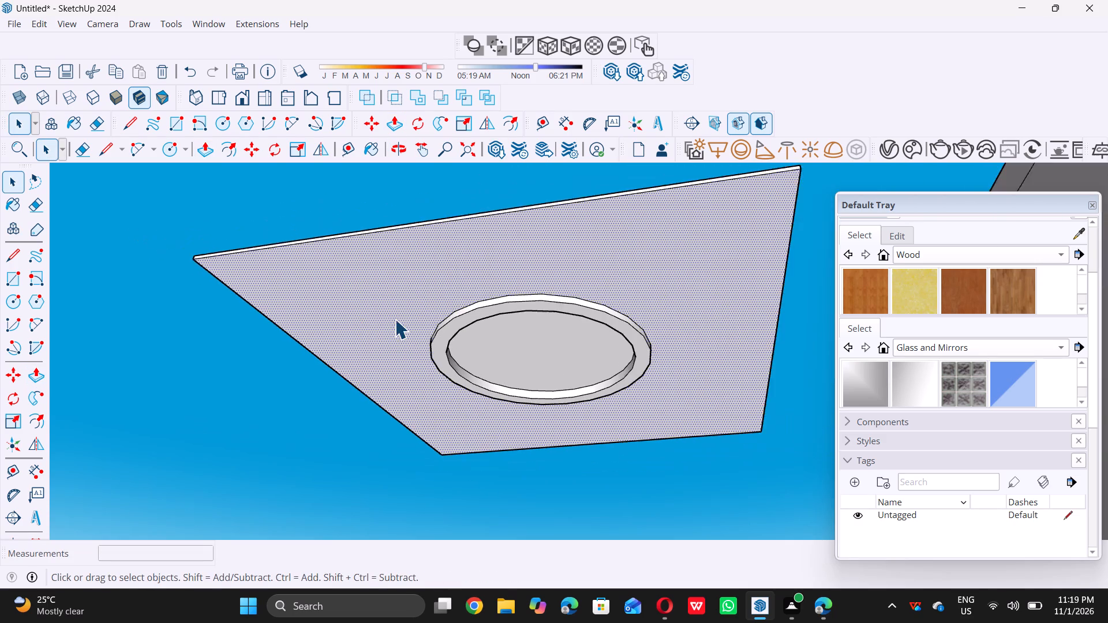
scroll(395, 319, down, 9)
middle_drag(469, 389, 473, 361)
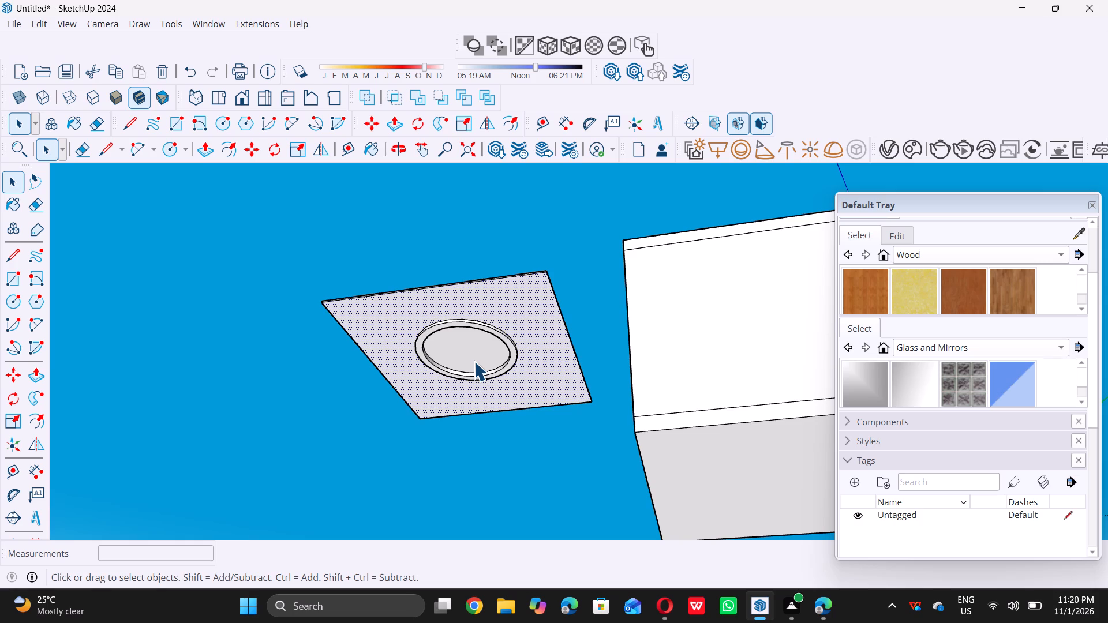
key(space)
scroll(471, 353, down, 10)
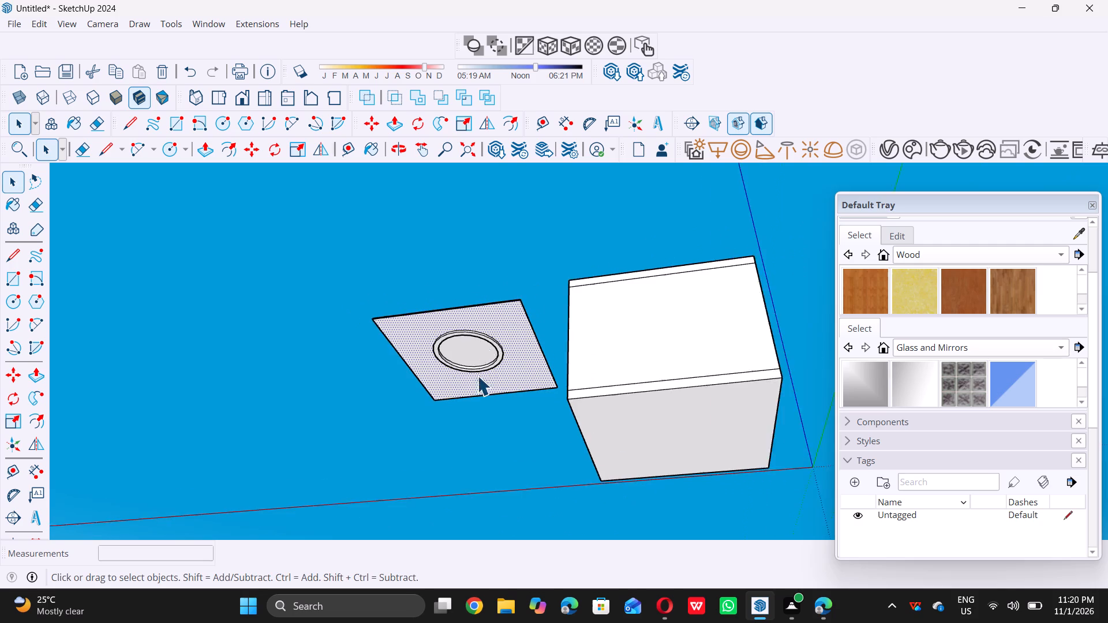
middle_drag(468, 418, 489, 366)
scroll(489, 366, up, 9)
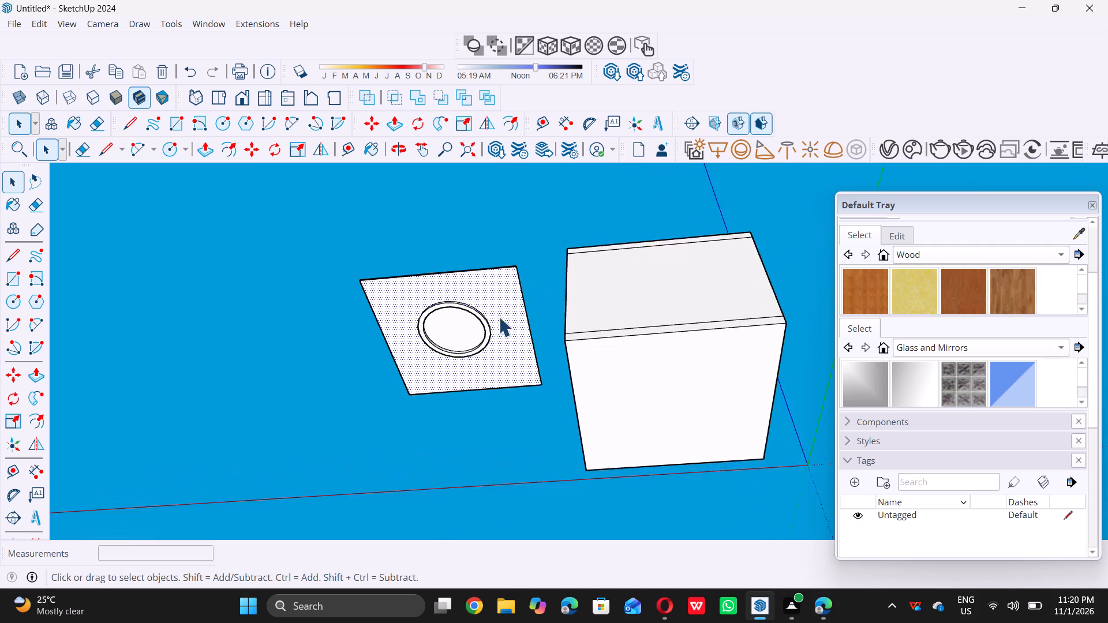
scroll(497, 316, down, 10)
middle_drag(578, 265, 555, 347)
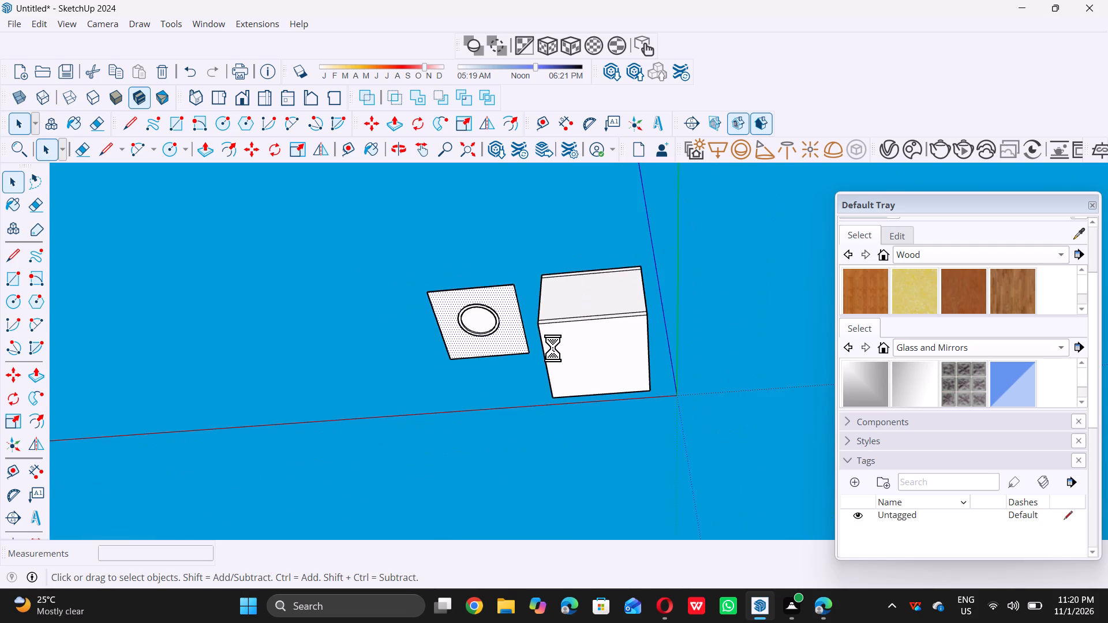
scroll(531, 307, up, 7)
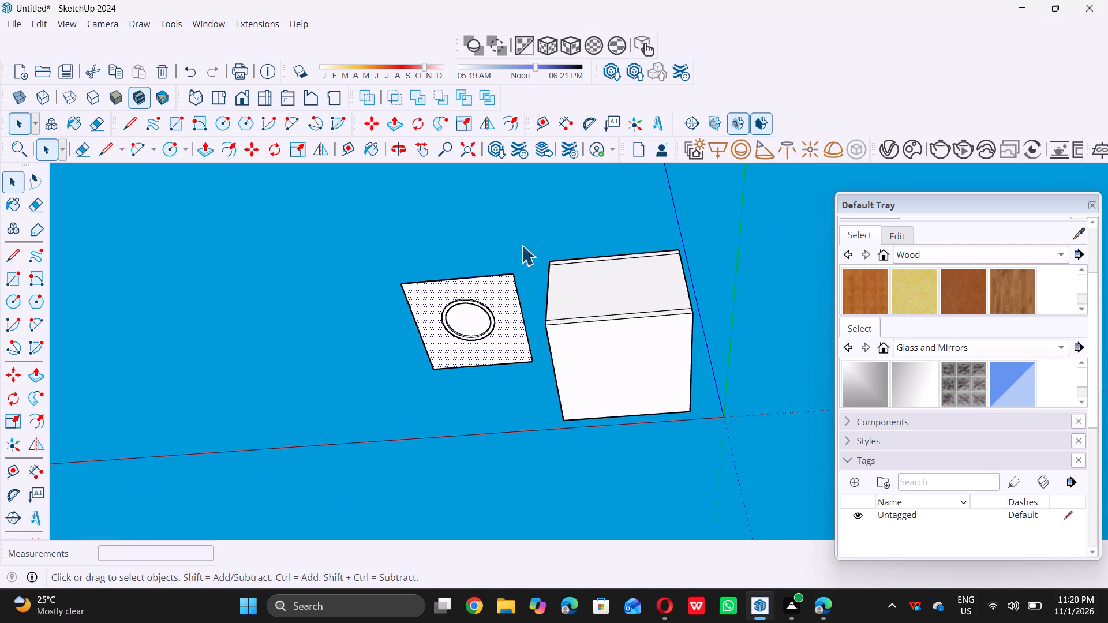
double_click(332, 102)
scroll(536, 343, up, 5)
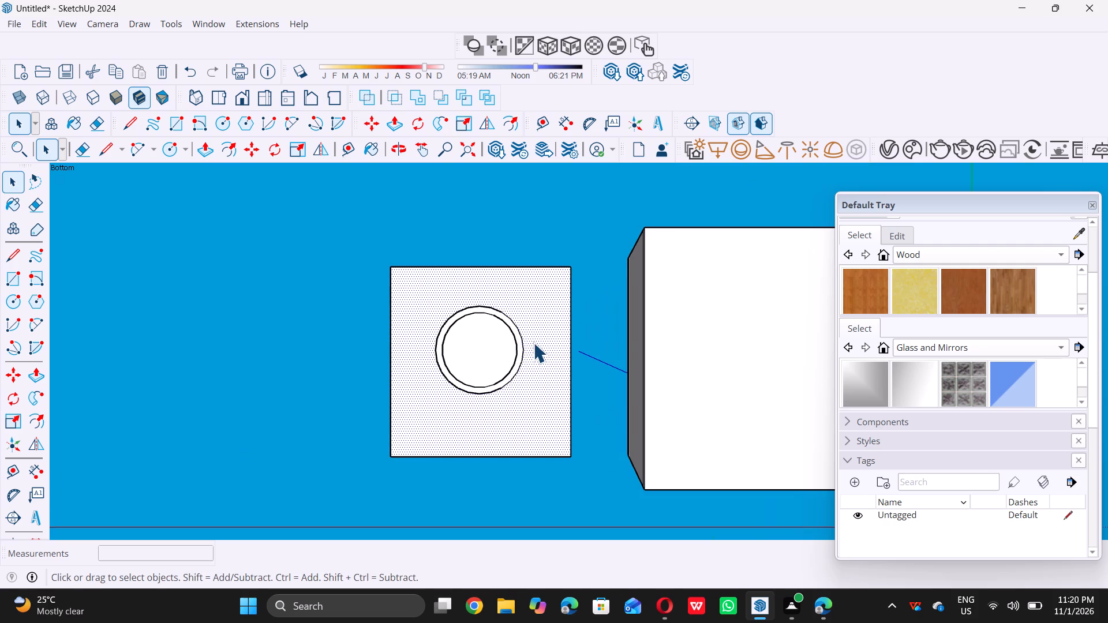
scroll(517, 374, up, 2)
triple_click(600, 215)
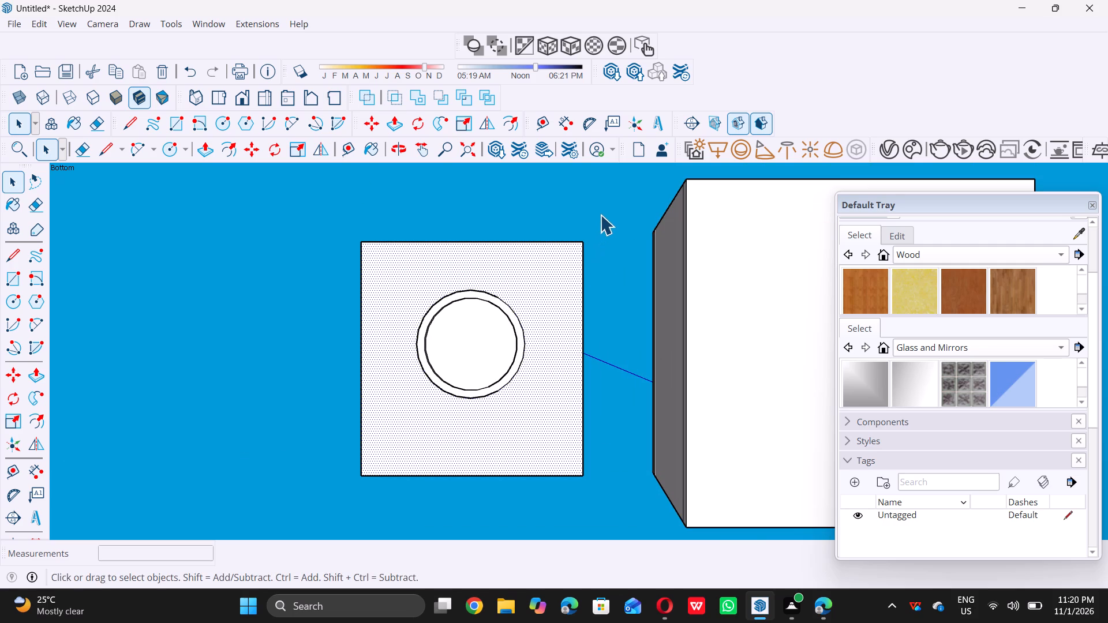
scroll(466, 386, up, 1)
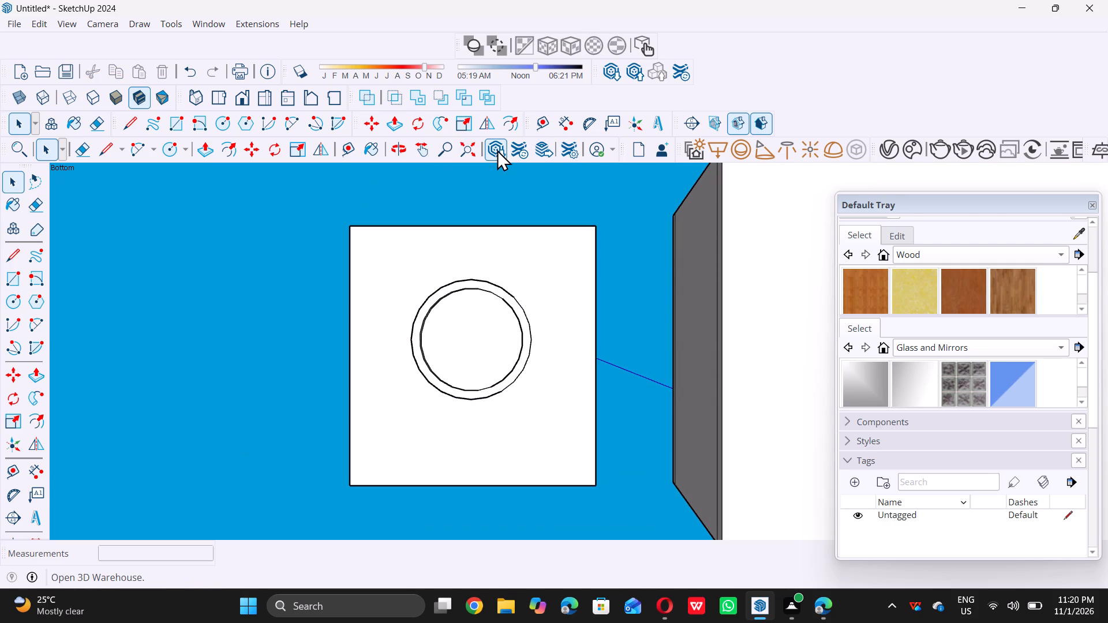
Open the V-Ray Asset Editor.
click(891, 152)
triple_click(890, 153)
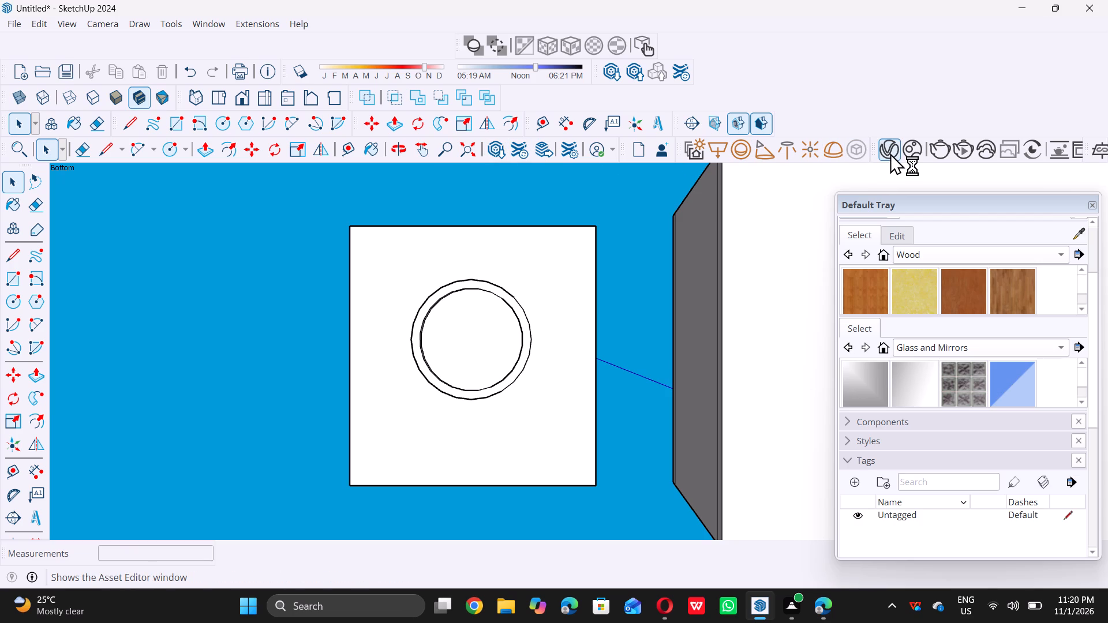
click(890, 153)
click(890, 153)
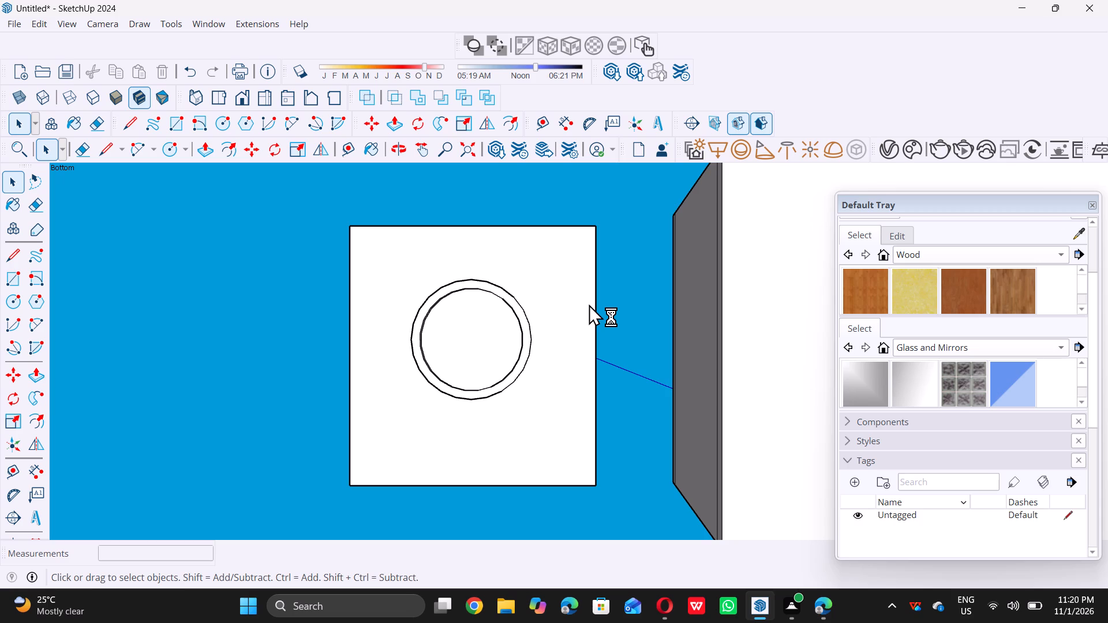
click(893, 153)
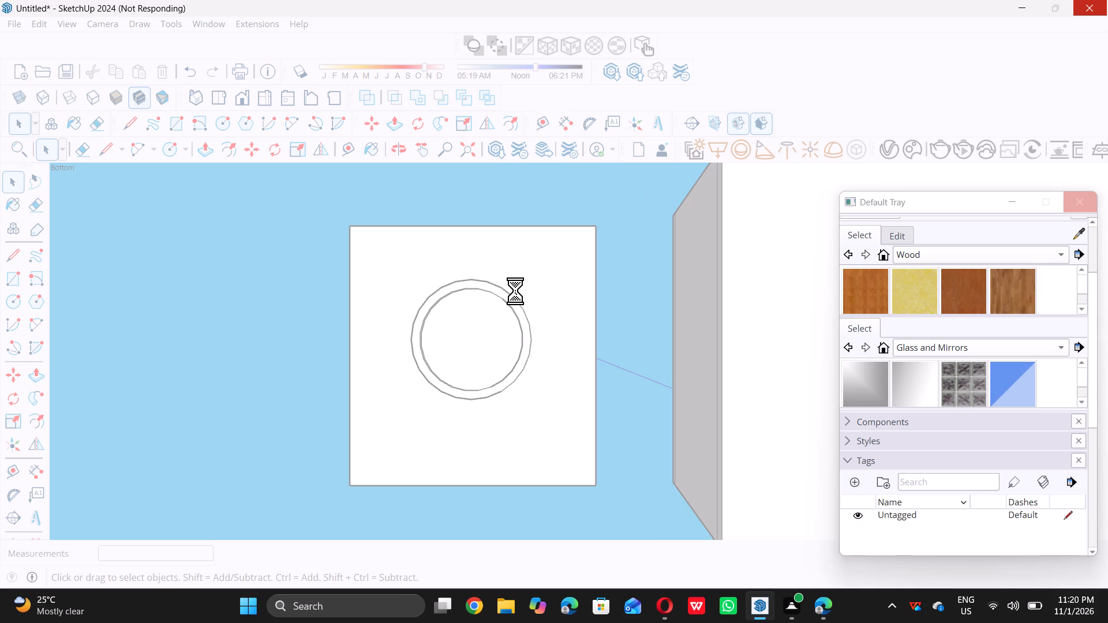
scroll(515, 291, down, 3)
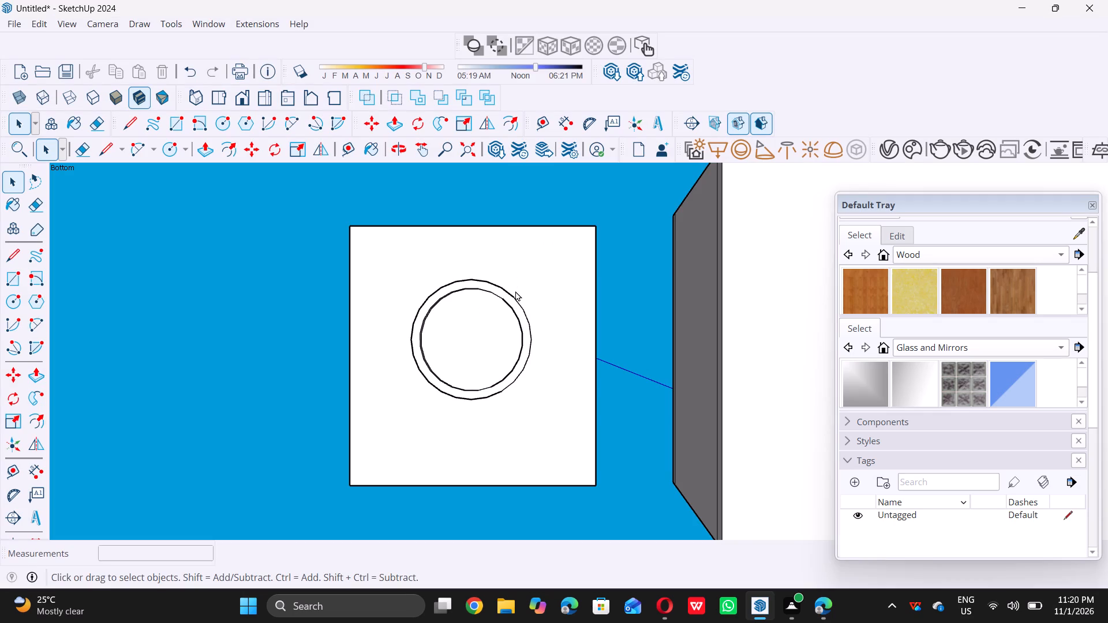
click(886, 152)
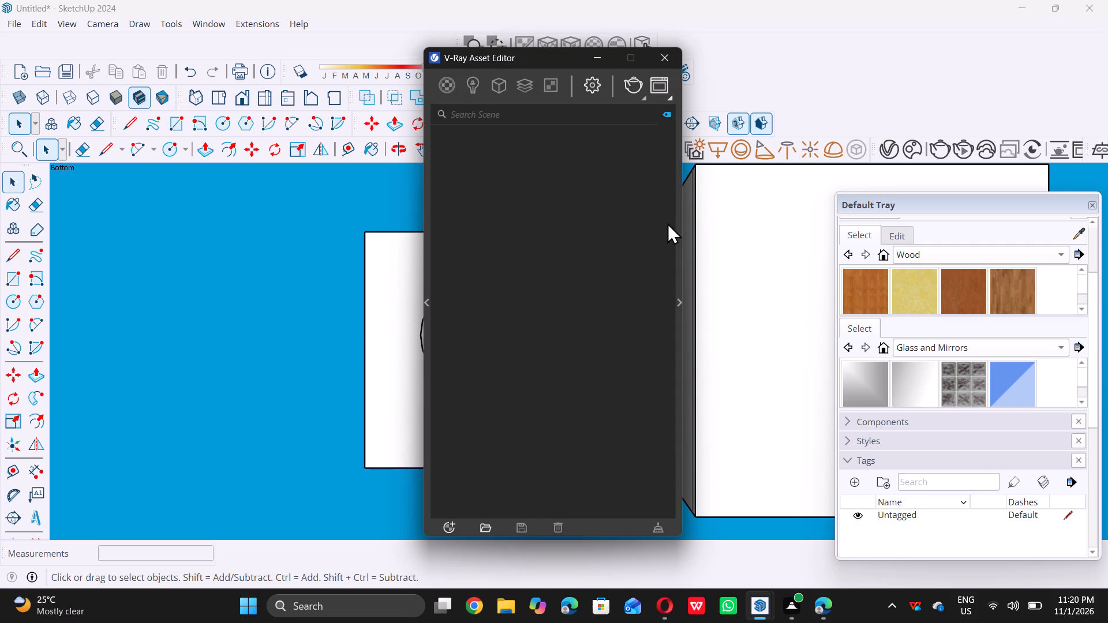
Expand the V-Ray material library and open its materials in the Chaos Cosmos Browser.
double_click(427, 303)
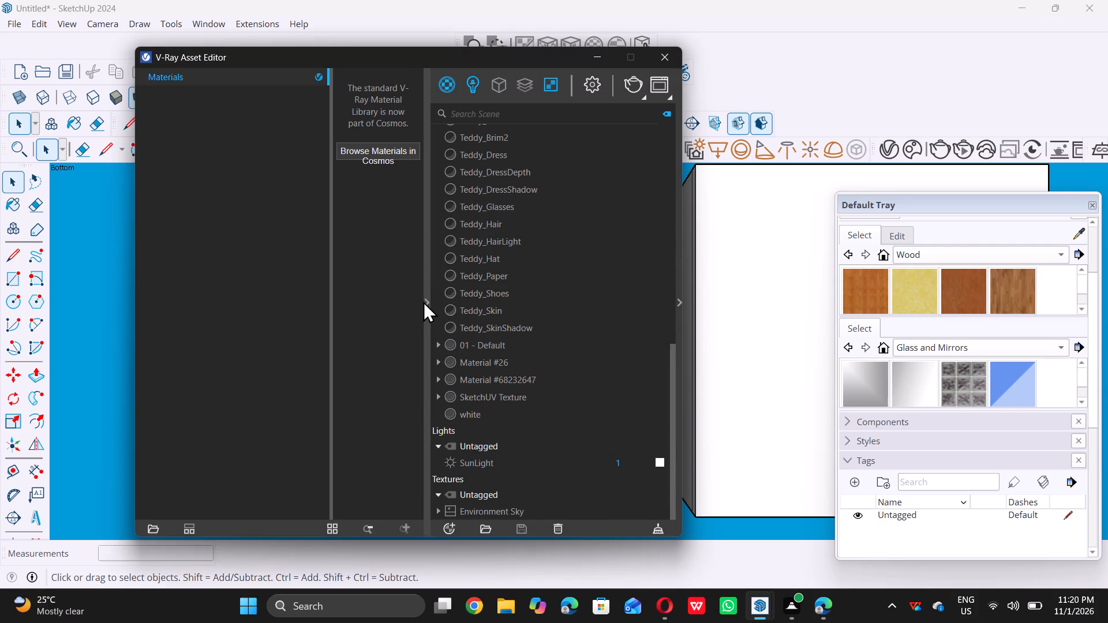
double_click(396, 147)
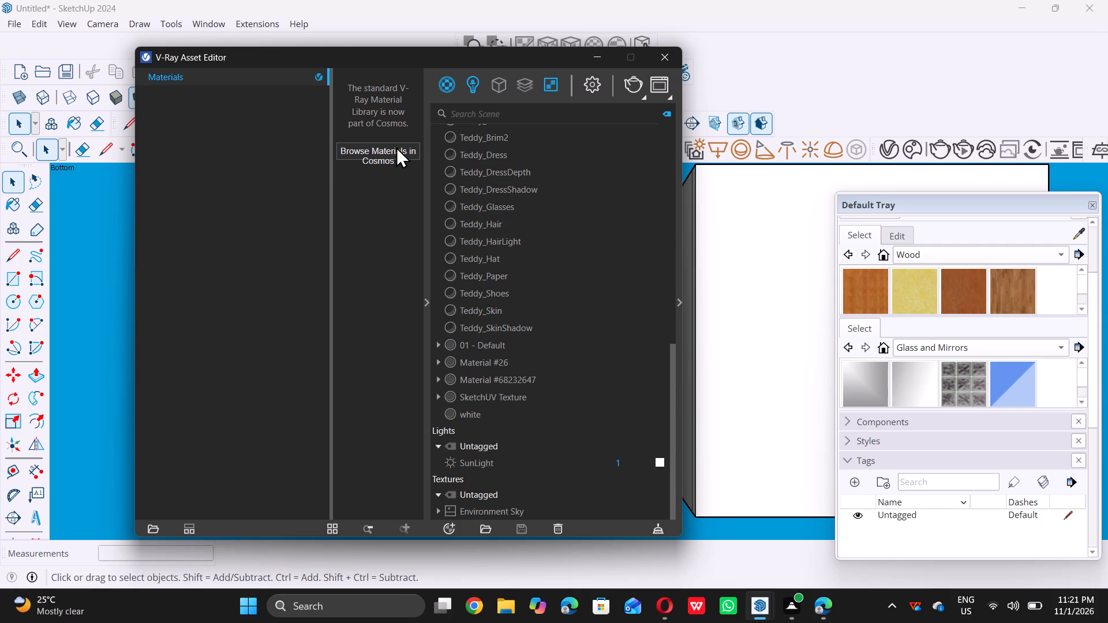
triple_click(396, 147)
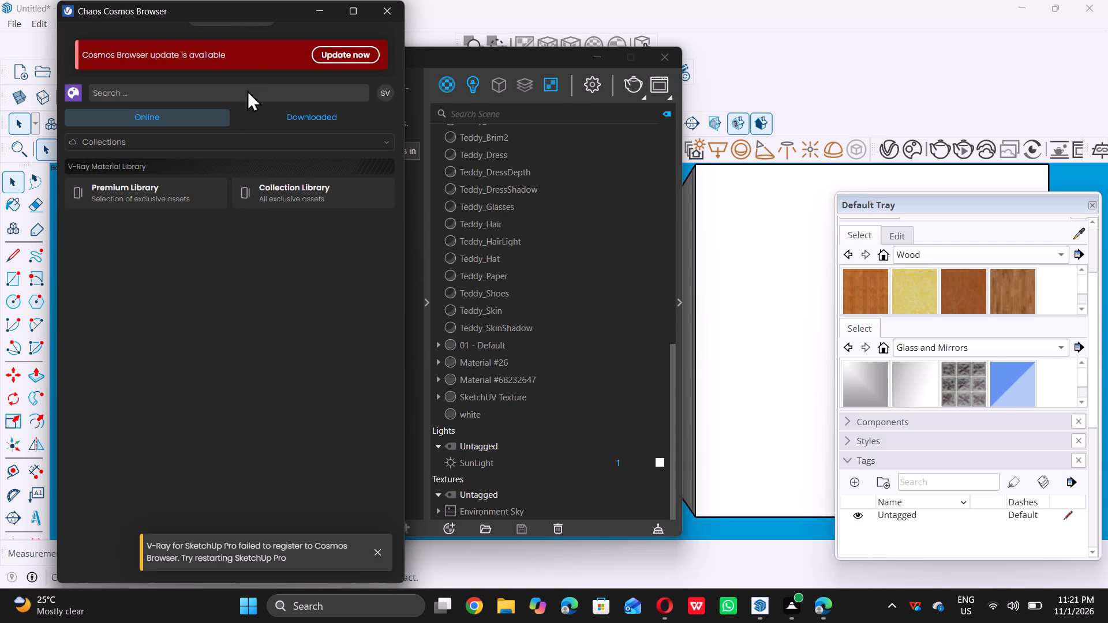
Search the online Cosmos library for "lights" and browse to the round ceiling lights.
click(248, 89)
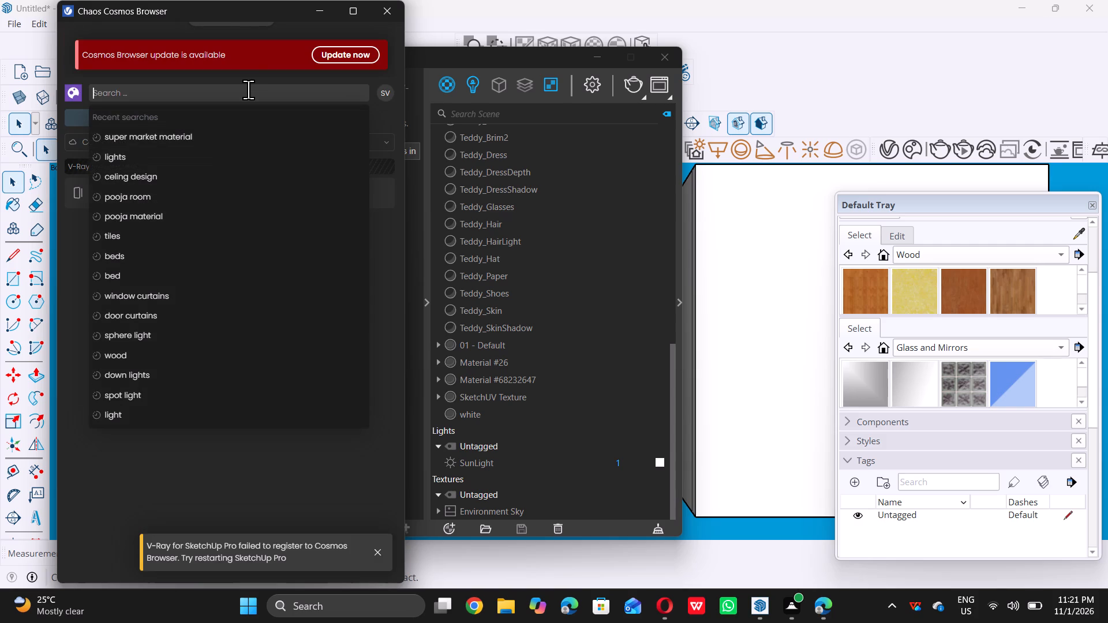
click(139, 155)
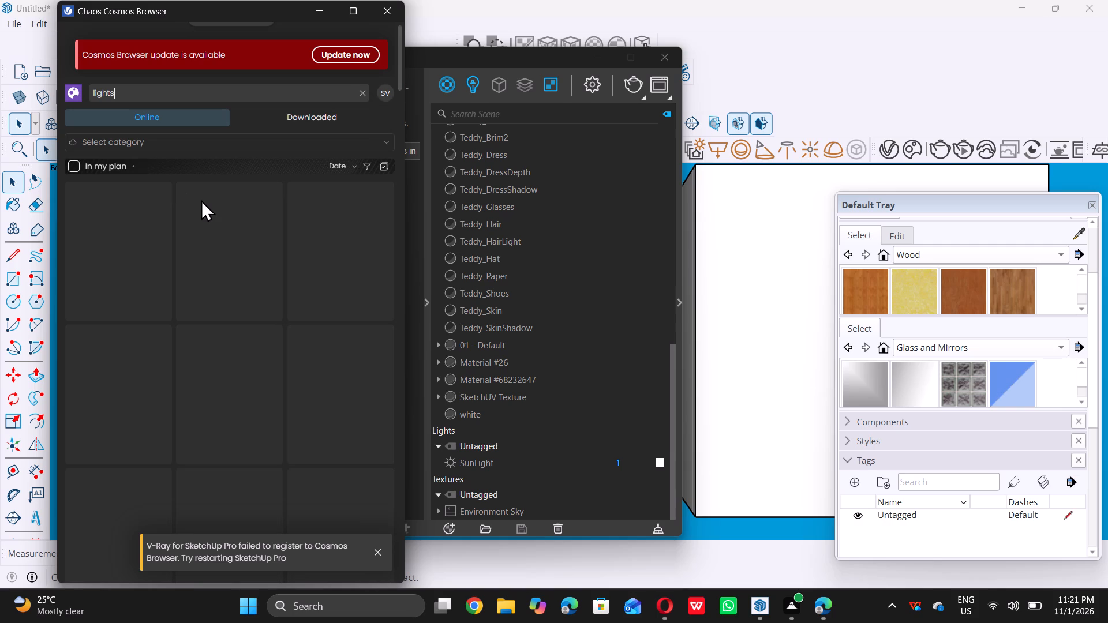
scroll(240, 242, down, 5)
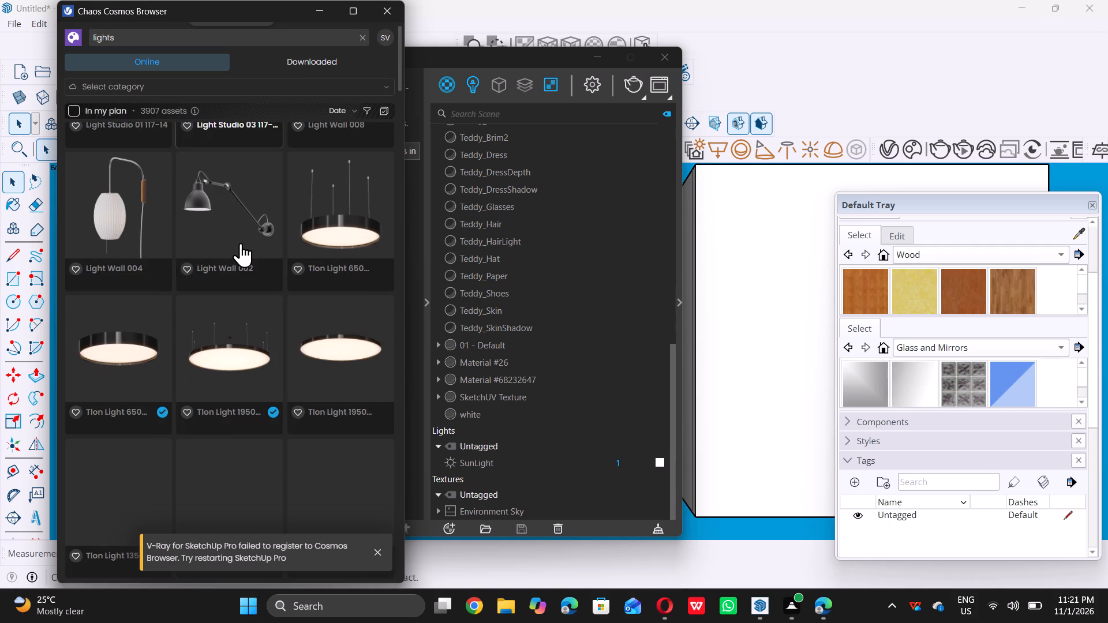
scroll(243, 243, down, 4)
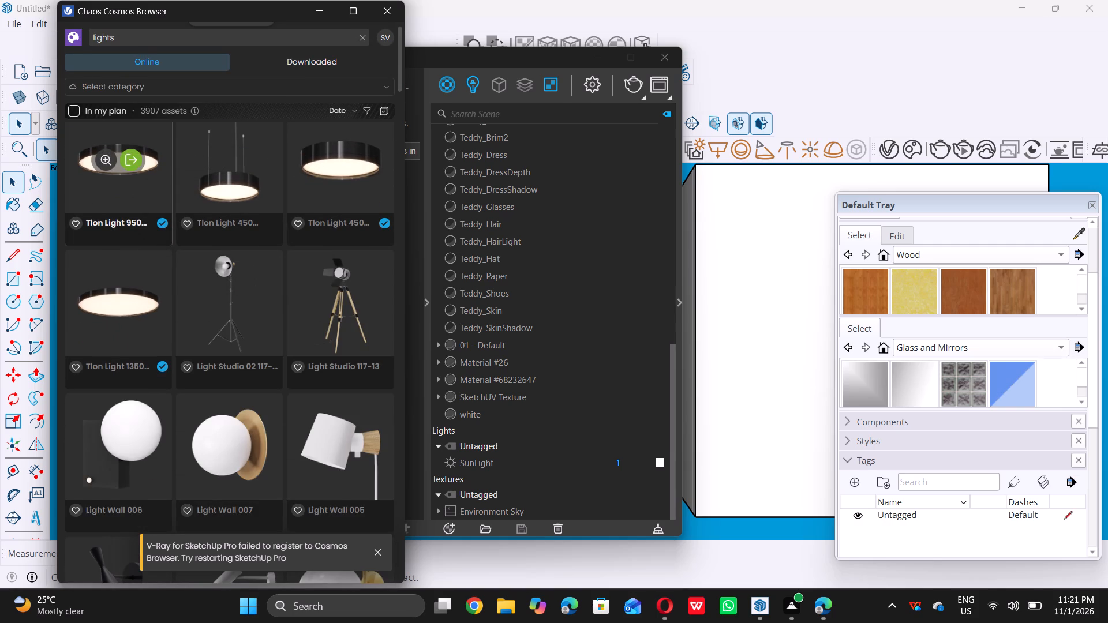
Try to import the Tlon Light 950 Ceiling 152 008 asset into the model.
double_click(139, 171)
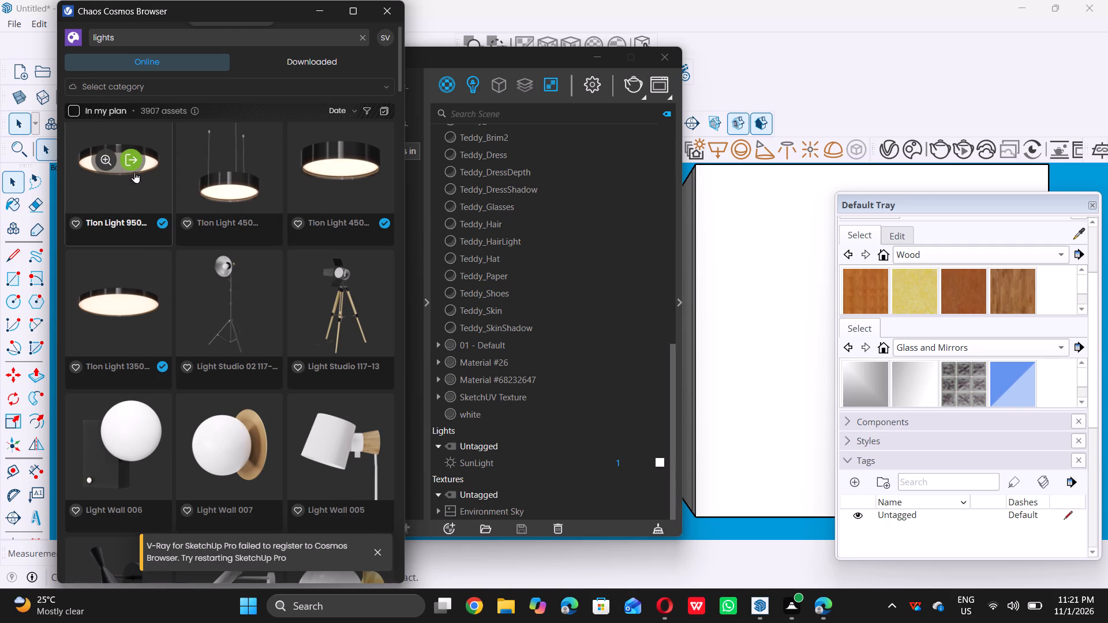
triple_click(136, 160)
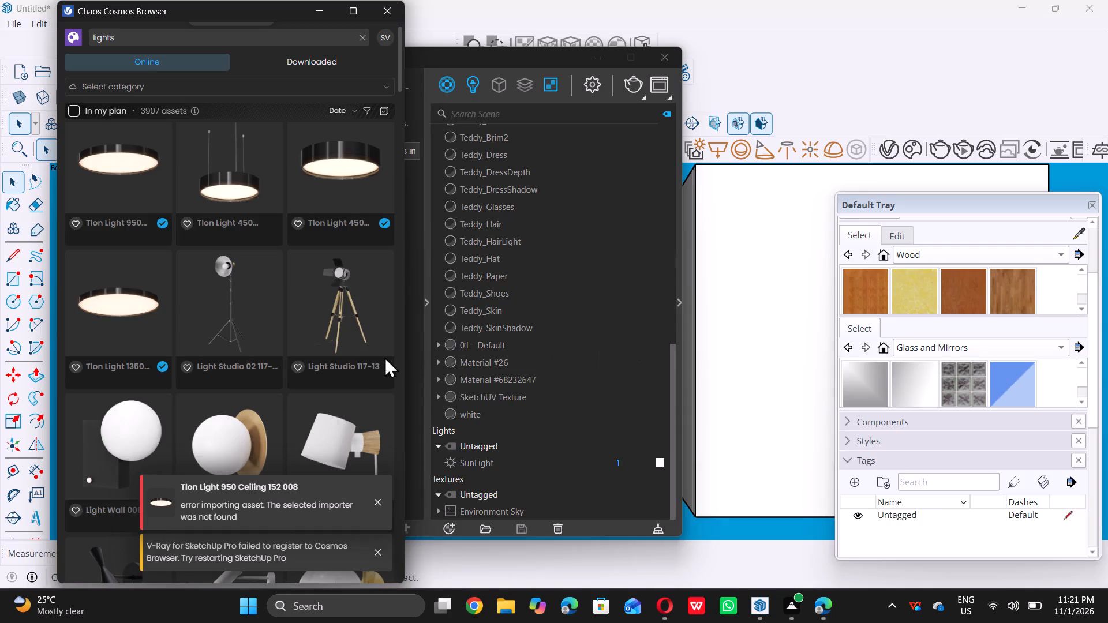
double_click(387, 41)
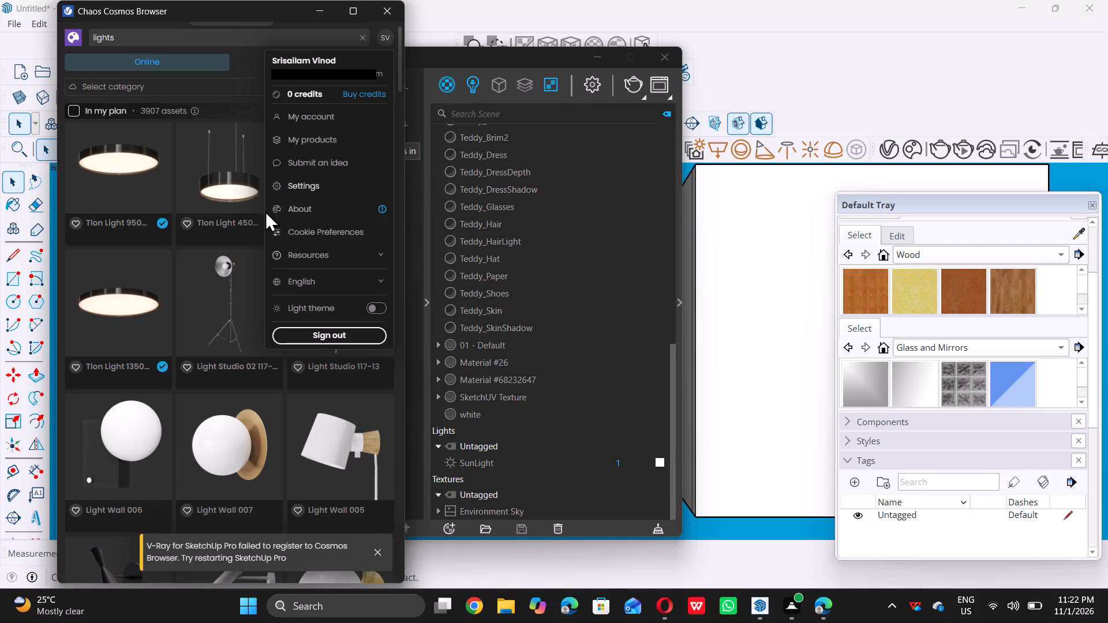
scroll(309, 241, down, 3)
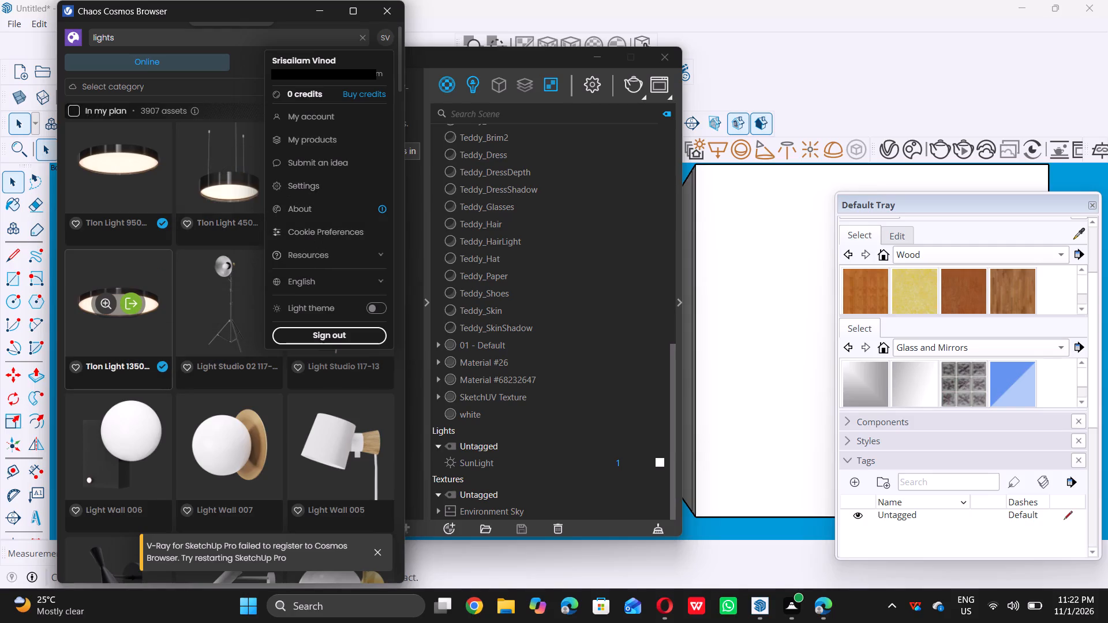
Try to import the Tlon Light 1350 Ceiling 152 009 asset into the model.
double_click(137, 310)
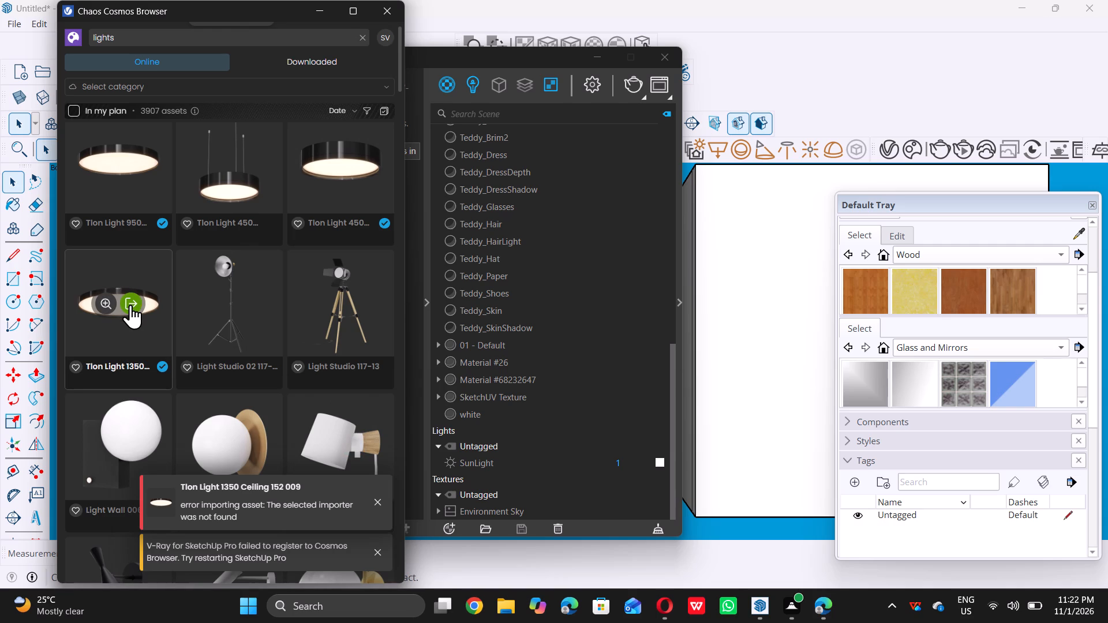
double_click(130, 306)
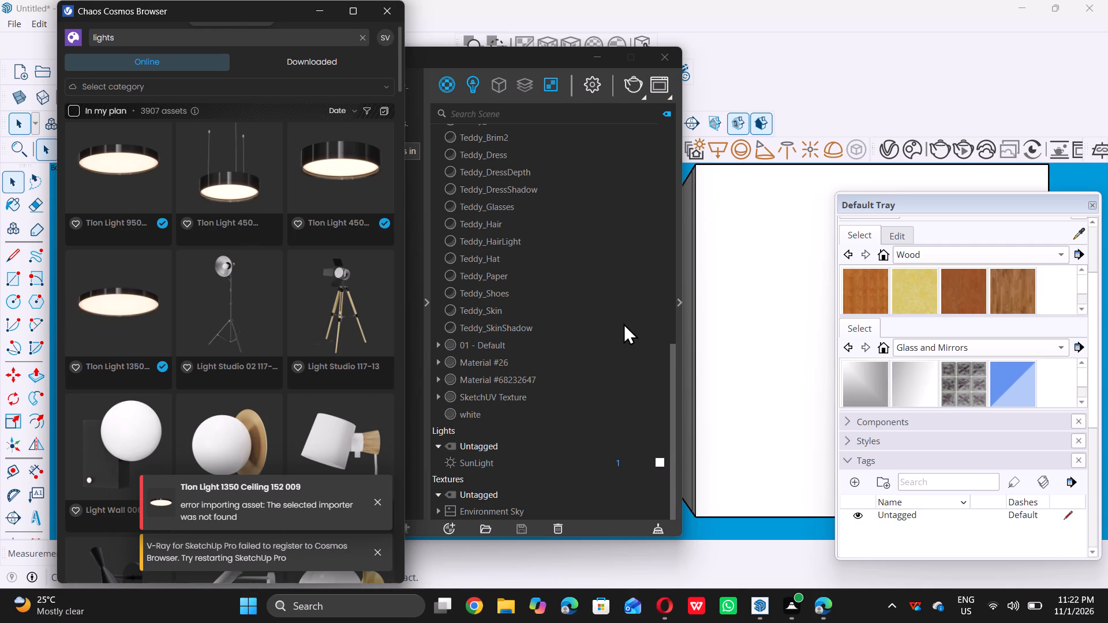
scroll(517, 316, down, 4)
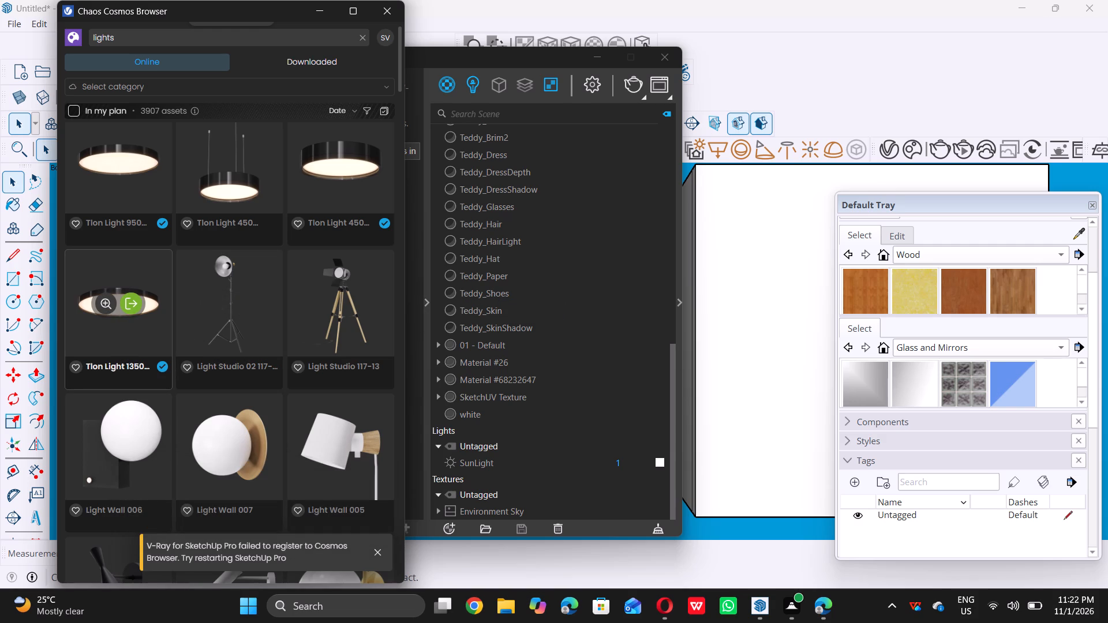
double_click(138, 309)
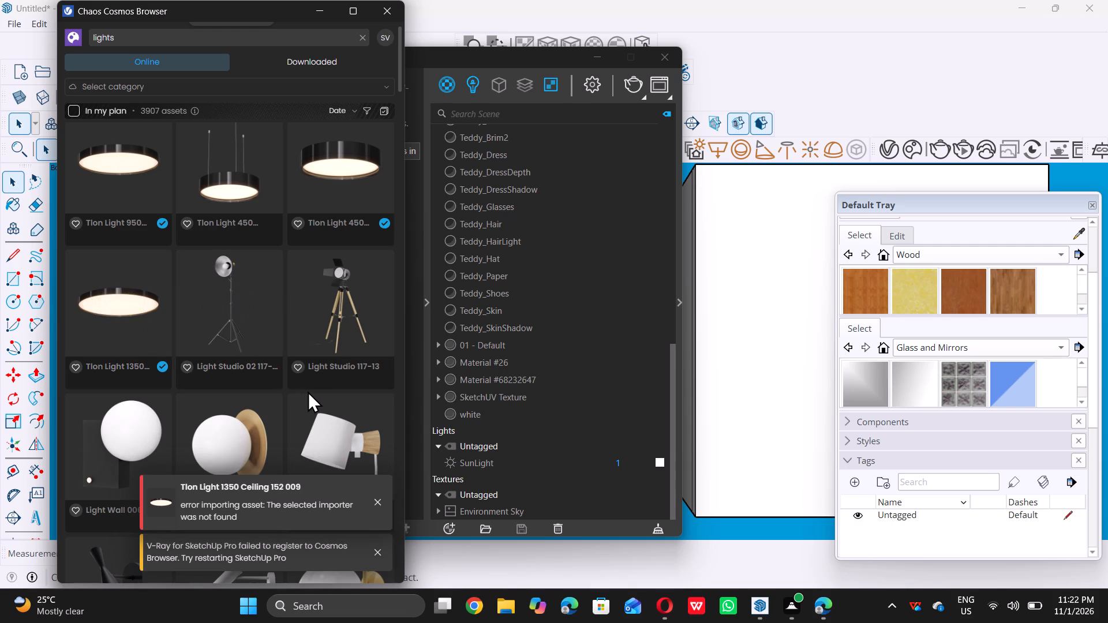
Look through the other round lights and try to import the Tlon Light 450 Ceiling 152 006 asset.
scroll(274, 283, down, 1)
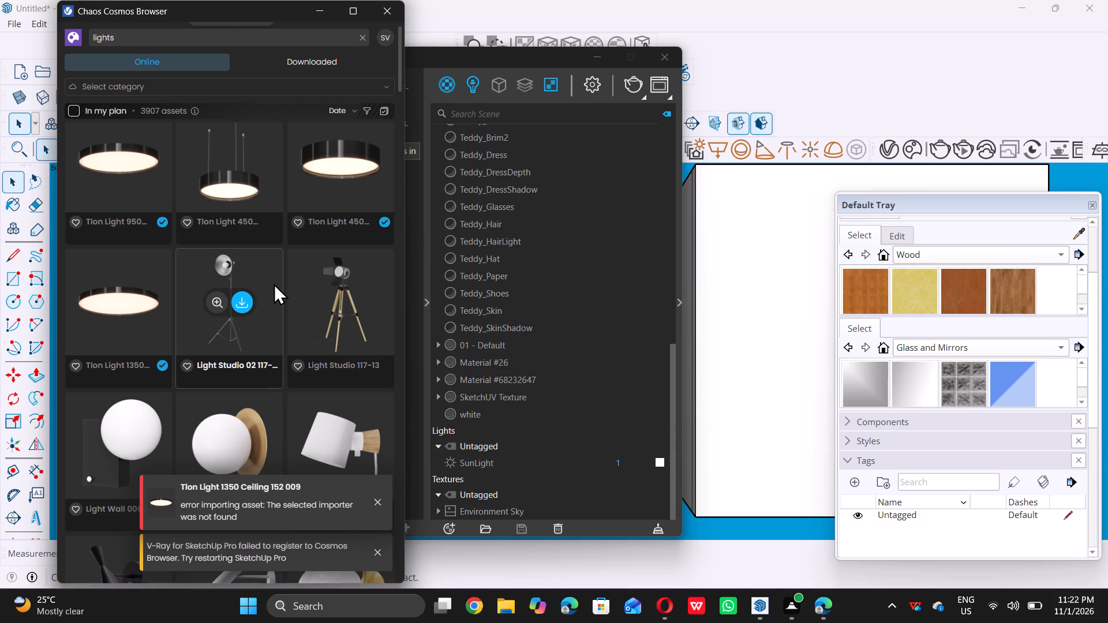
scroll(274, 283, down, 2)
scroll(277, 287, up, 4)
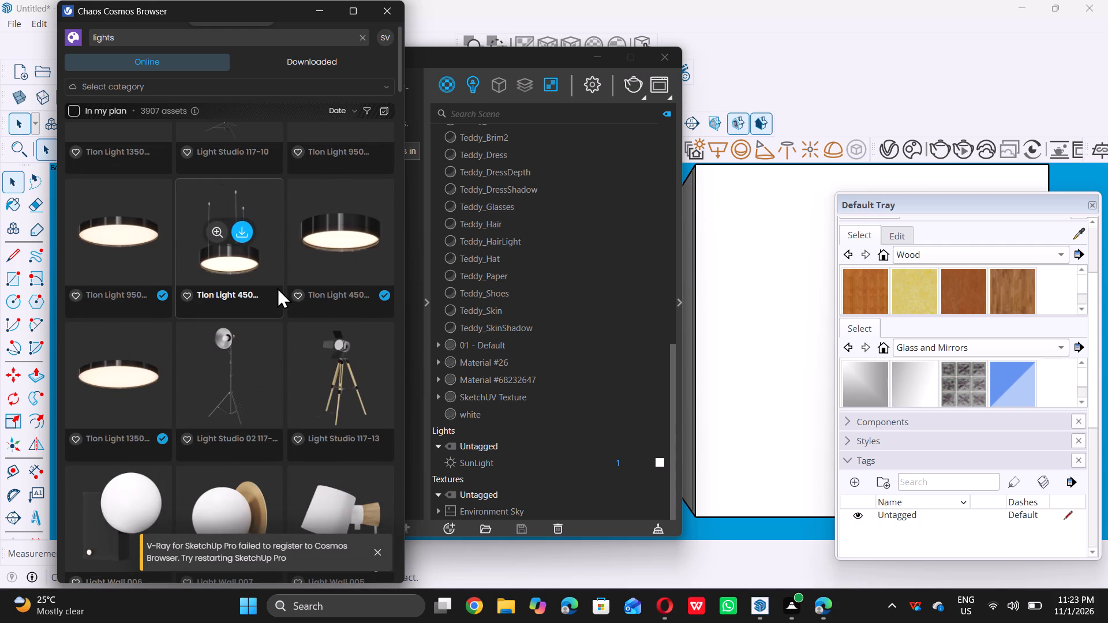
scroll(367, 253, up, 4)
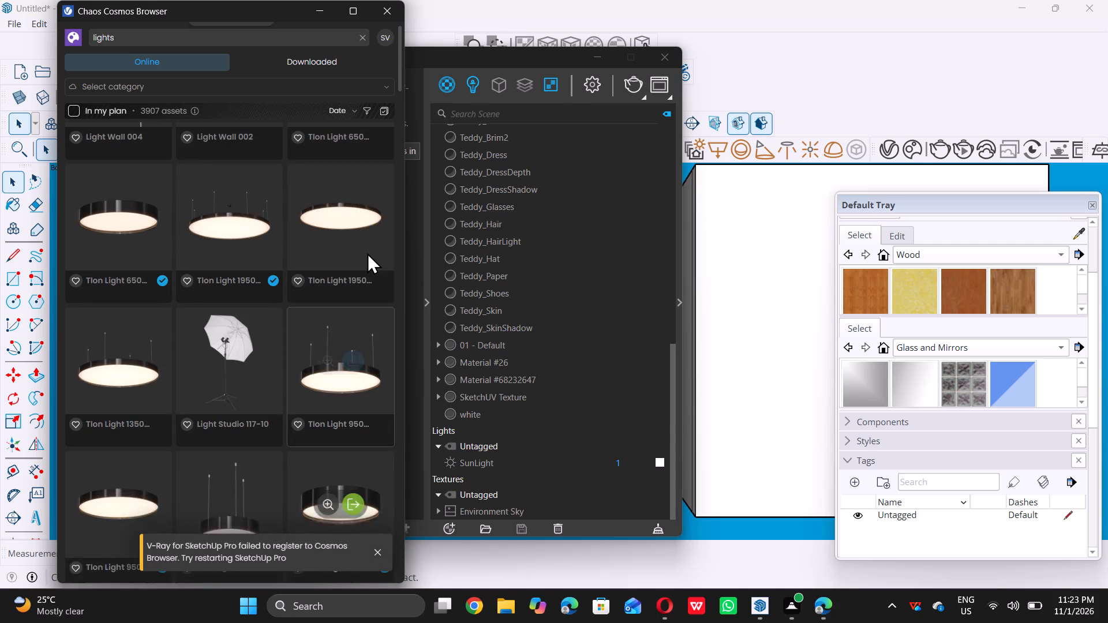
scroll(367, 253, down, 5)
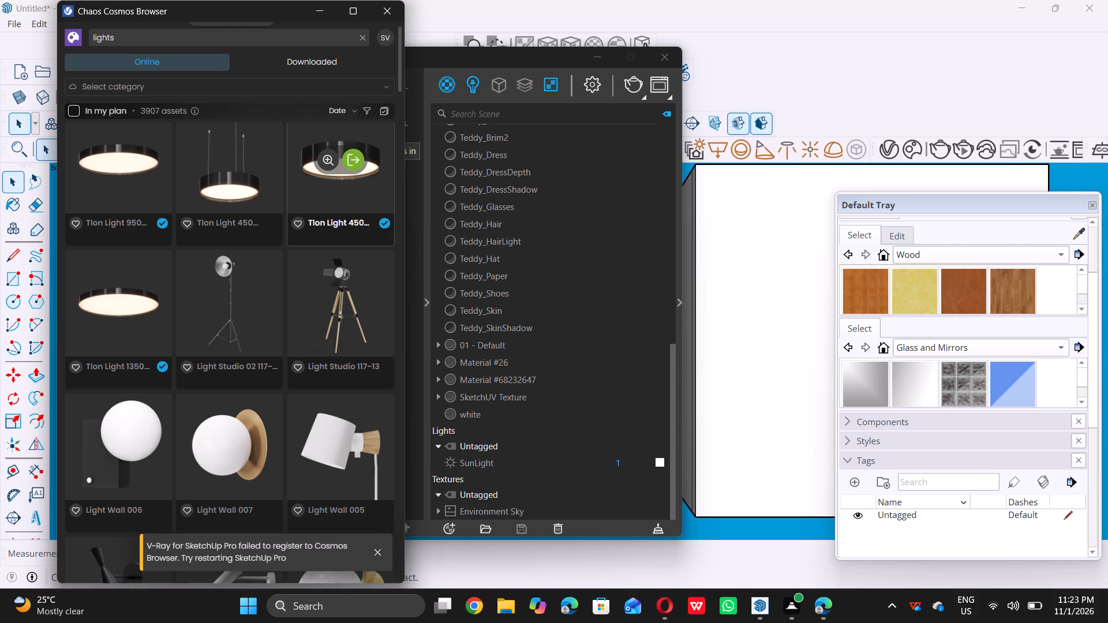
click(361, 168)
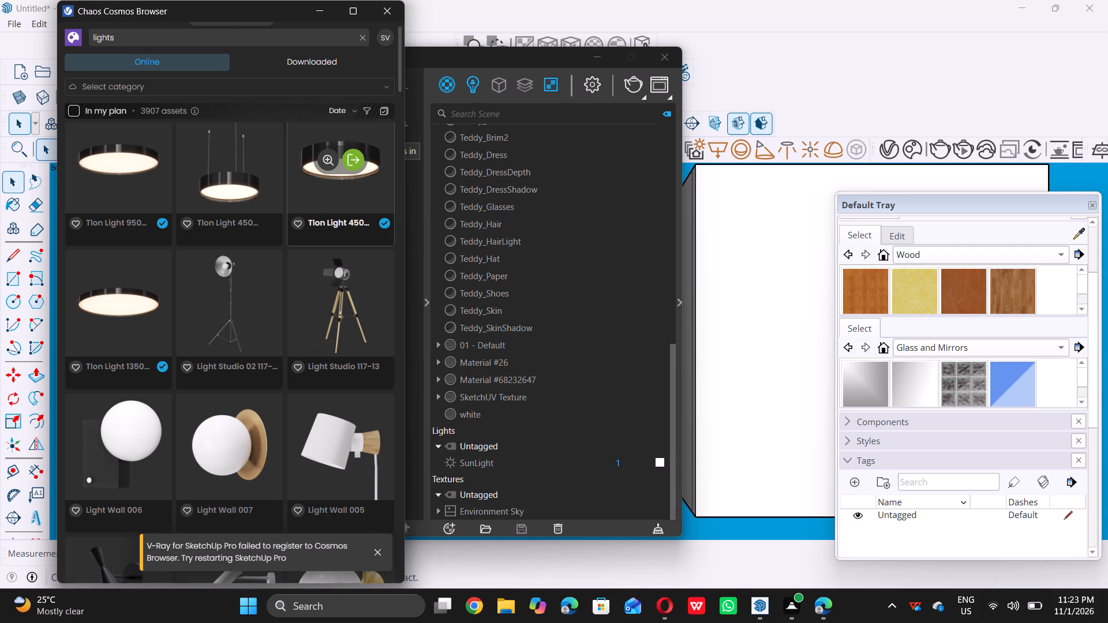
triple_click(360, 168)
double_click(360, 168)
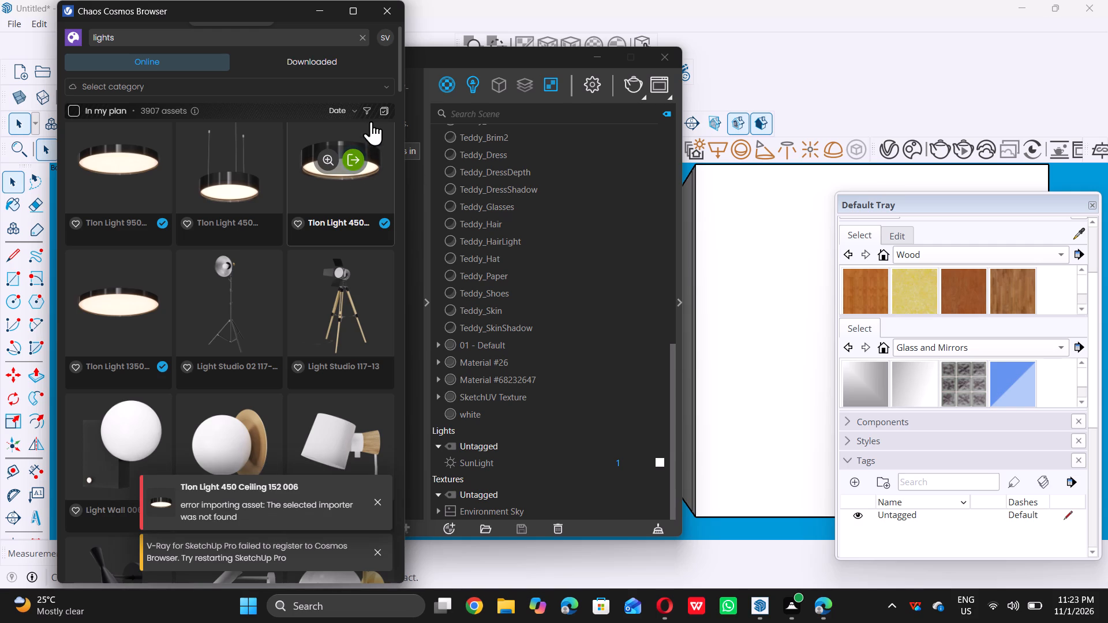
Minimise the Chaos Cosmos Browser and the V-Ray Asset Editor to return to the SketchUp model.
double_click(316, 6)
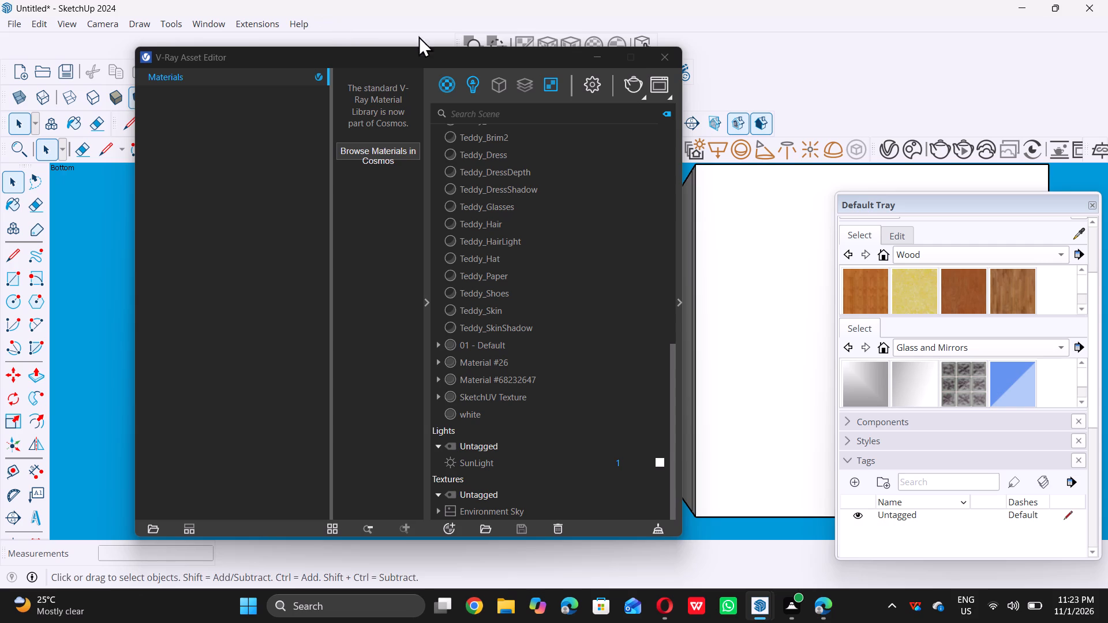
click(599, 58)
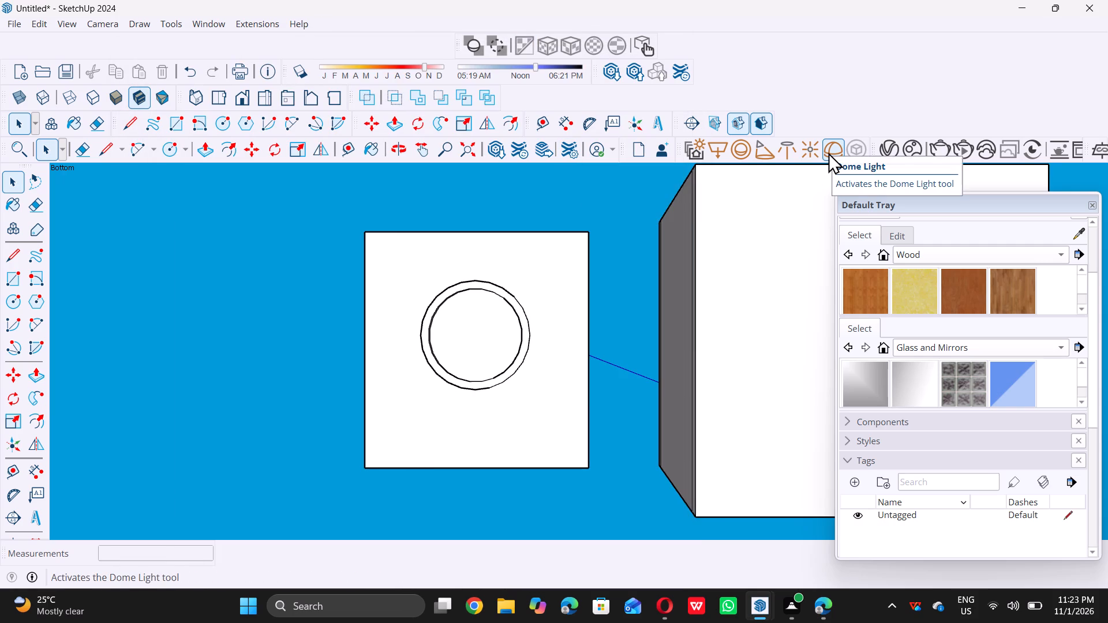
Place a small V-Ray Sphere Light on the ceiling panel's underside, between the circular ring and a corner.
click(742, 155)
scroll(542, 253, up, 4)
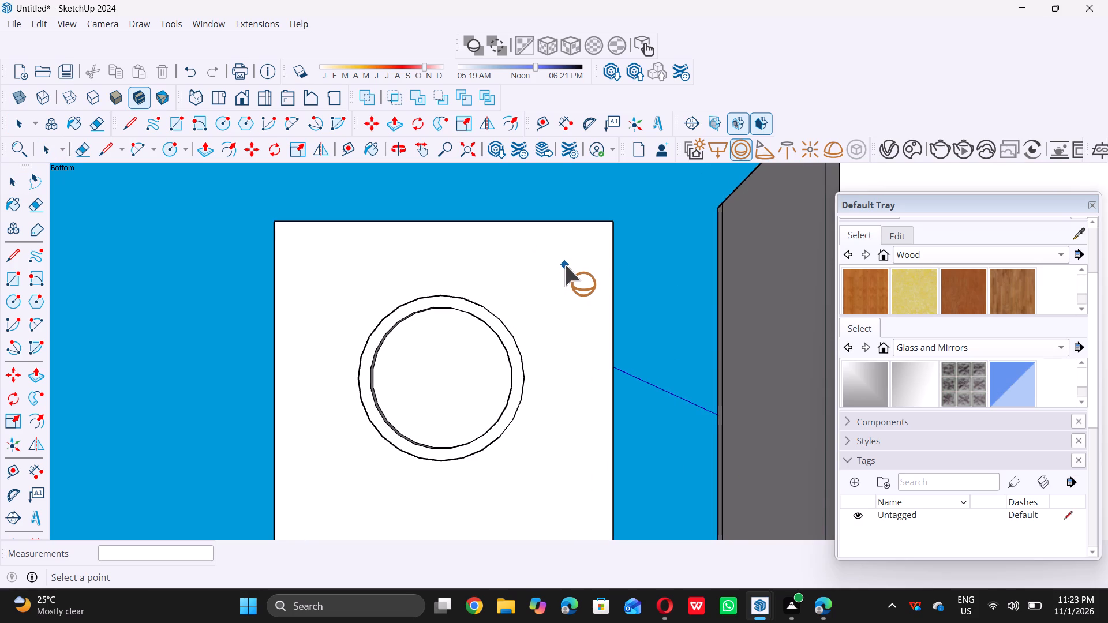
double_click(564, 265)
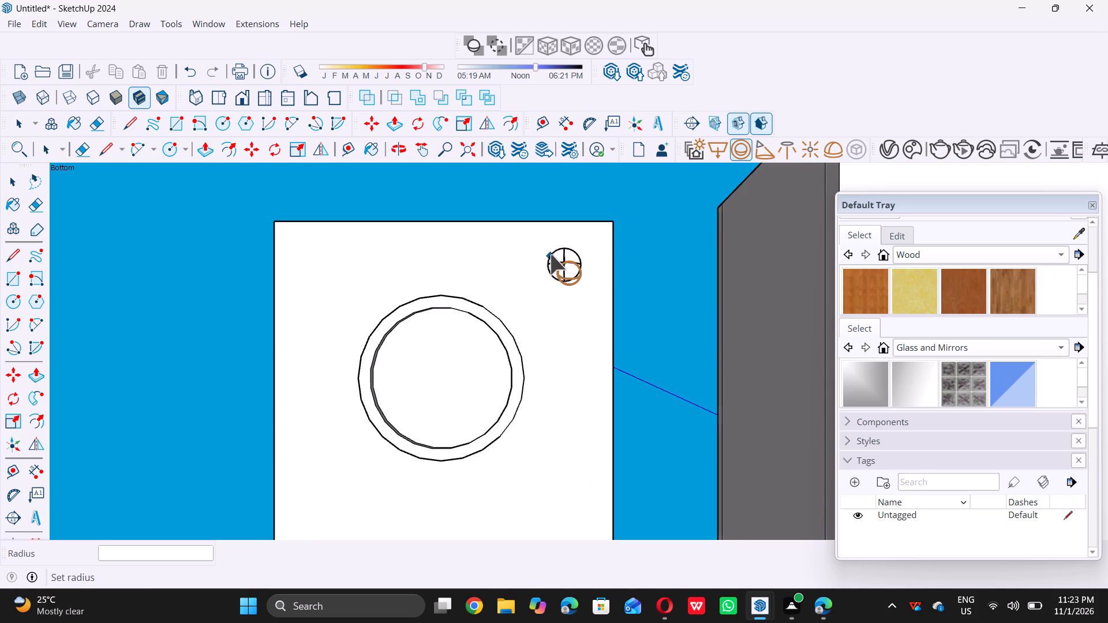
double_click(552, 259)
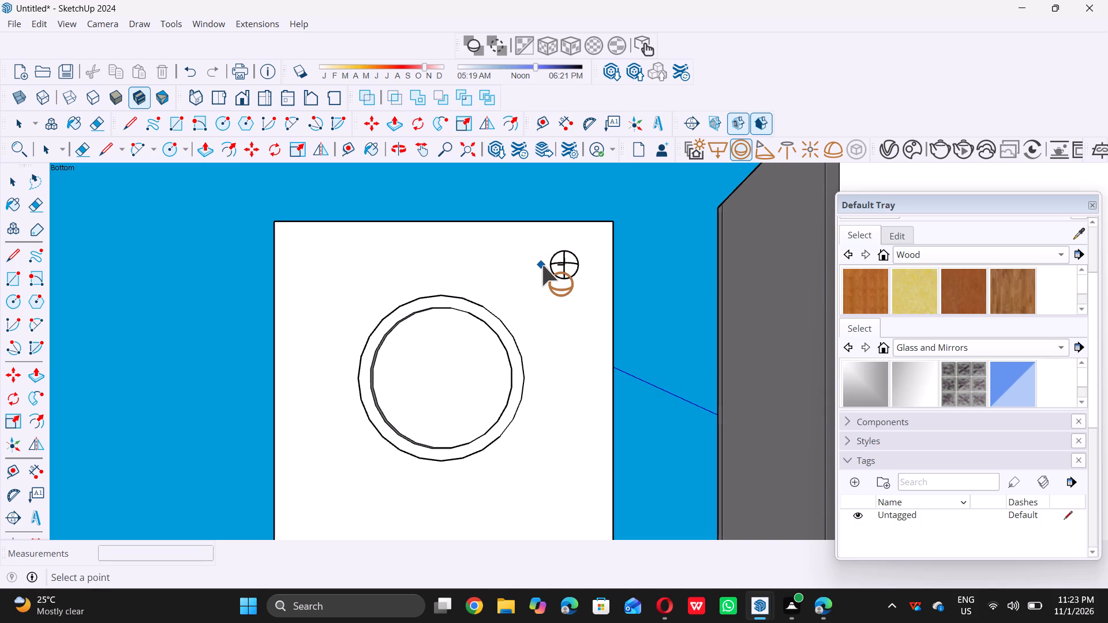
key(space)
Move the sphere light about 6 11/16" so it sits clear of the ceiling panel's underside.
scroll(545, 265, down, 5)
middle_drag(558, 235, 553, 269)
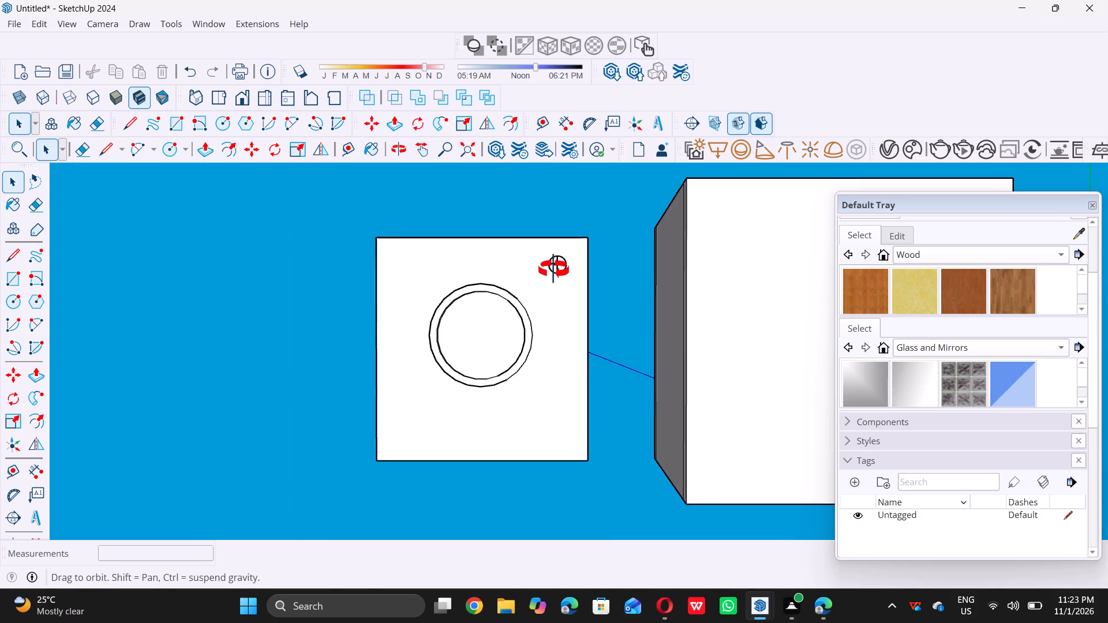
middle_drag(553, 269, 546, 294)
scroll(558, 243, up, 10)
scroll(552, 246, down, 5)
middle_drag(556, 256, 542, 302)
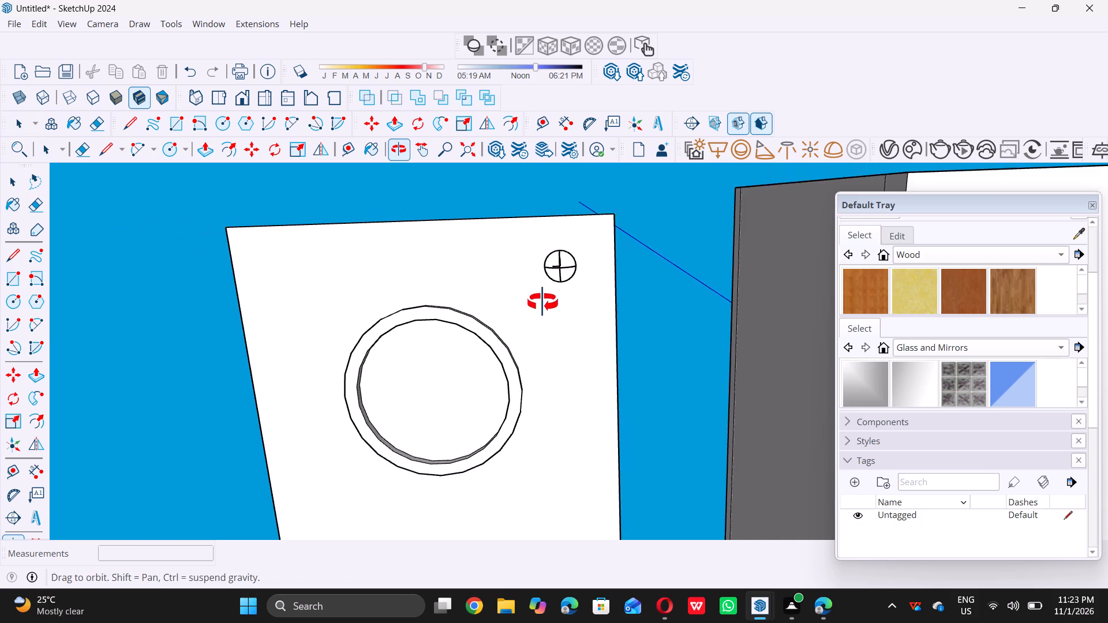
middle_drag(542, 302, 521, 362)
scroll(542, 193, up, 10)
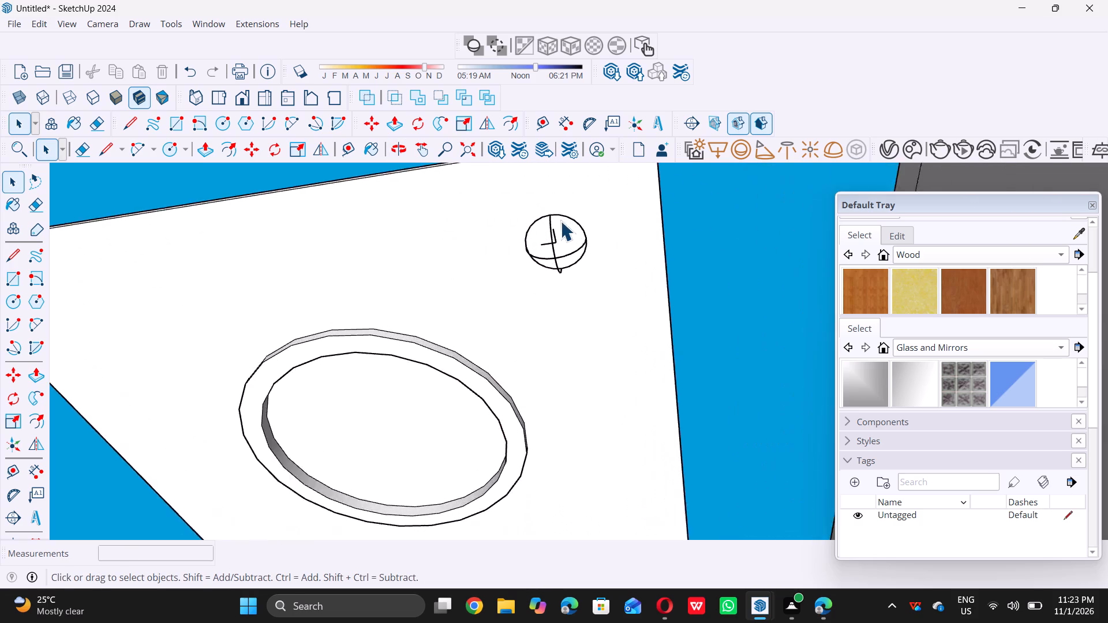
double_click(545, 238)
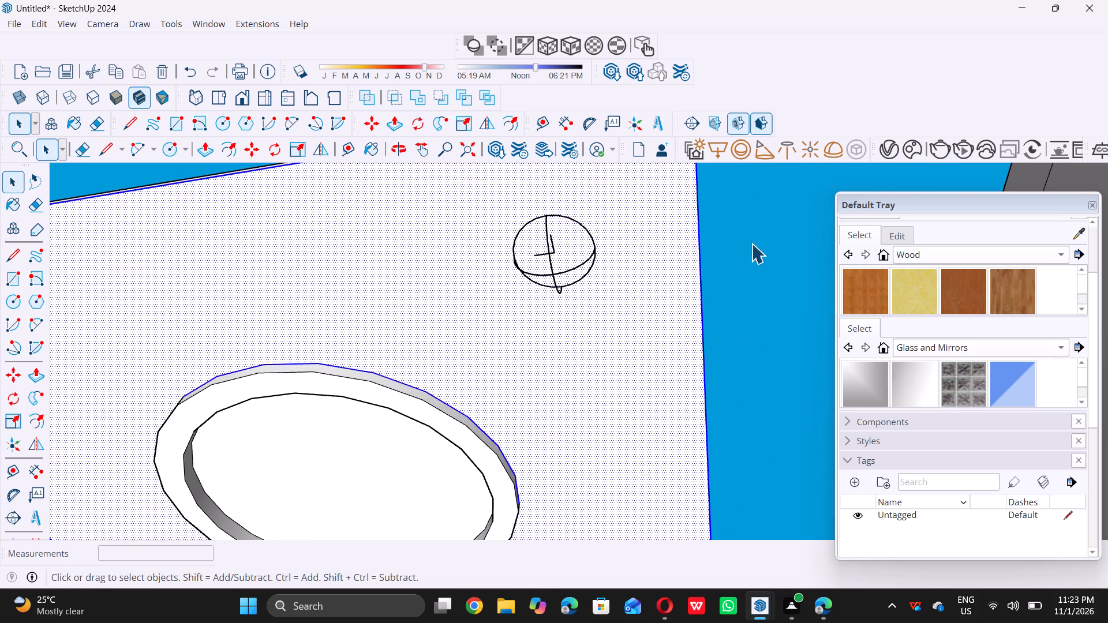
double_click(751, 243)
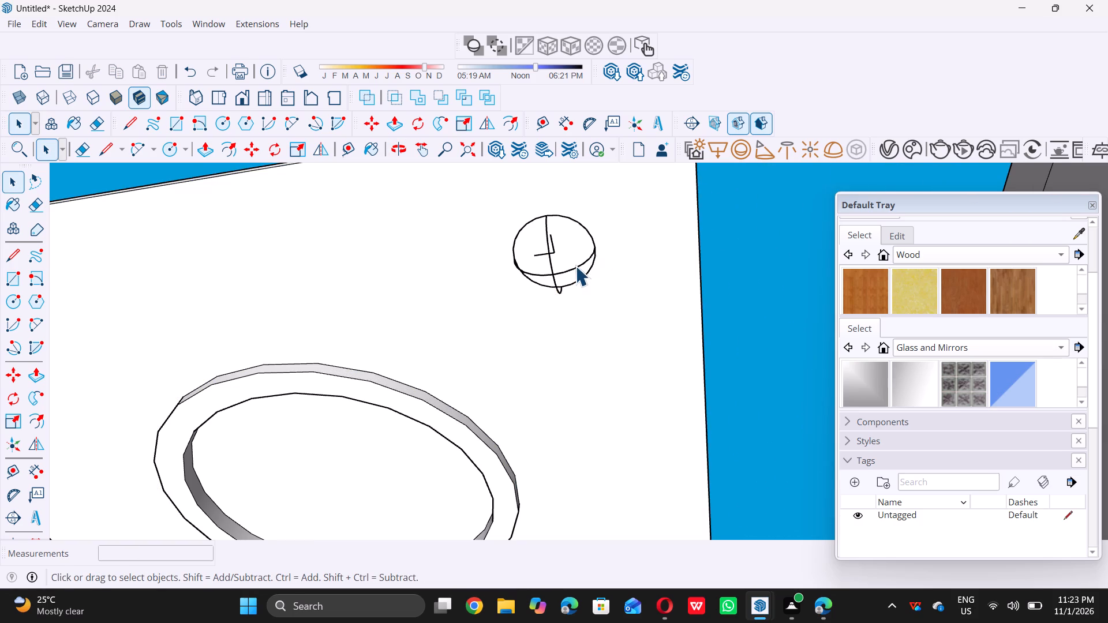
click(577, 266)
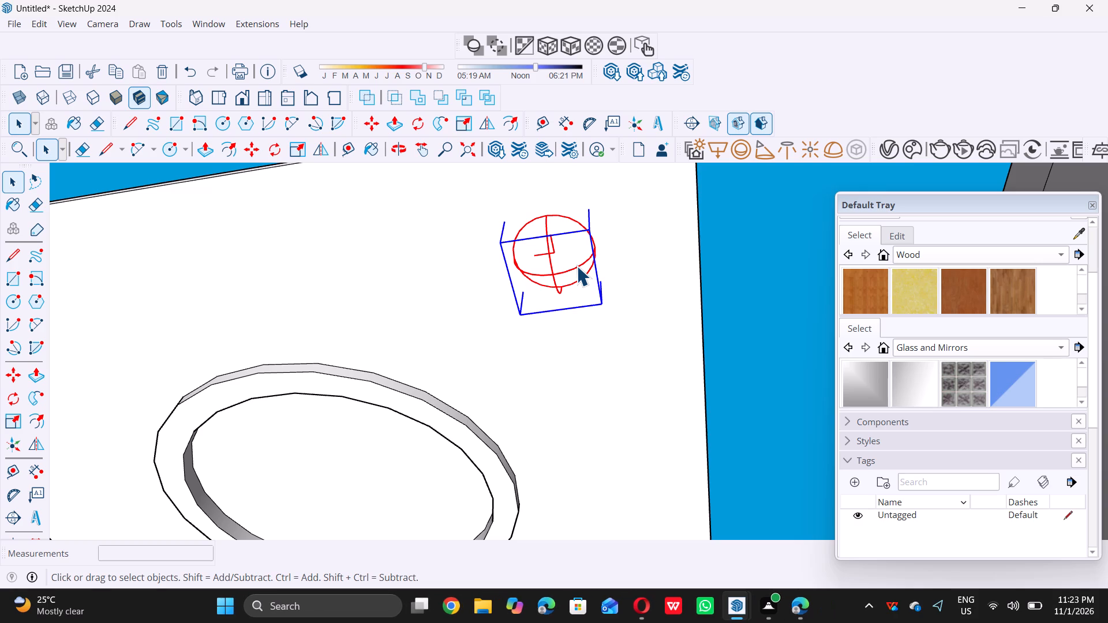
key(m)
scroll(577, 266, down, 5)
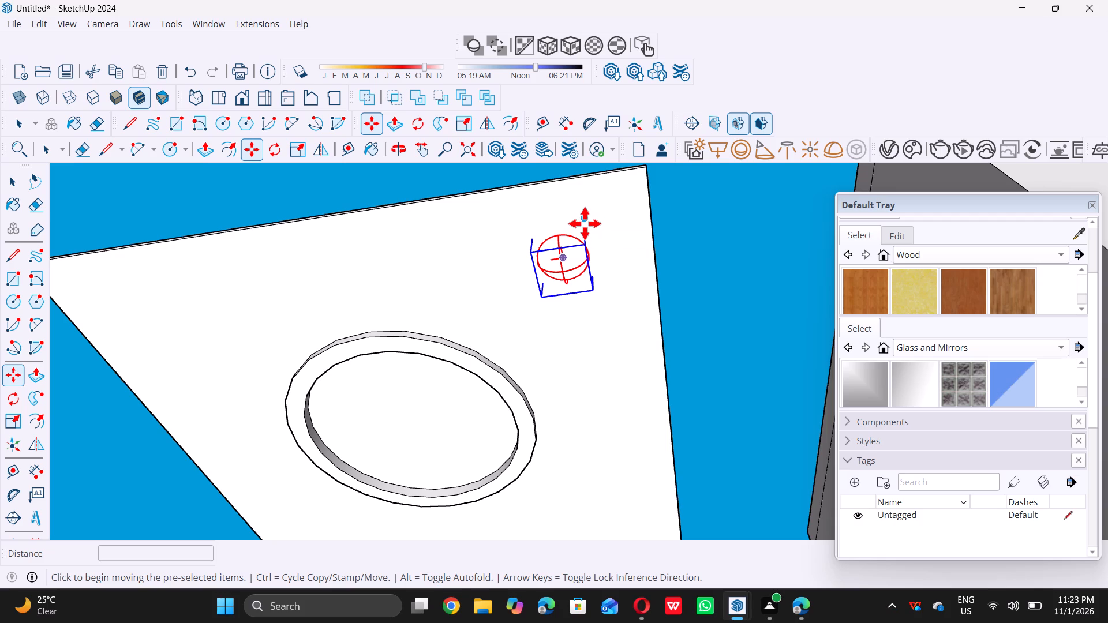
click(585, 223)
click(582, 230)
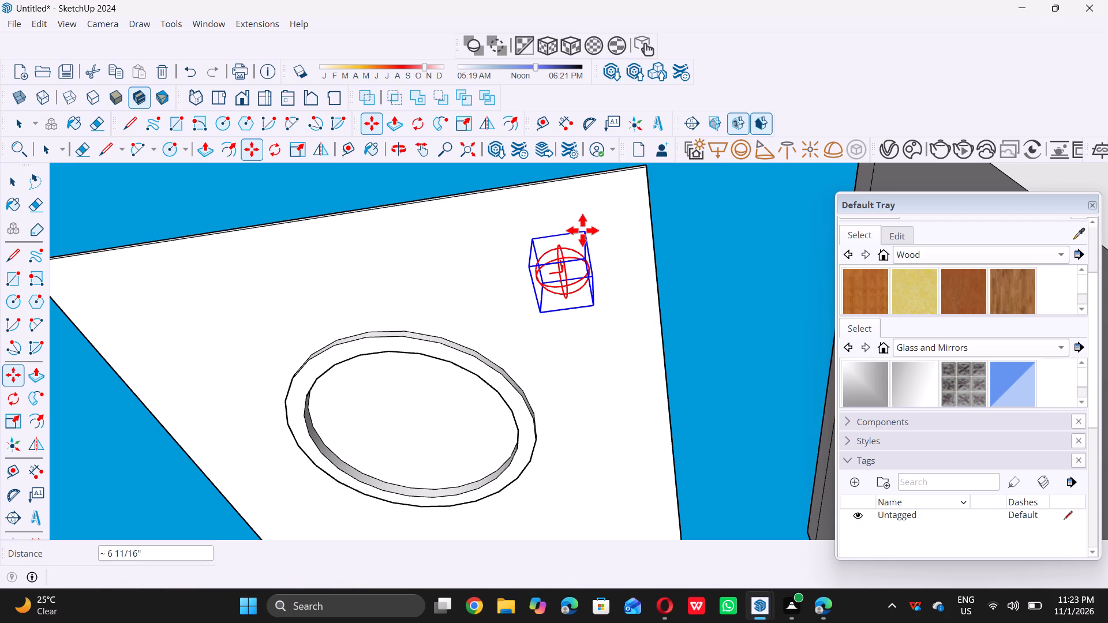
key(space)
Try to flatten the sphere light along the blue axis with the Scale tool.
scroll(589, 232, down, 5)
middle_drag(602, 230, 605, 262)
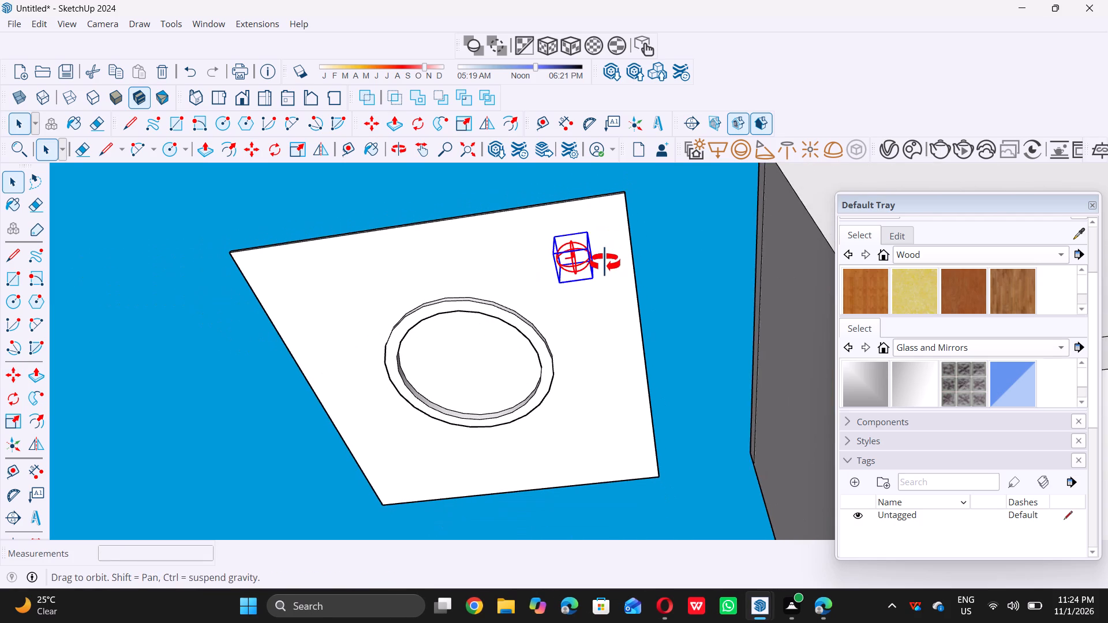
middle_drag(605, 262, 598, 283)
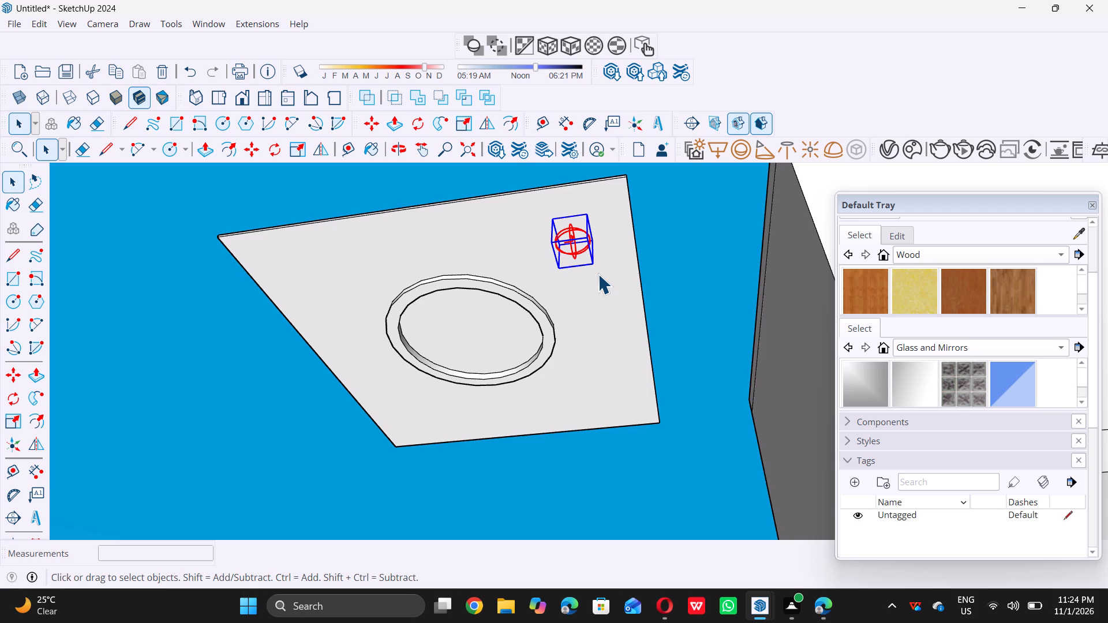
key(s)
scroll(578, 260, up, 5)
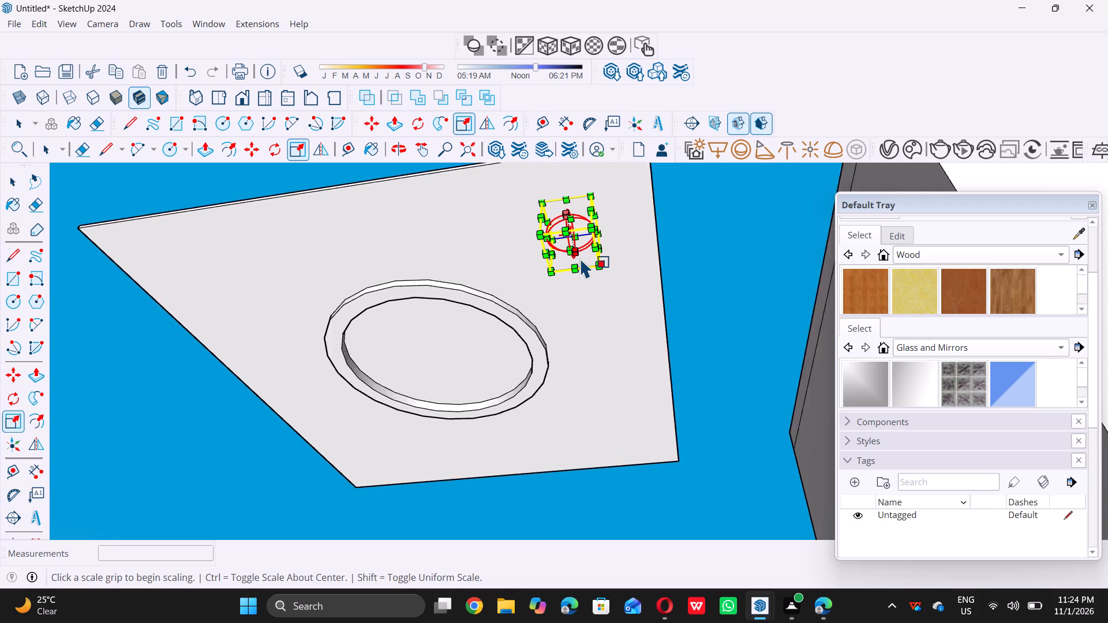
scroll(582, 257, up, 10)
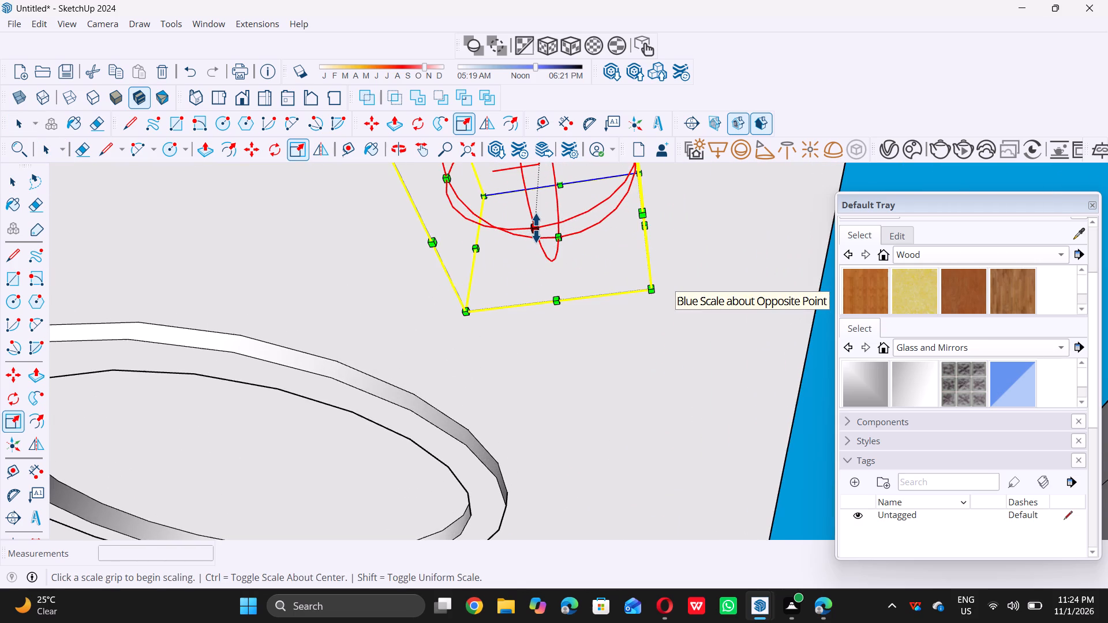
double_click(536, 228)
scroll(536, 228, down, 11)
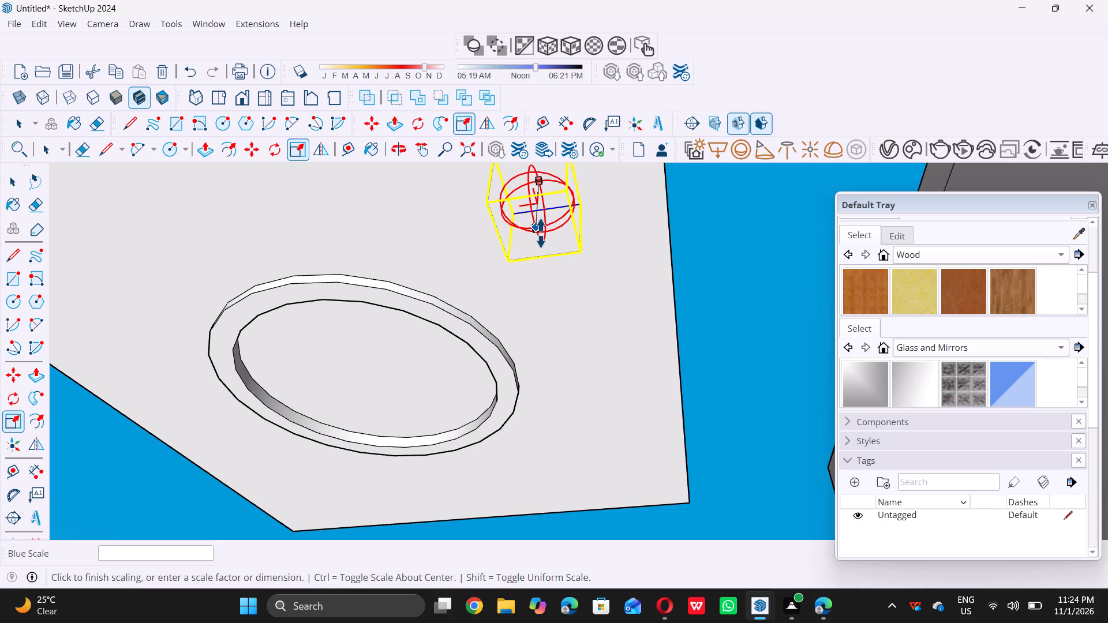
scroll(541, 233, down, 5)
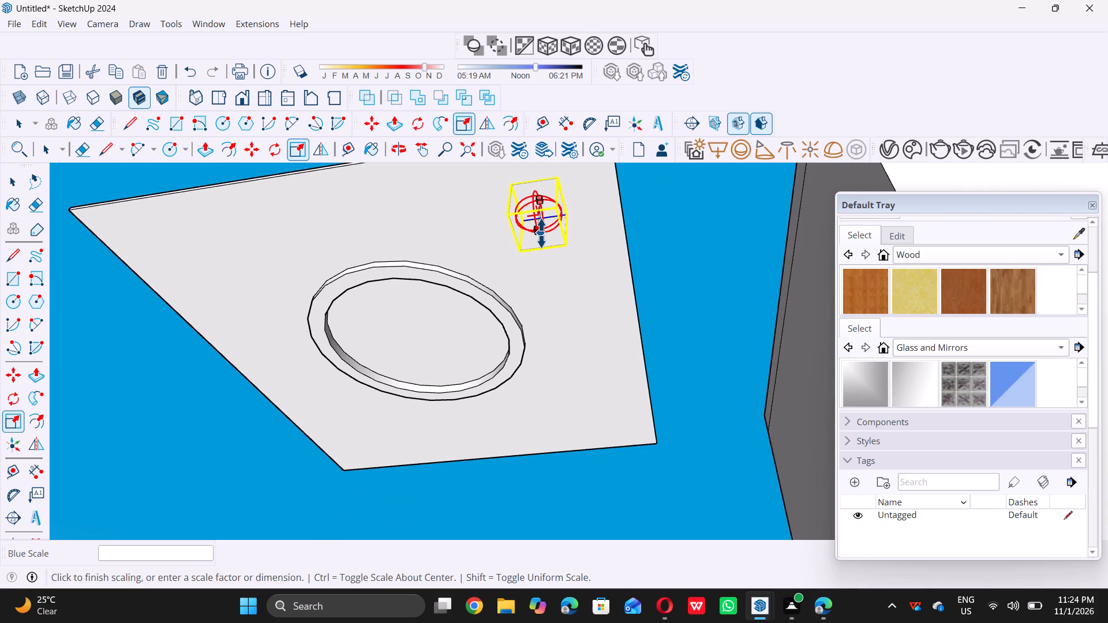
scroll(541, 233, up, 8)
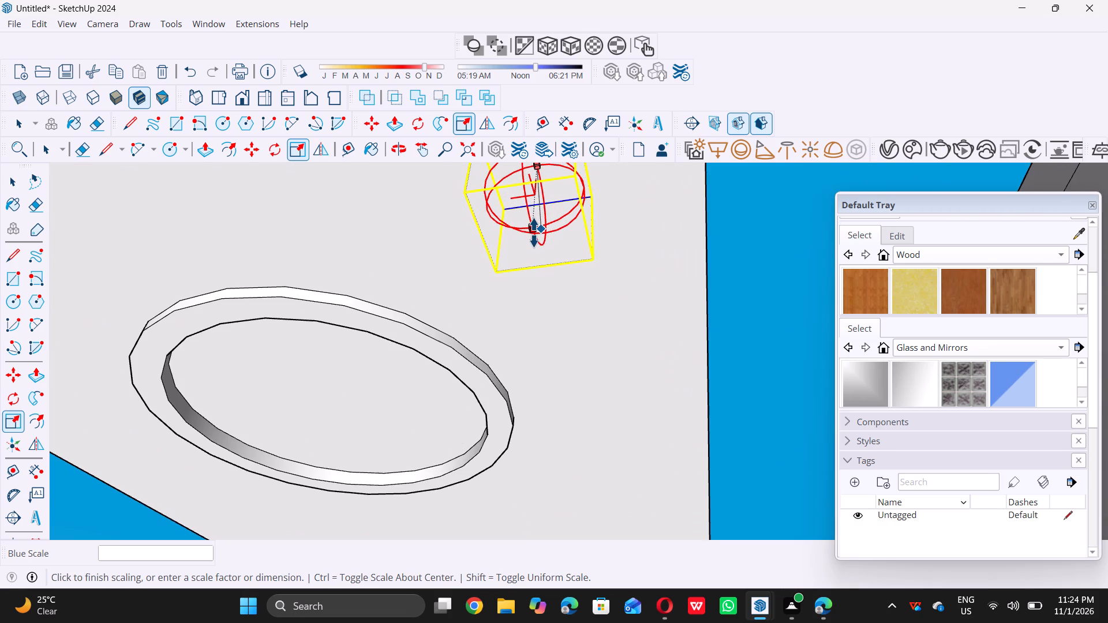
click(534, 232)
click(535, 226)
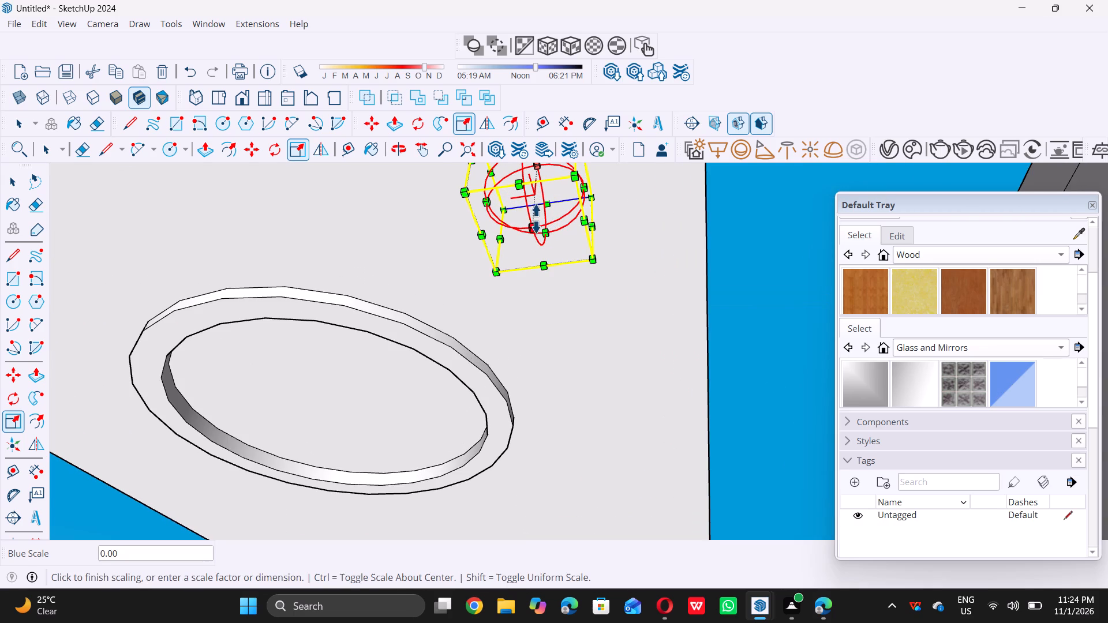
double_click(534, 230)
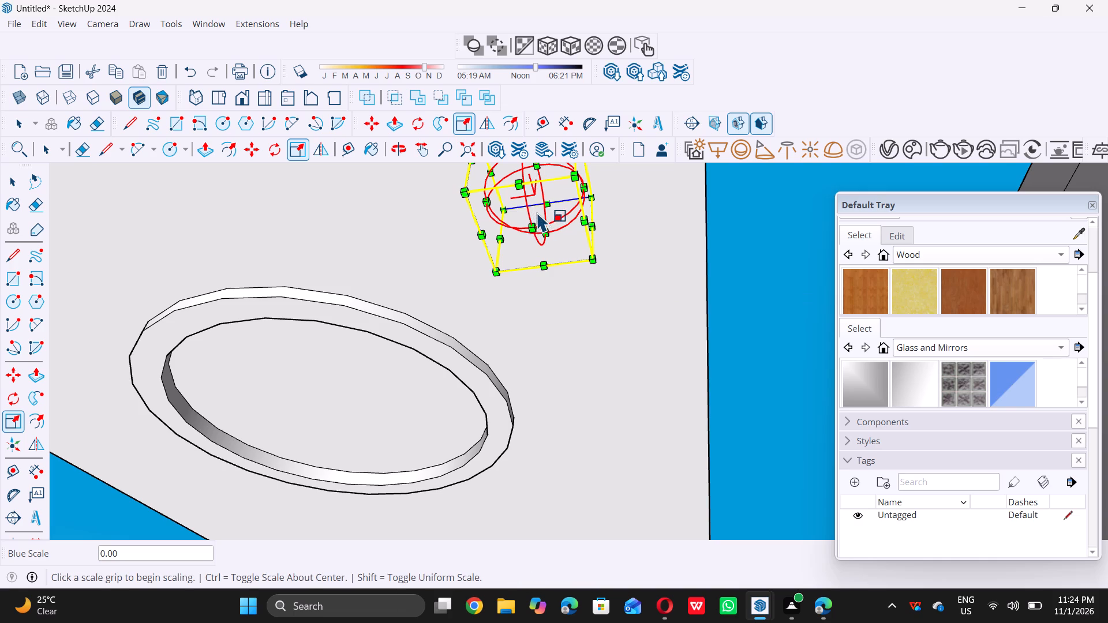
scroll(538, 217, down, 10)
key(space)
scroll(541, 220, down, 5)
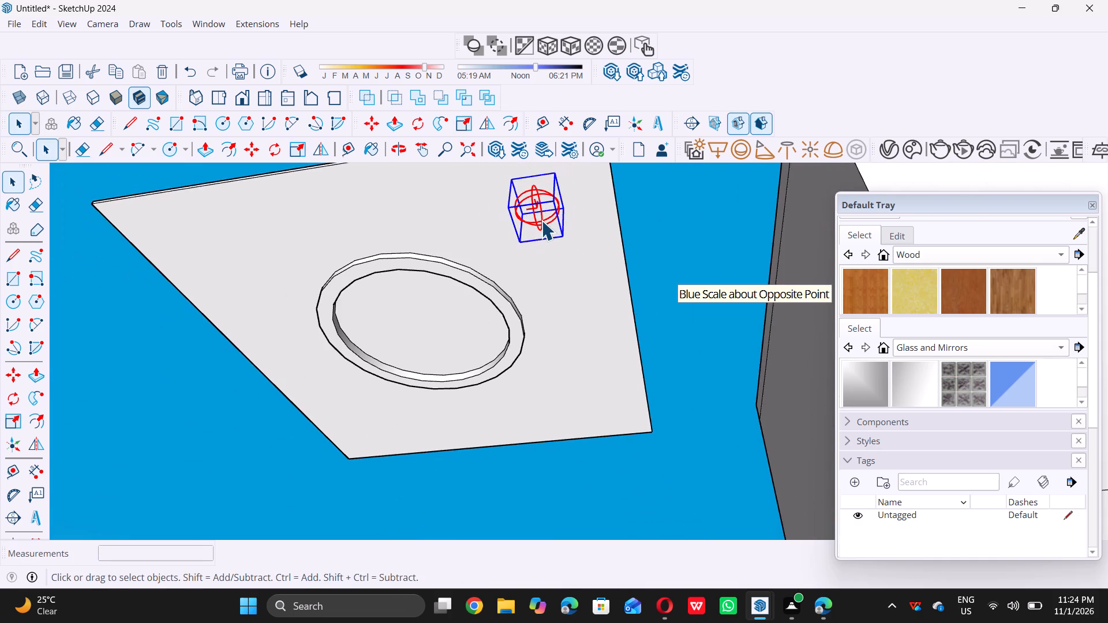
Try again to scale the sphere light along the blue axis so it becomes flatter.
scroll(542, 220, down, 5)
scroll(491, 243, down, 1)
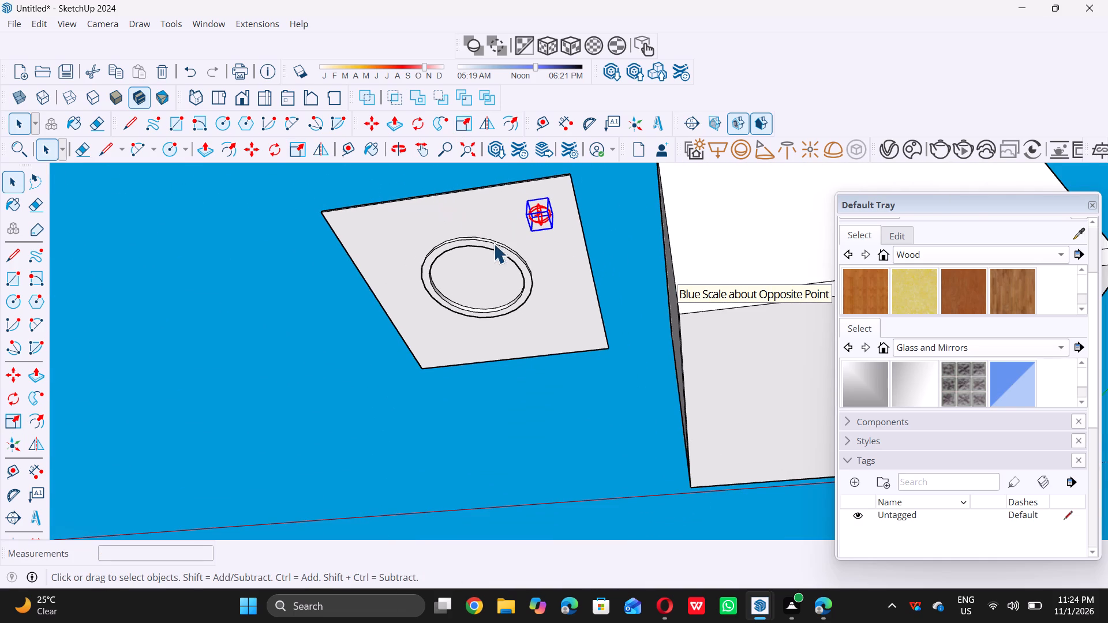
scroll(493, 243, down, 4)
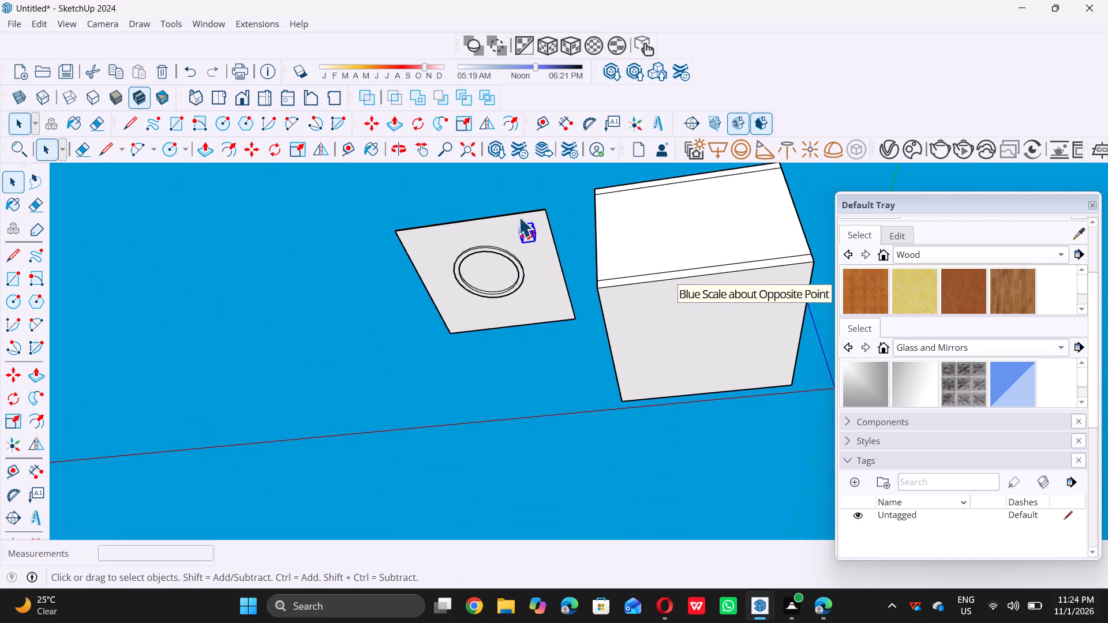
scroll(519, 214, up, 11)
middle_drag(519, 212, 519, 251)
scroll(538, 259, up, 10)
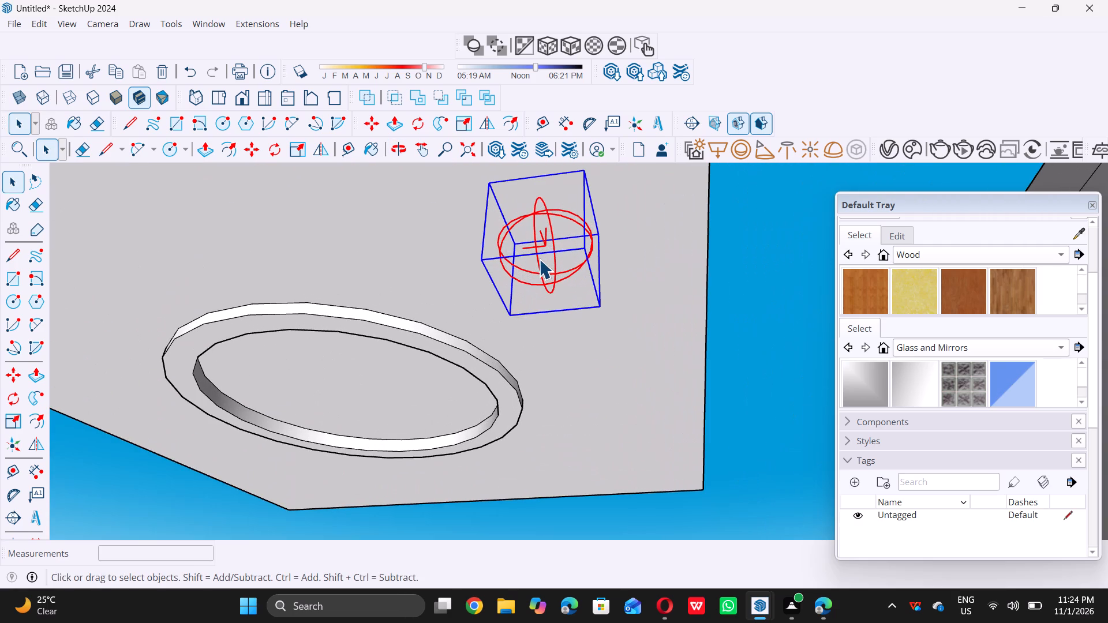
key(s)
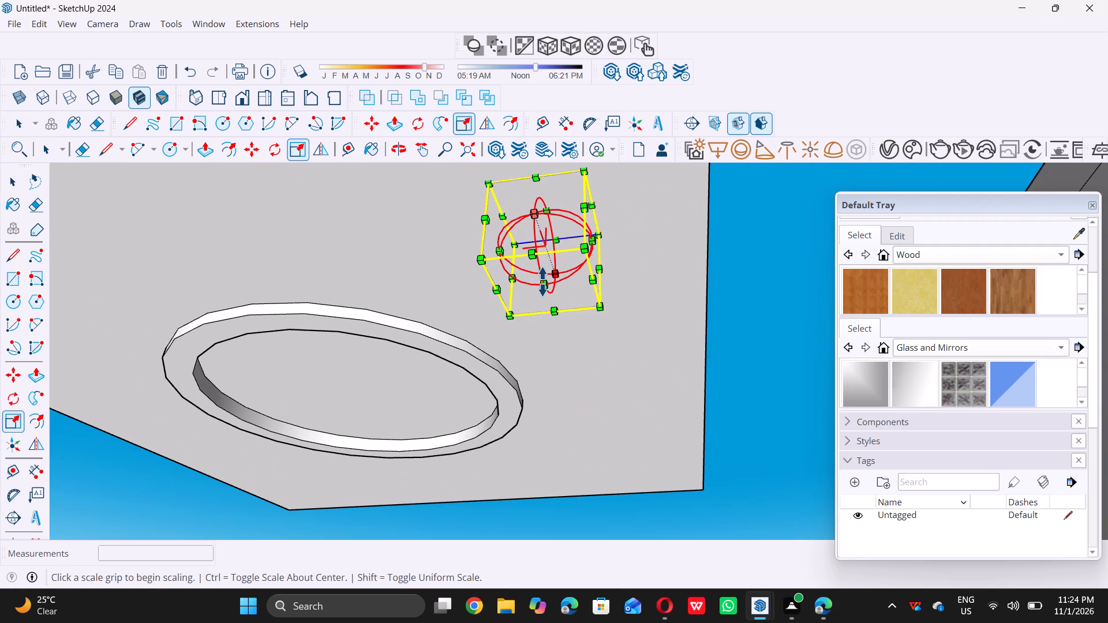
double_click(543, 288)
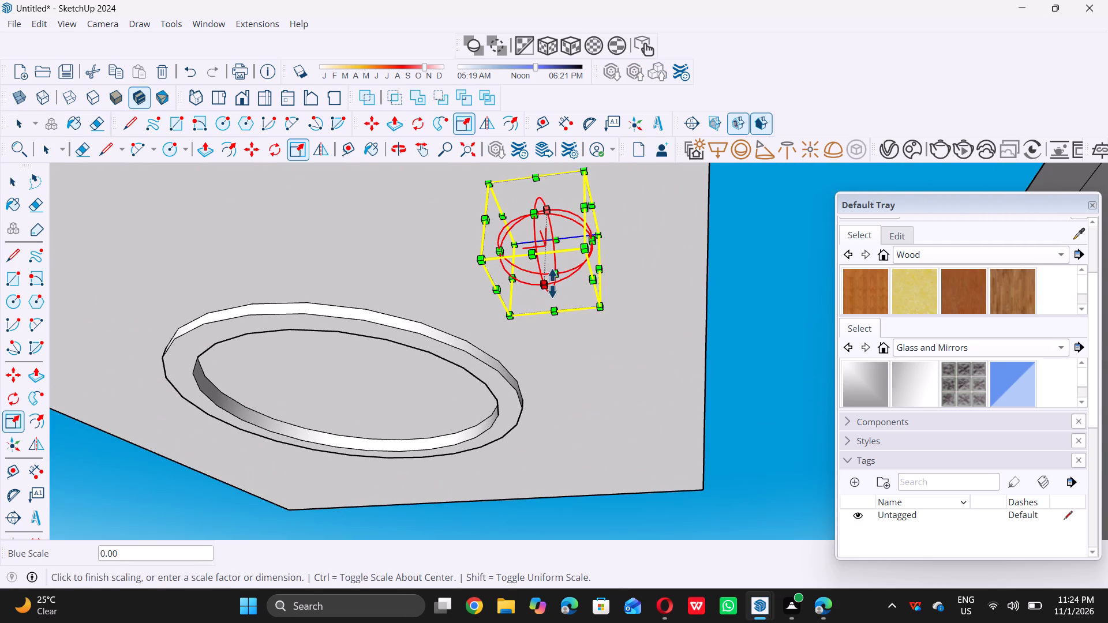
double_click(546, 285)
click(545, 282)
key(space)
From a side view, scale the sphere light's height along the blue axis to about 0.32, flattening it beneath the ceiling panel.
scroll(596, 239, down, 14)
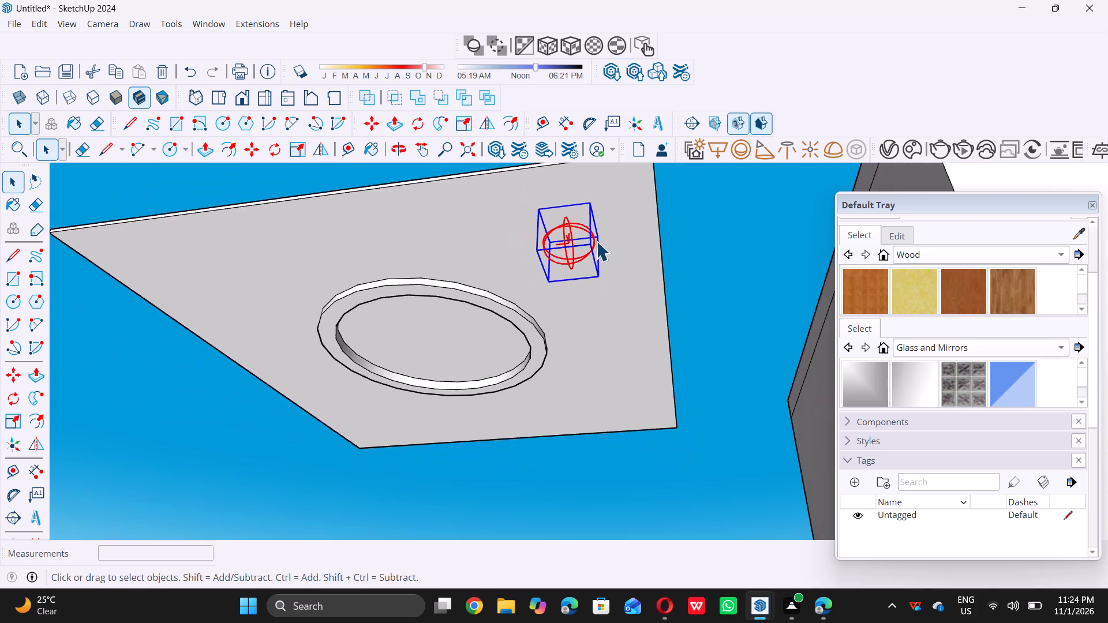
scroll(557, 238, down, 6)
middle_drag(522, 197, 546, 315)
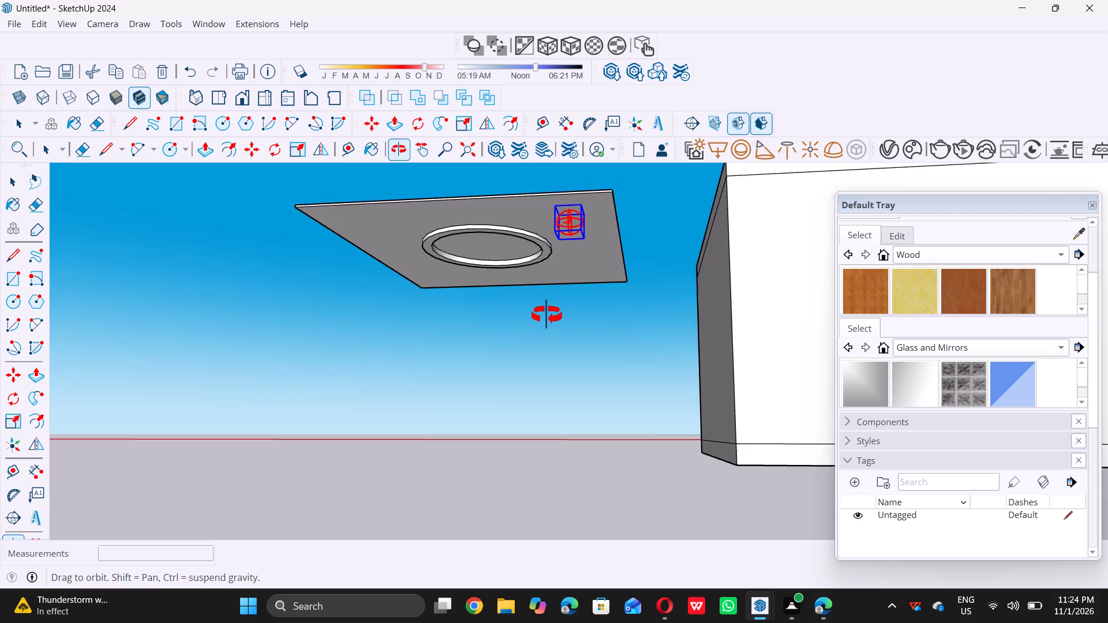
middle_drag(546, 315, 548, 373)
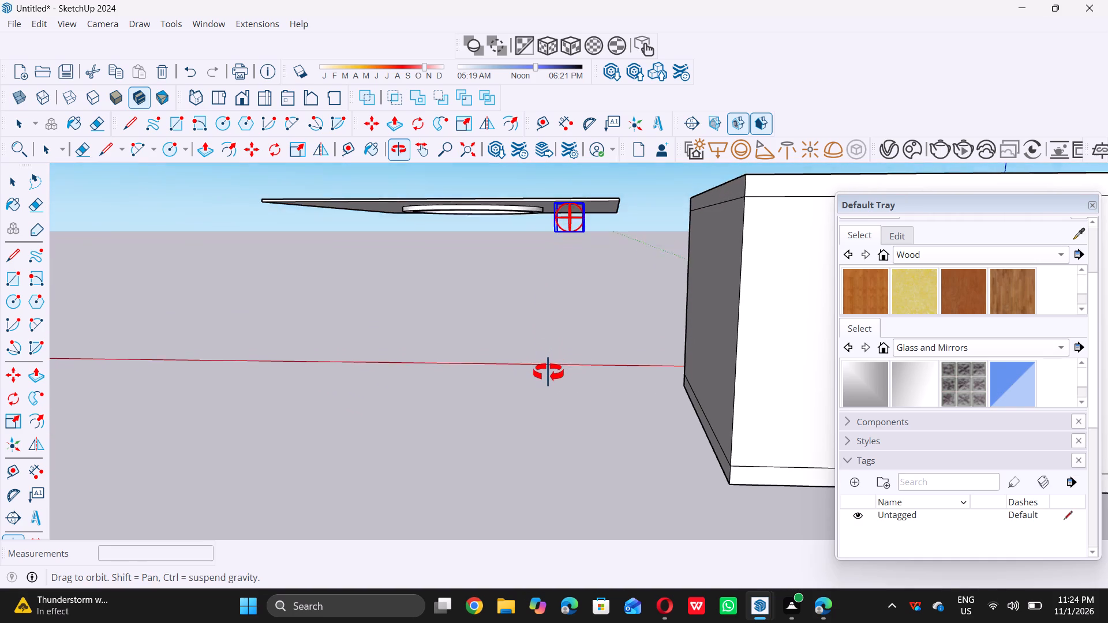
middle_drag(548, 373, 545, 380)
scroll(599, 206, up, 6)
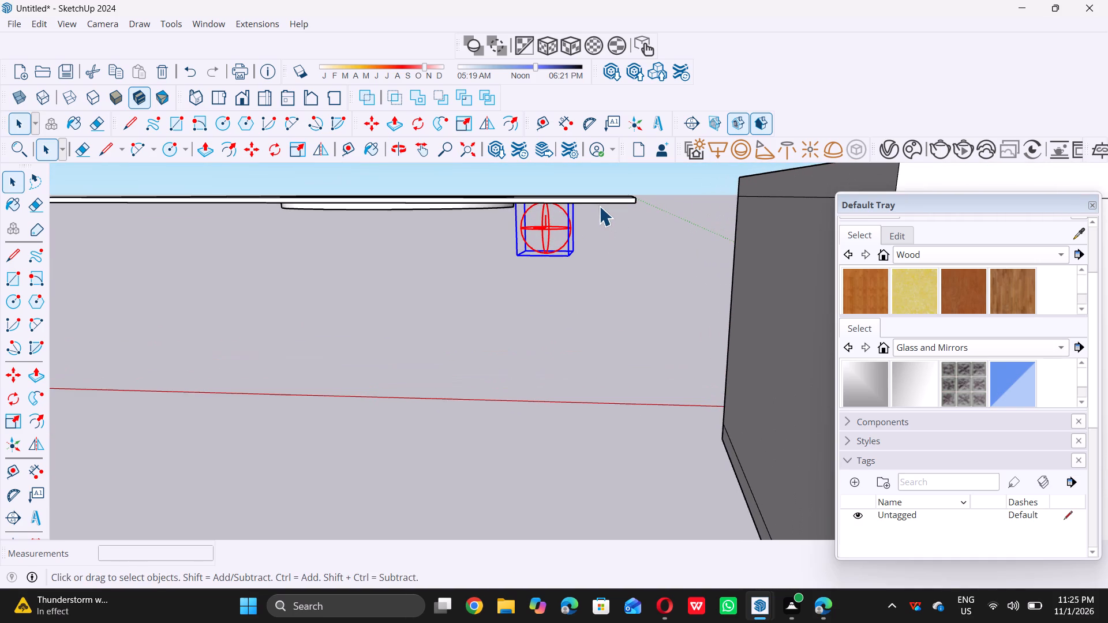
key(s)
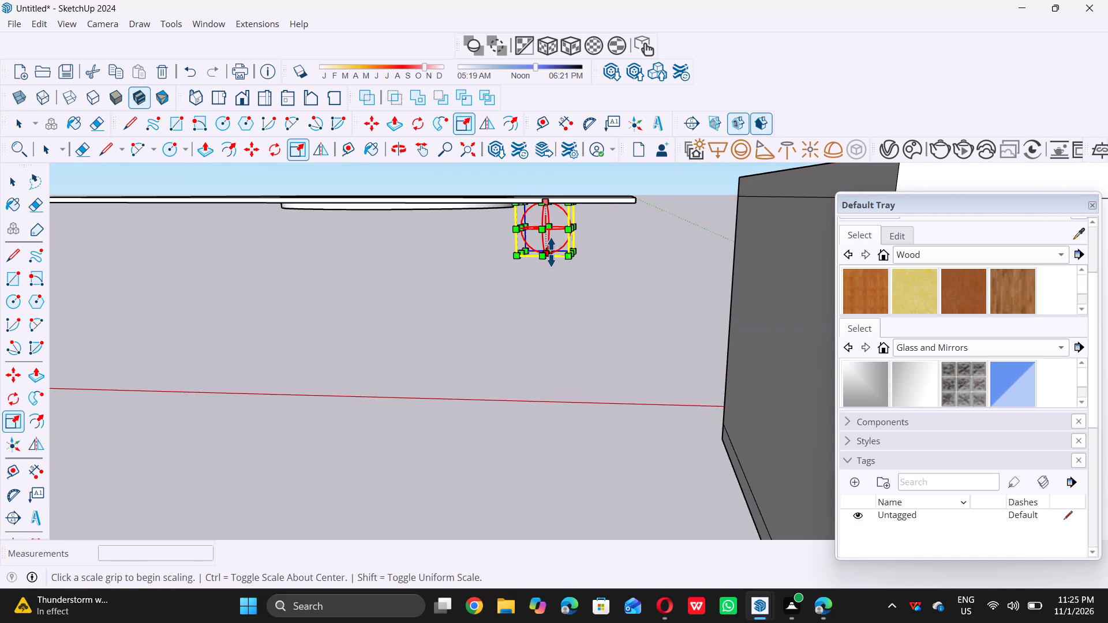
click(550, 252)
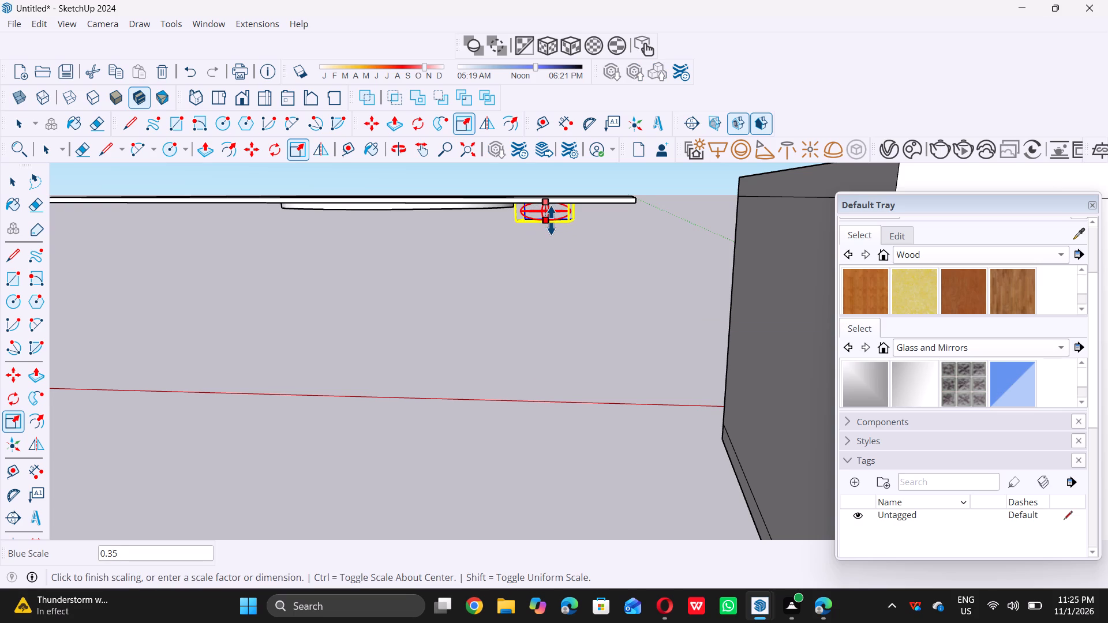
double_click(551, 219)
scroll(544, 239, down, 4)
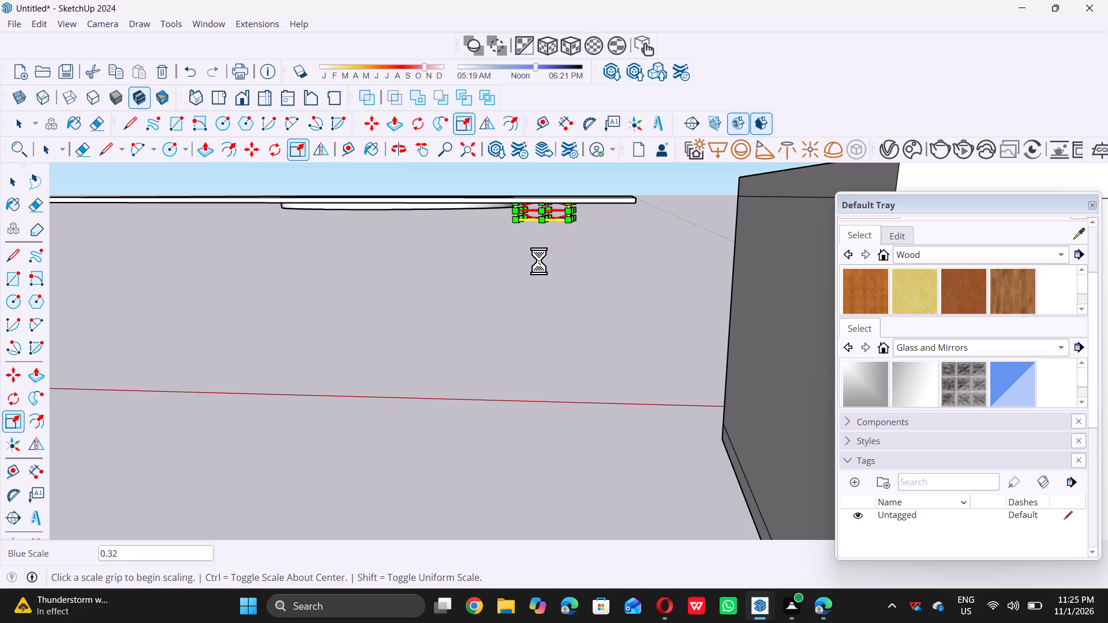
scroll(539, 261, down, 1)
middle_drag(536, 264, 582, 174)
scroll(572, 222, down, 15)
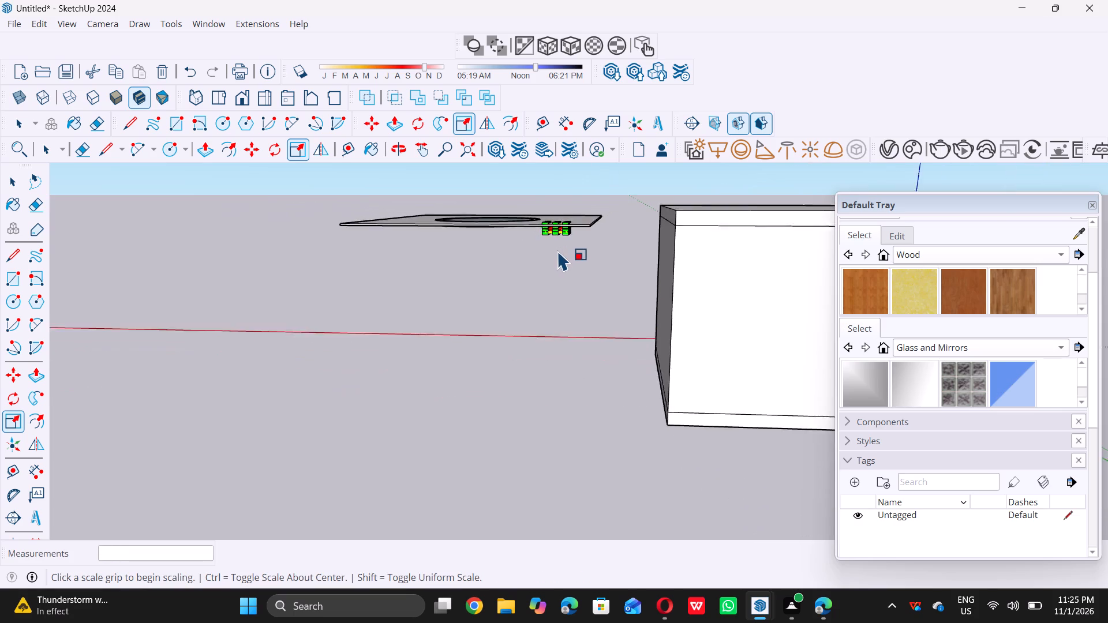
scroll(558, 250, down, 2)
middle_drag(537, 274, 574, 166)
scroll(548, 253, up, 2)
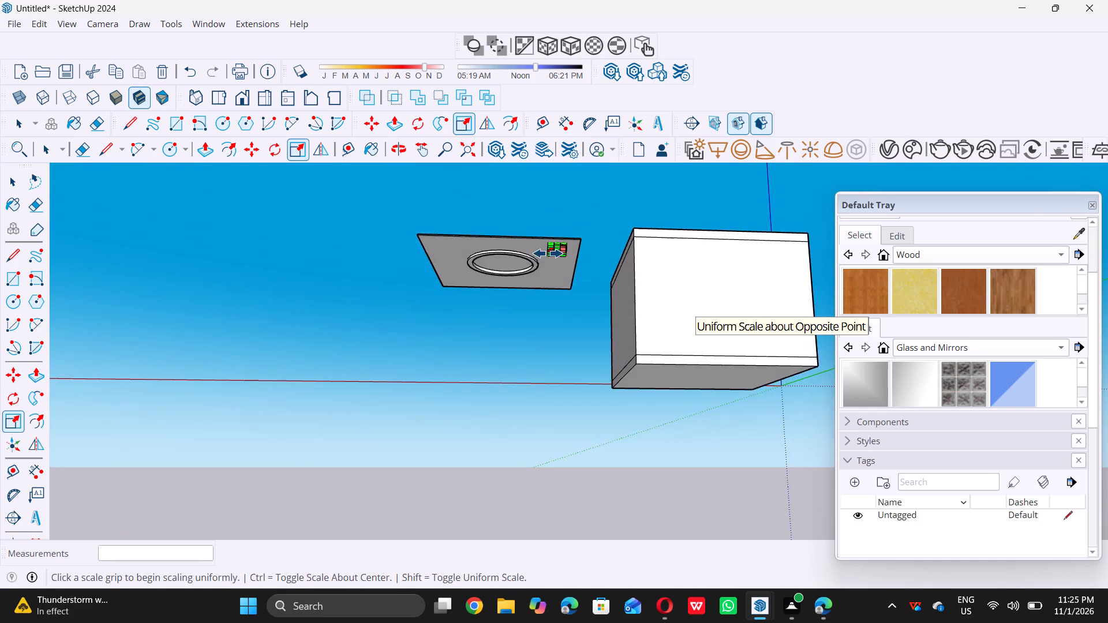
scroll(548, 253, up, 11)
key(space)
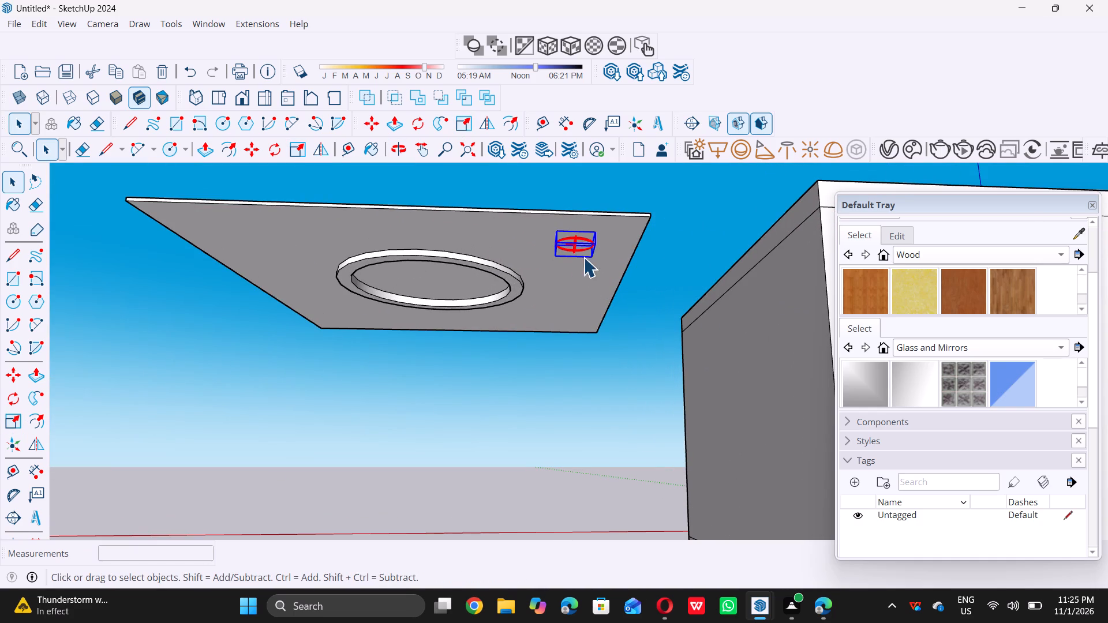
Copy the flattened sphere light about 9' 6 11/16" across the panel's underside to the other corner along the same edge.
scroll(601, 224, up, 12)
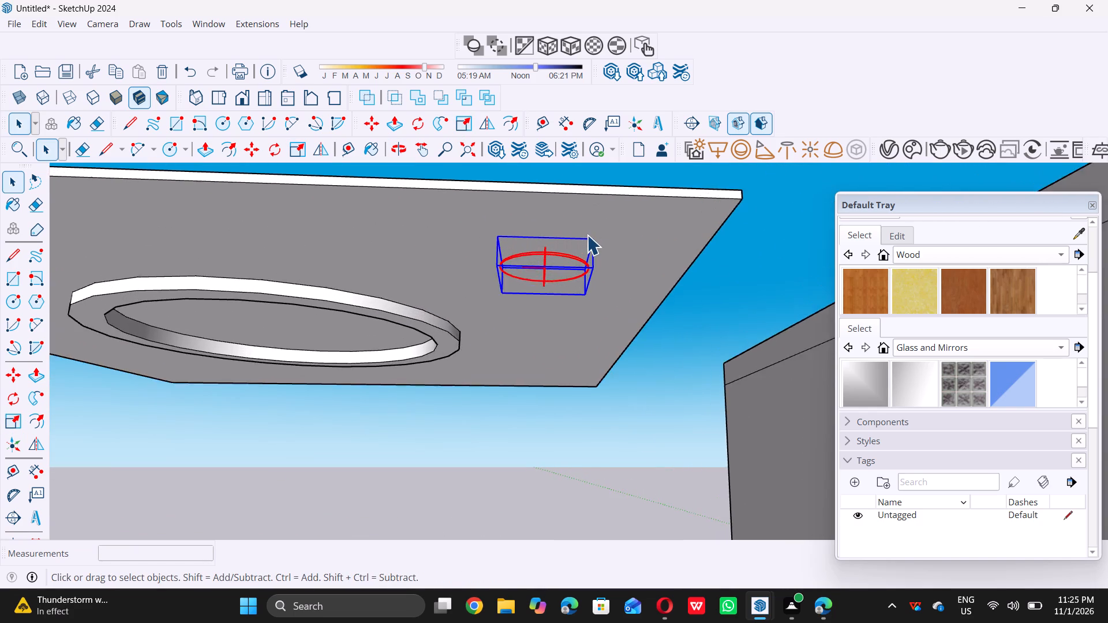
scroll(587, 235, up, 2)
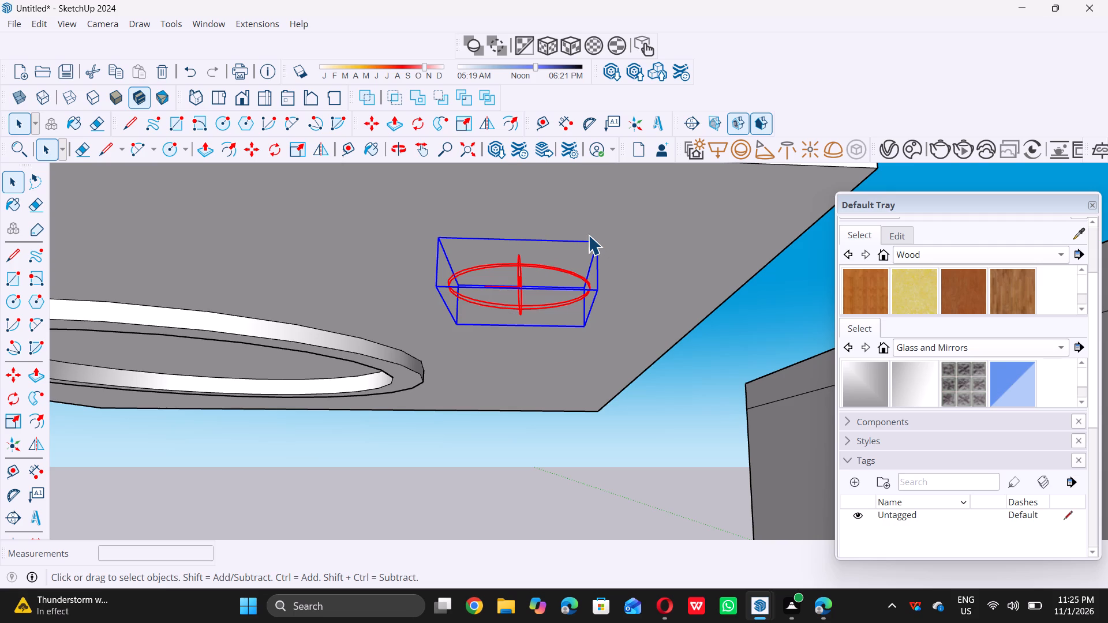
key(m)
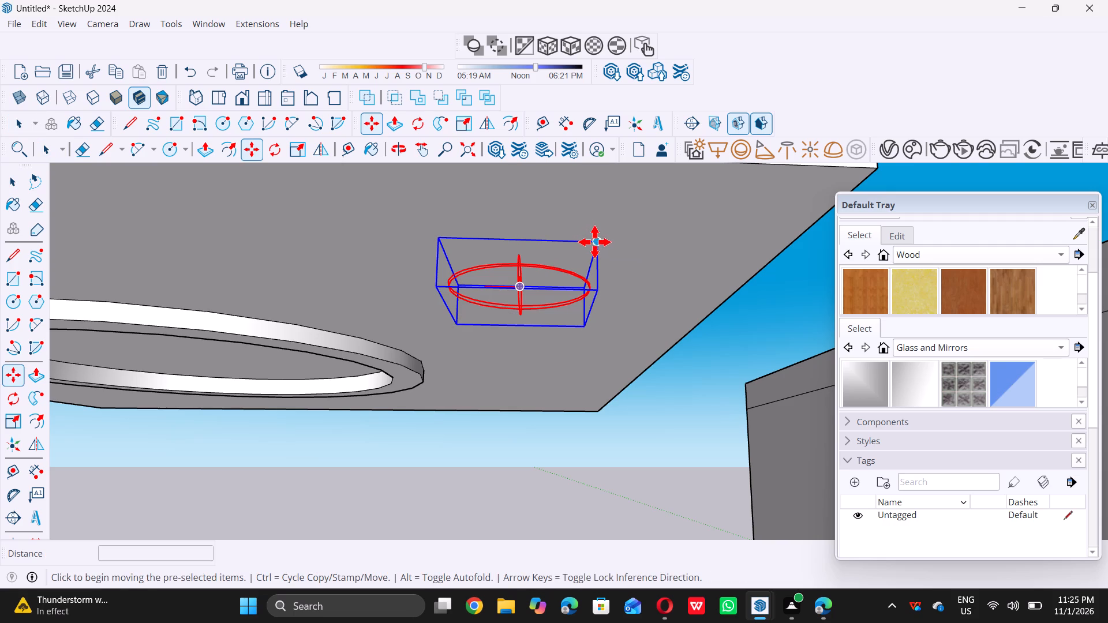
click(595, 242)
scroll(595, 242, down, 18)
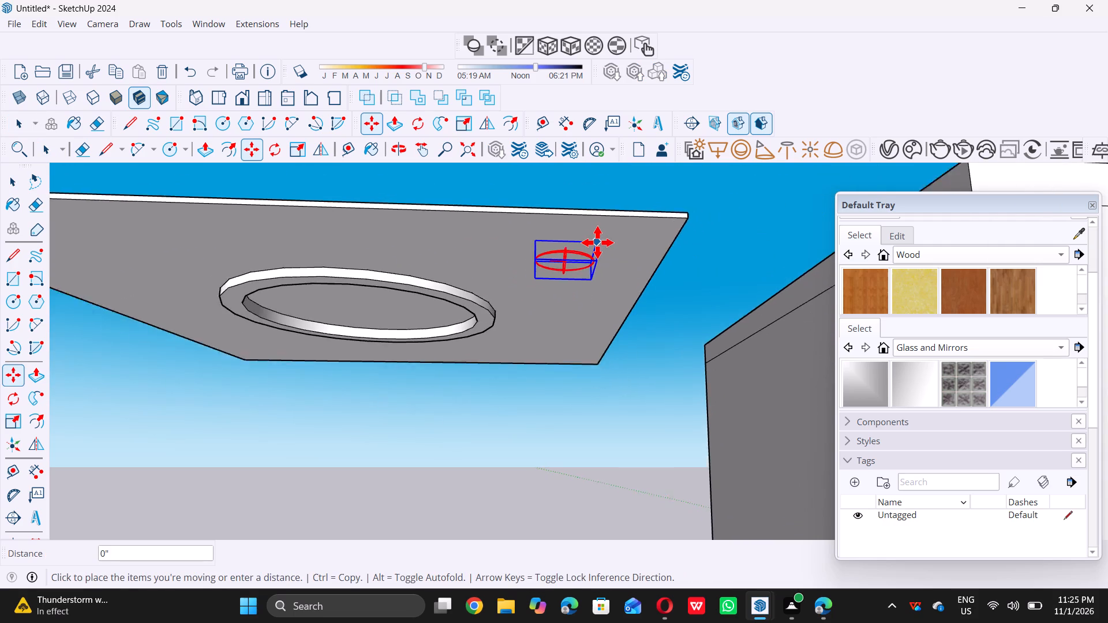
scroll(597, 242, down, 2)
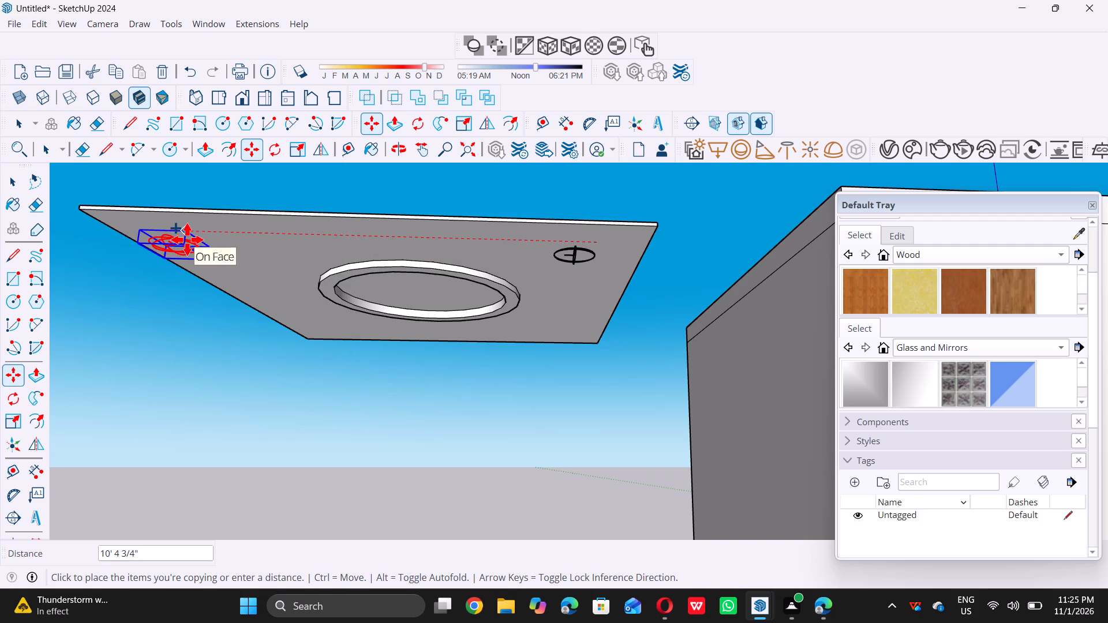
triple_click(221, 238)
key(space)
scroll(381, 246, down, 6)
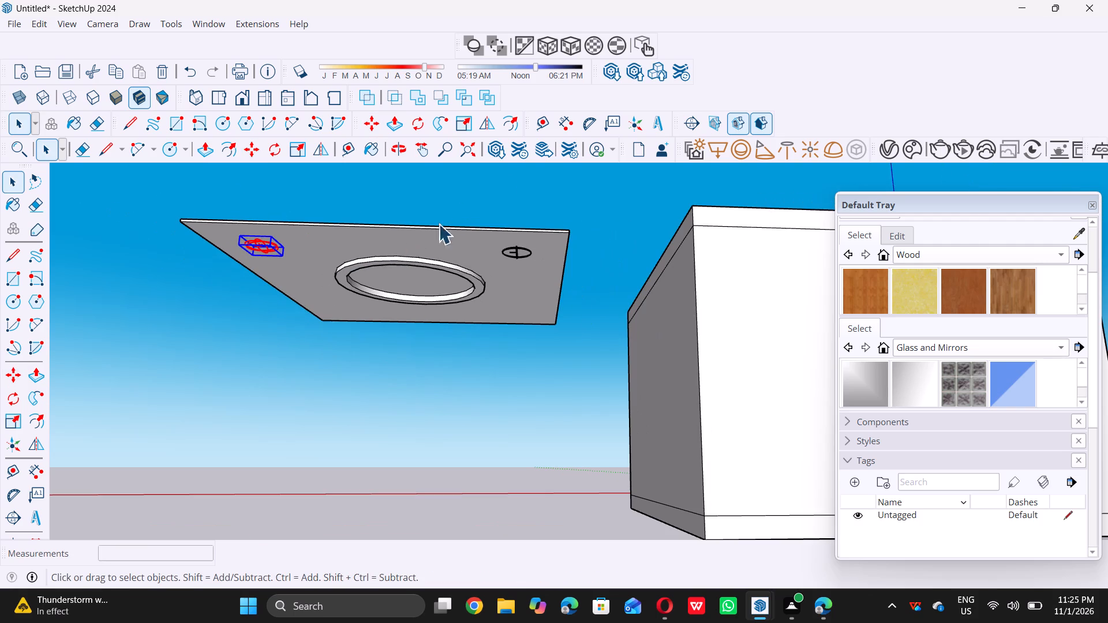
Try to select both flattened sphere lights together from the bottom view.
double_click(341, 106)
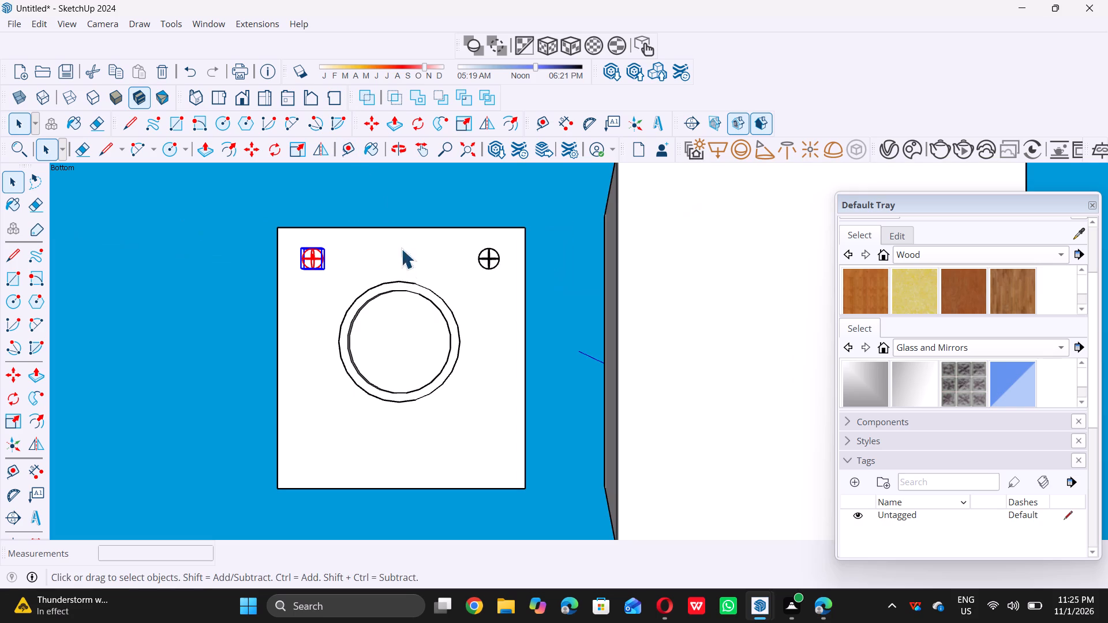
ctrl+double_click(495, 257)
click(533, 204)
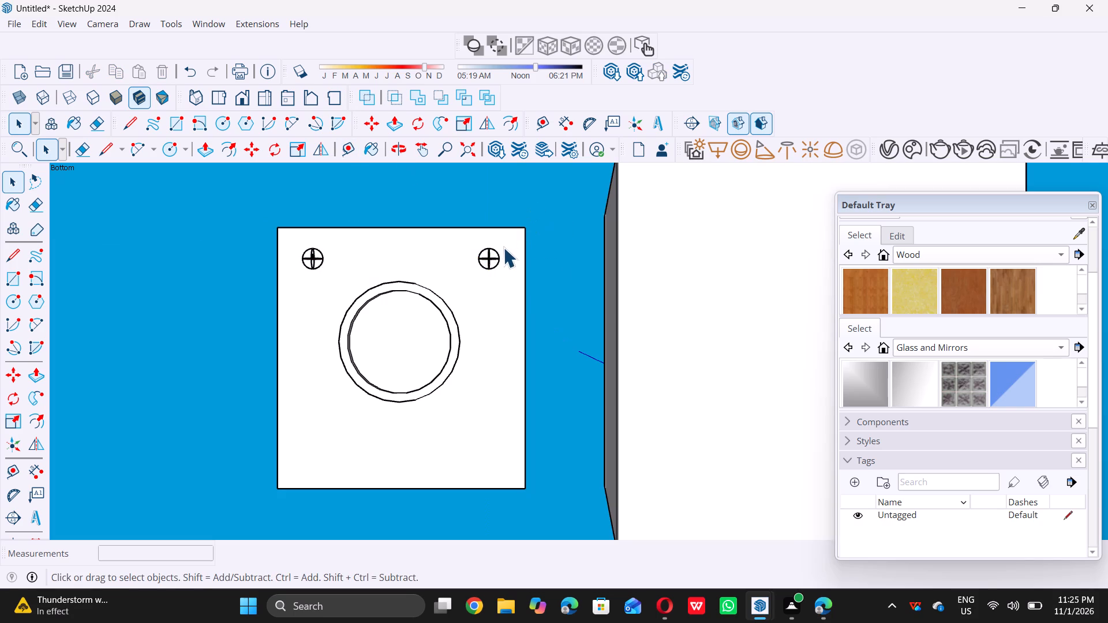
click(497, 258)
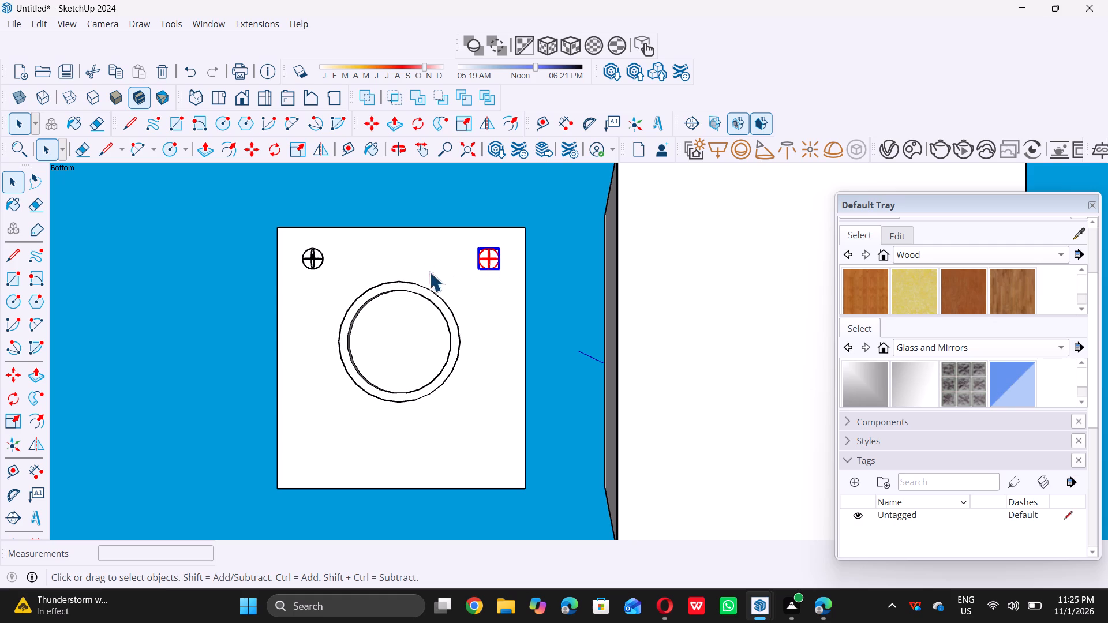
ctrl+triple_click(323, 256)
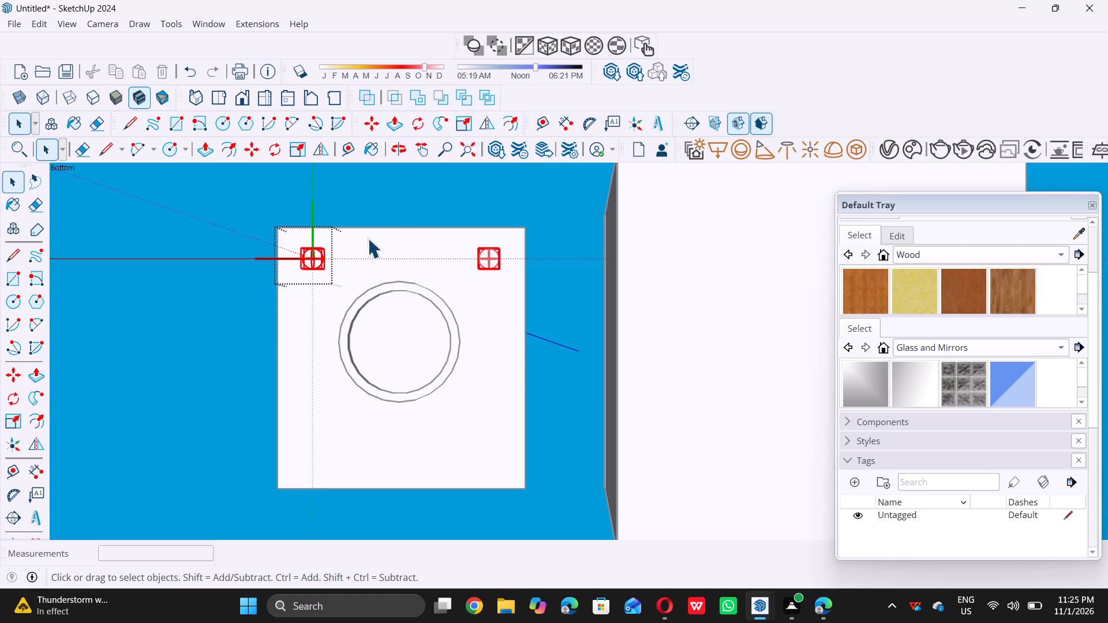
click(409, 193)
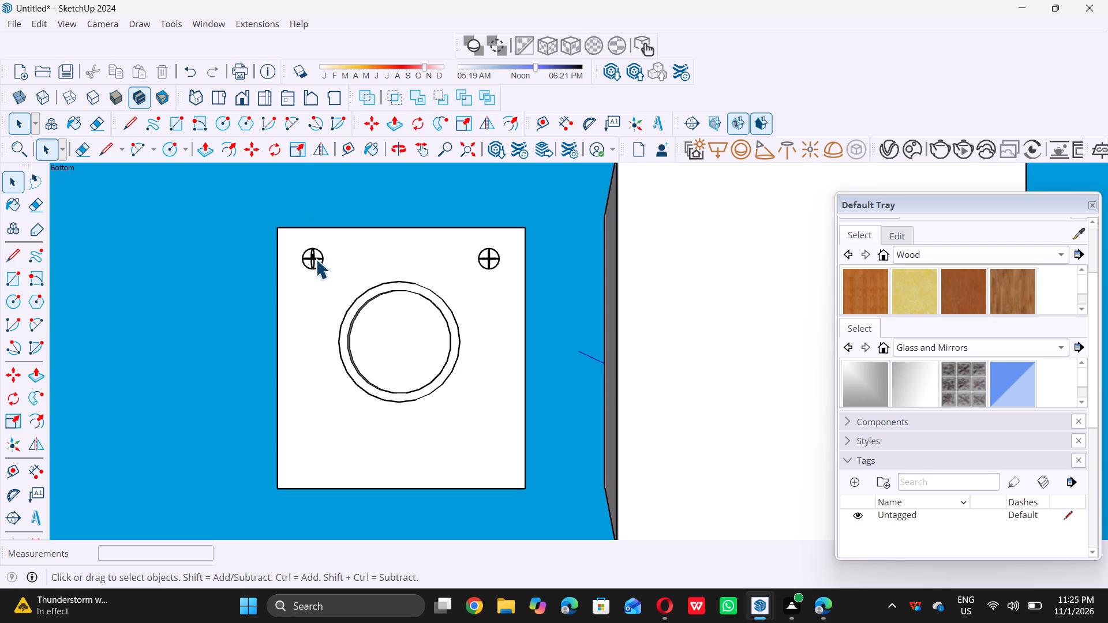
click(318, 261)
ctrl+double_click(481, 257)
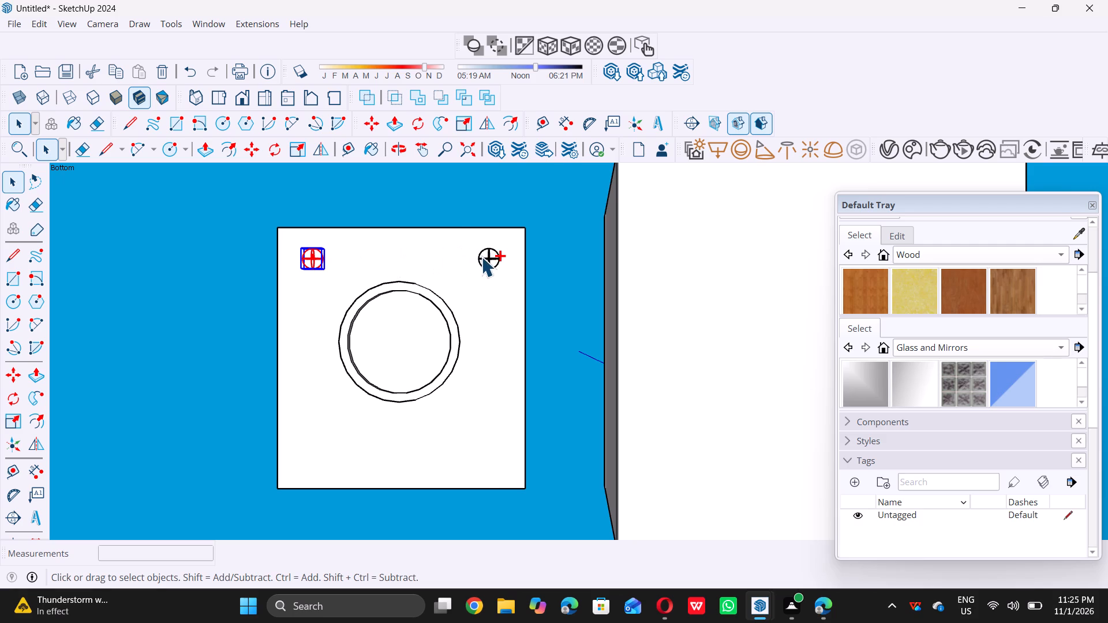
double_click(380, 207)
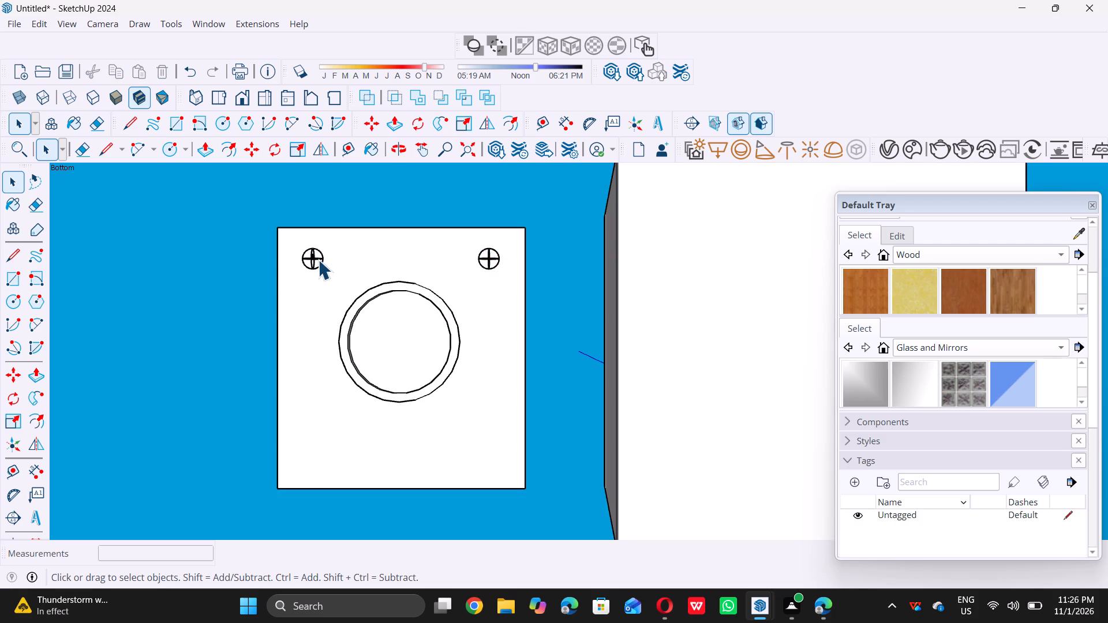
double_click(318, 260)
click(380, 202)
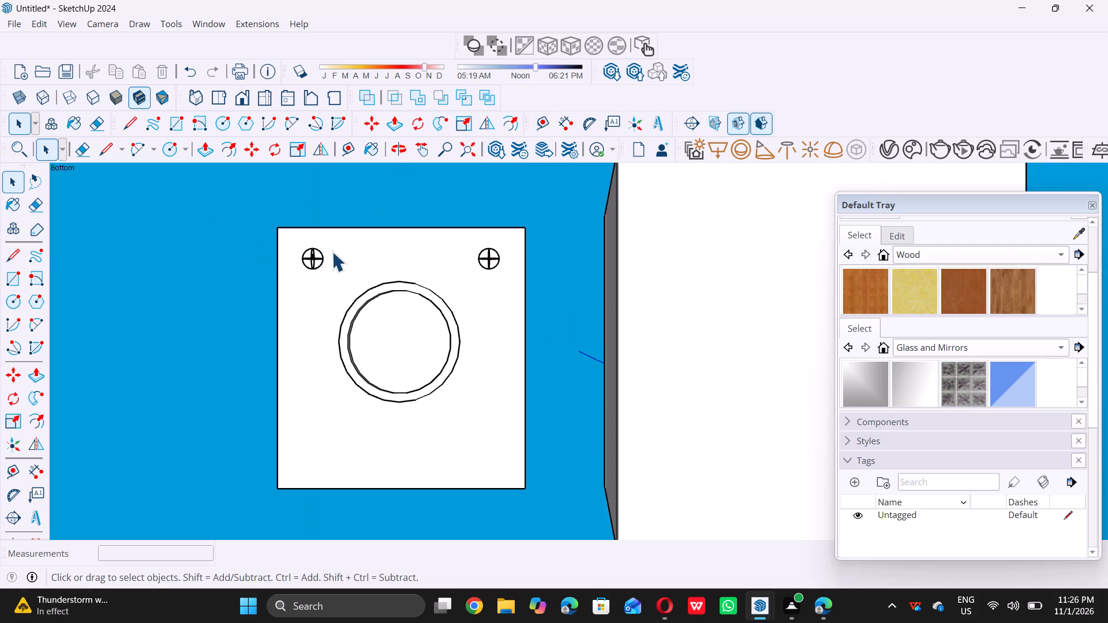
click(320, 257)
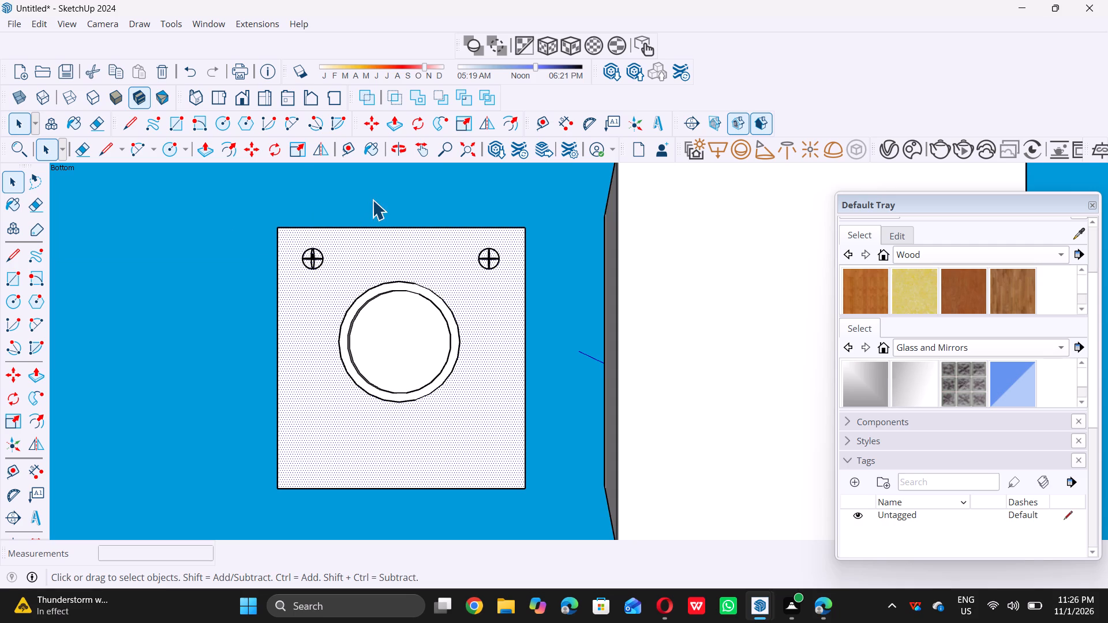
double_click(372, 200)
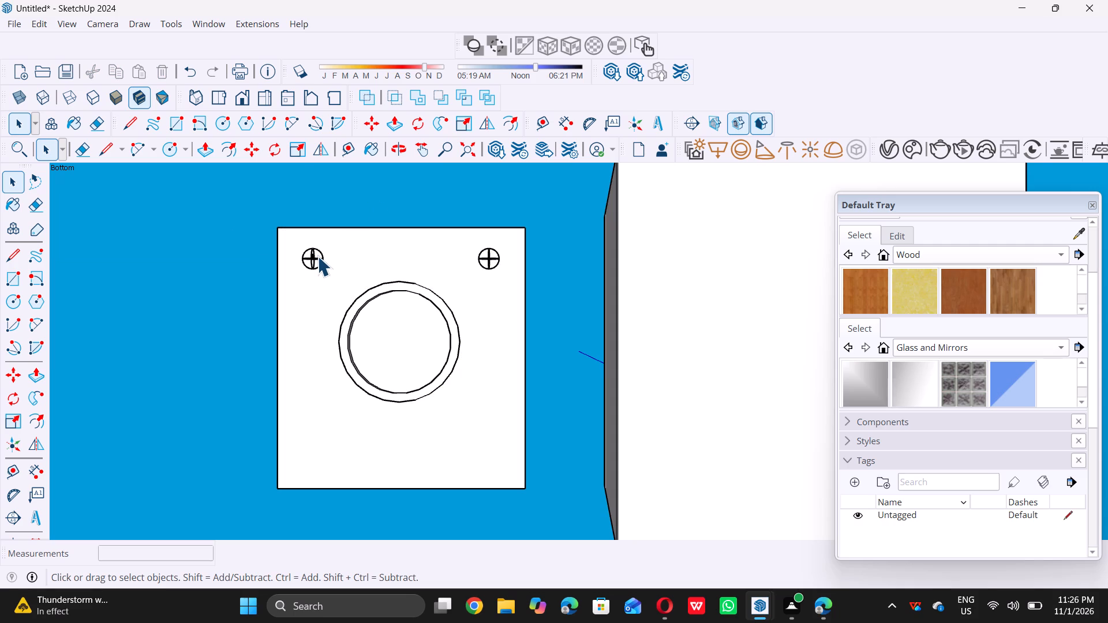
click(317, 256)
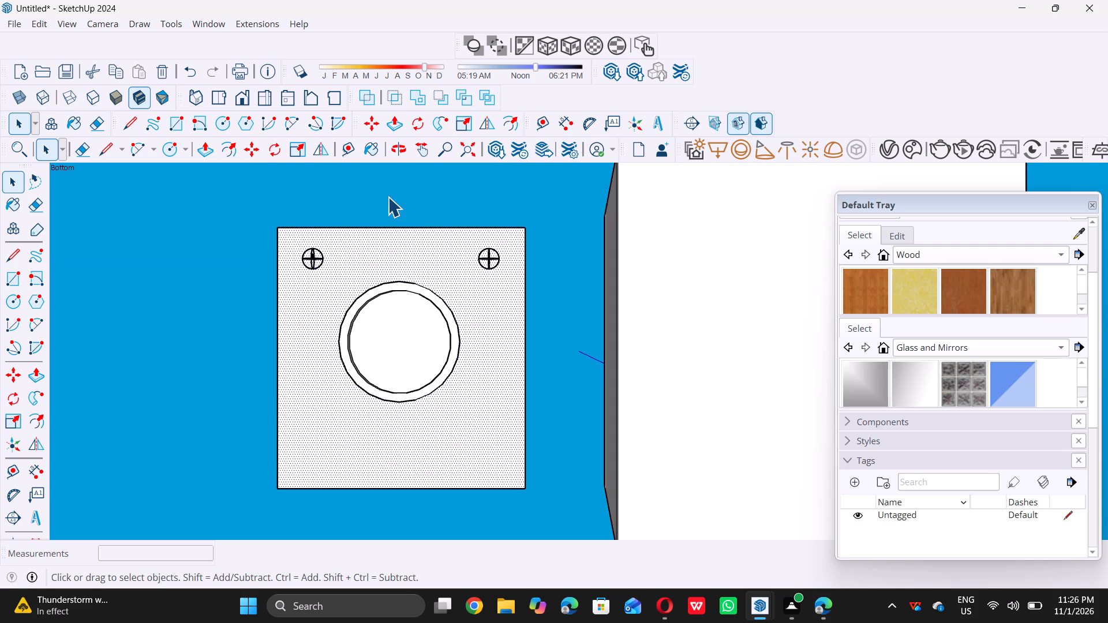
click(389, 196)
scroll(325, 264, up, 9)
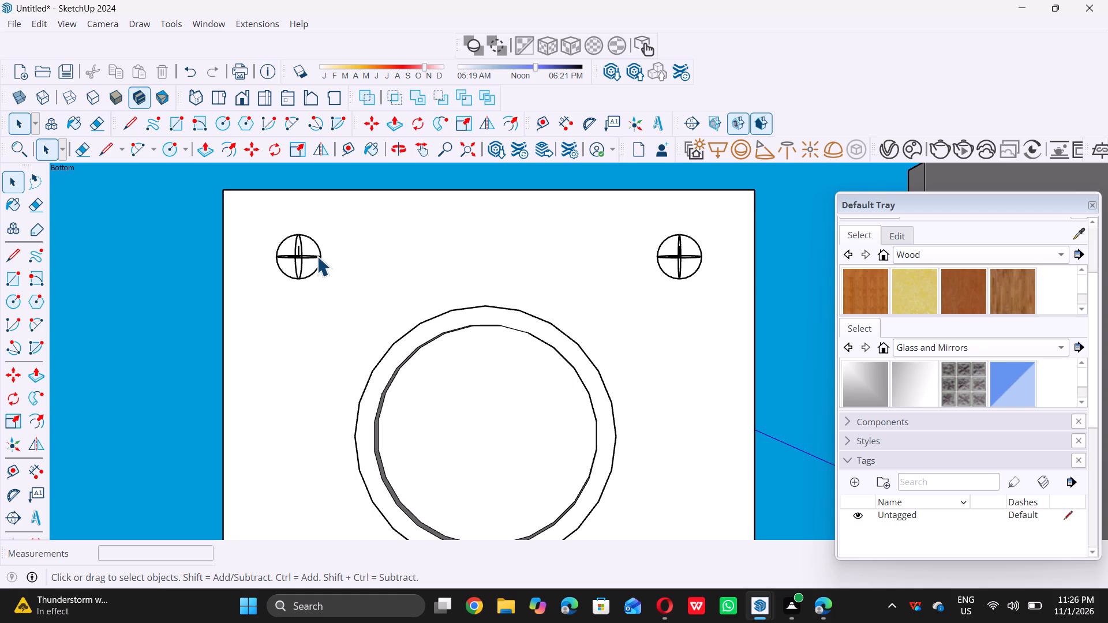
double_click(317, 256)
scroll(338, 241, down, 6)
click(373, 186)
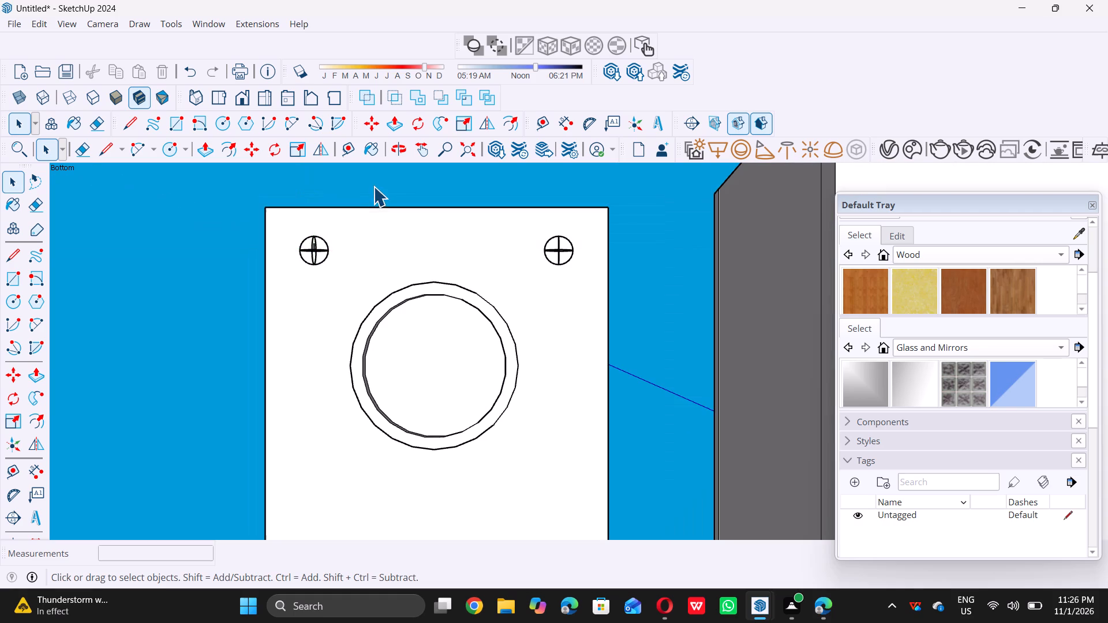
Select both sphere lights and copy them about 10' 6 3/8" along the green axis to the ceiling panel's opposite corners.
click(321, 252)
ctrl+click(558, 249)
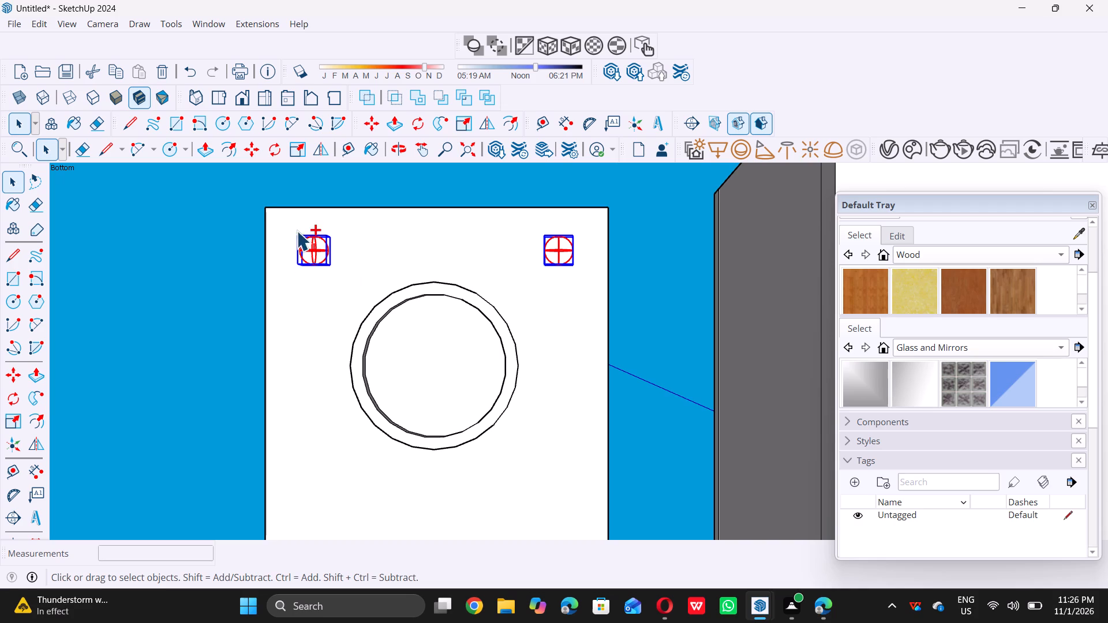
ctrl+middle_drag(291, 212, 286, 272)
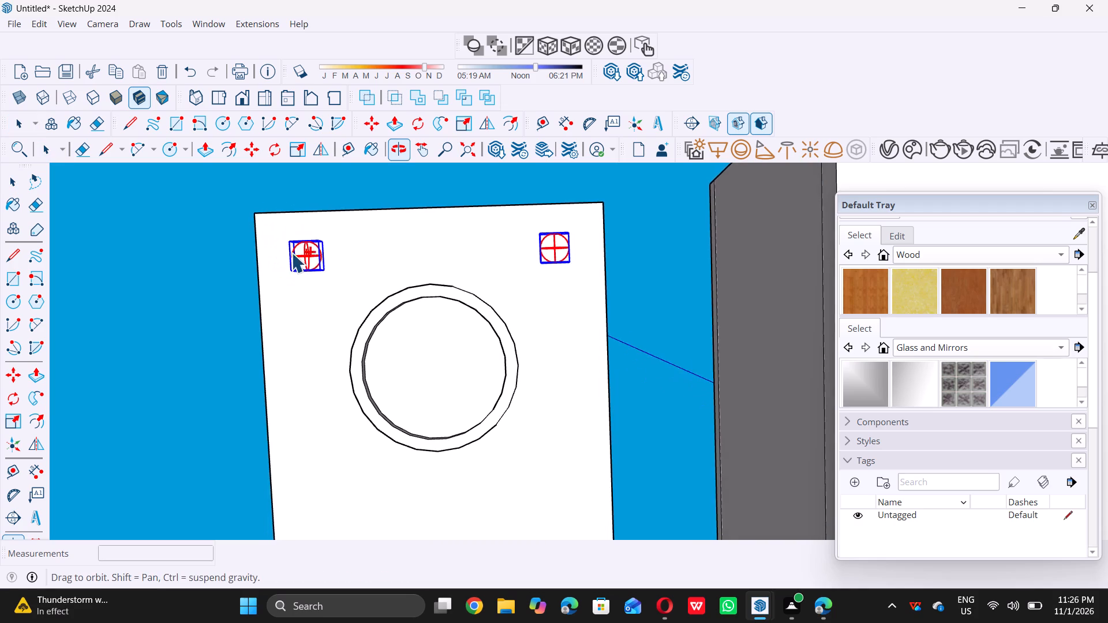
ctrl+scroll(294, 231, up, 15)
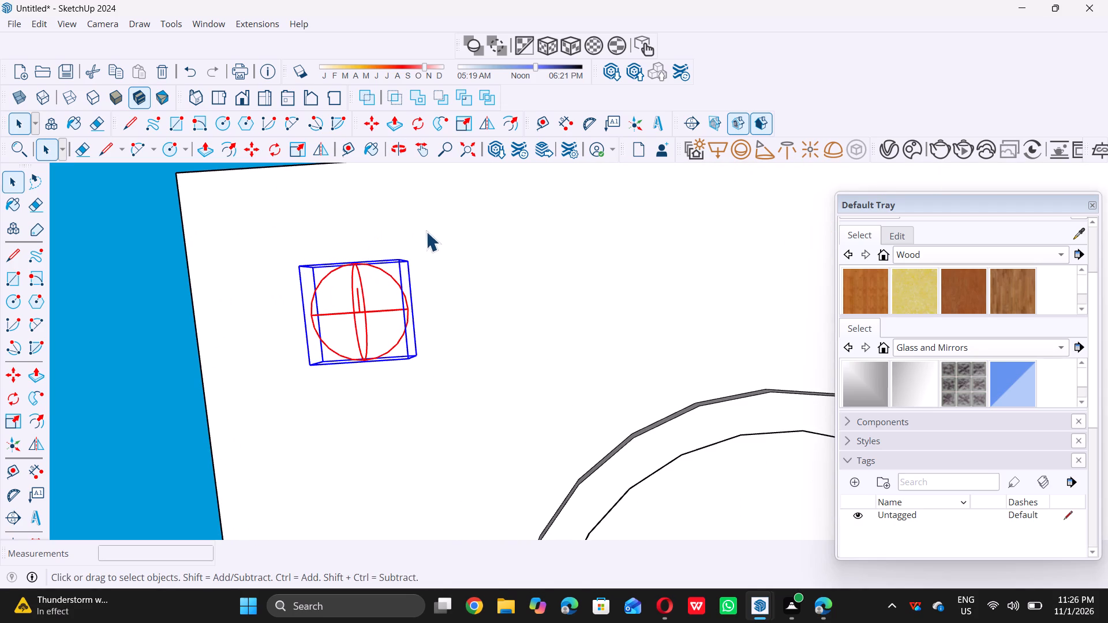
key(m)
click(407, 264)
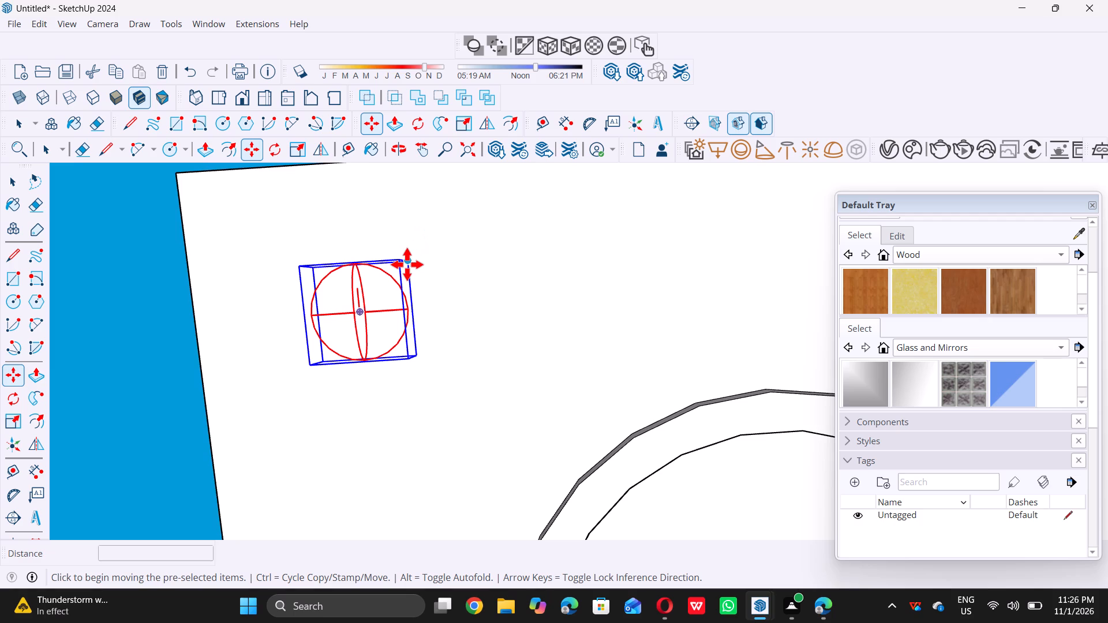
scroll(407, 264, down, 13)
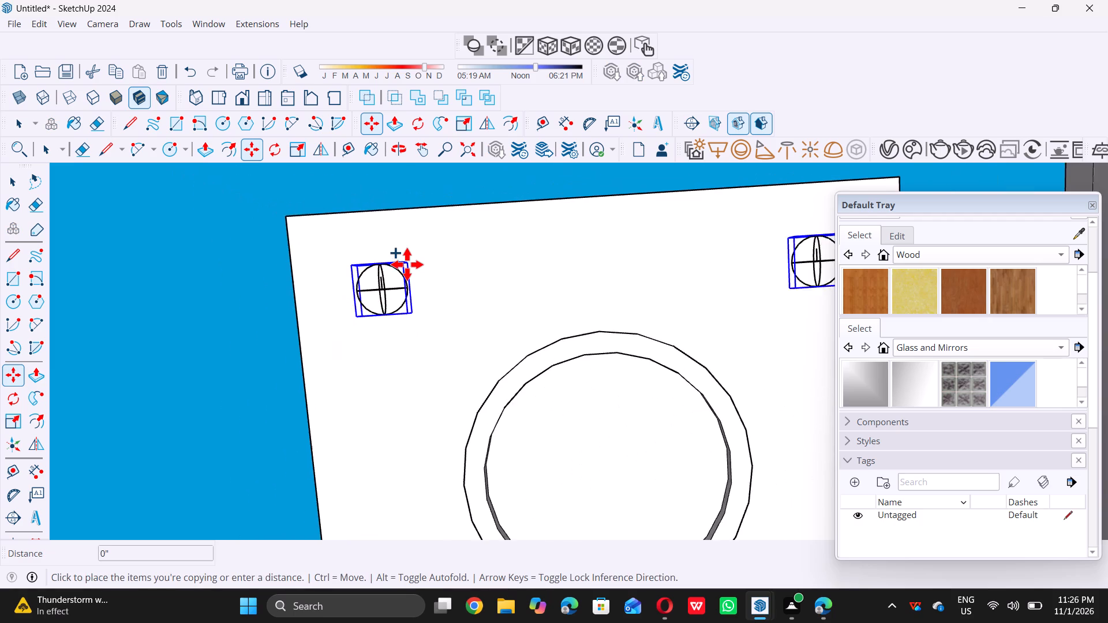
scroll(407, 264, down, 15)
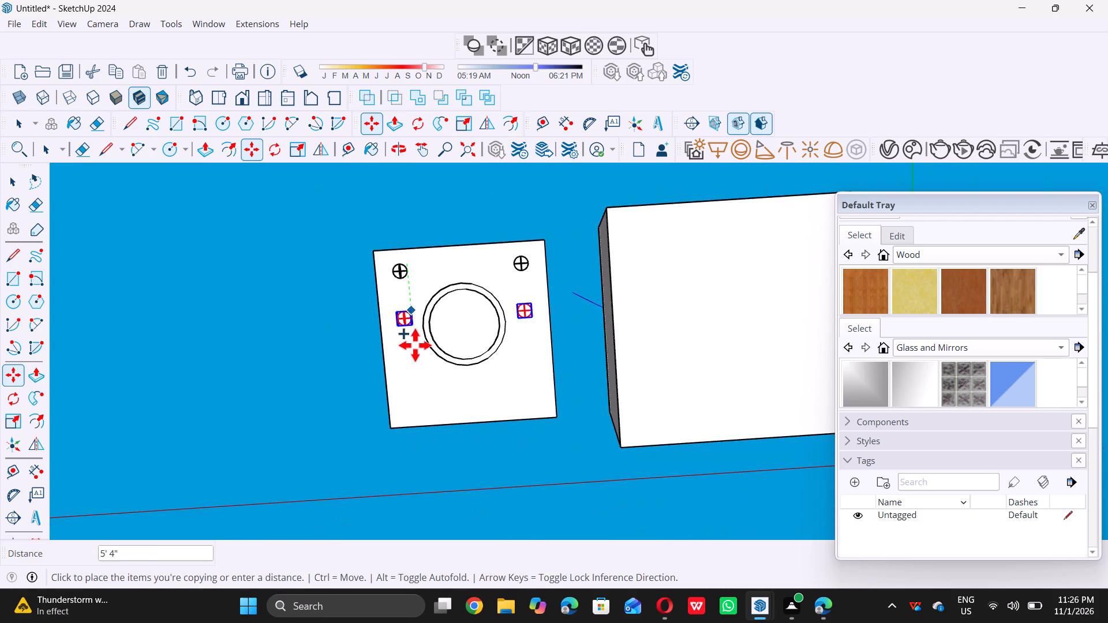
click(425, 395)
key(space)
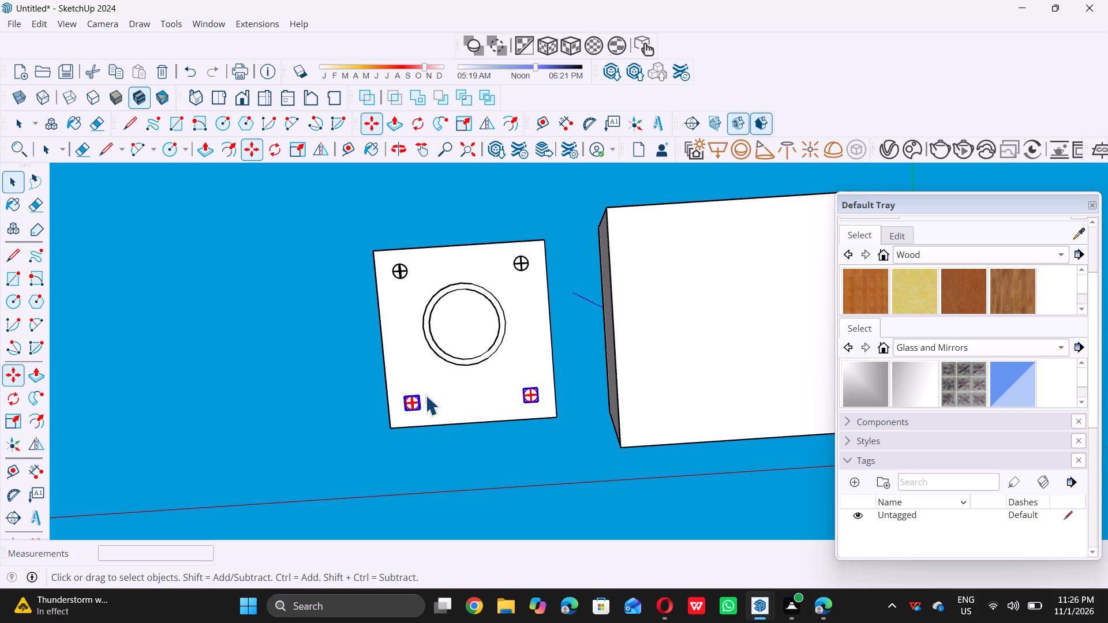
scroll(400, 336, down, 6)
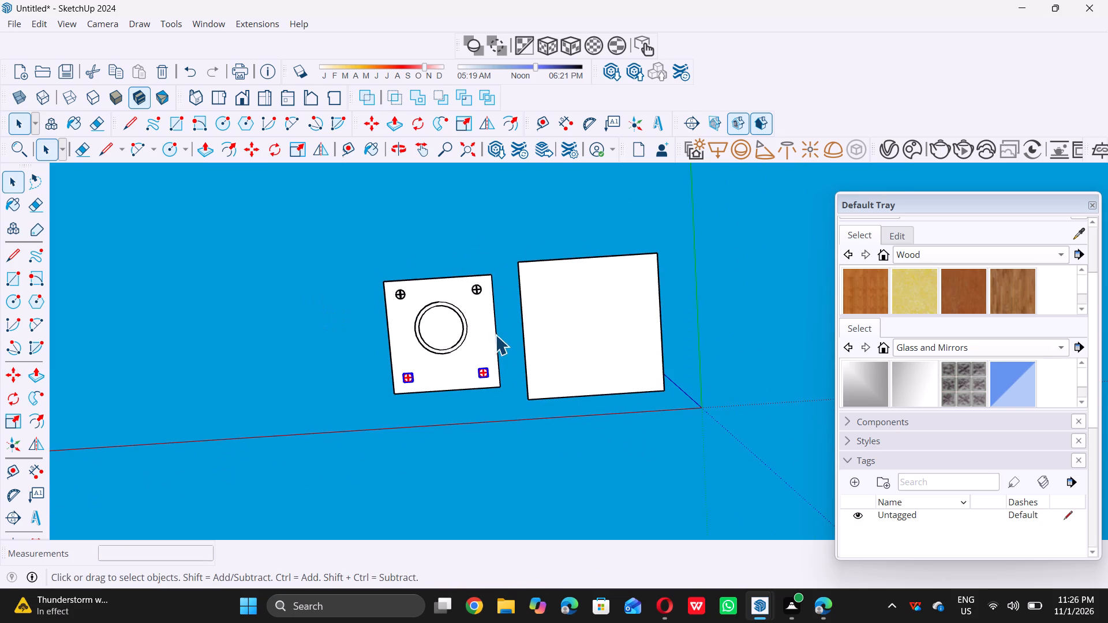
scroll(508, 275, down, 2)
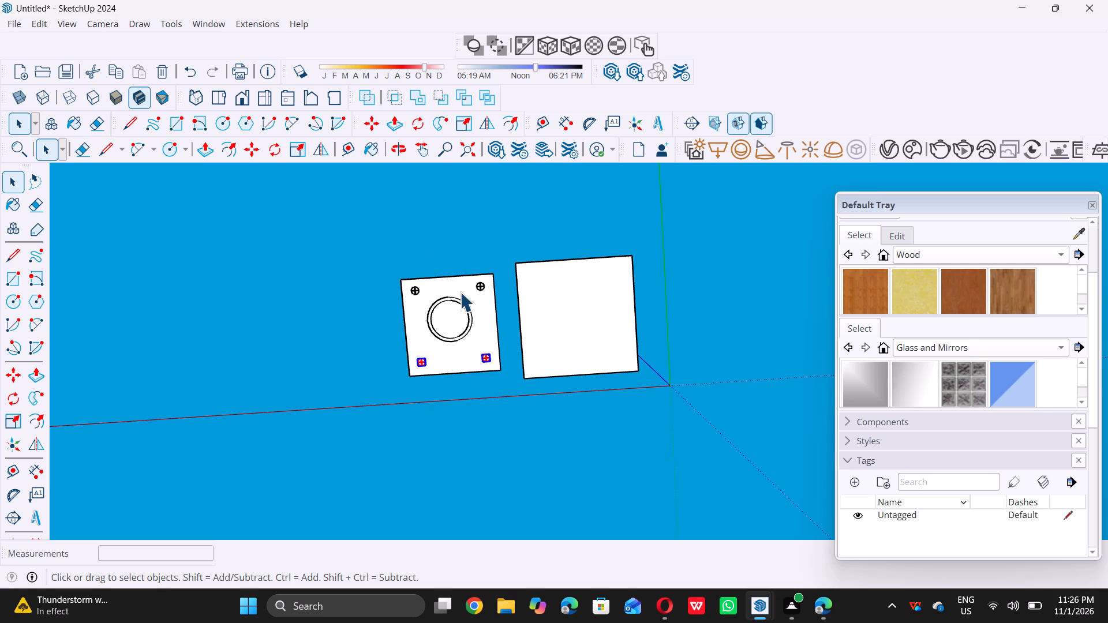
click(511, 412)
Inspect the placement of the four sphere lights around the ring on the ceiling panel's underside.
scroll(594, 322, up, 4)
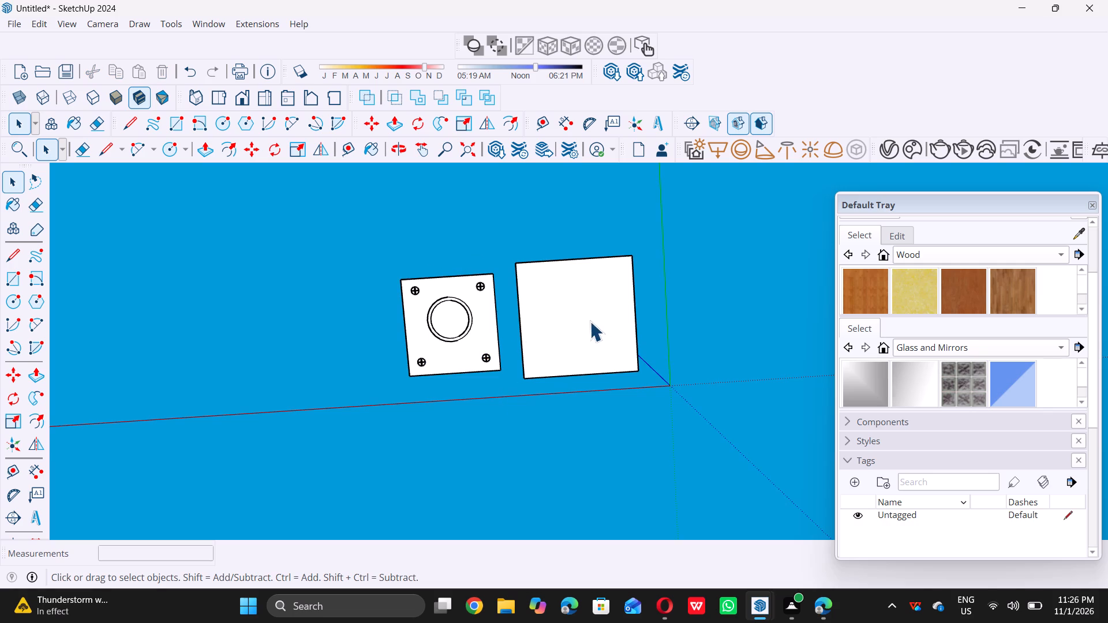
scroll(590, 321, up, 3)
scroll(583, 318, down, 7)
middle_drag(575, 300, 547, 295)
middle_click(548, 295)
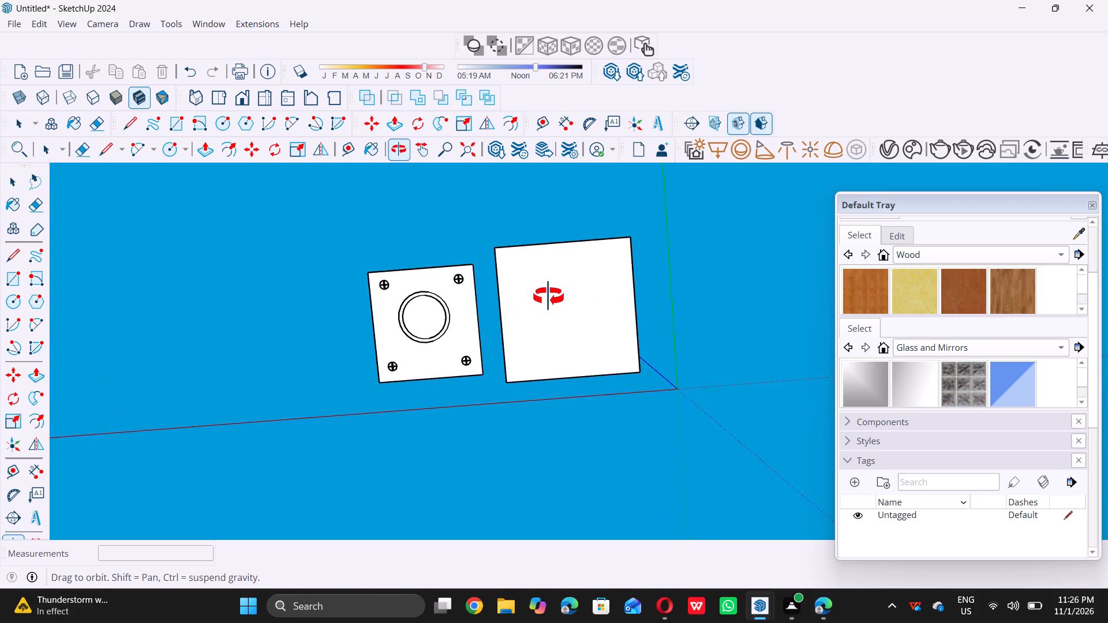
scroll(501, 337, up, 6)
scroll(508, 326, down, 5)
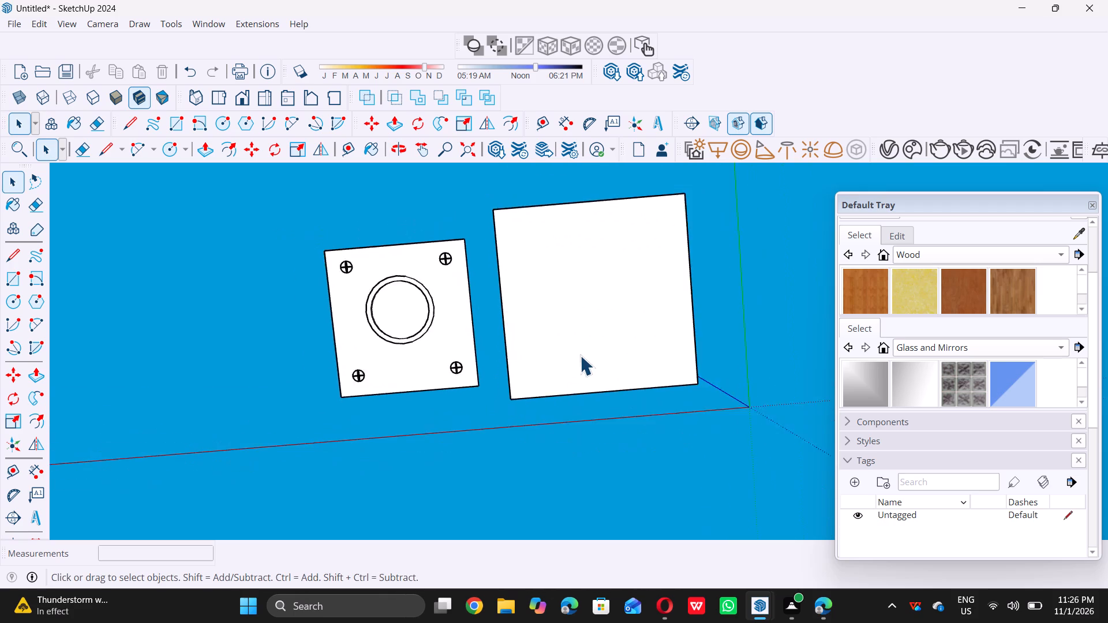
scroll(580, 355, down, 1)
middle_drag(580, 355, 565, 332)
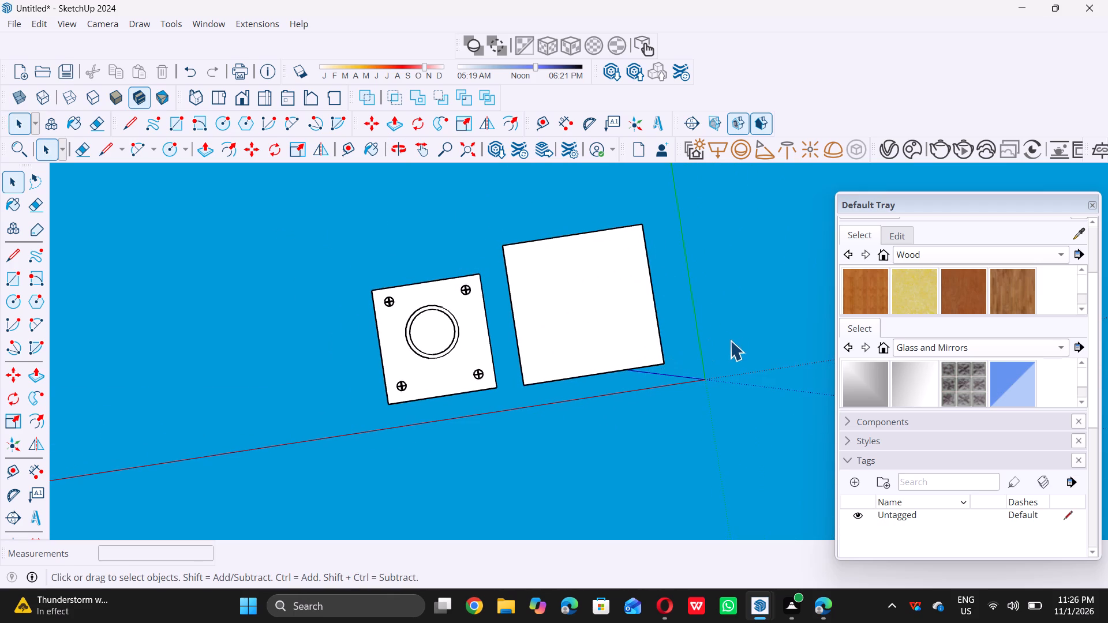
scroll(453, 363, up, 7)
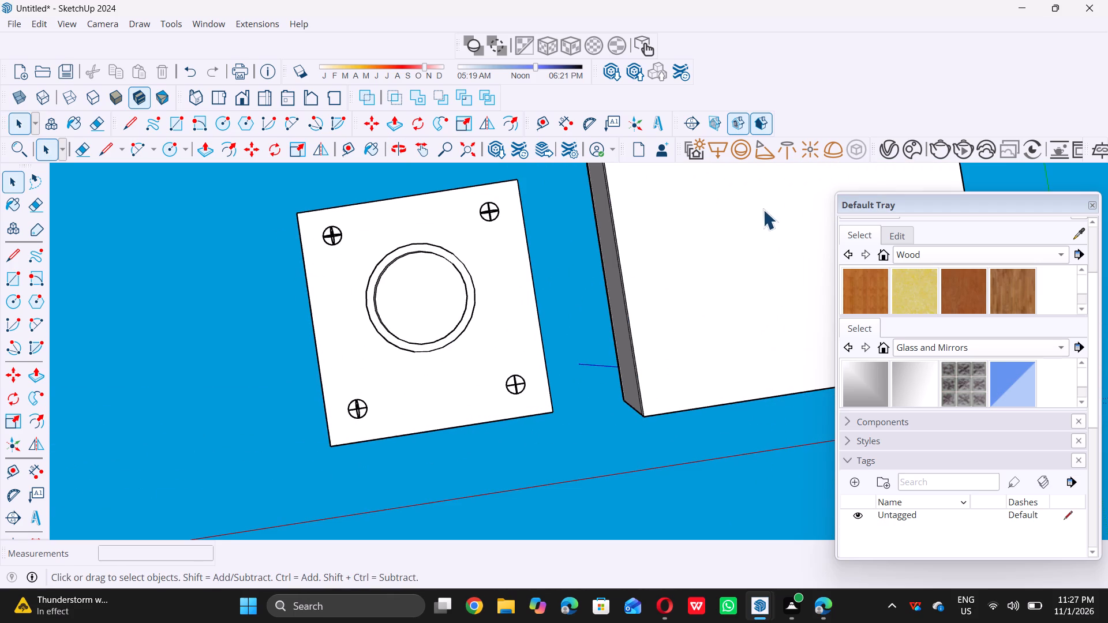
Create a new Emissive material in the V-Ray Asset Editor.
triple_click(885, 151)
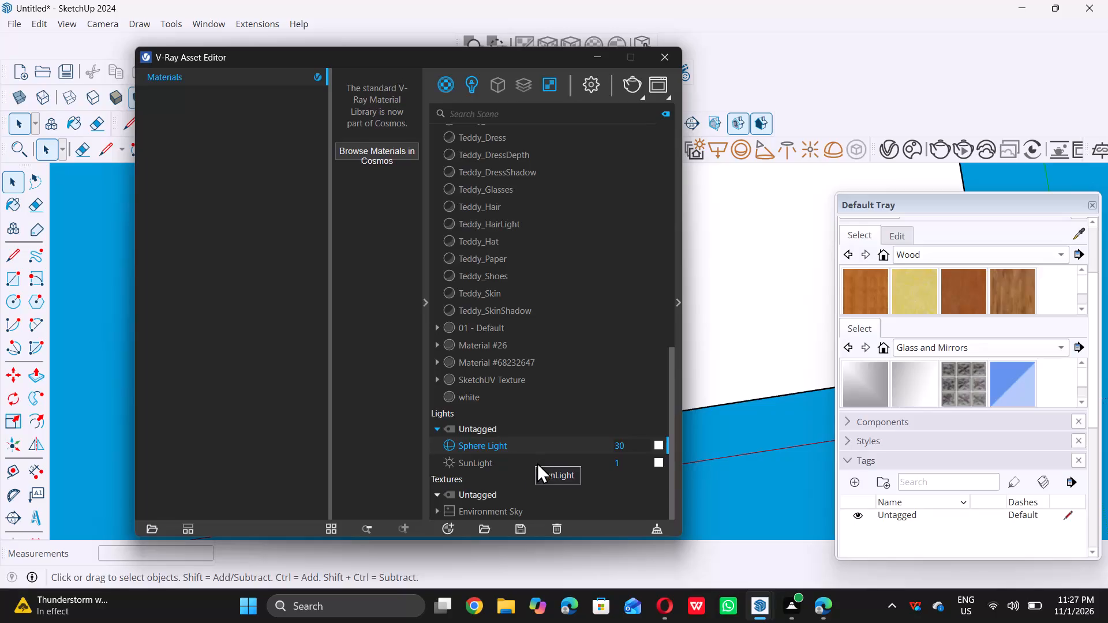
click(451, 526)
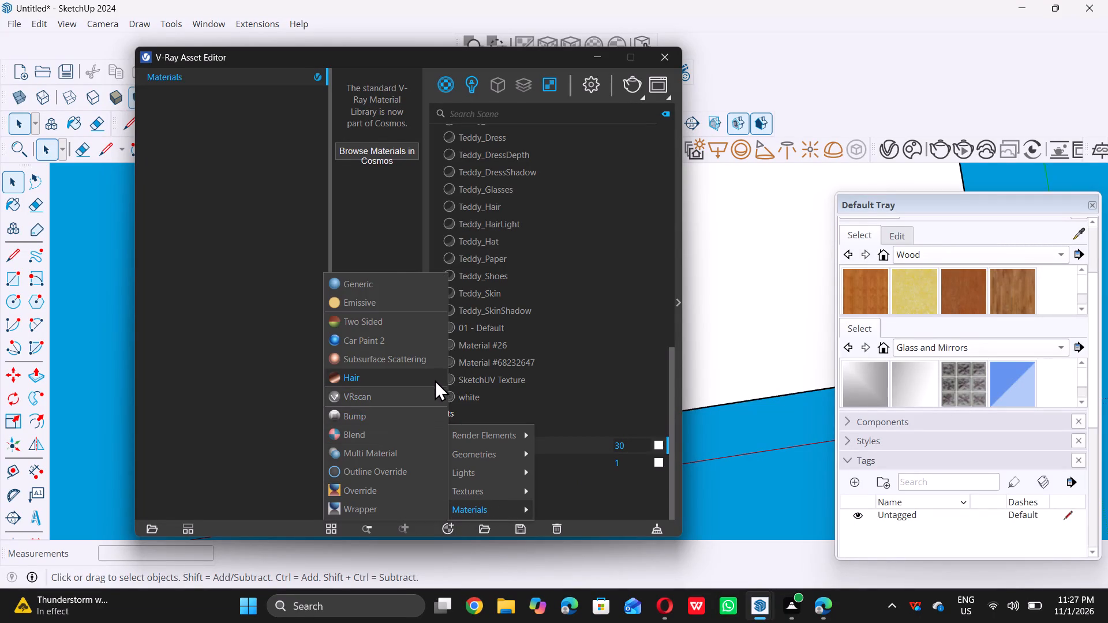
click(379, 301)
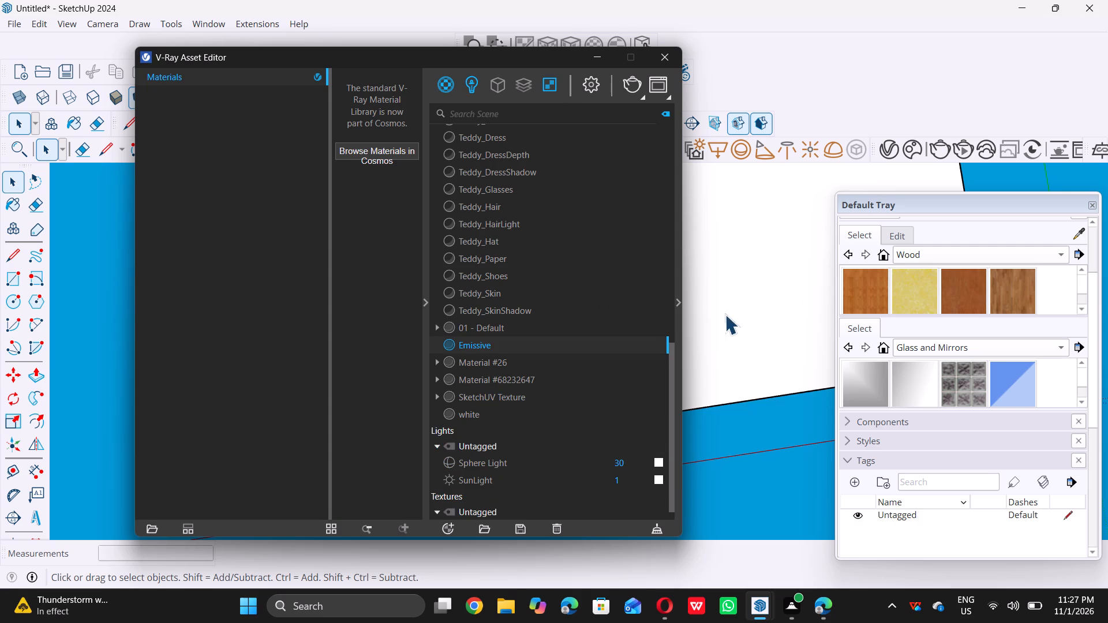
Set the Emissive material's color to light pink, about R 0.886, G 0.695, B 0.695.
triple_click(424, 299)
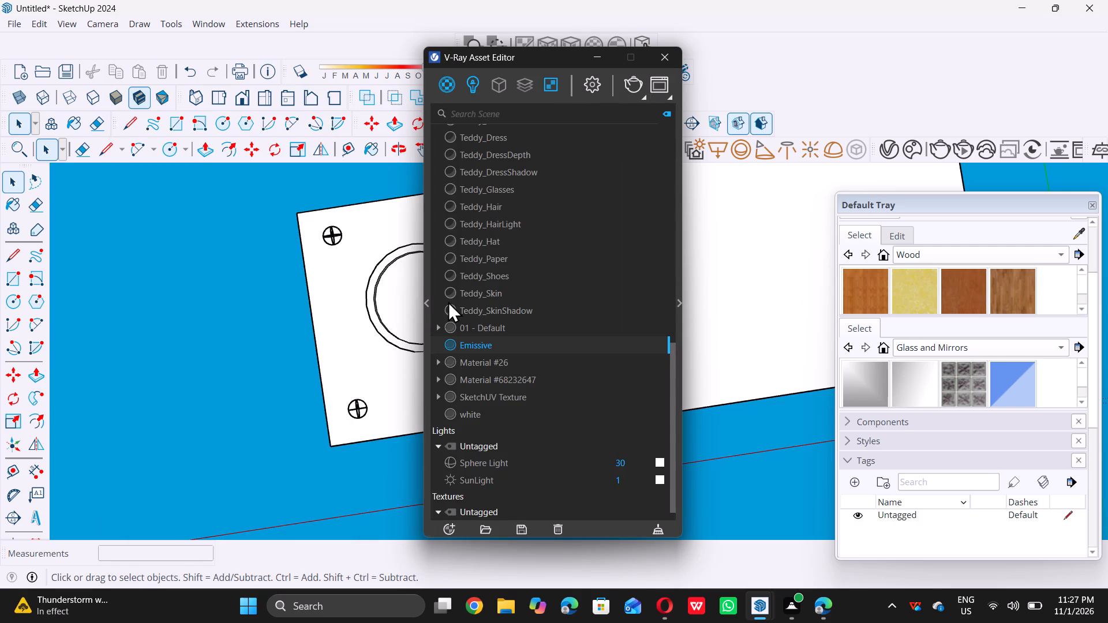
click(679, 301)
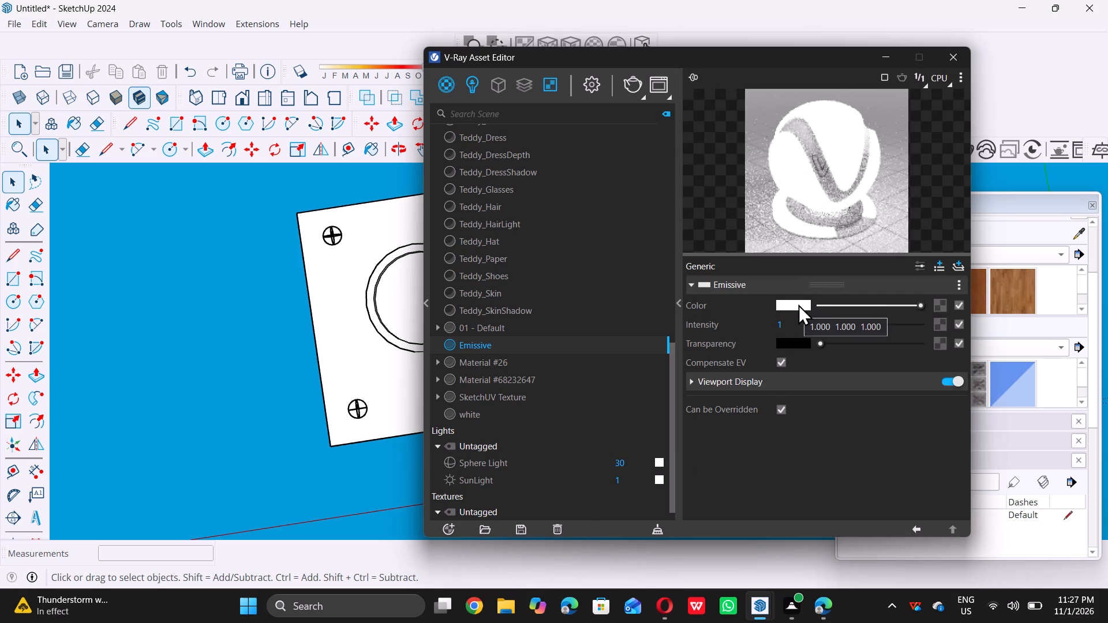
double_click(796, 305)
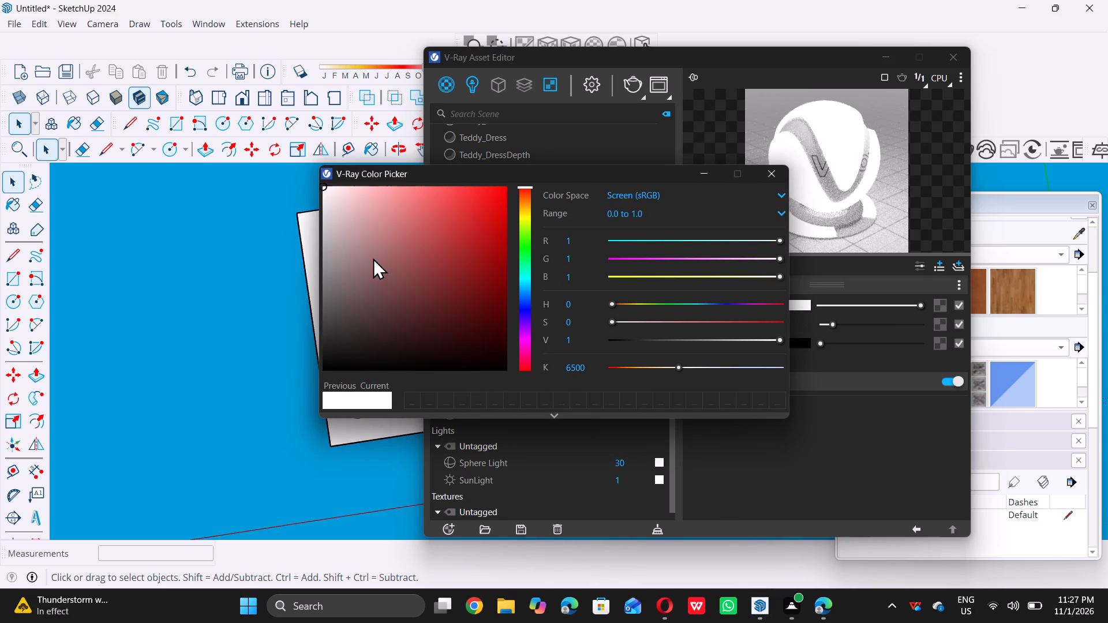
click(370, 215)
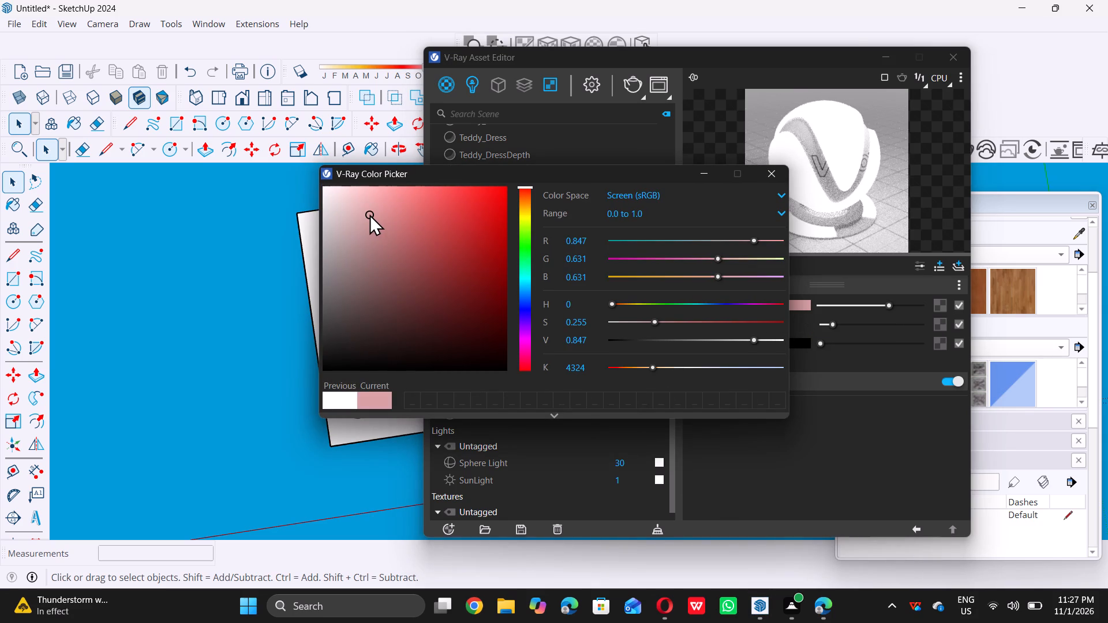
double_click(369, 220)
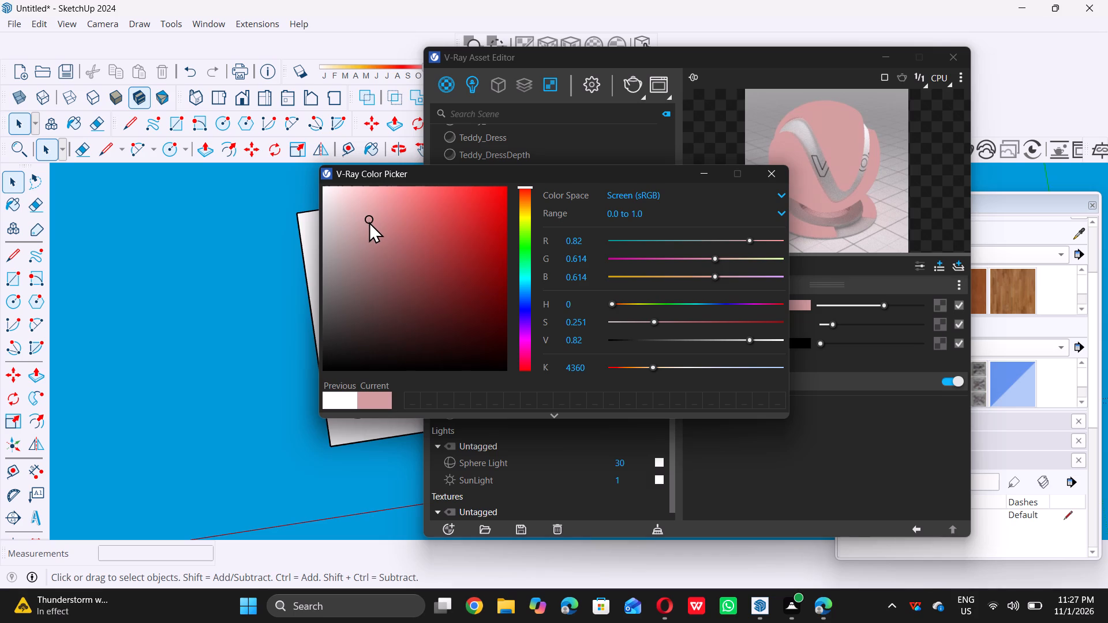
click(362, 208)
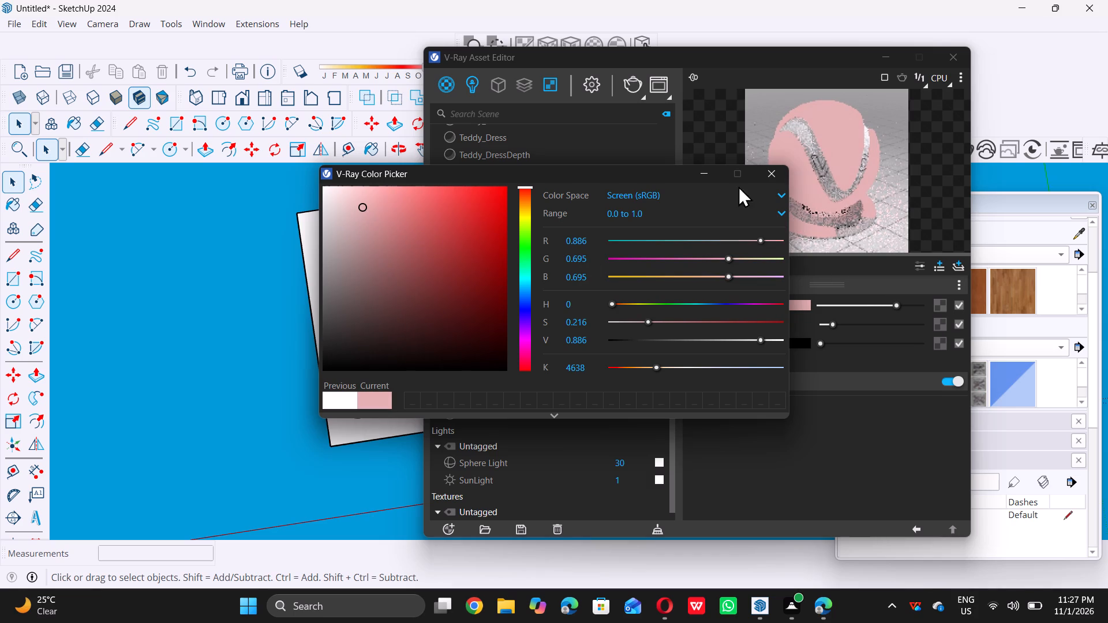
double_click(708, 175)
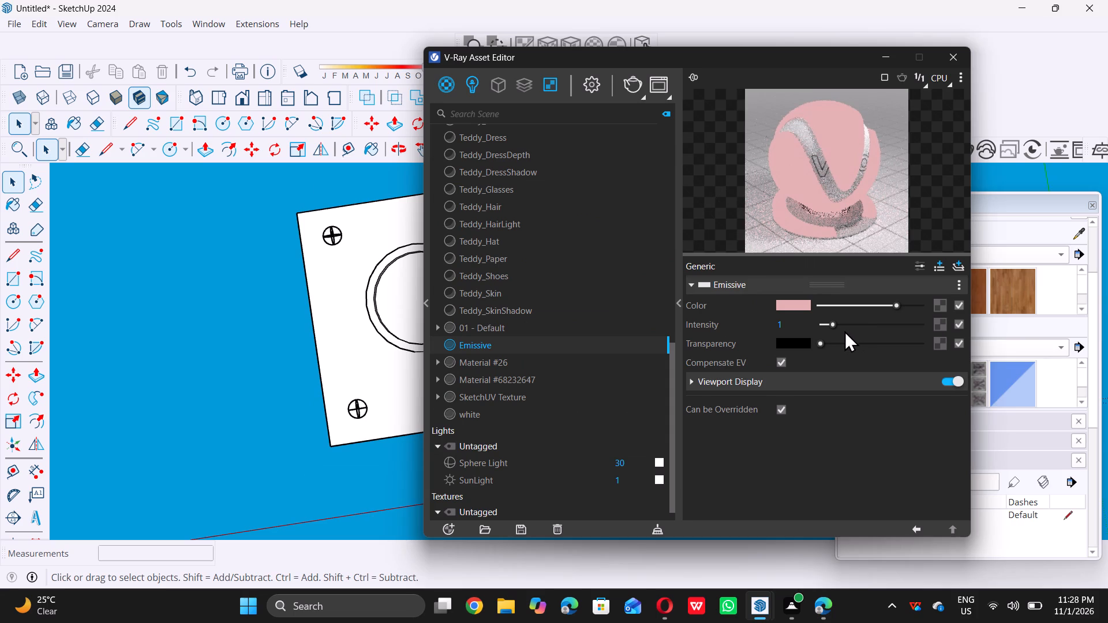
Raise the Emissive material's intensity to 10 and minimize the V-Ray Asset Editor.
click(836, 324)
drag(869, 324, 874, 324)
double_click(878, 323)
drag(882, 322, 886, 321)
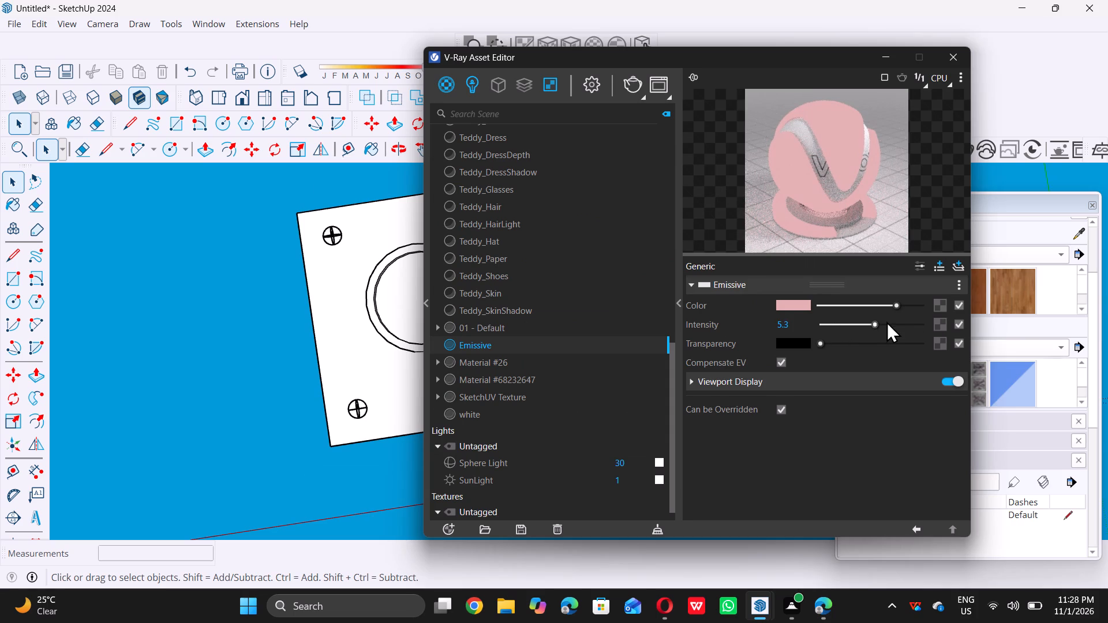
drag(886, 321, 930, 321)
click(930, 321)
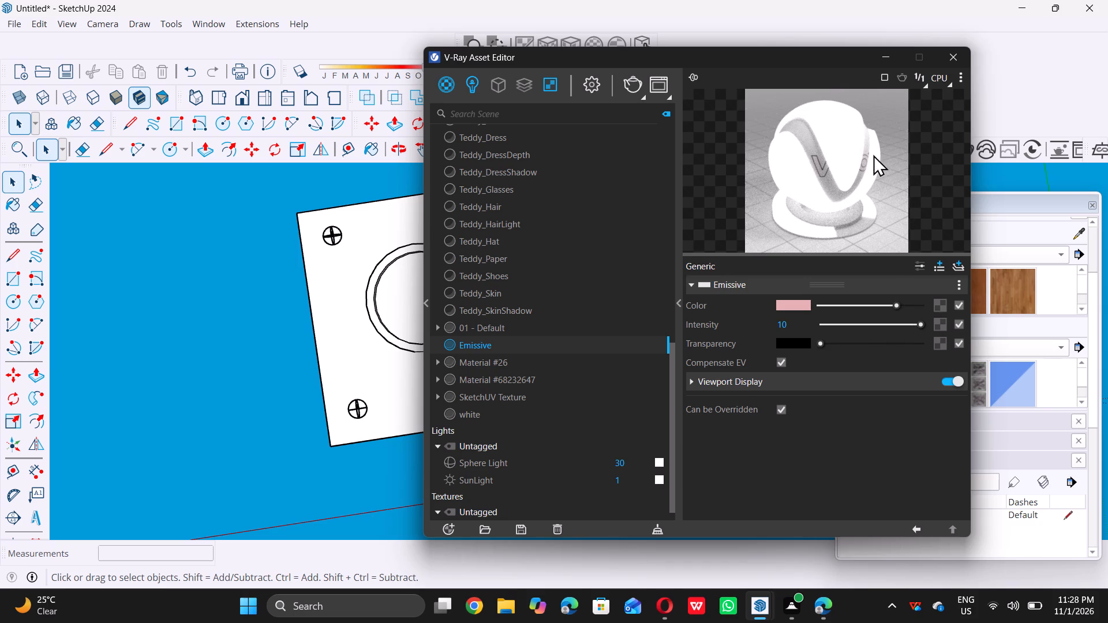
click(886, 59)
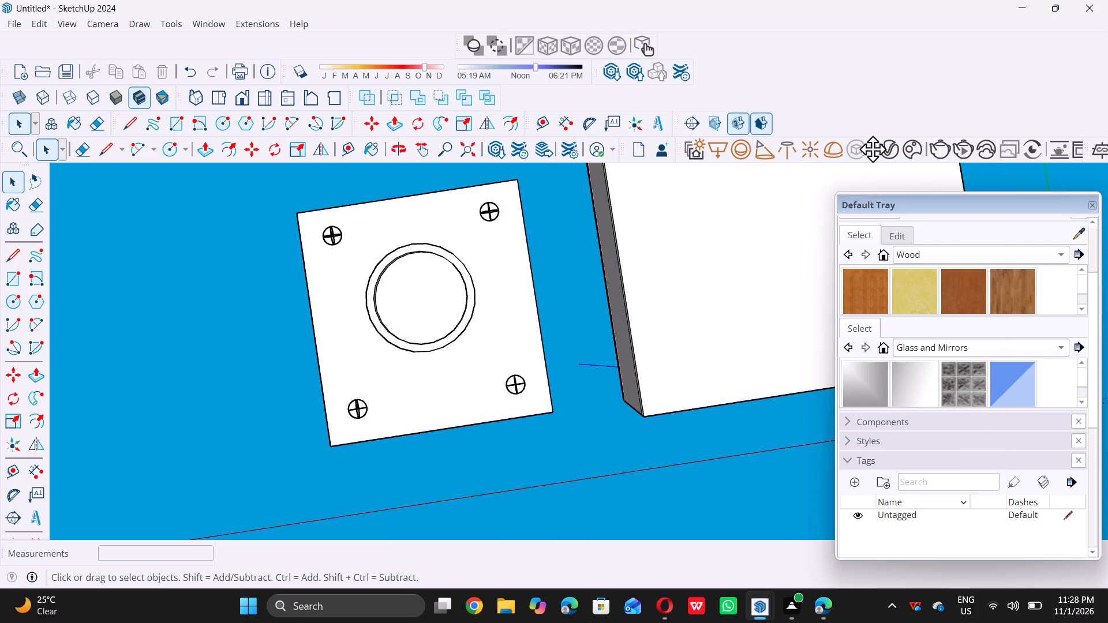
Paint the inner side wall of the ceiling panel's ring with the Emissive material.
scroll(895, 239, up, 4)
triple_click(875, 294)
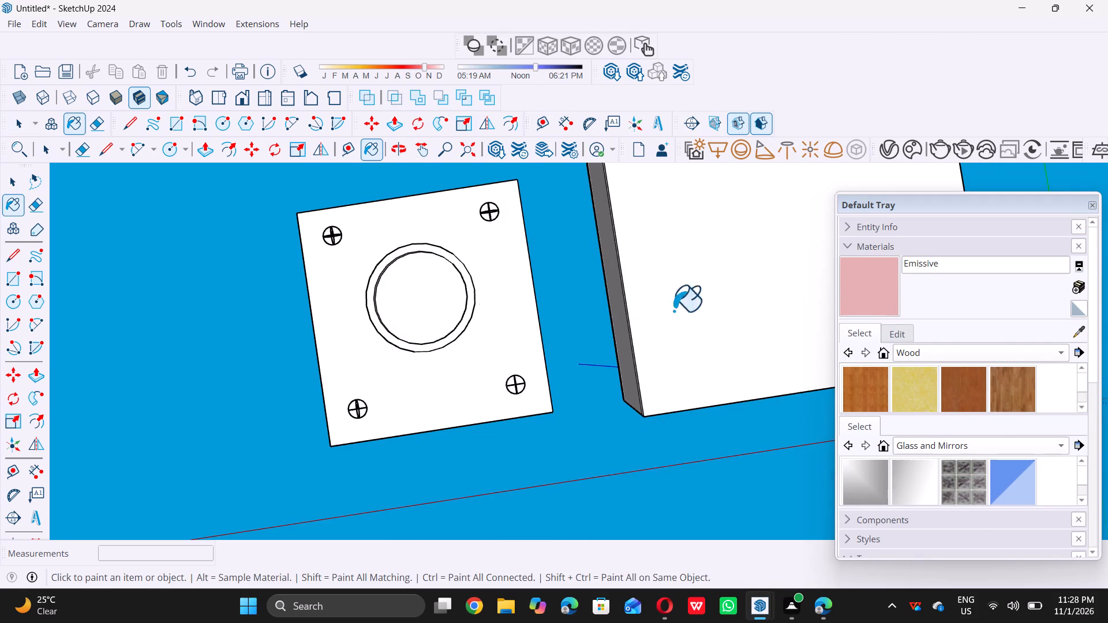
scroll(465, 277, up, 5)
scroll(218, 271, up, 5)
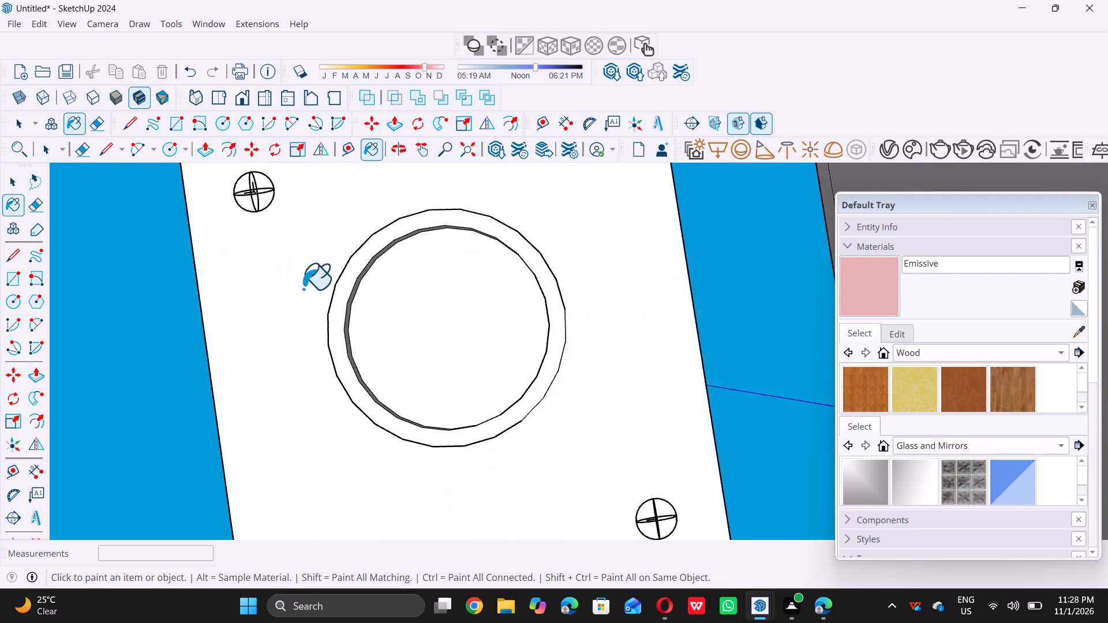
scroll(417, 295, up, 12)
scroll(363, 291, up, 3)
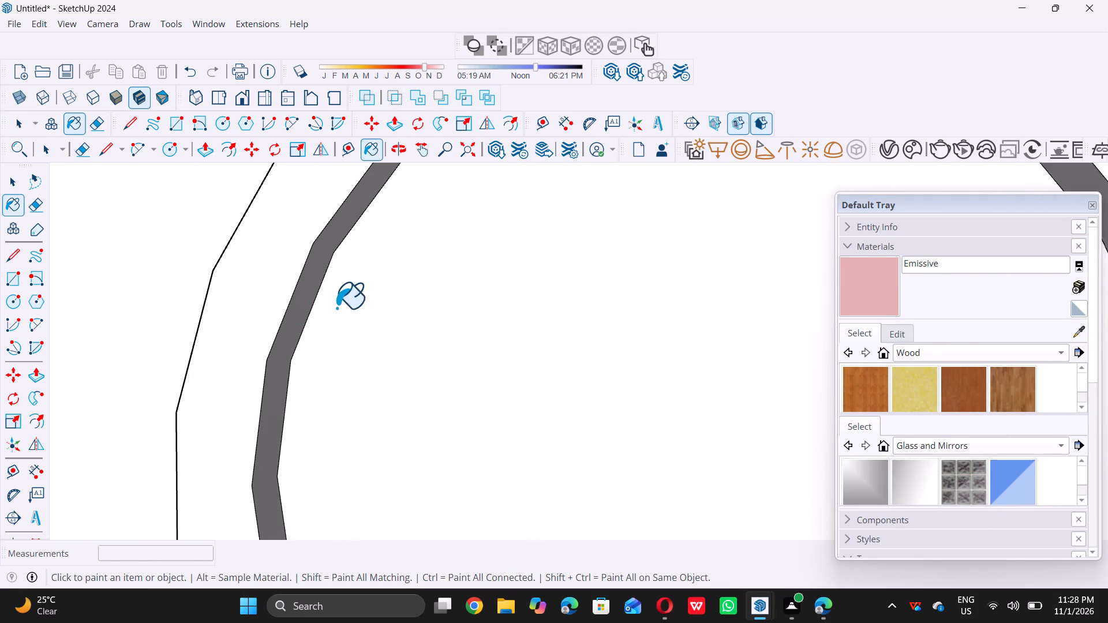
scroll(336, 307, up, 1)
scroll(294, 327, up, 3)
double_click(287, 317)
Paint the outer side wall of the ceiling panel's ring with the Emissive material.
scroll(287, 317, down, 10)
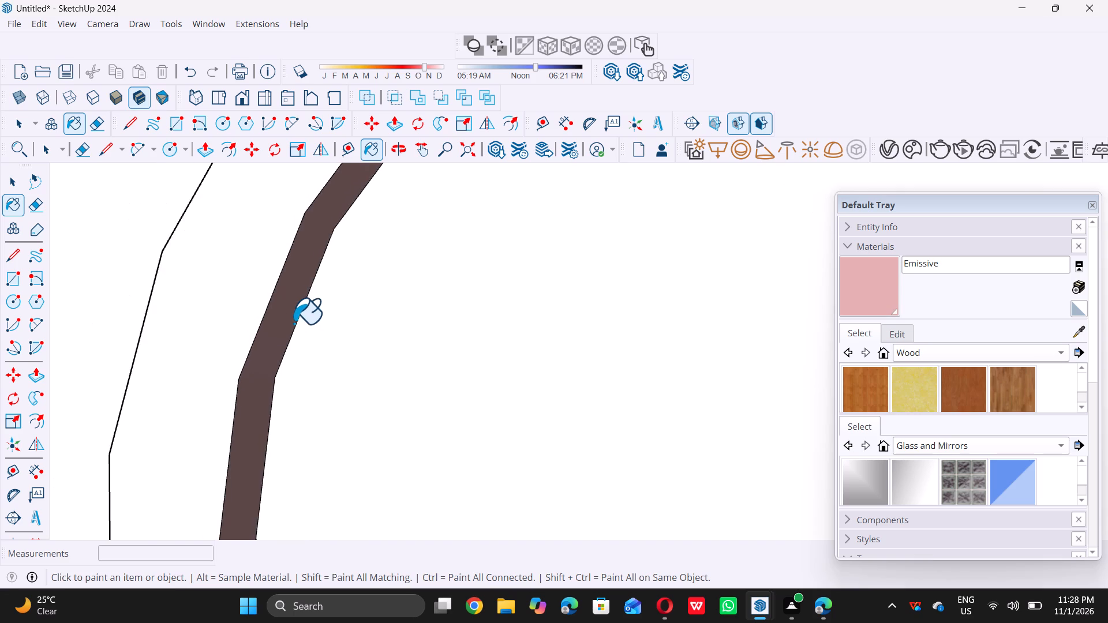
scroll(294, 323, down, 12)
scroll(342, 335, down, 5)
scroll(387, 311, down, 5)
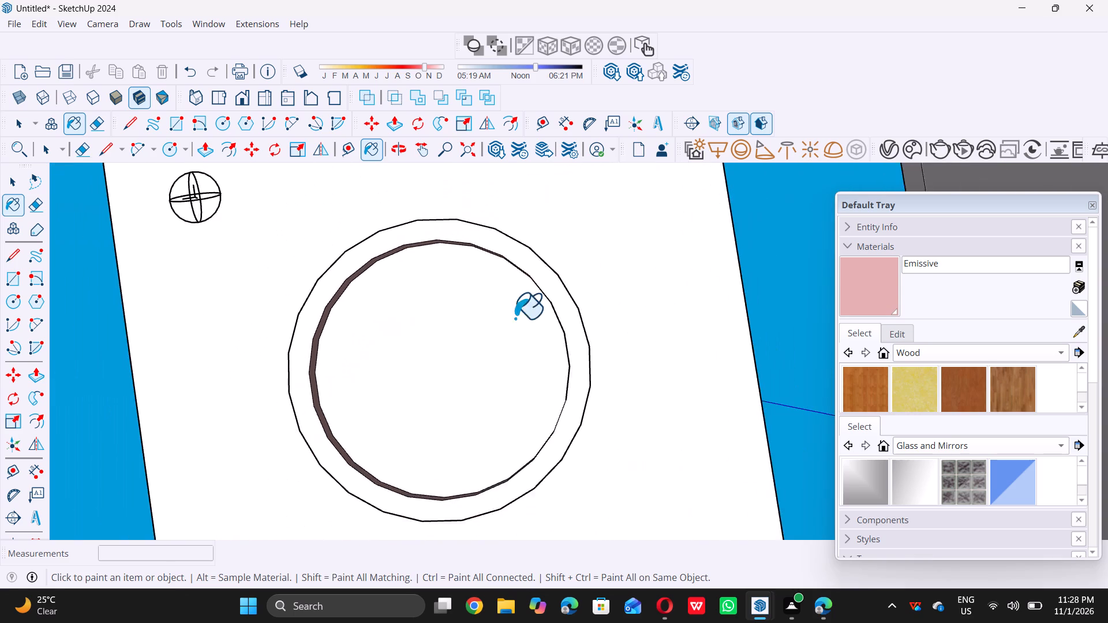
middle_drag(587, 322, 422, 380)
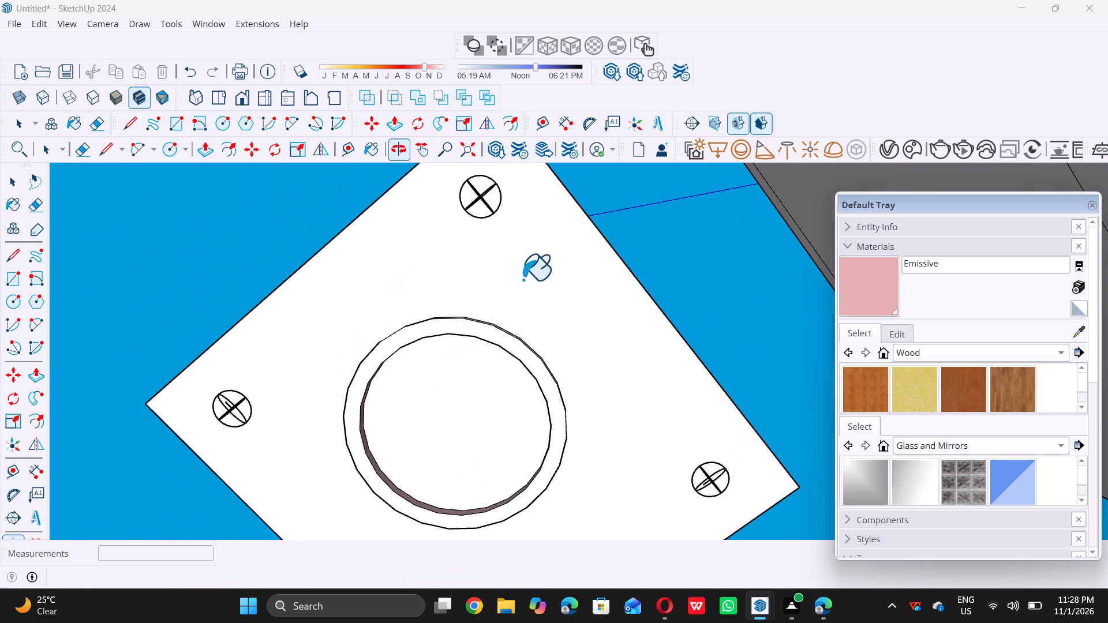
scroll(523, 297, up, 6)
scroll(508, 341, up, 17)
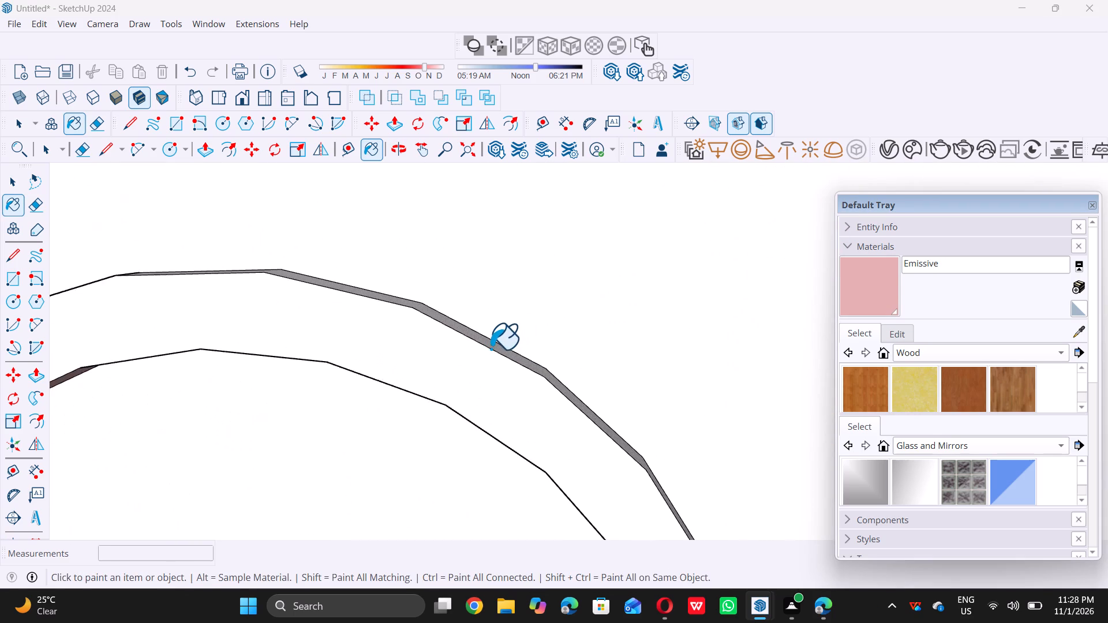
scroll(491, 348, up, 8)
double_click(493, 339)
scroll(493, 339, down, 4)
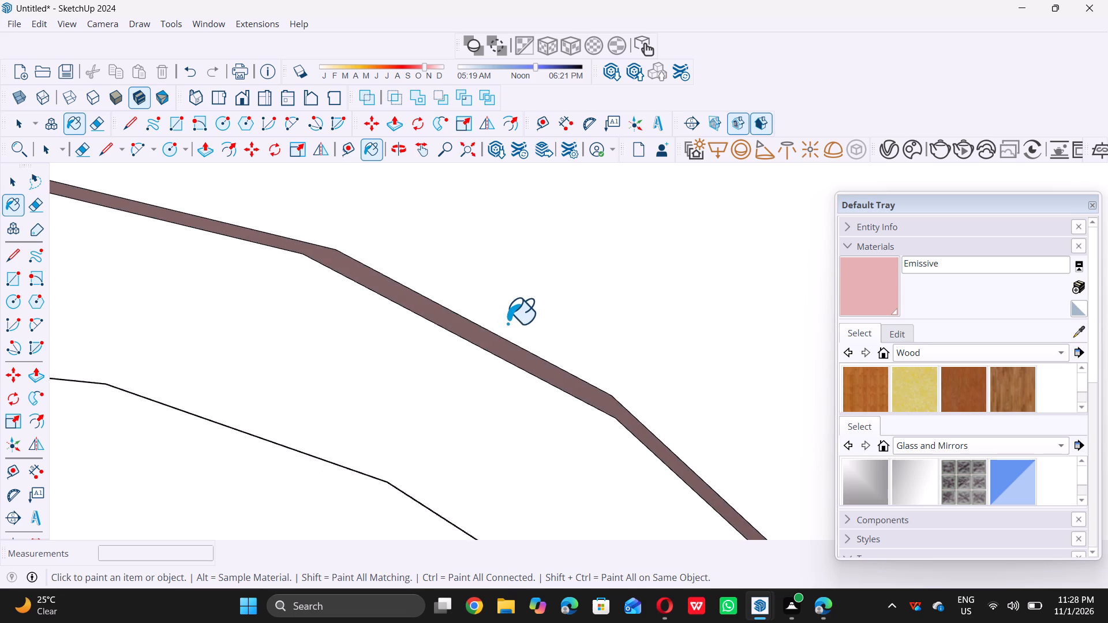
scroll(507, 323, down, 20)
key(space)
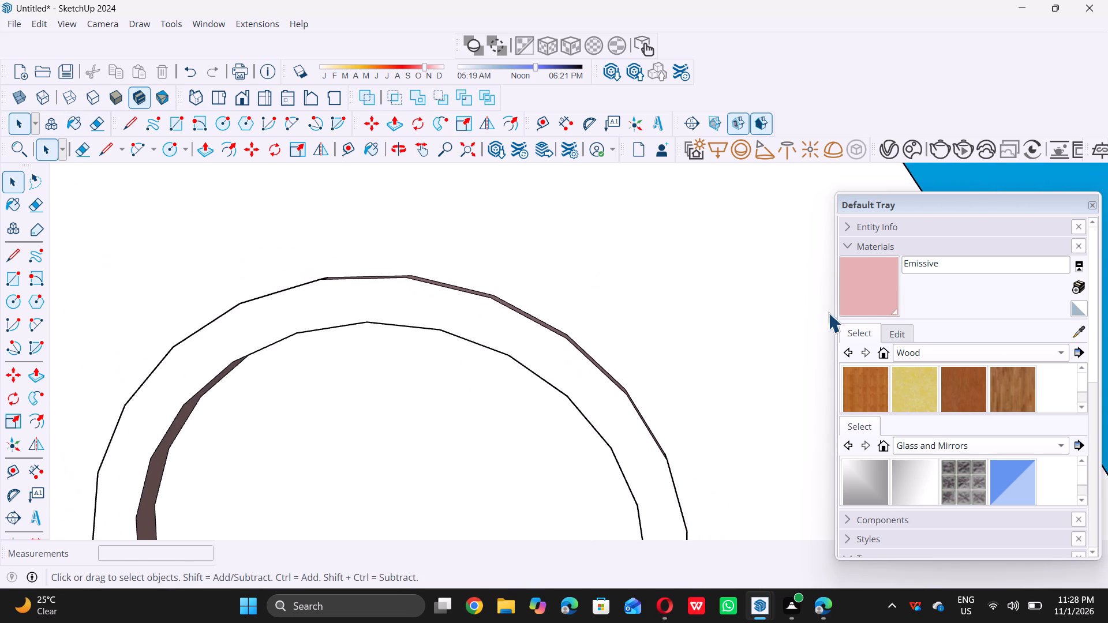
Lighten the Emissive material in SketchUp's material editor by setting its HLS lightness to 89.
double_click(895, 332)
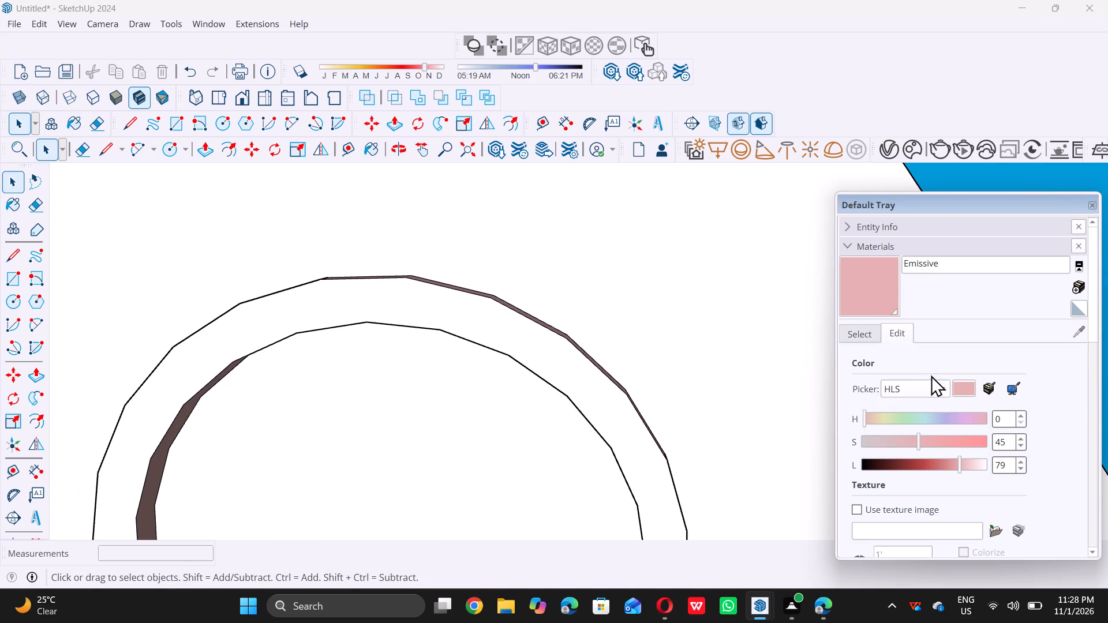
triple_click(959, 467)
triple_click(961, 467)
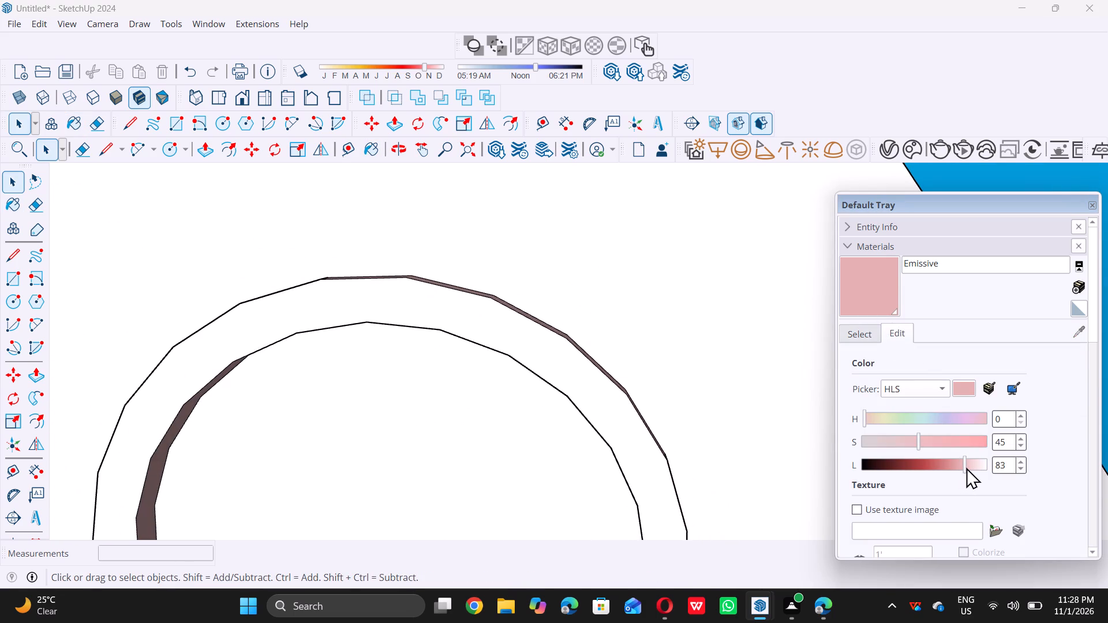
double_click(966, 467)
triple_click(970, 467)
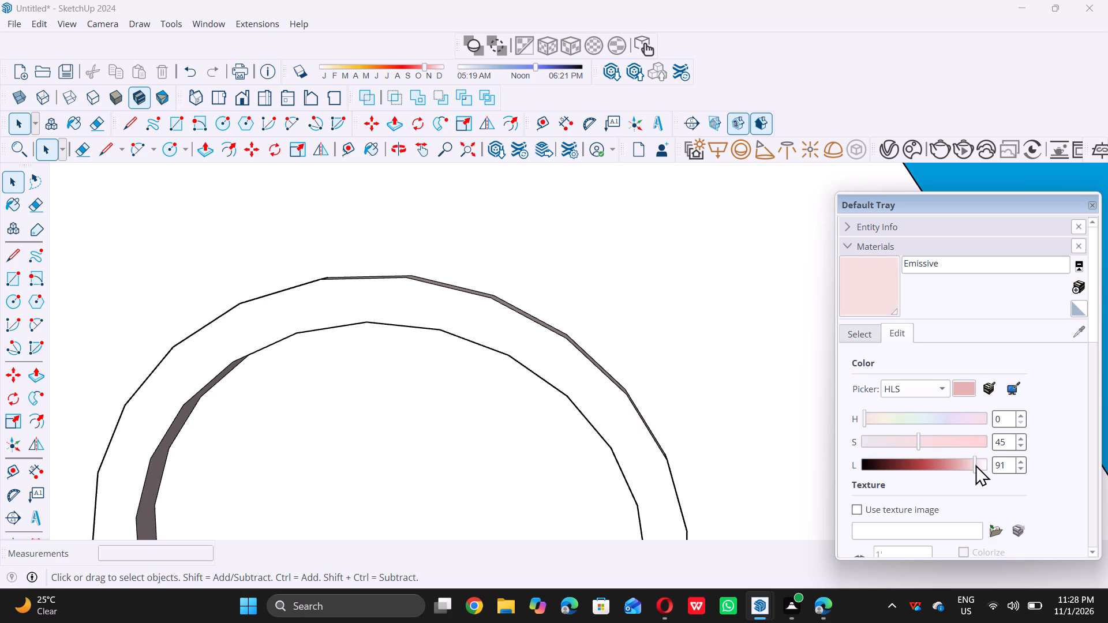
click(973, 464)
Select a corner sphere light and set its V-Ray color to pale blue-grey, about R 0.685, G 0.771, B 0.78.
scroll(579, 297, down, 8)
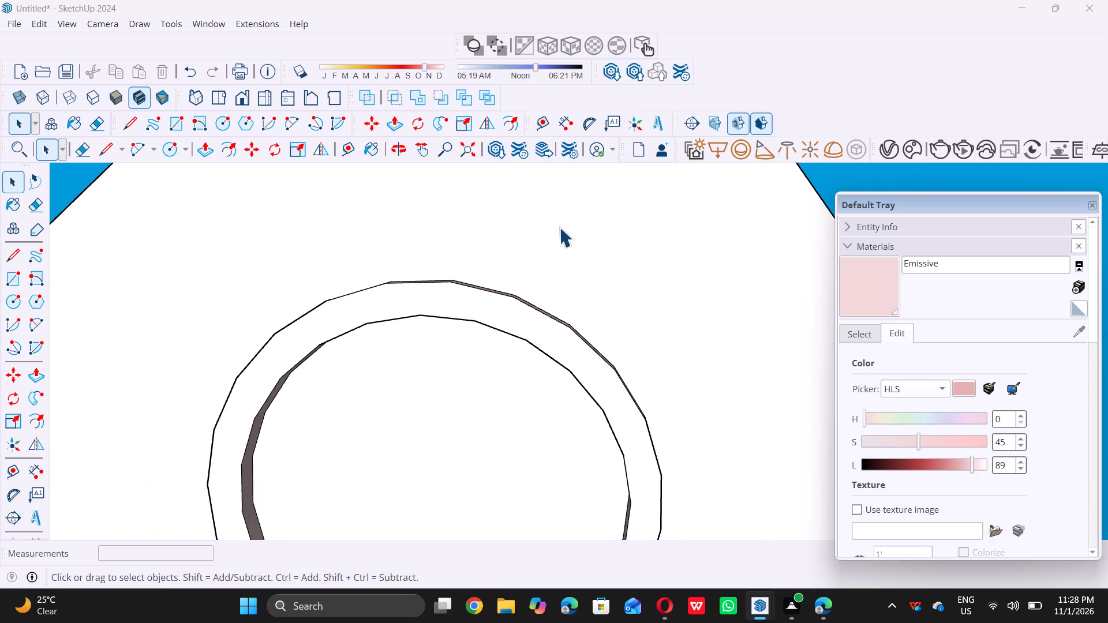
scroll(544, 229, down, 2)
scroll(516, 430, up, 7)
scroll(519, 398, down, 7)
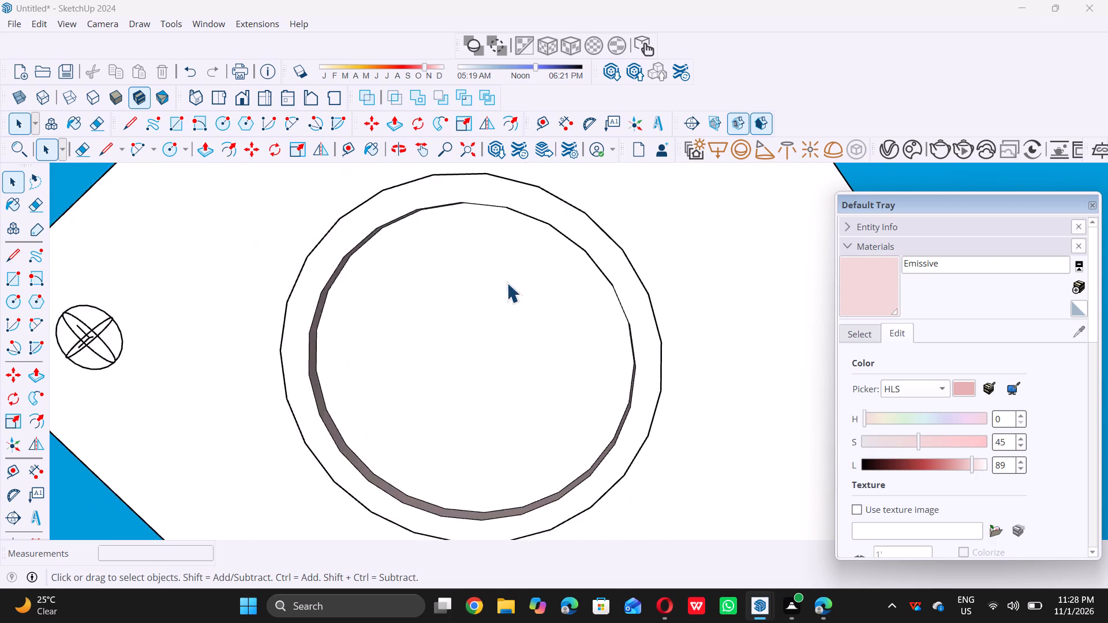
scroll(507, 283, down, 19)
scroll(523, 185, up, 3)
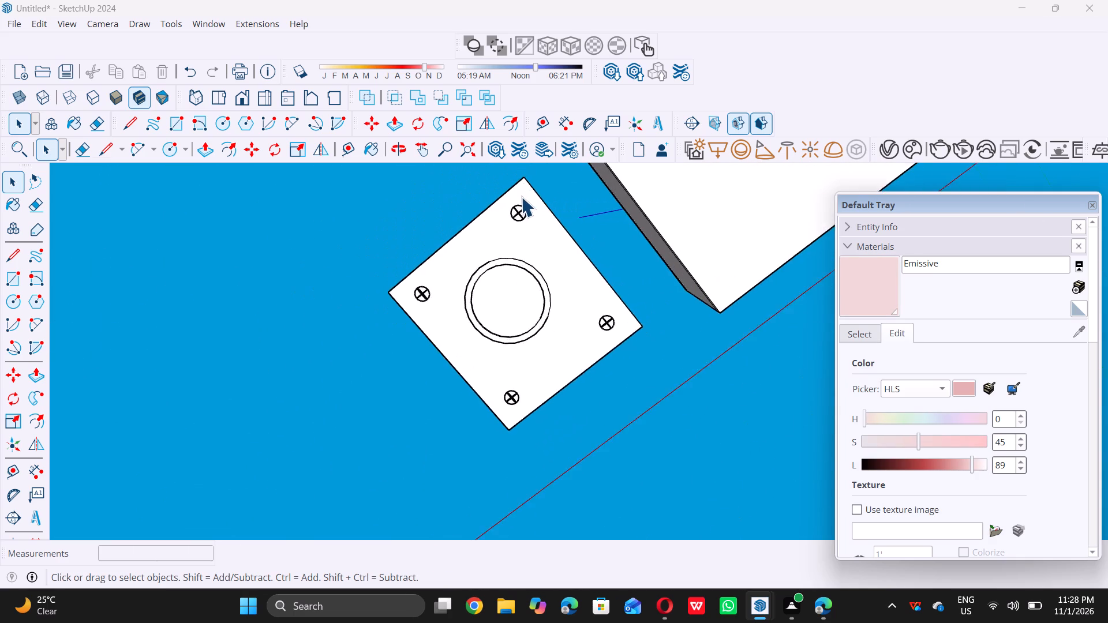
scroll(521, 197, up, 12)
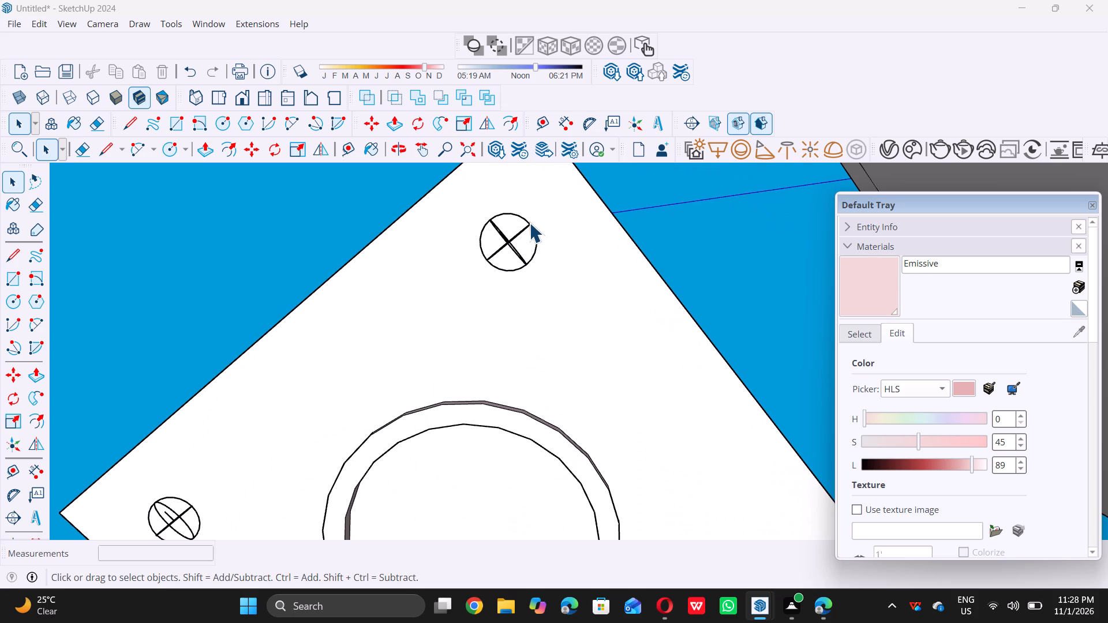
click(529, 223)
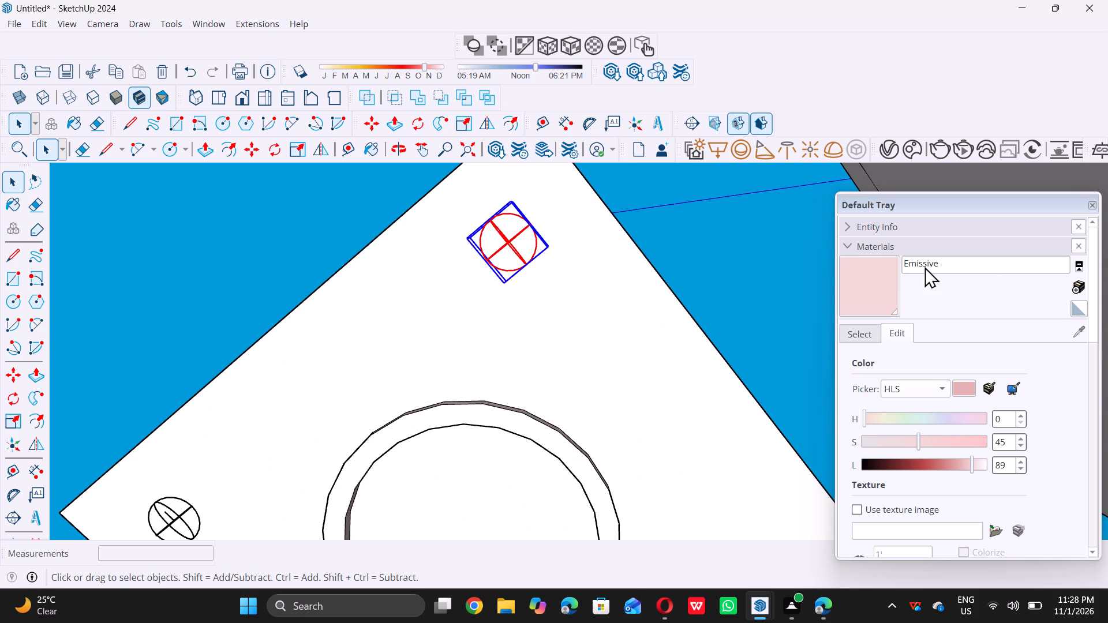
click(889, 152)
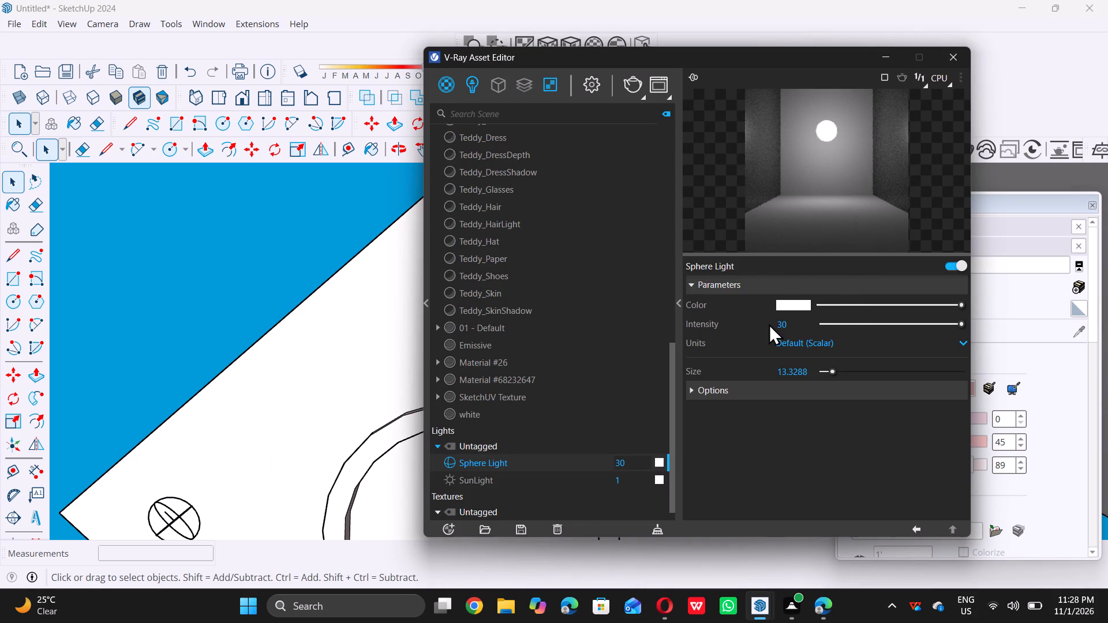
click(795, 306)
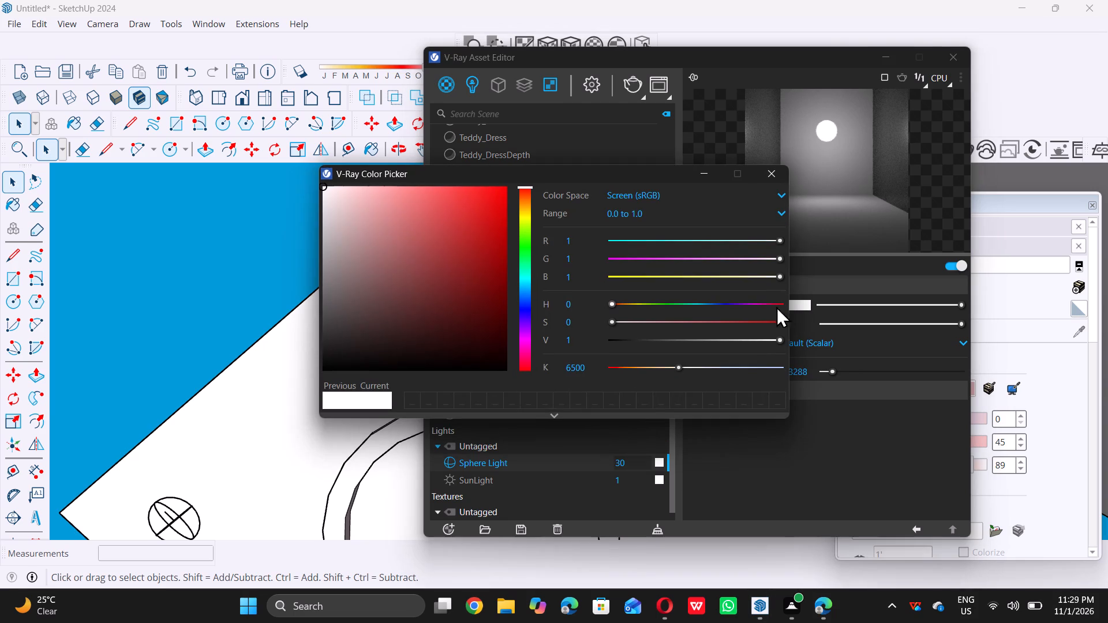
click(521, 339)
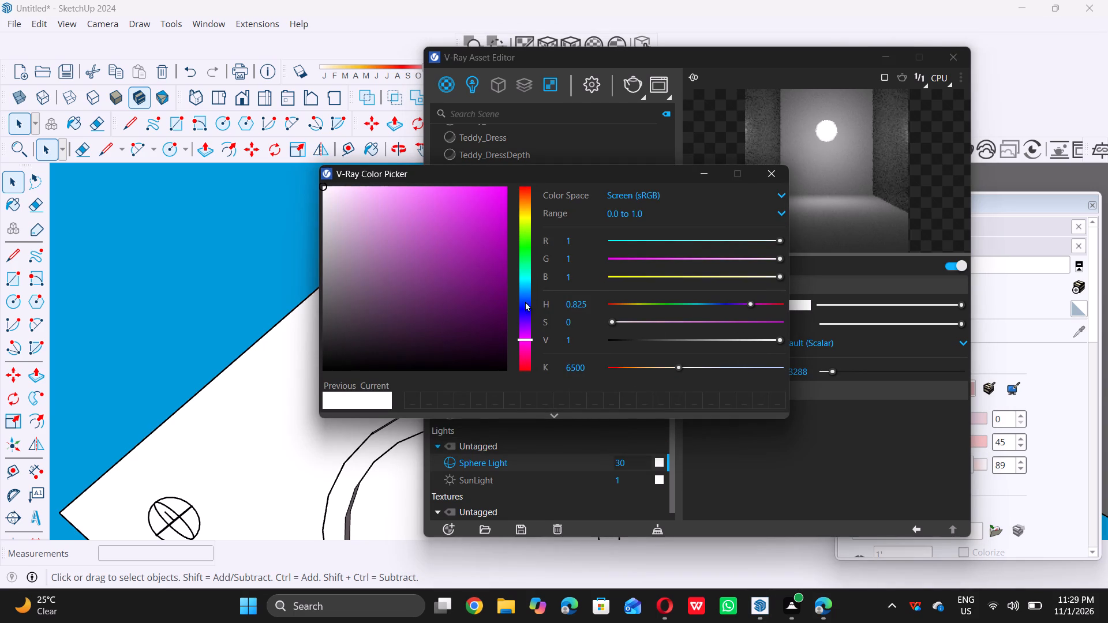
click(525, 282)
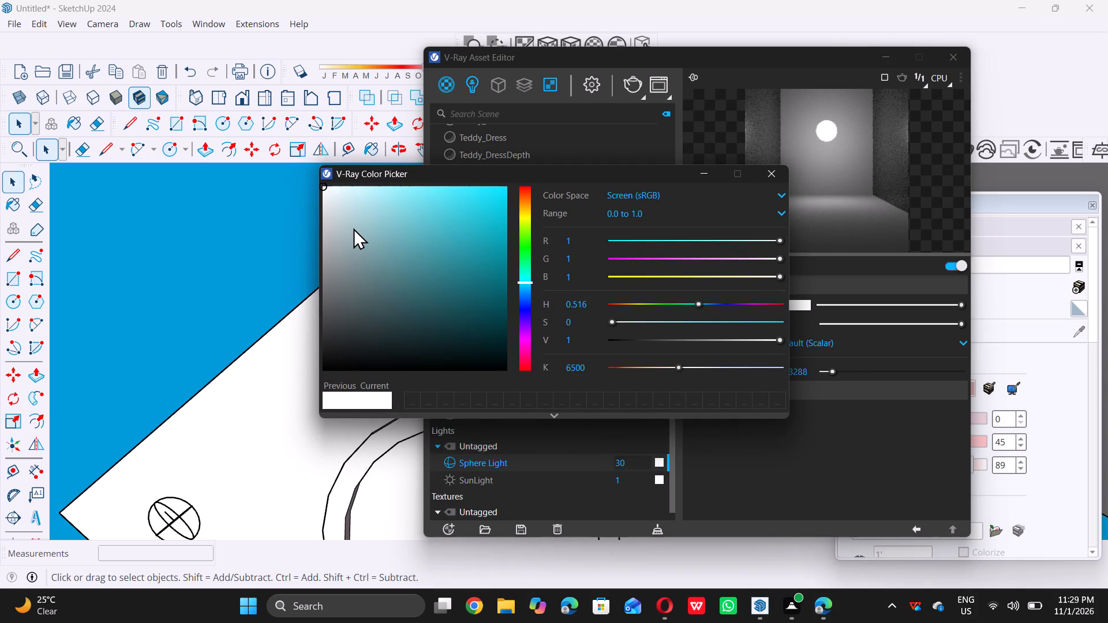
click(346, 227)
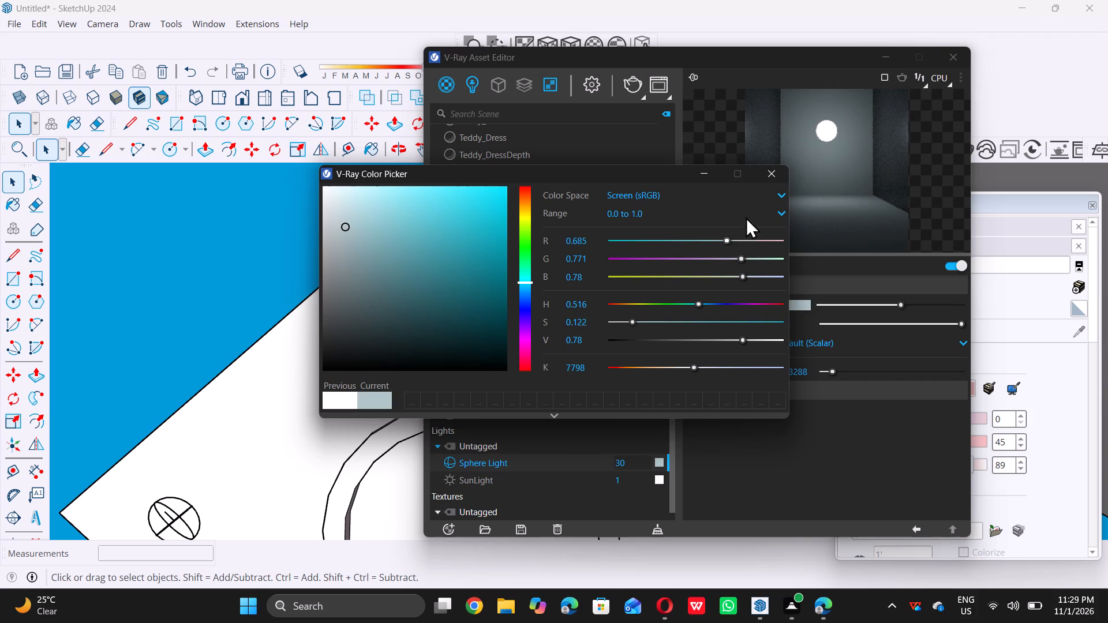
click(706, 174)
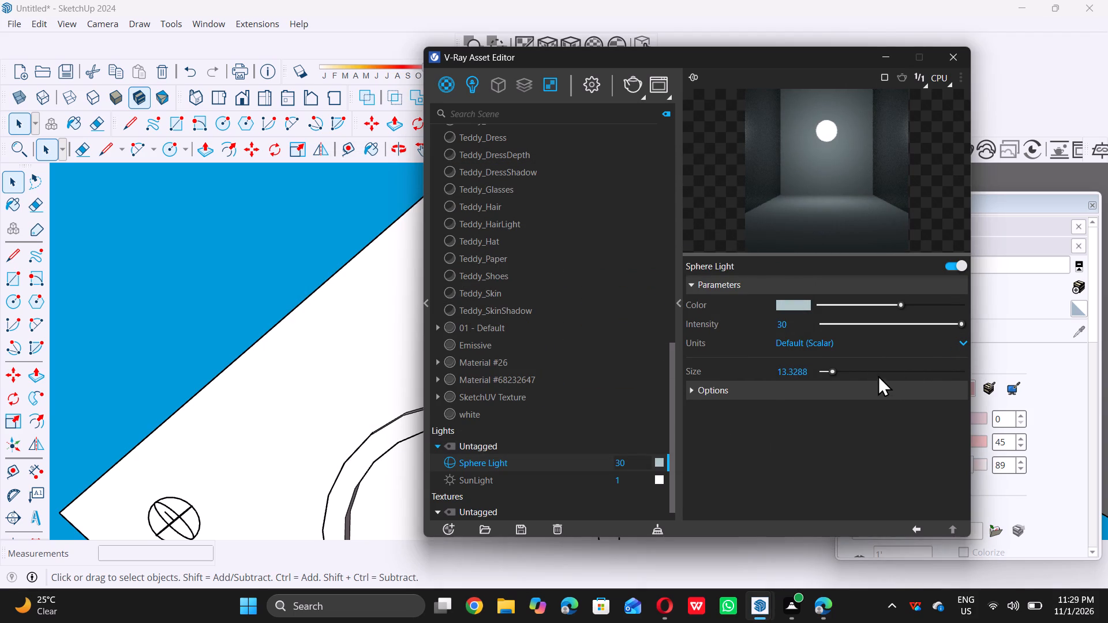
Adjust the Sphere Light's size to 14.
click(833, 370)
triple_click(840, 370)
triple_click(841, 370)
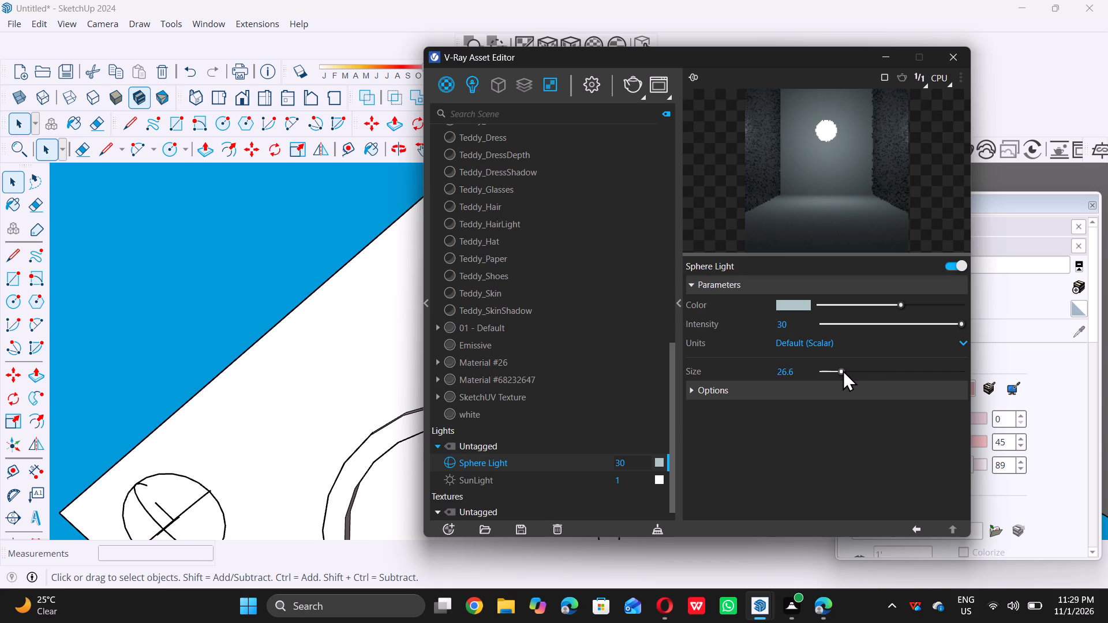
double_click(843, 370)
drag(841, 370, 833, 369)
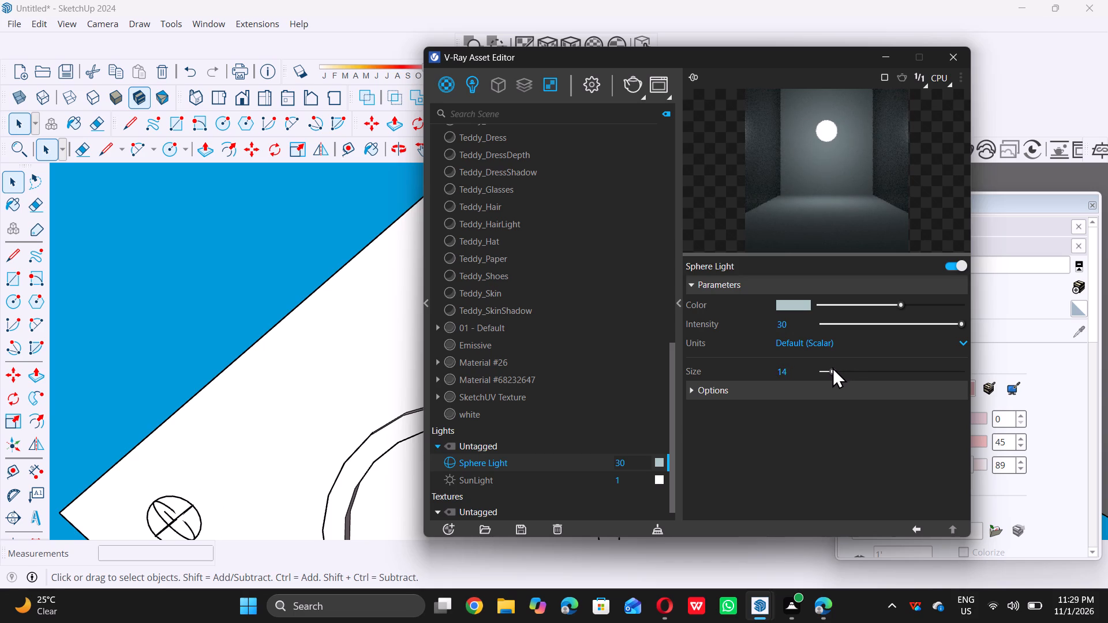
Reduce the Sphere Light's size to 9.
triple_click(830, 368)
double_click(830, 368)
triple_click(829, 368)
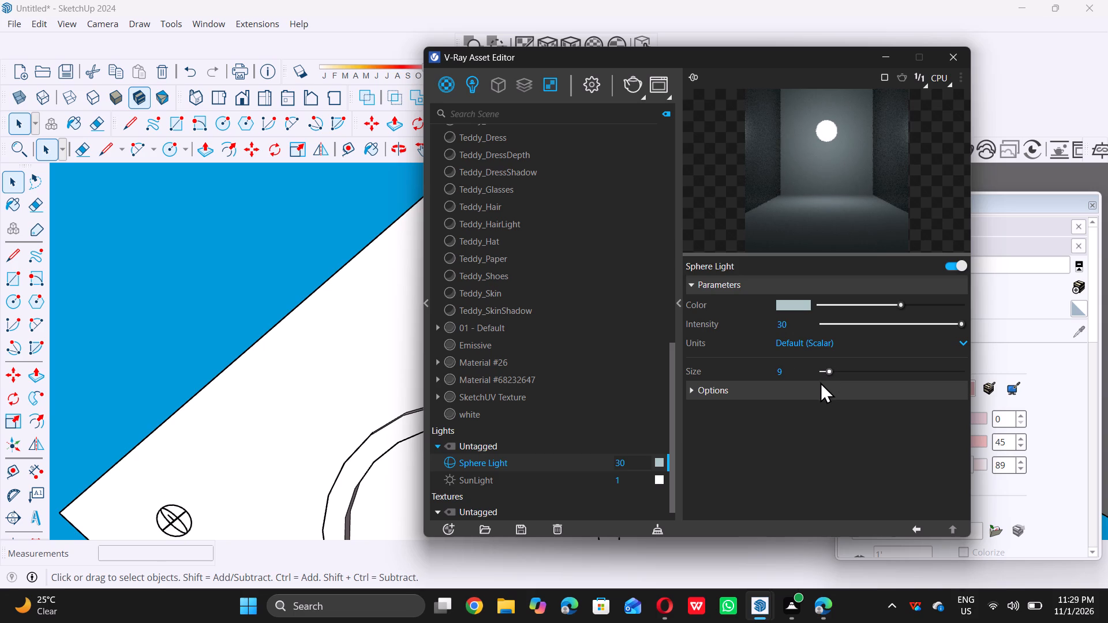
scroll(817, 385, down, 3)
Raise the V-Ray render quality preset to Medium+.
double_click(587, 83)
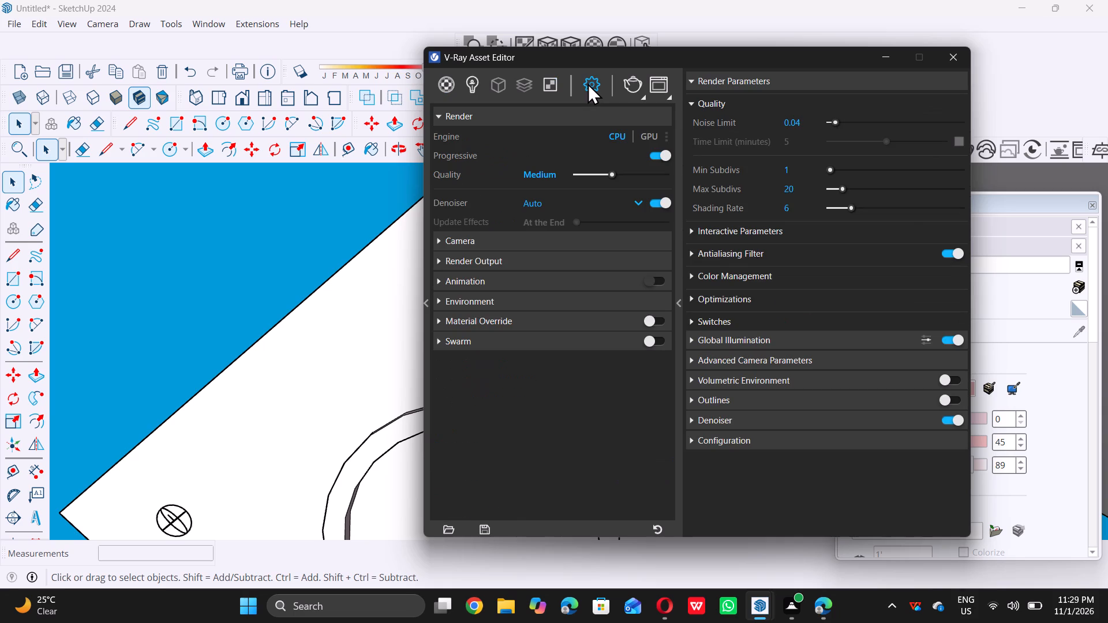
triple_click(613, 172)
triple_click(617, 172)
triple_click(619, 172)
click(626, 171)
scroll(611, 256, down, 2)
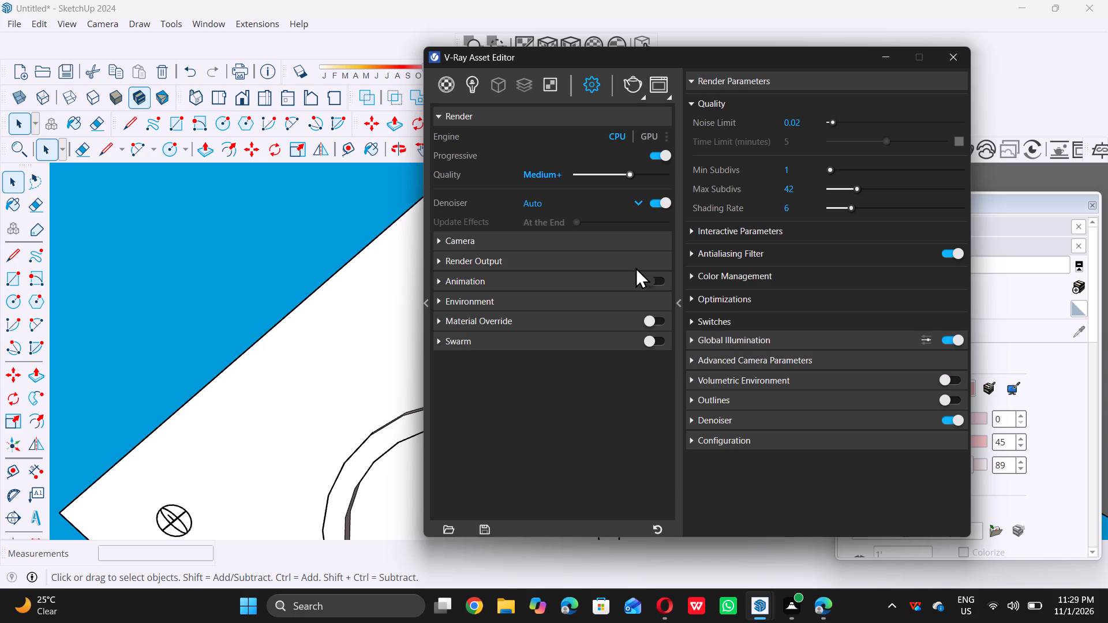
Enable Safe Frame in the V-Ray render output and set the image width to 1000 at 16:9 Widescreen.
click(629, 262)
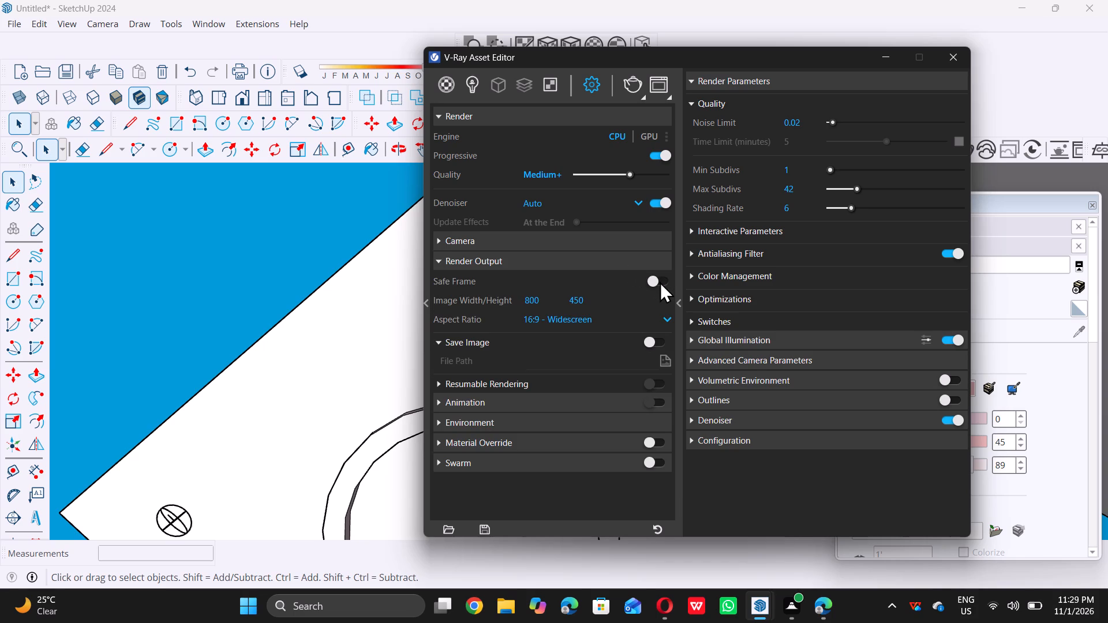
double_click(654, 280)
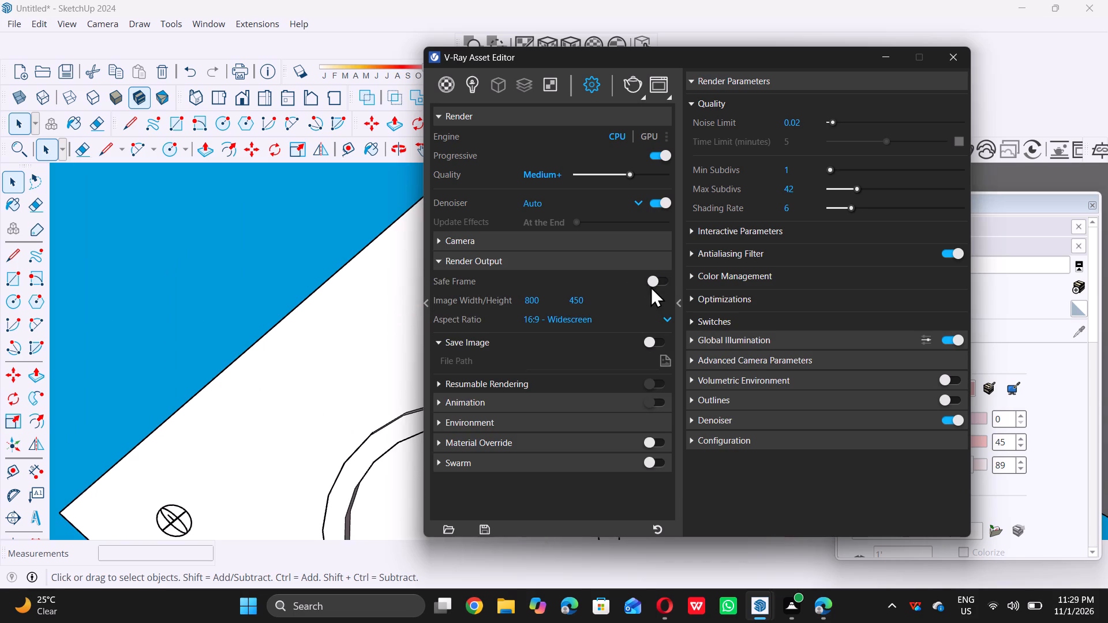
click(654, 279)
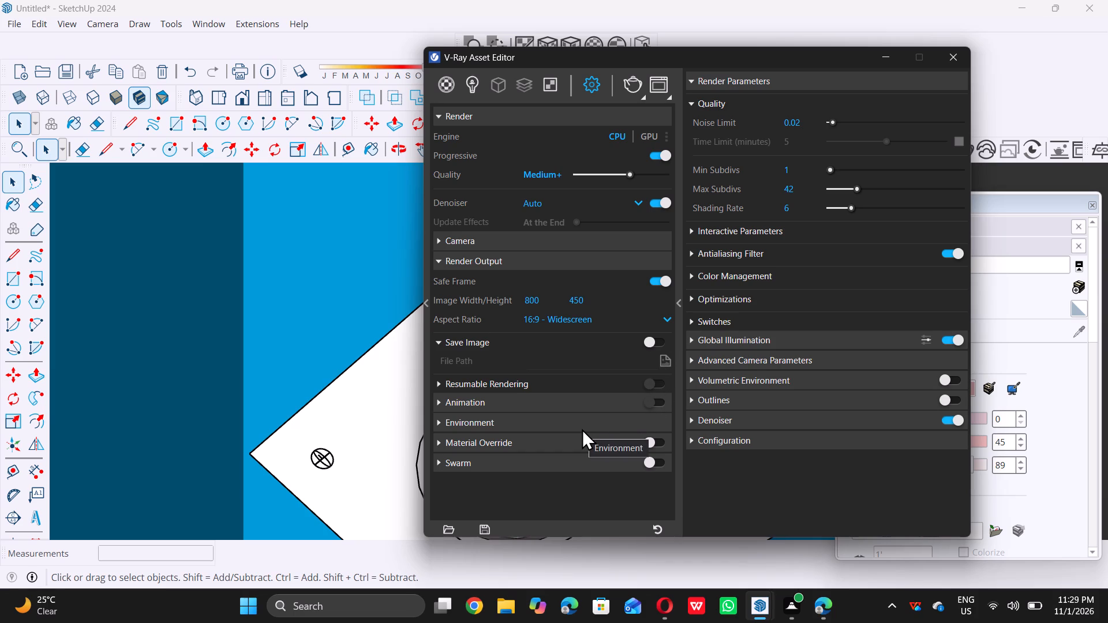
double_click(544, 295)
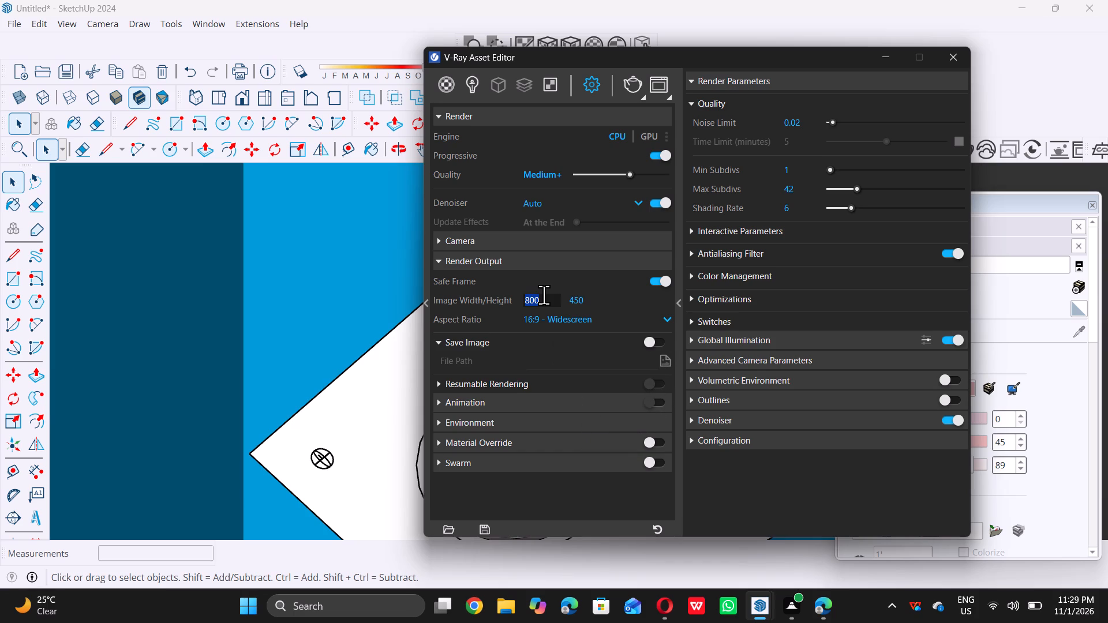
key(BackSpace)
text(100)
key(0)
key(Return)
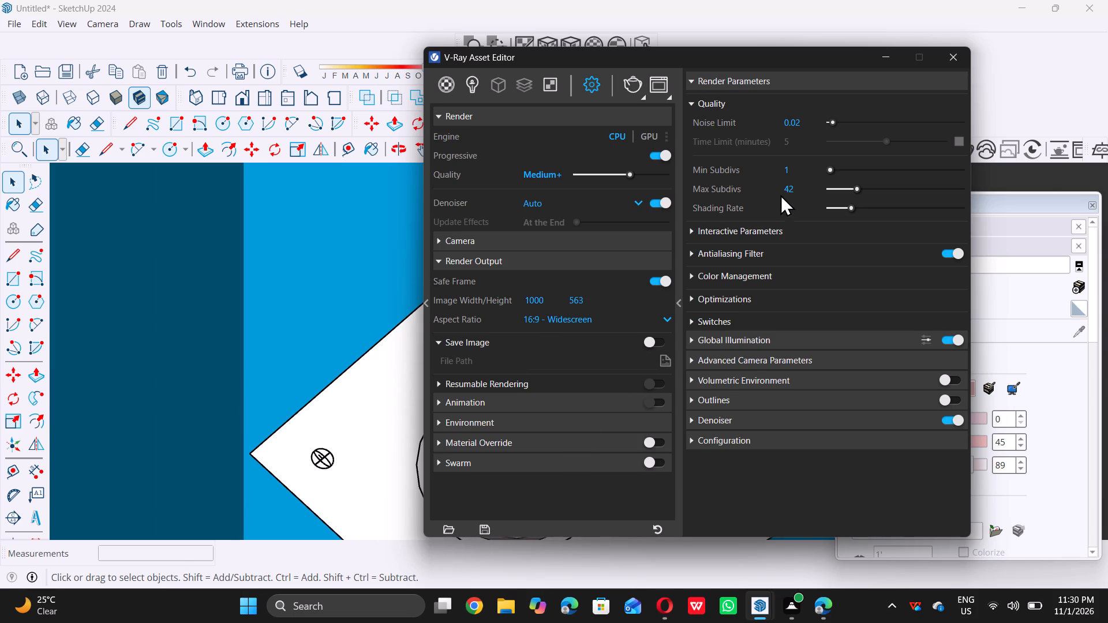
Set the render quality's Noise Limit to 0.04.
double_click(805, 119)
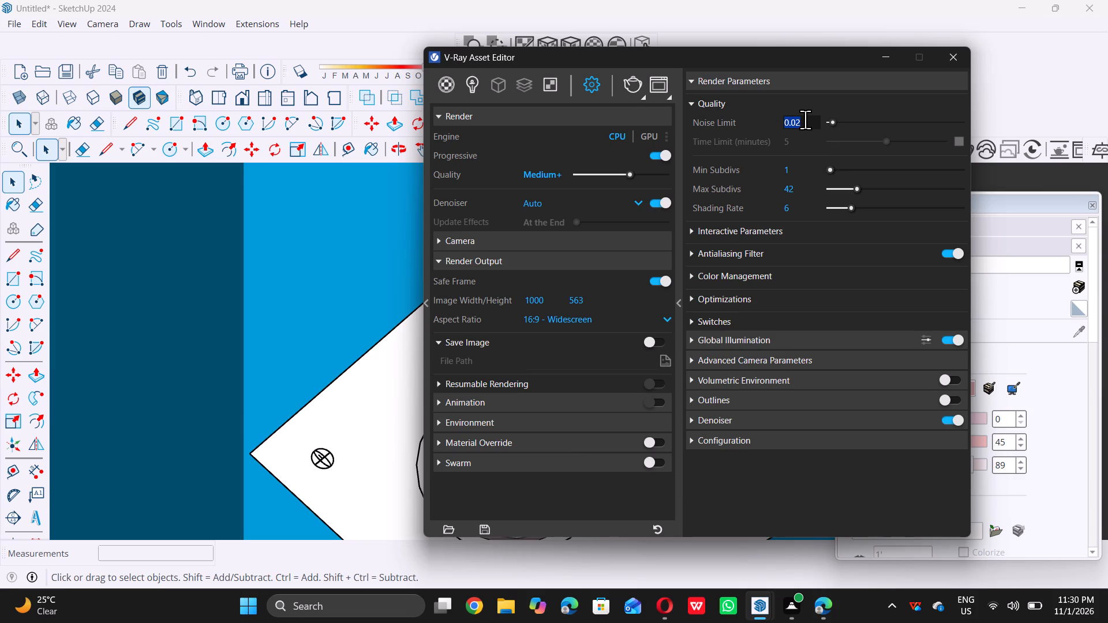
double_click(805, 119)
key(BackSpace)
text(0.06)
scroll(838, 298, down, 3)
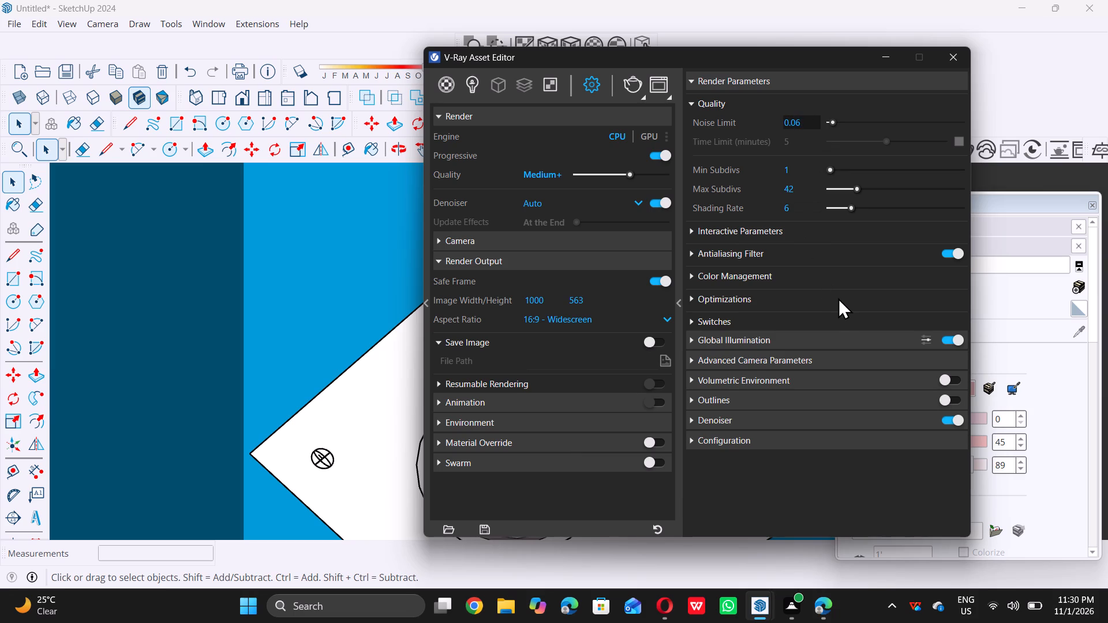
scroll(838, 298, down, 1)
key(BackSpace)
key(4)
scroll(849, 272, down, 2)
Set the Global Illumination primary rays to Irradiance map (deprecated).
double_click(811, 341)
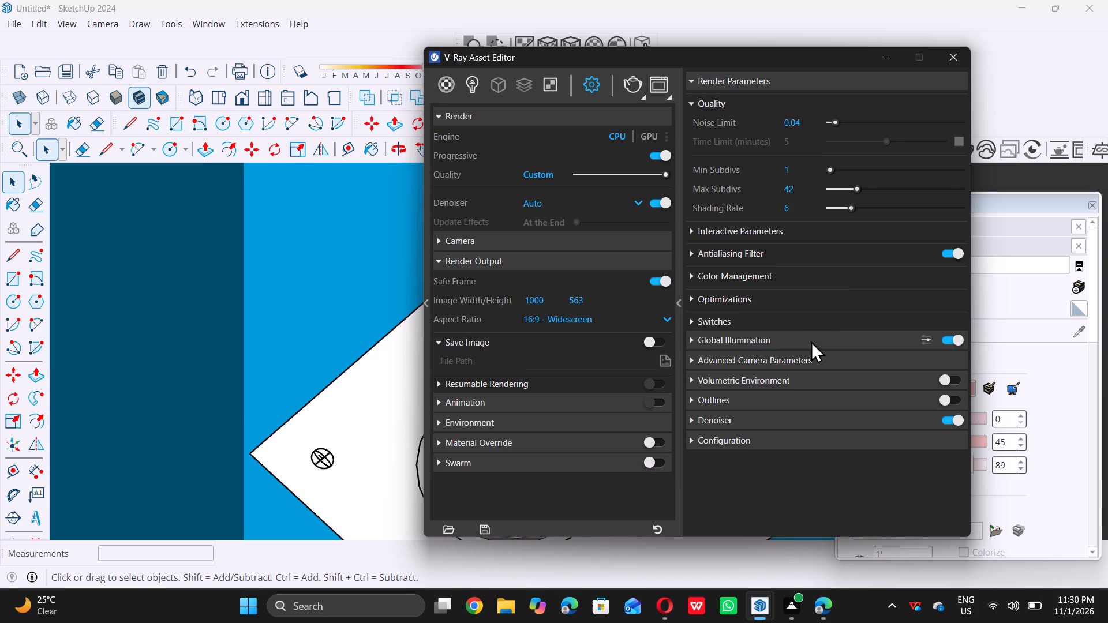
double_click(811, 341)
click(811, 341)
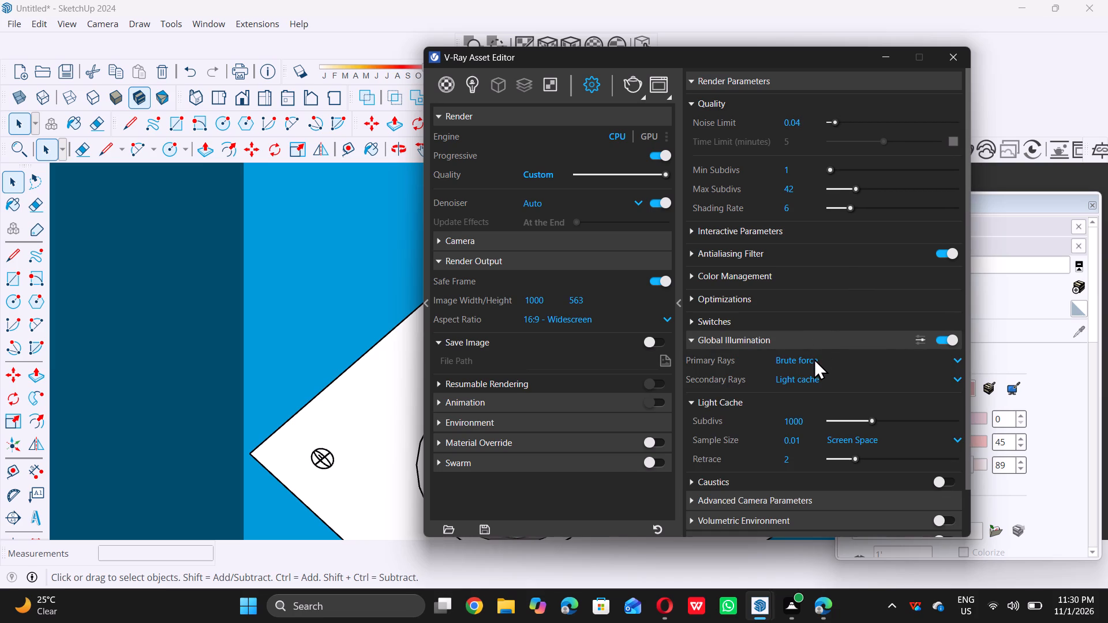
double_click(813, 359)
triple_click(813, 359)
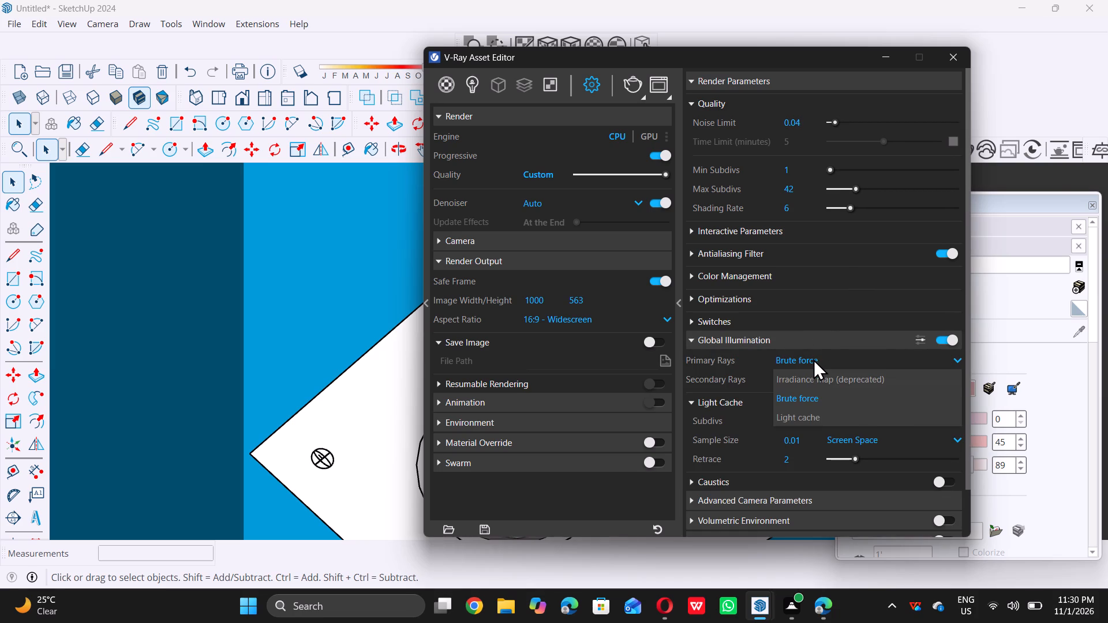
double_click(823, 380)
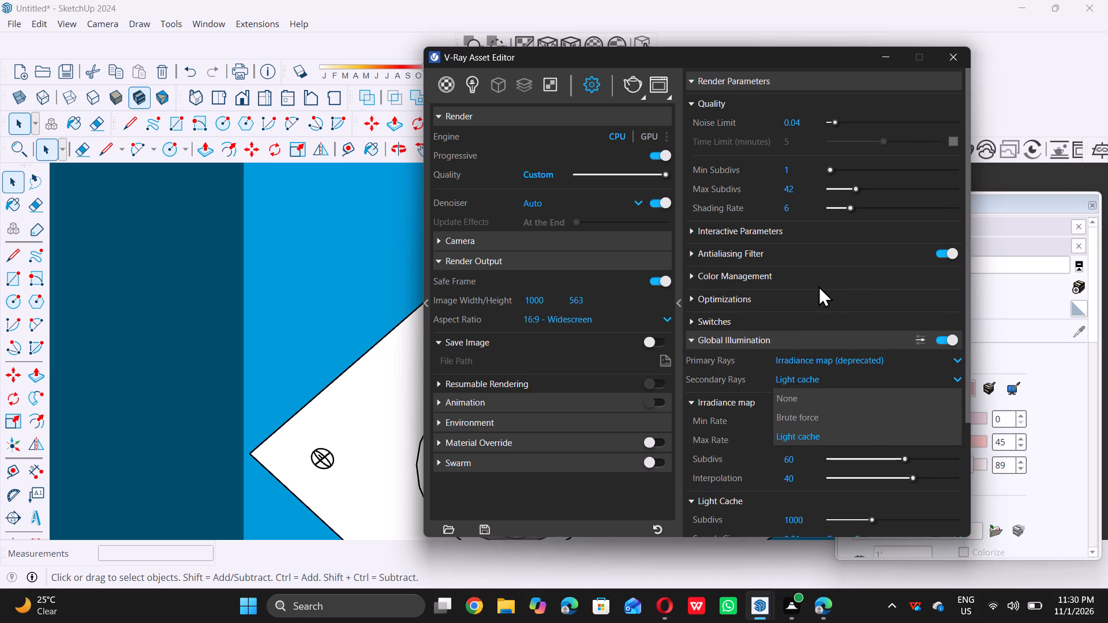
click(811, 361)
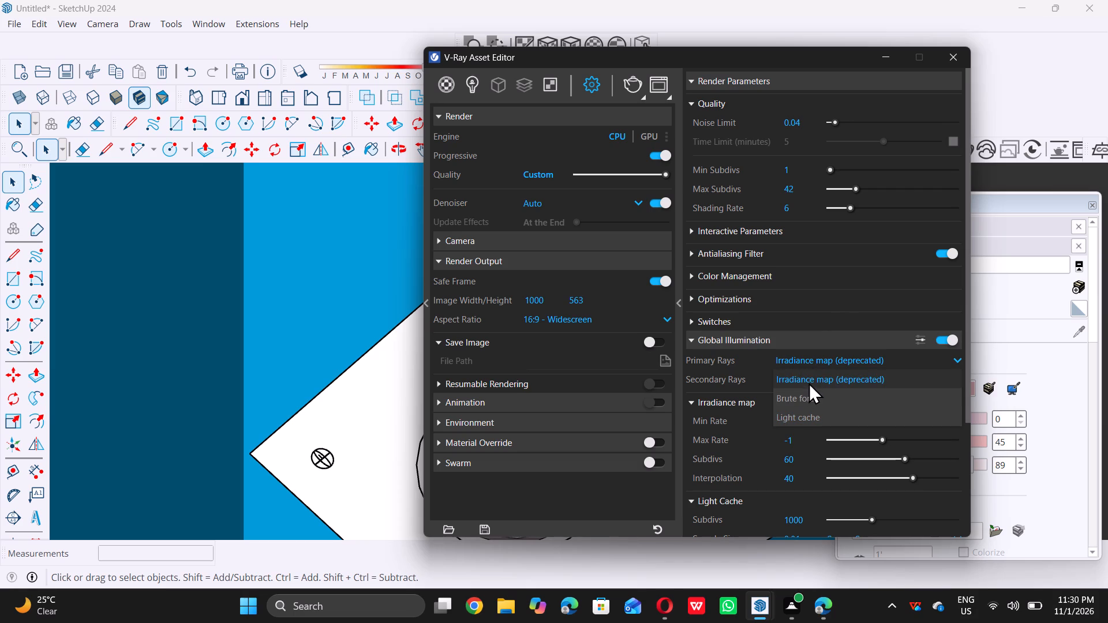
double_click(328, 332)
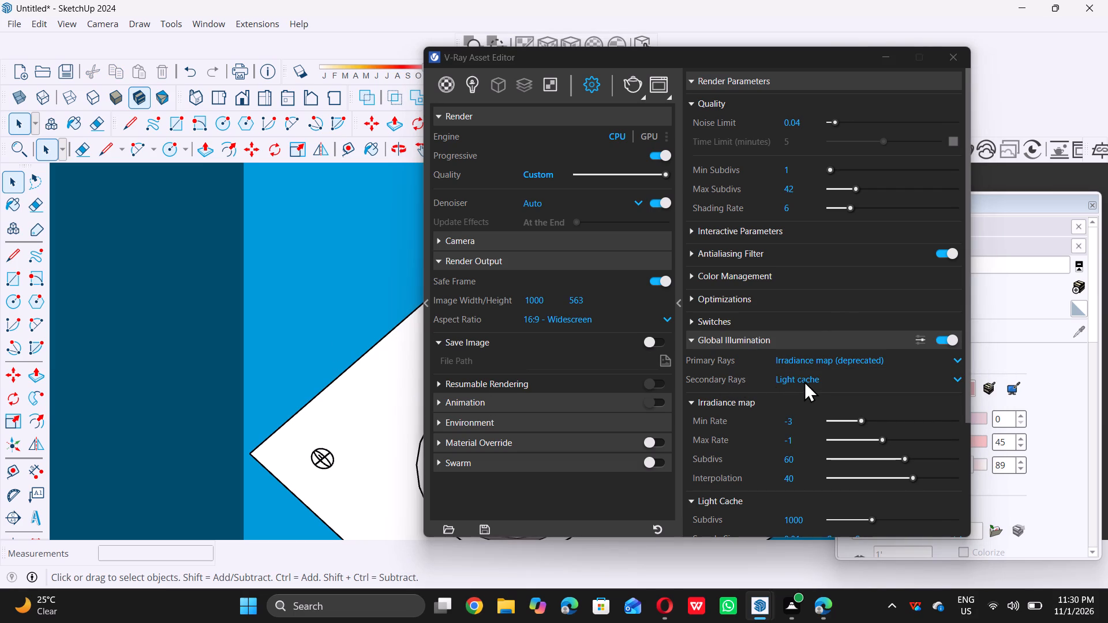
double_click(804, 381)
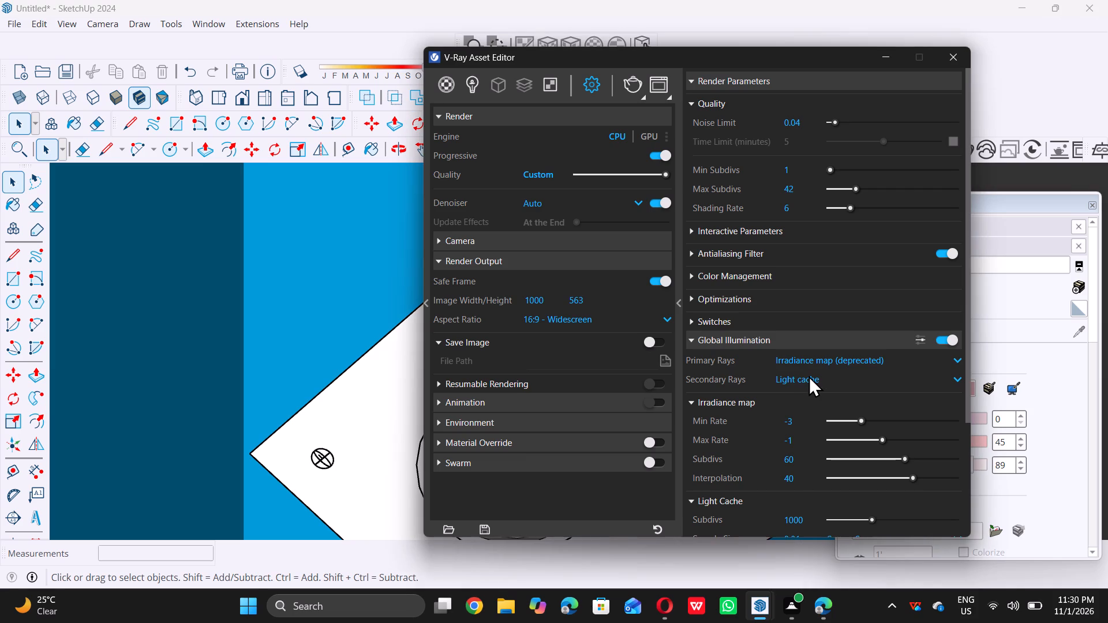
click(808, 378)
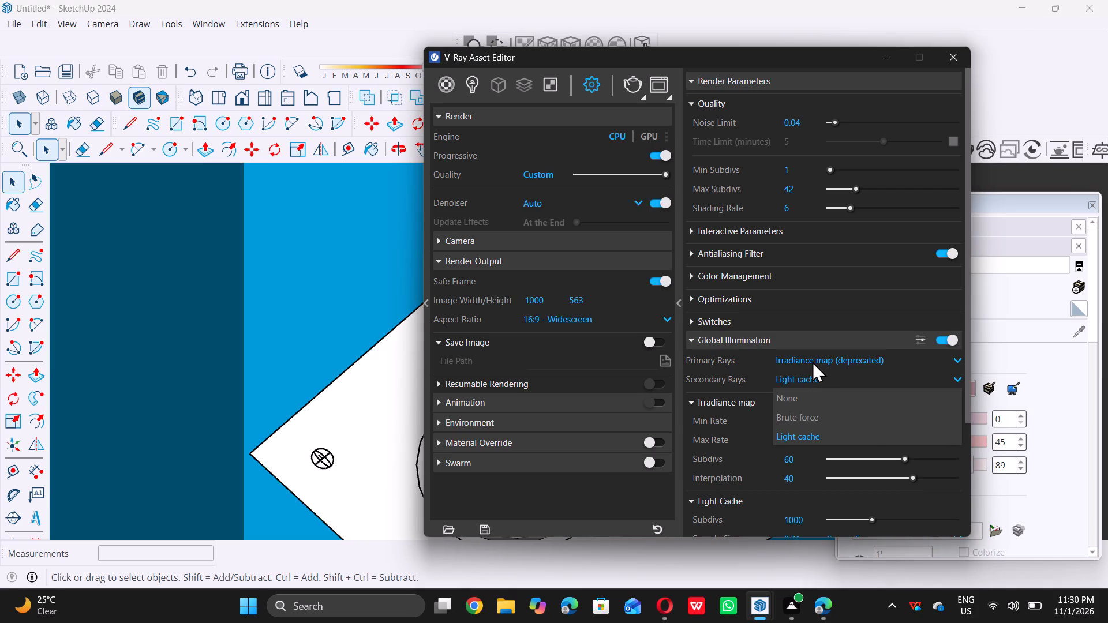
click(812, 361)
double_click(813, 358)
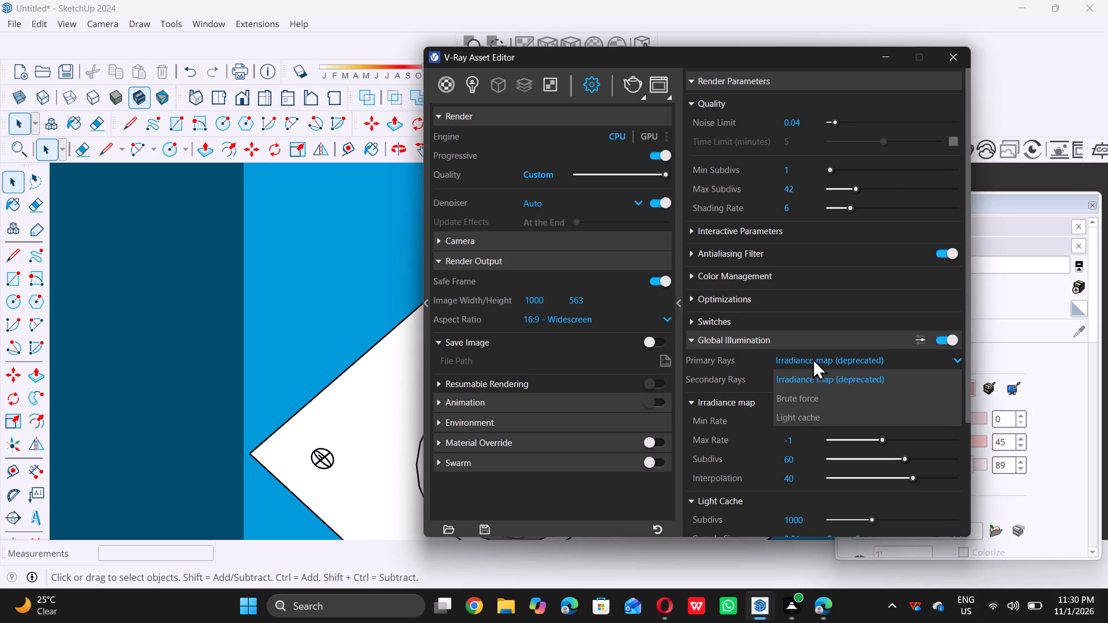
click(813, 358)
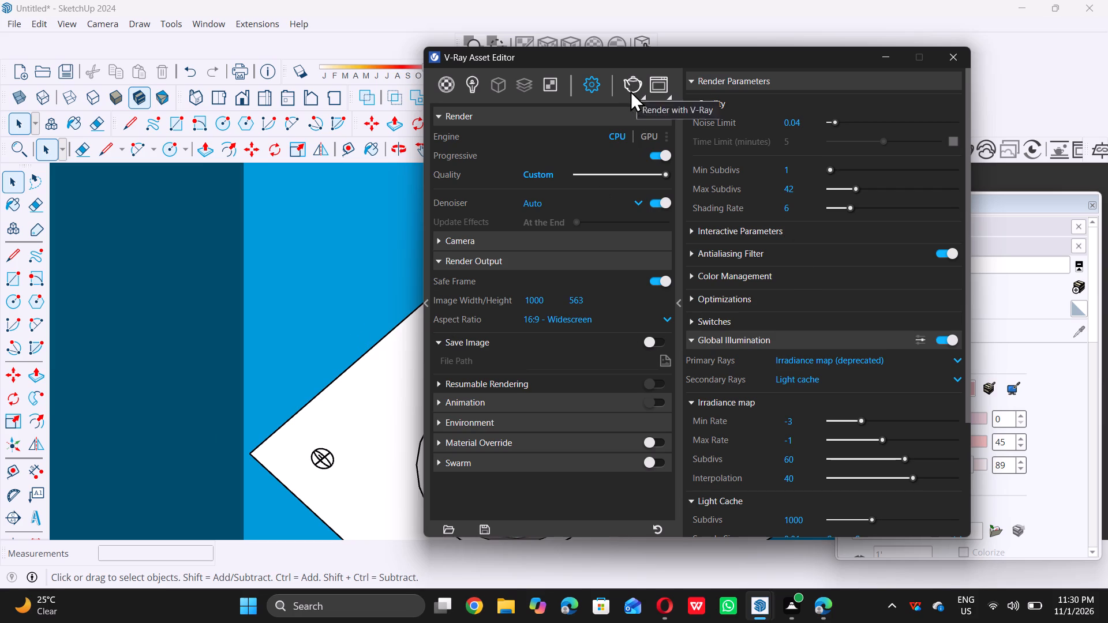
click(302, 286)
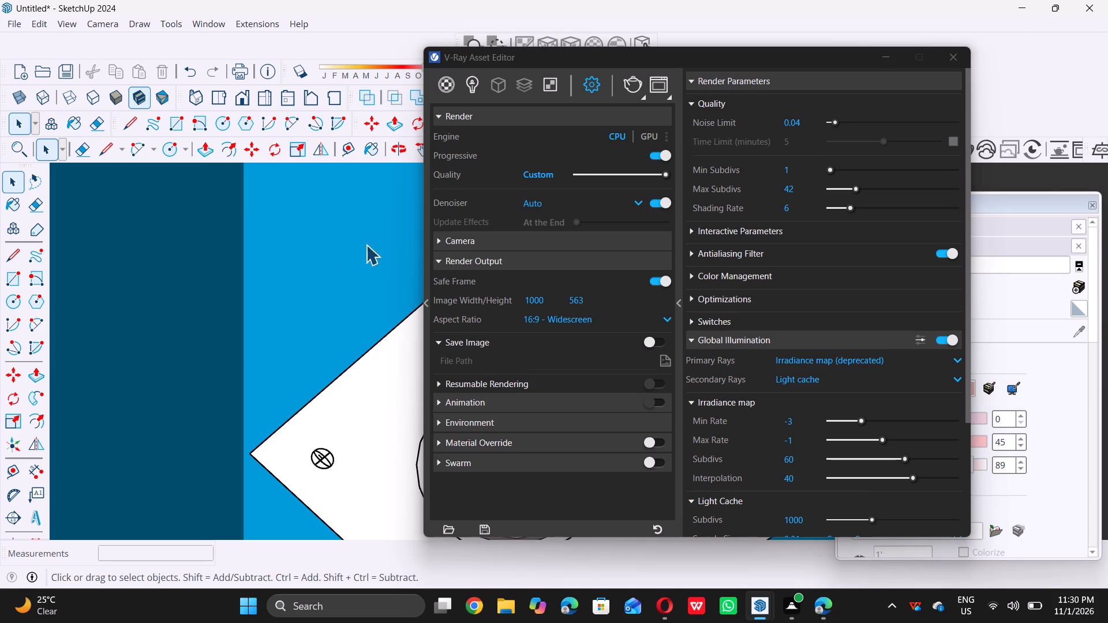
Minimize the V-Ray Asset Editor to return to the model.
double_click(887, 58)
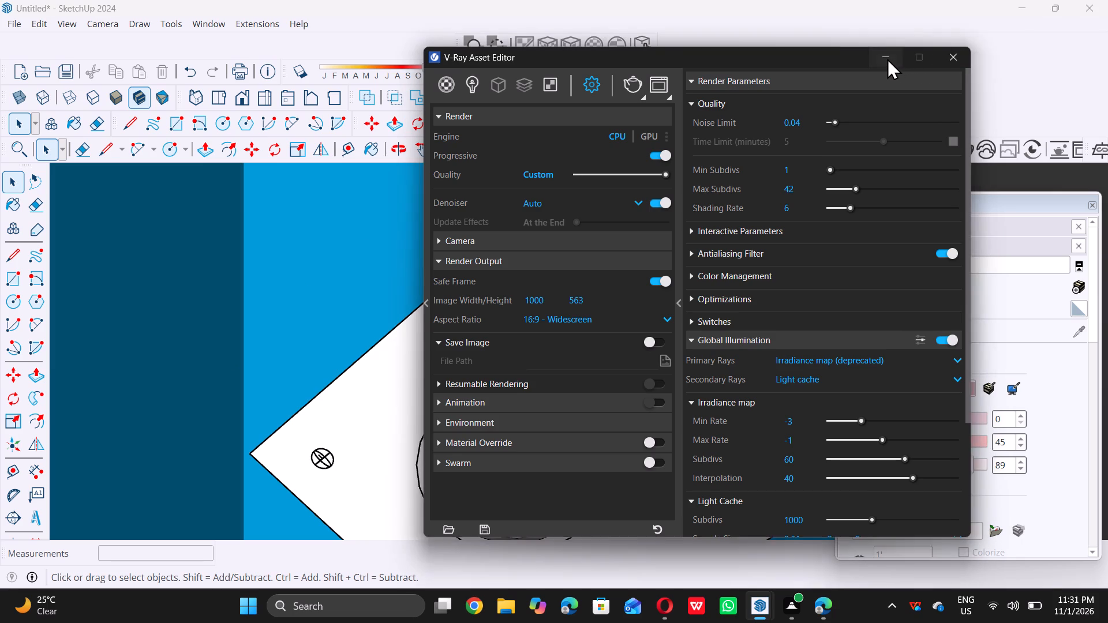
Place guides on the TV wall inside the room, one along its ceiling edge and one 9" below it.
scroll(643, 339, down, 18)
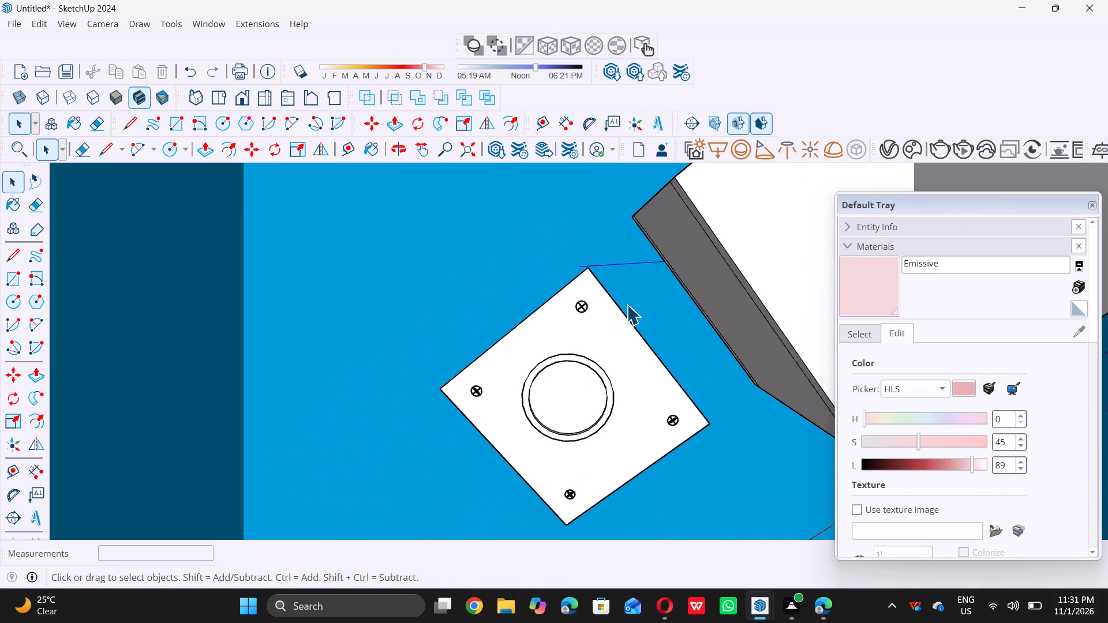
scroll(627, 305, down, 18)
middle_click(661, 249)
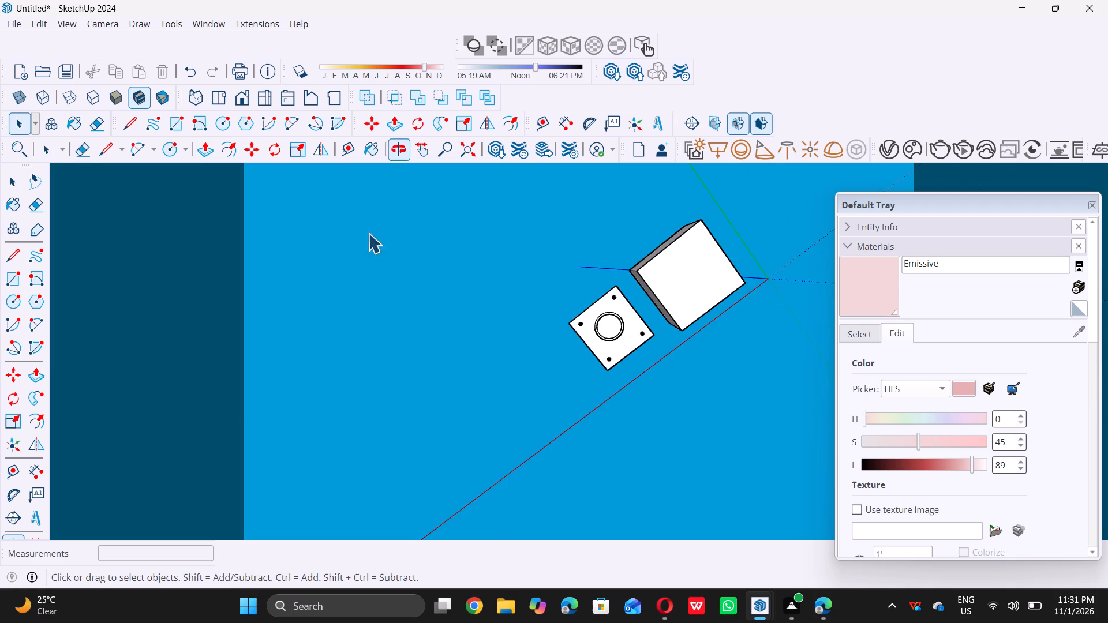
double_click(192, 98)
middle_drag(748, 292, 575, 402)
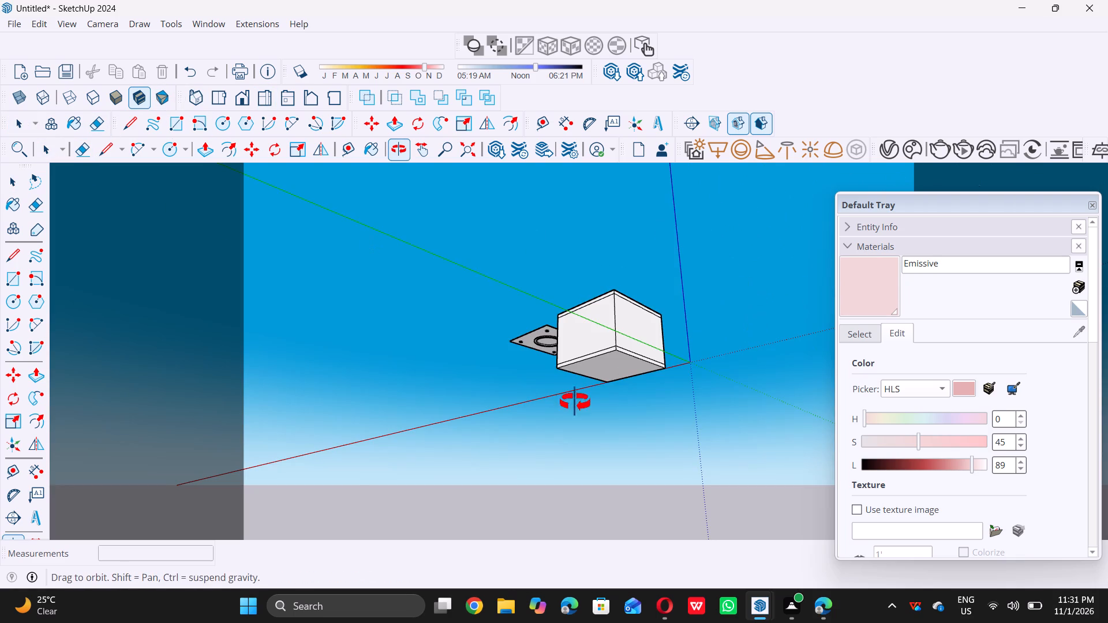
middle_drag(575, 402, 184, 401)
middle_drag(628, 404, 620, 369)
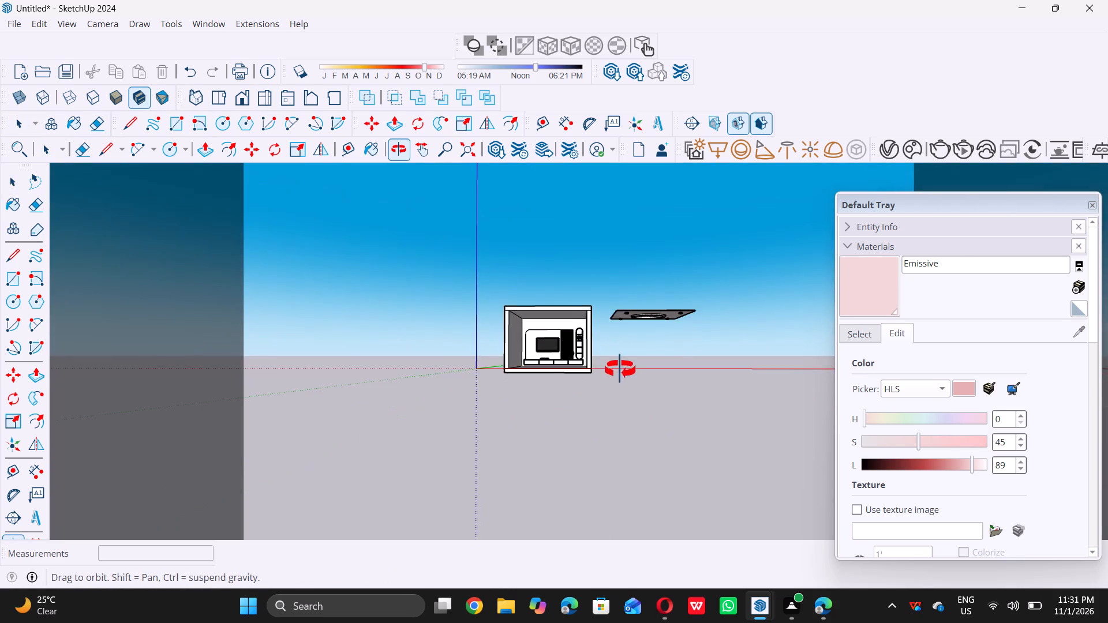
middle_drag(620, 369, 617, 363)
scroll(596, 343, up, 6)
scroll(556, 307, up, 4)
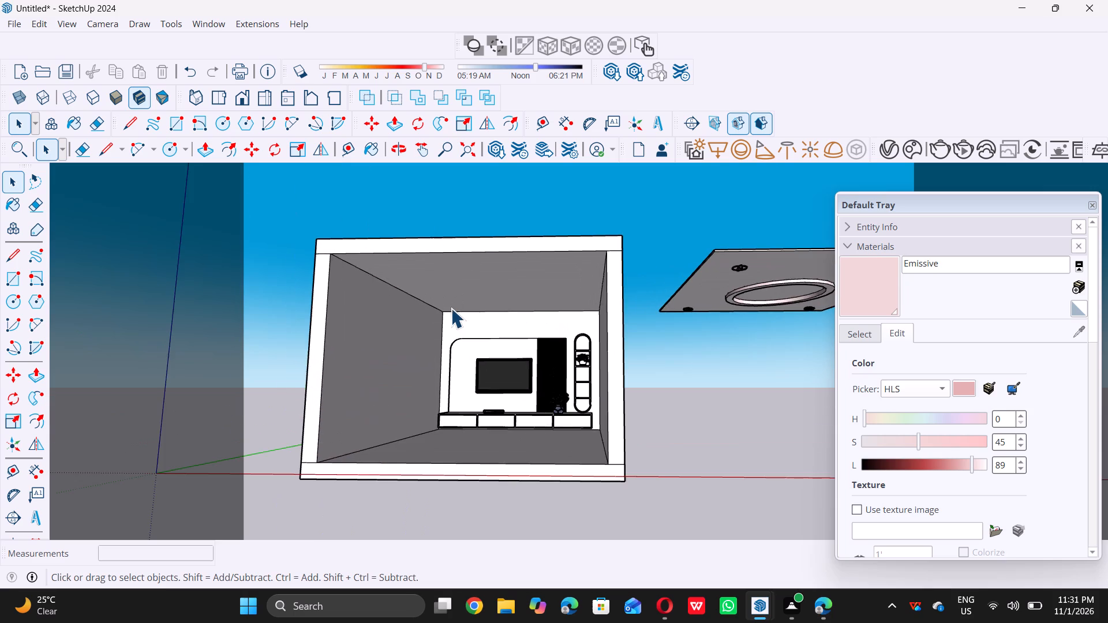
scroll(451, 308, up, 5)
key(t)
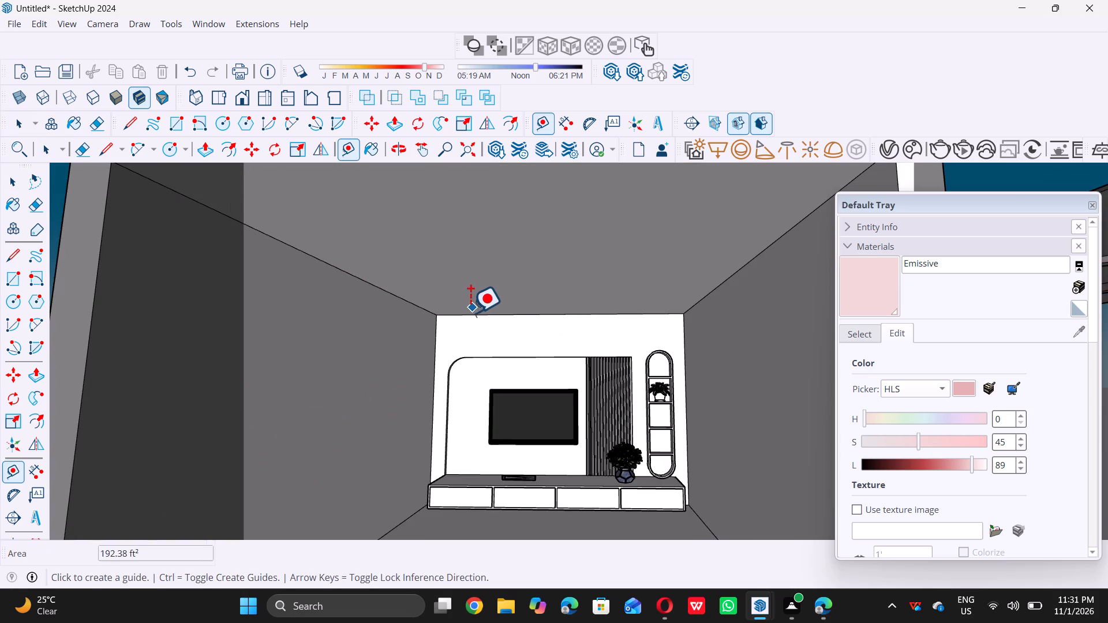
double_click(489, 314)
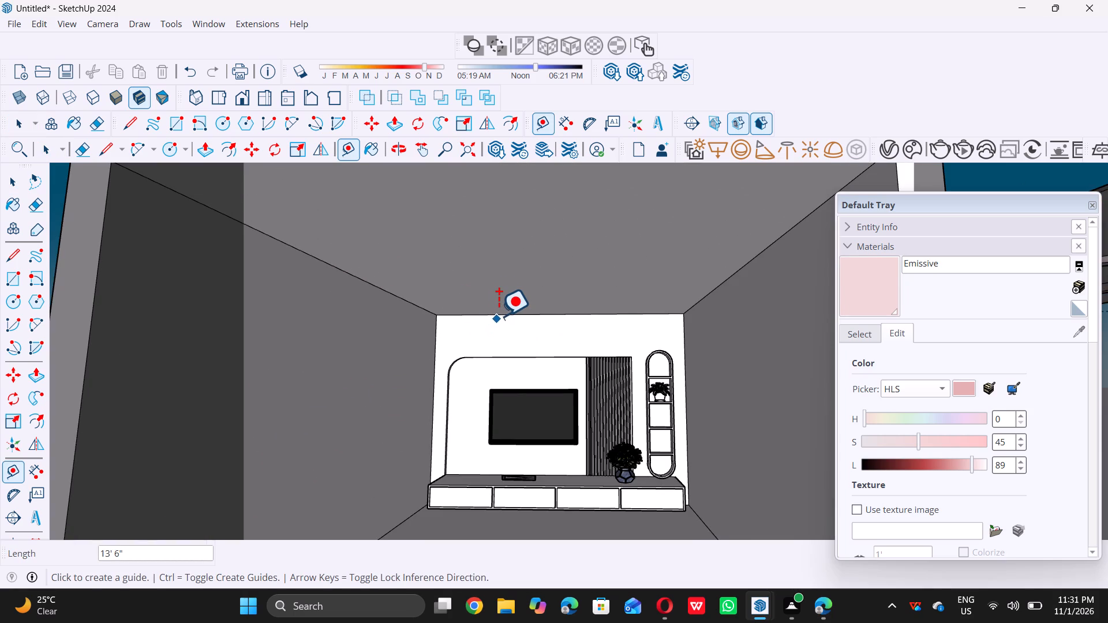
click(500, 316)
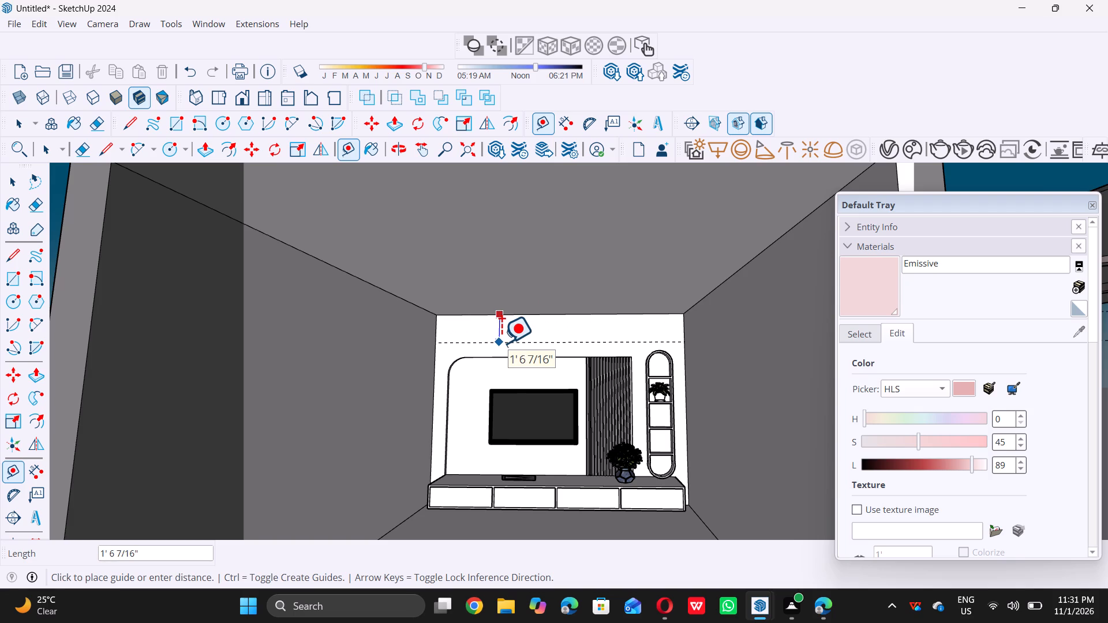
key(9)
key(shift+quotedbl)
key(Return)
key(space)
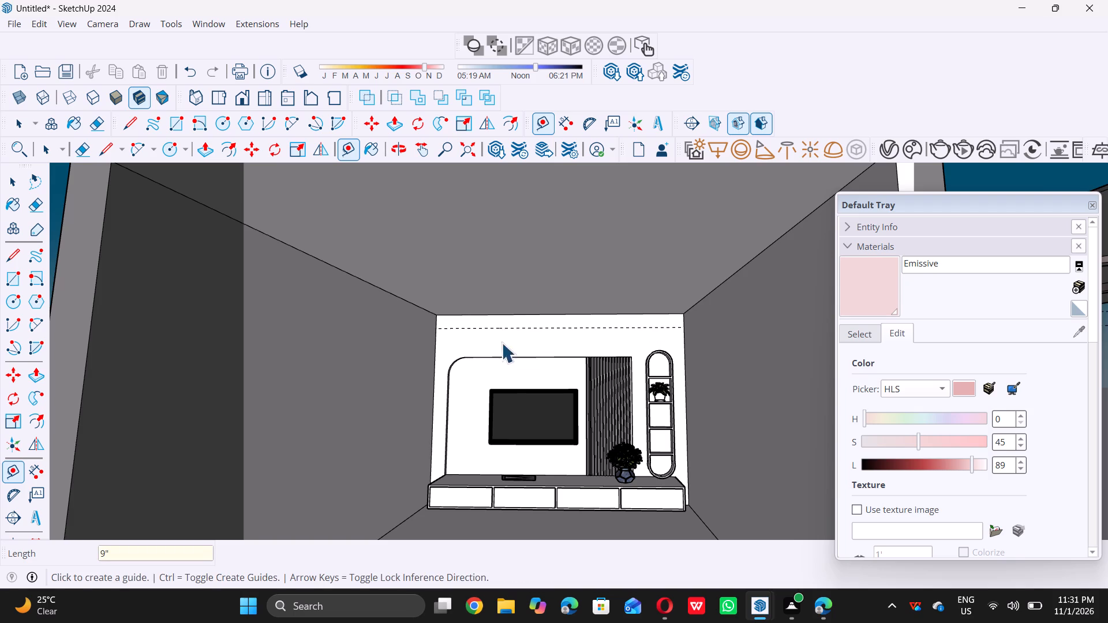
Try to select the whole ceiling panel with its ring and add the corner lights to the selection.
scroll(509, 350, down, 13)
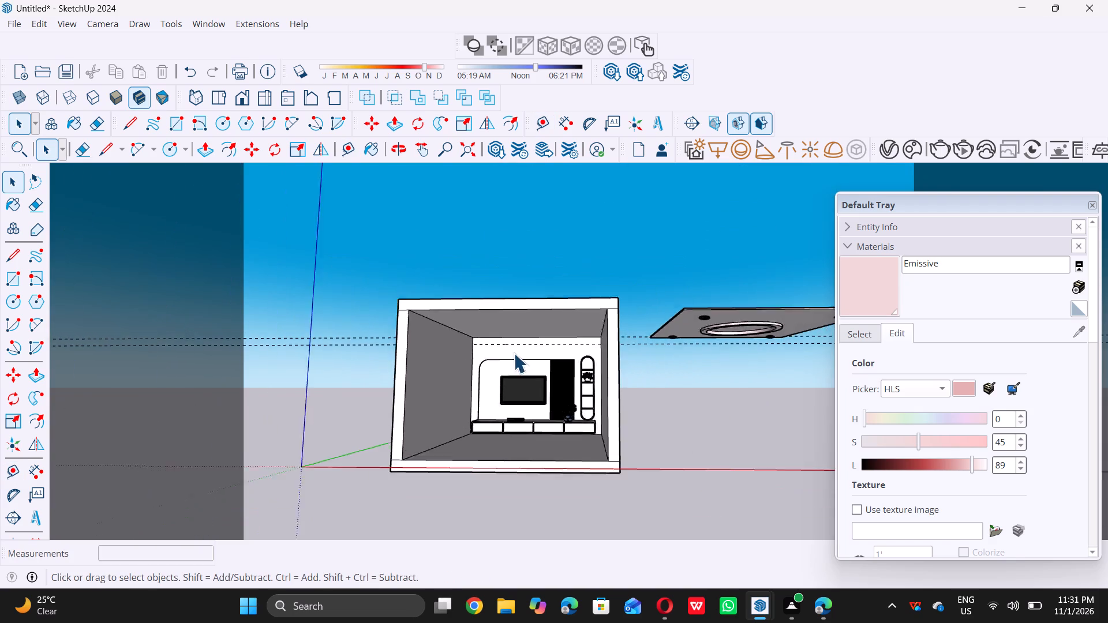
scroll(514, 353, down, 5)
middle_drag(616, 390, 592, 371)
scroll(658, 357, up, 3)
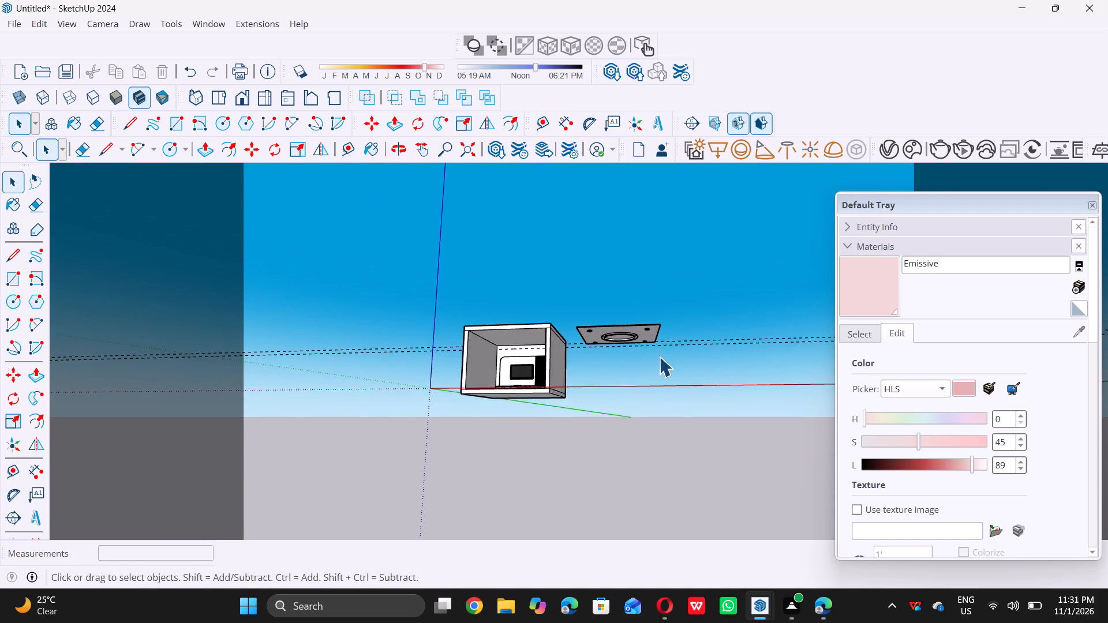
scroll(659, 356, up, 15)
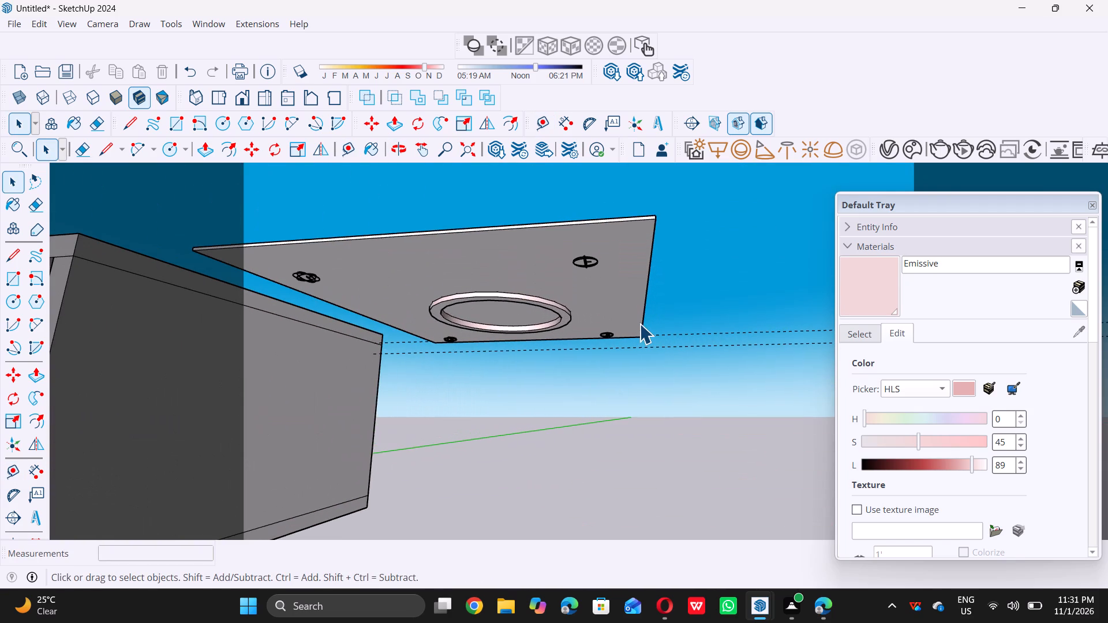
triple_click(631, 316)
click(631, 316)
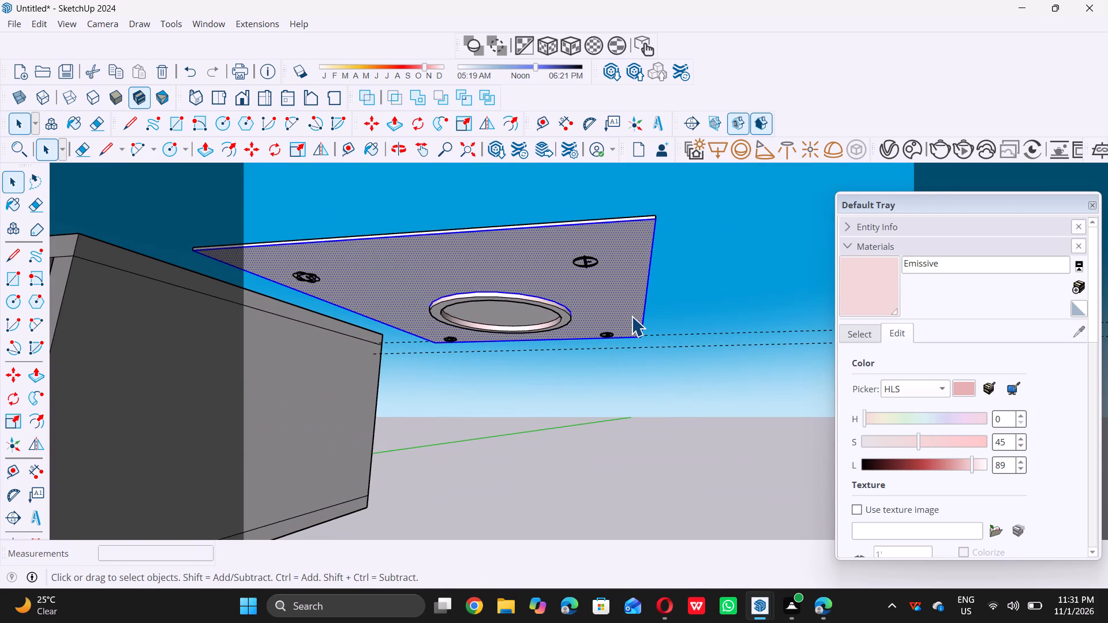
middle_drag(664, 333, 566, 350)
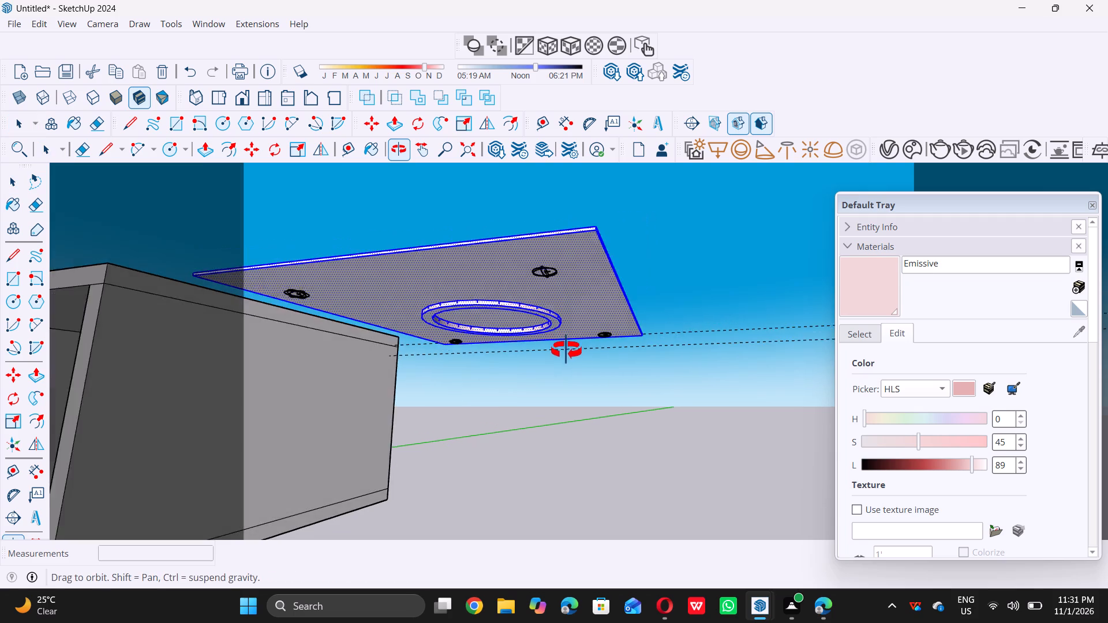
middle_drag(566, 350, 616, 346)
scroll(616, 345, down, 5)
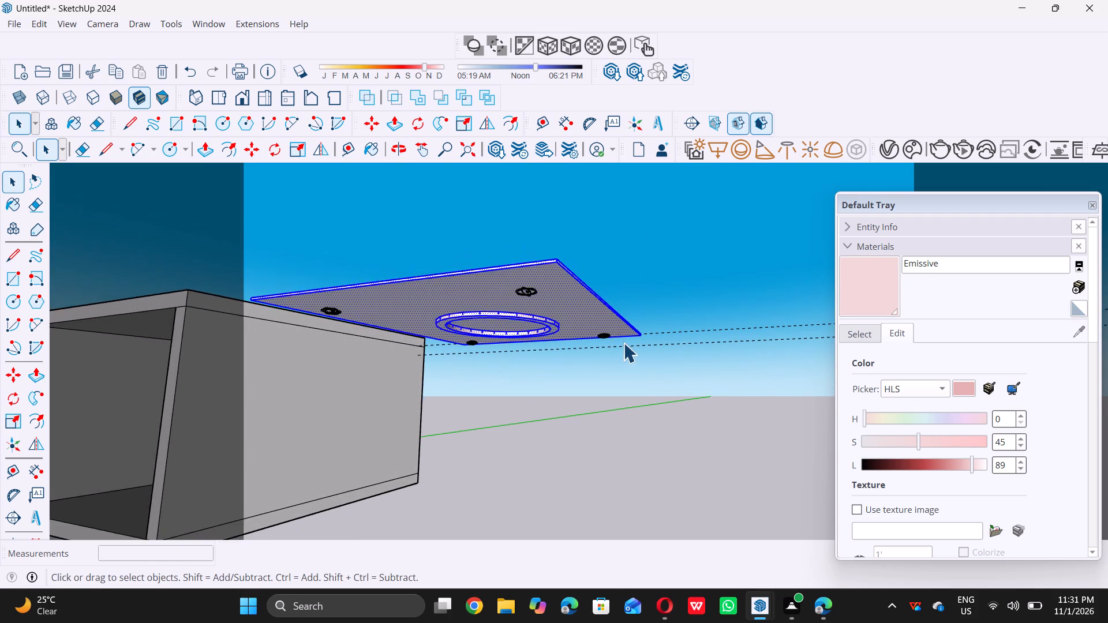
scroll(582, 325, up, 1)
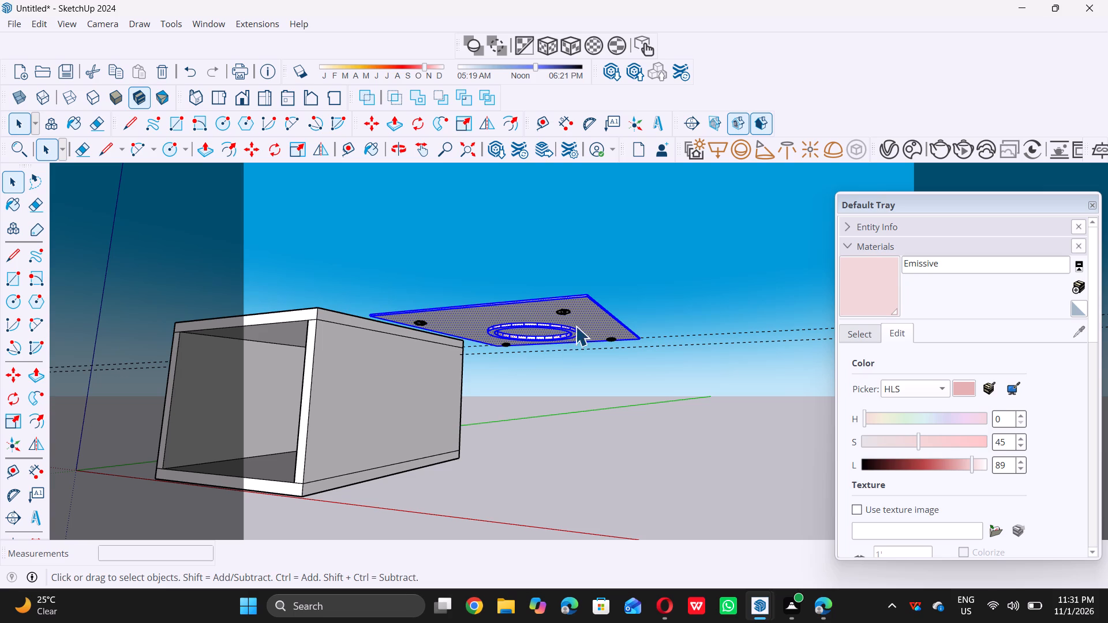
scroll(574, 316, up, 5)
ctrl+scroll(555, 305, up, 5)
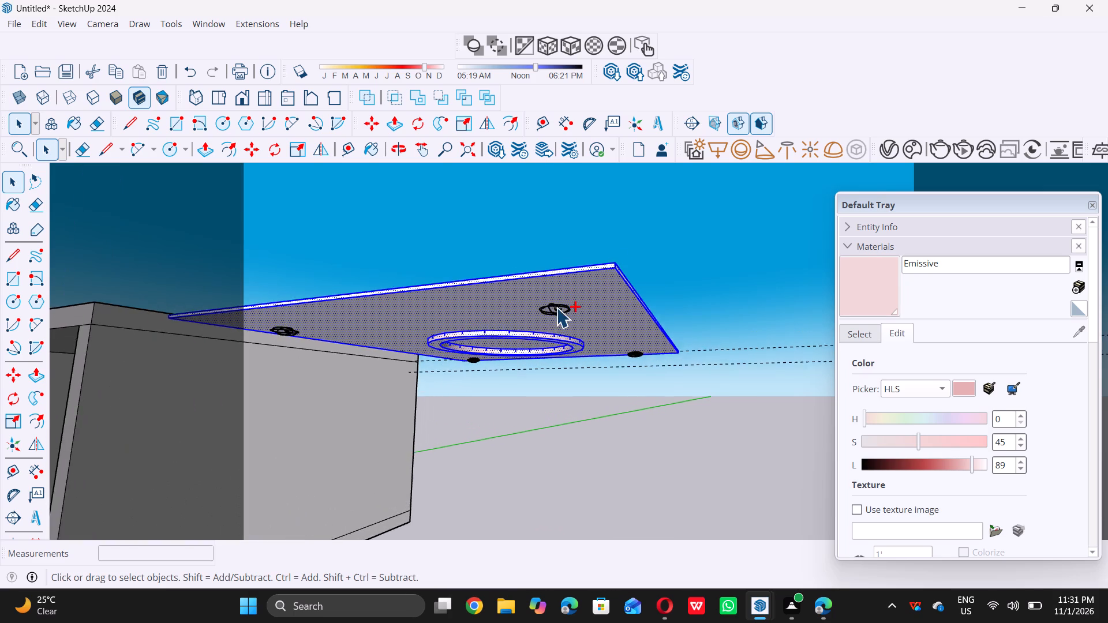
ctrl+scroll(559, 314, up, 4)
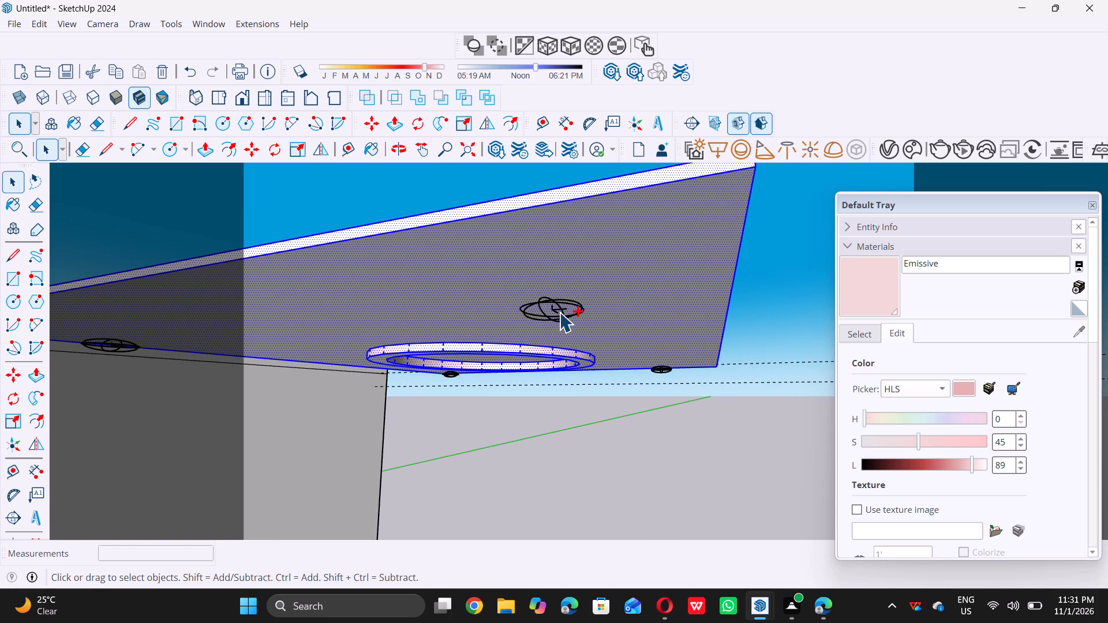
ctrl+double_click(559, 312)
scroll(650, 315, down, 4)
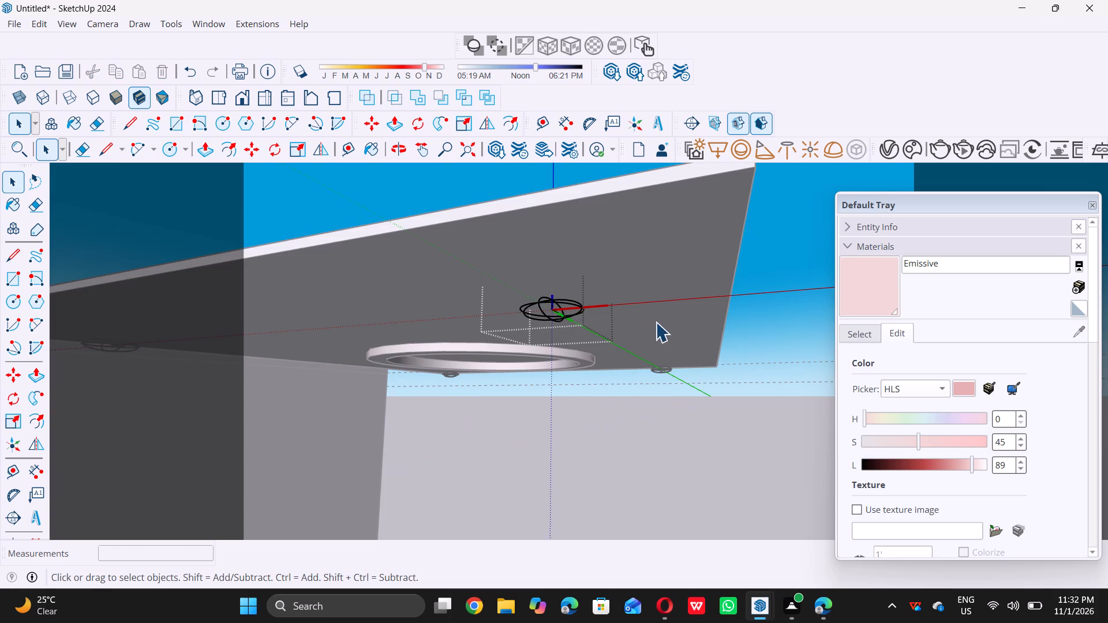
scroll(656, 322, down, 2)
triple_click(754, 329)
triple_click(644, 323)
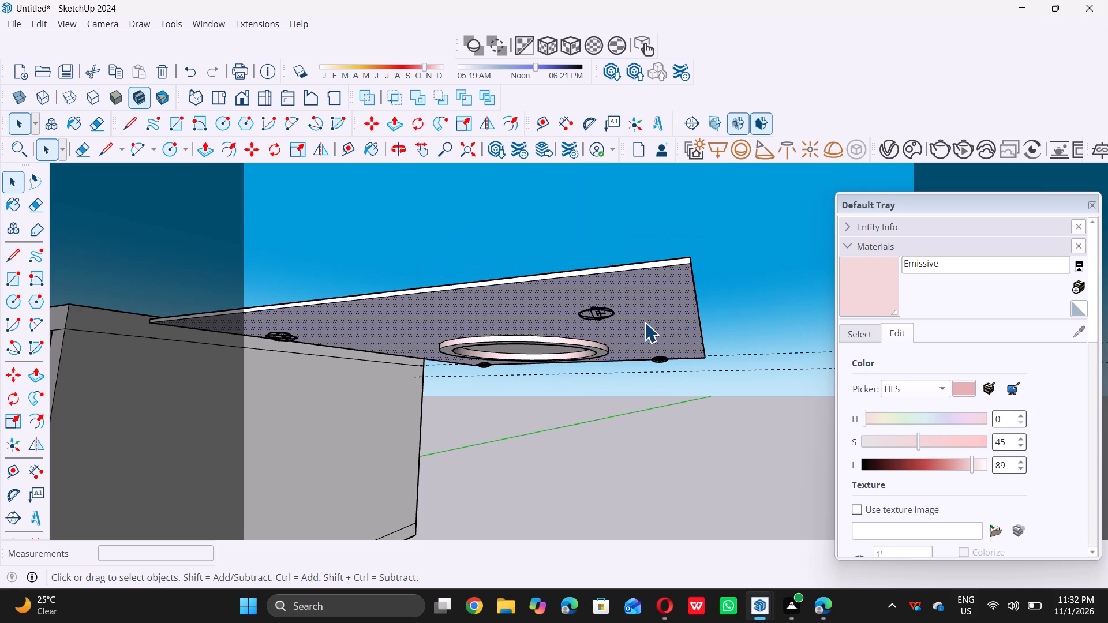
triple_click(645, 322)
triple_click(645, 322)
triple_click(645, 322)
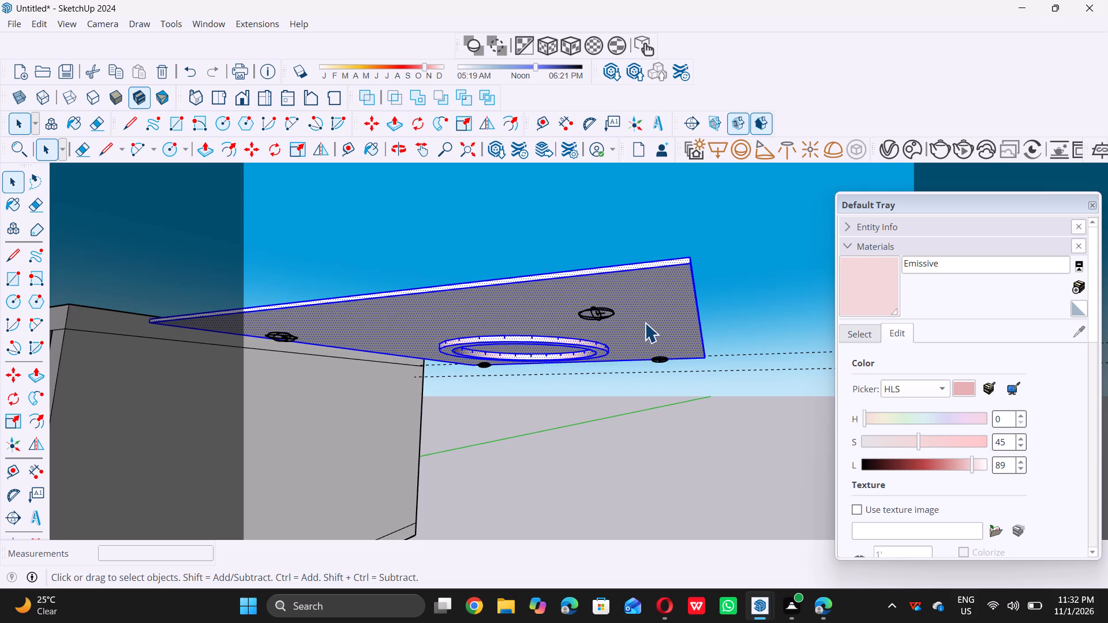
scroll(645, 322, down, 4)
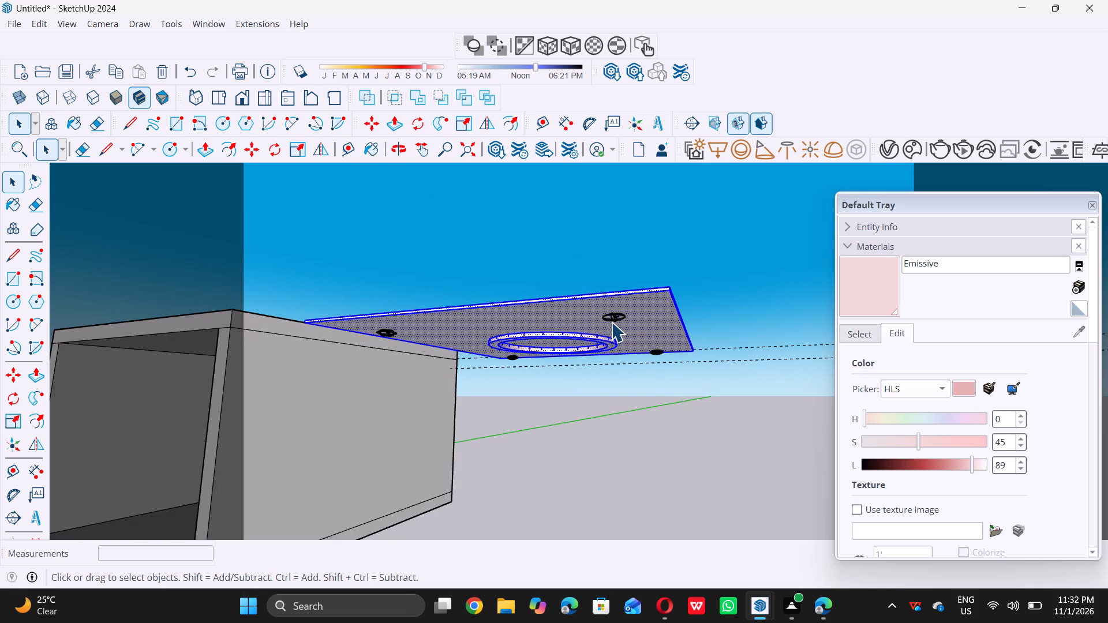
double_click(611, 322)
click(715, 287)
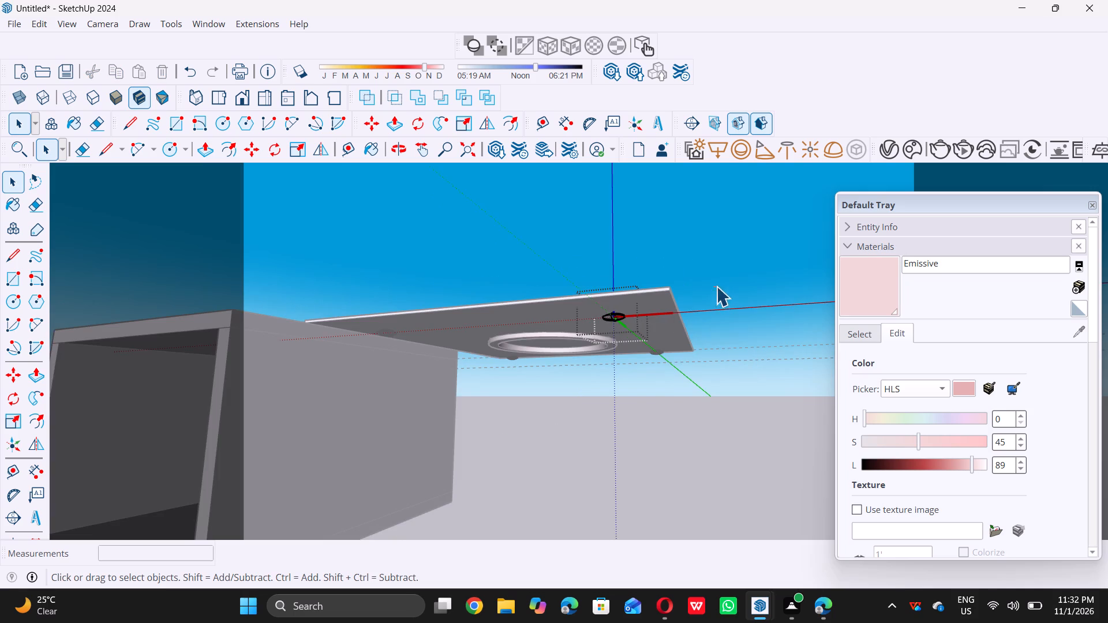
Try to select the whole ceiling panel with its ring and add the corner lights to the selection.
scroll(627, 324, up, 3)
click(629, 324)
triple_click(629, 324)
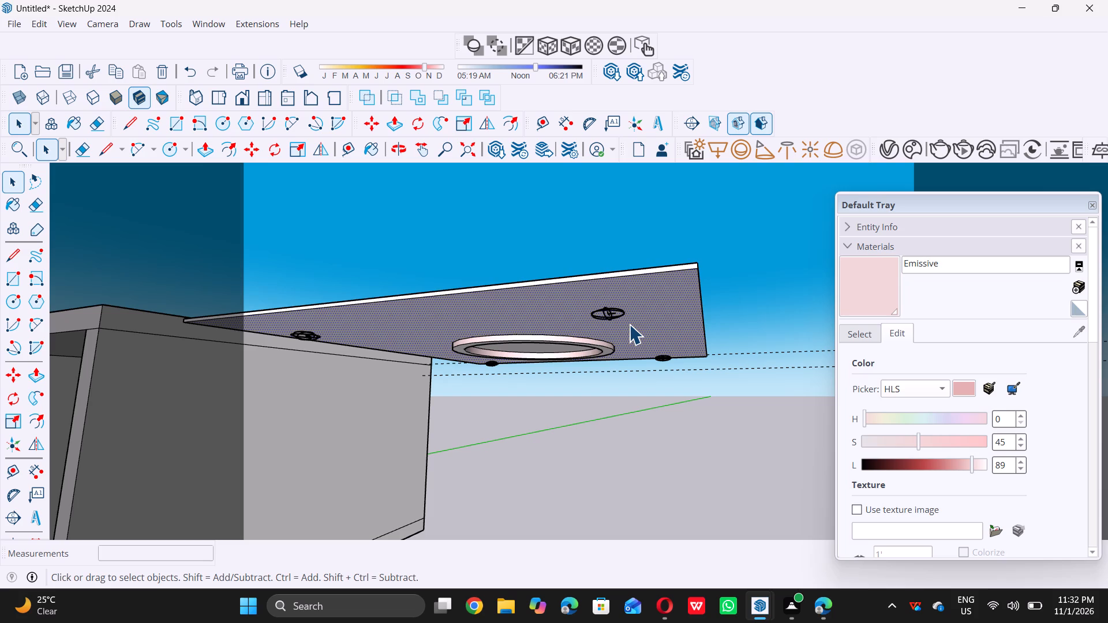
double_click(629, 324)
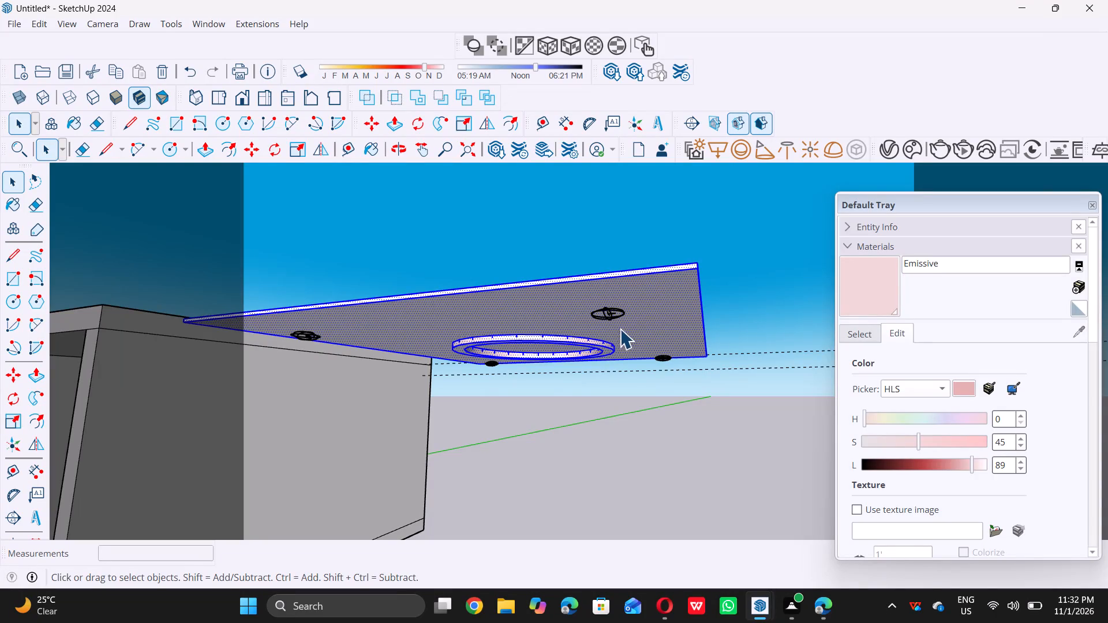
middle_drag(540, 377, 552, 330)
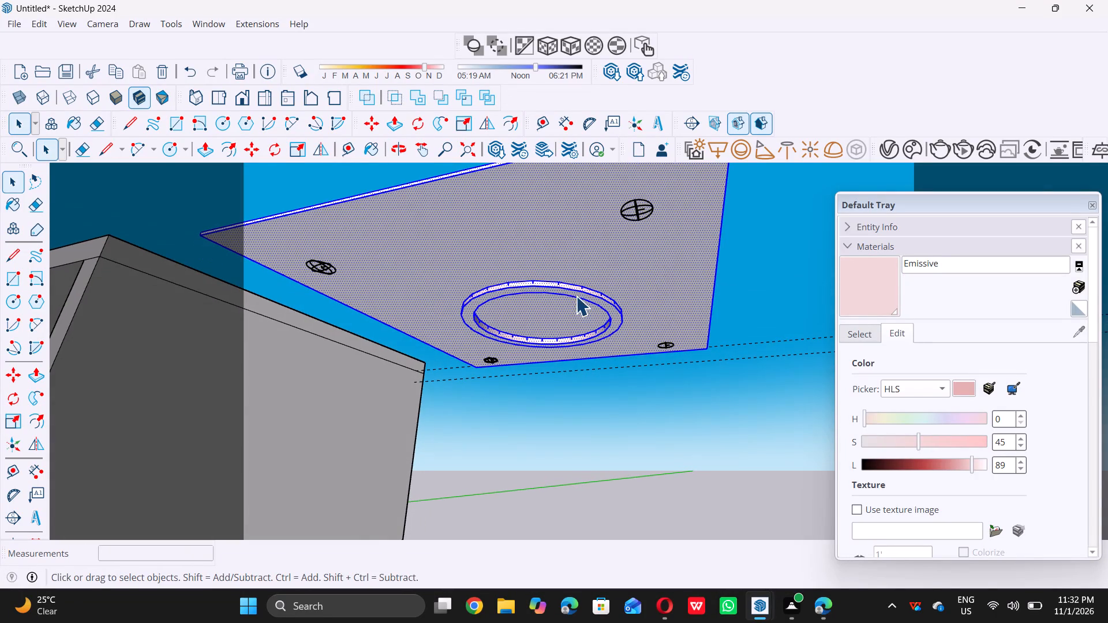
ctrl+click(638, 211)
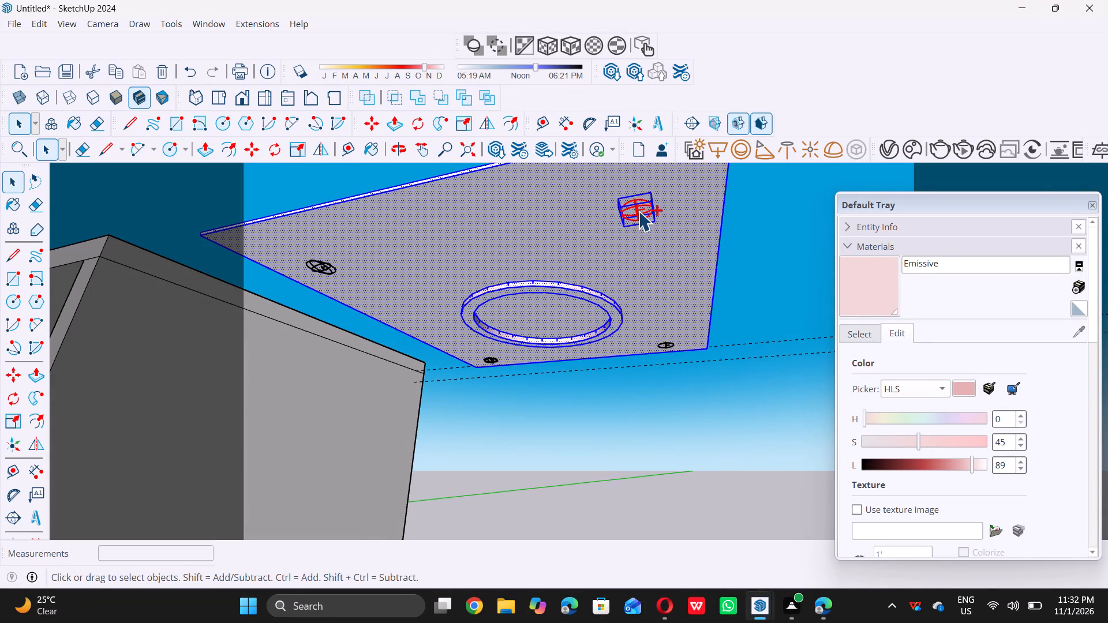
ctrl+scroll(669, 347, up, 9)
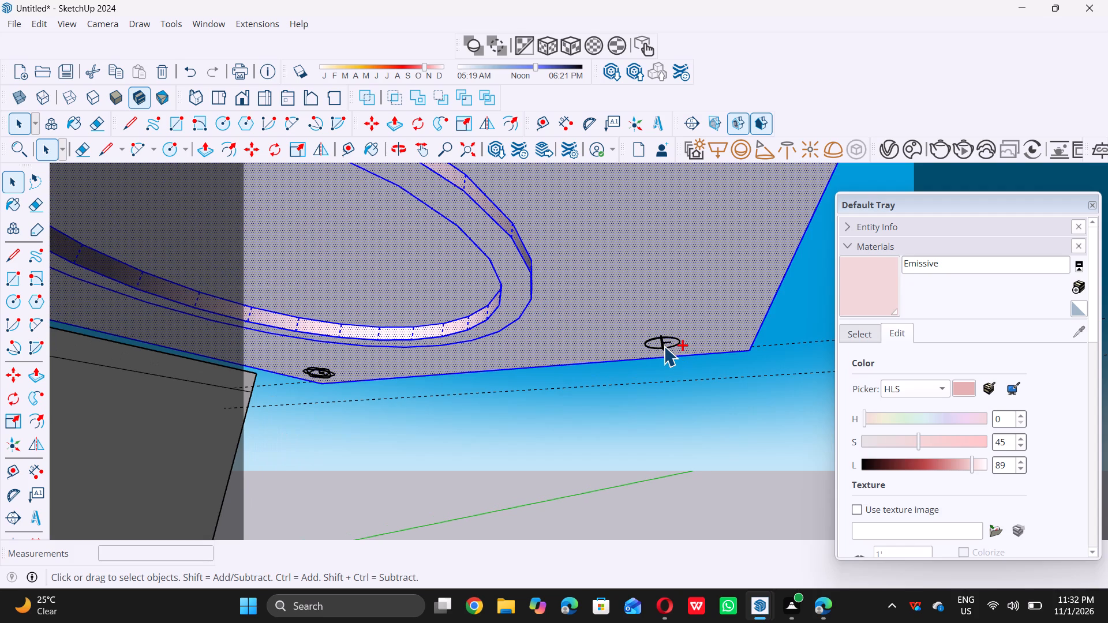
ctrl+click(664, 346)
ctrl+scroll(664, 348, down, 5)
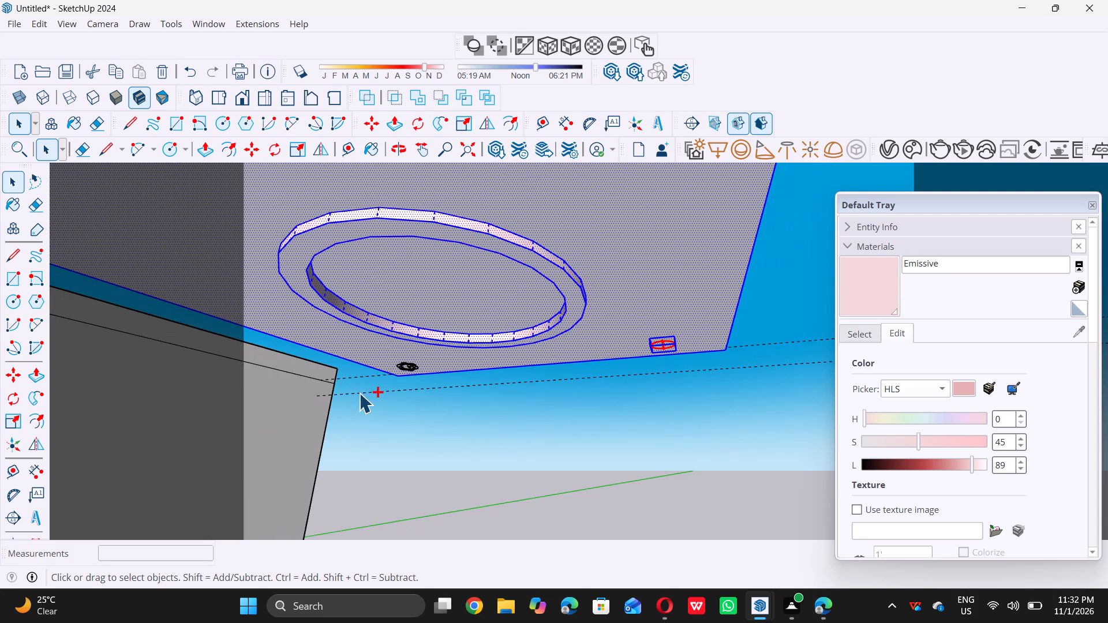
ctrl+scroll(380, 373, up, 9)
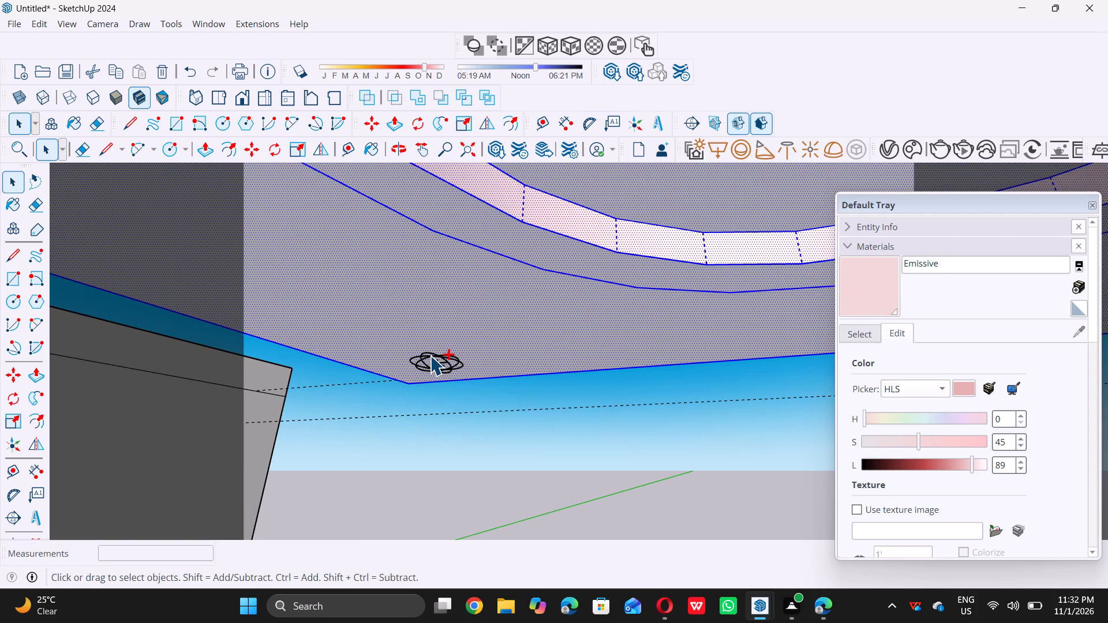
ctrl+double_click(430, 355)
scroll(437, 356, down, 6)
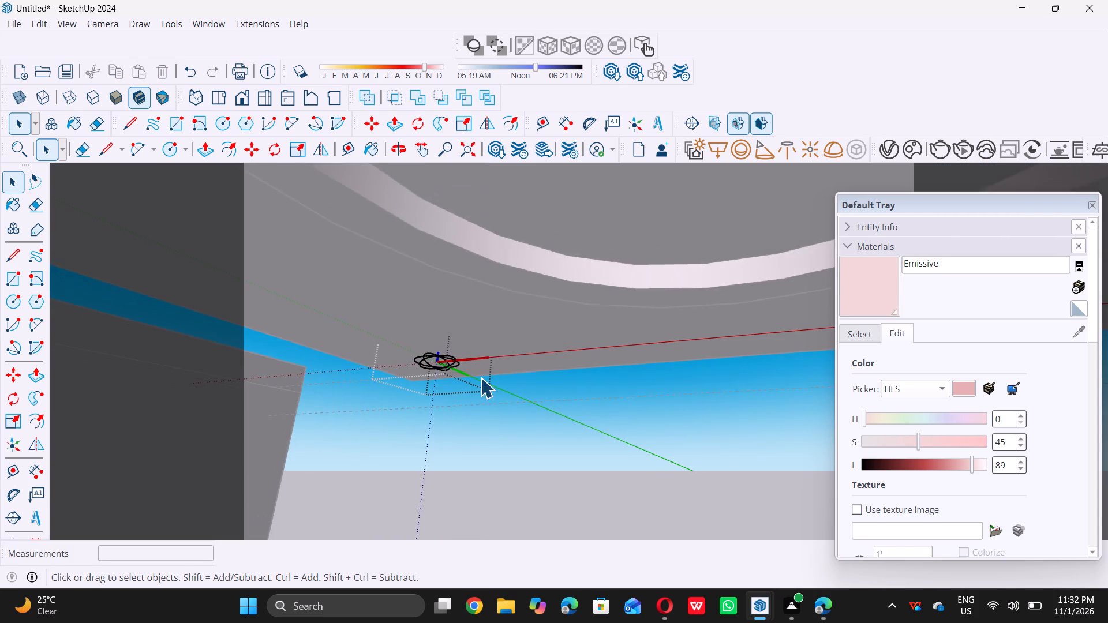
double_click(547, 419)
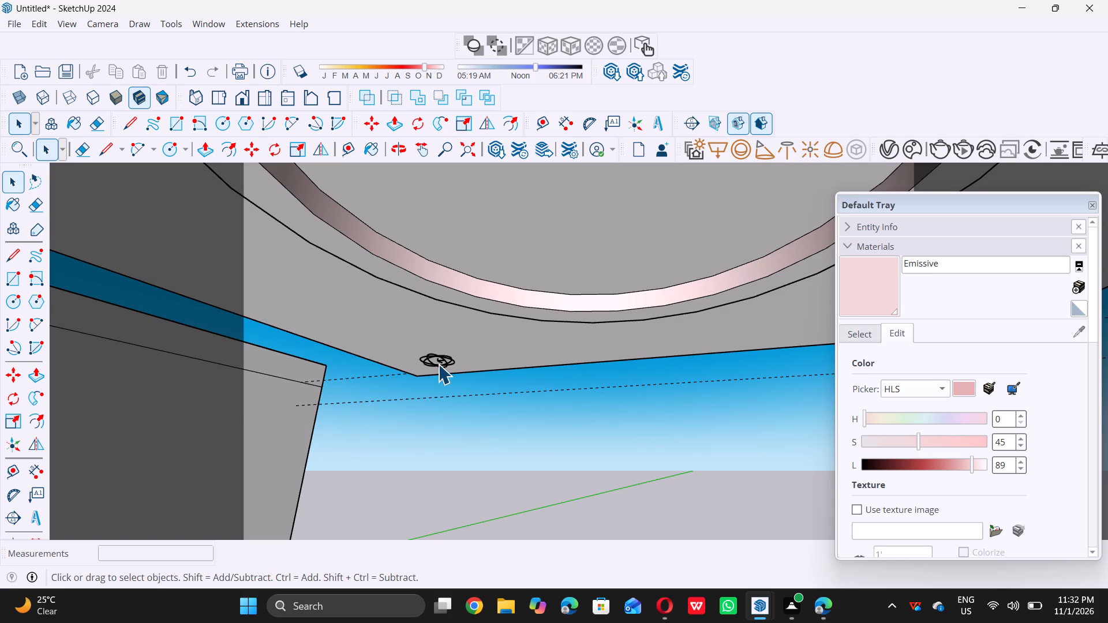
Select the four corner lights with the whole ceiling panel and its ring, and make them one group.
click(438, 364)
ctrl+scroll(438, 368, down, 10)
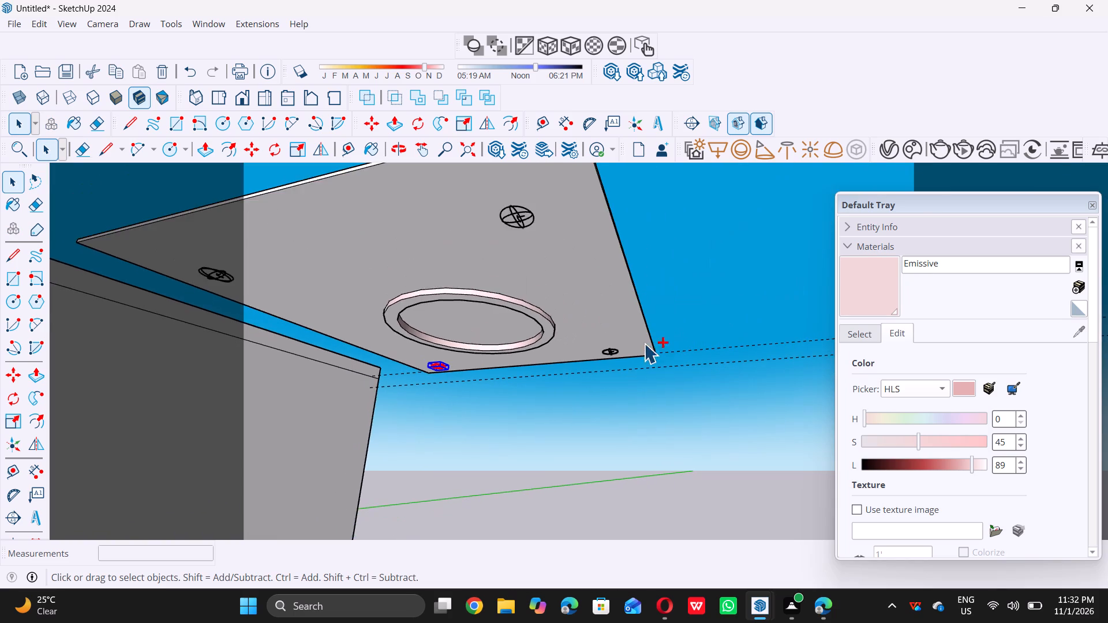
ctrl+scroll(635, 348, up, 7)
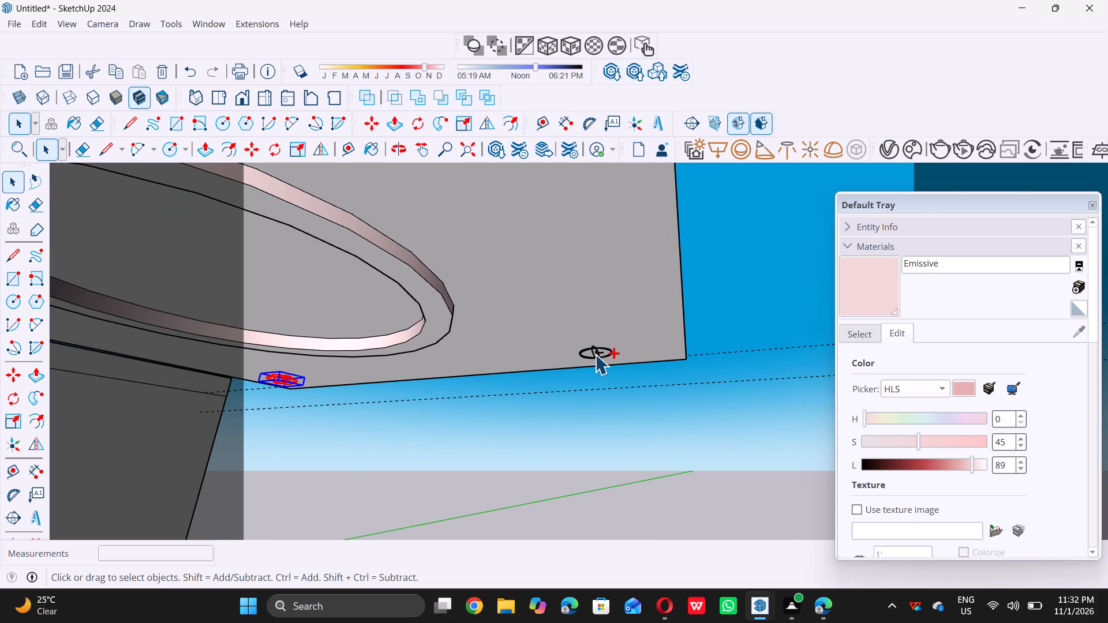
ctrl+click(595, 354)
ctrl+scroll(595, 359, down, 13)
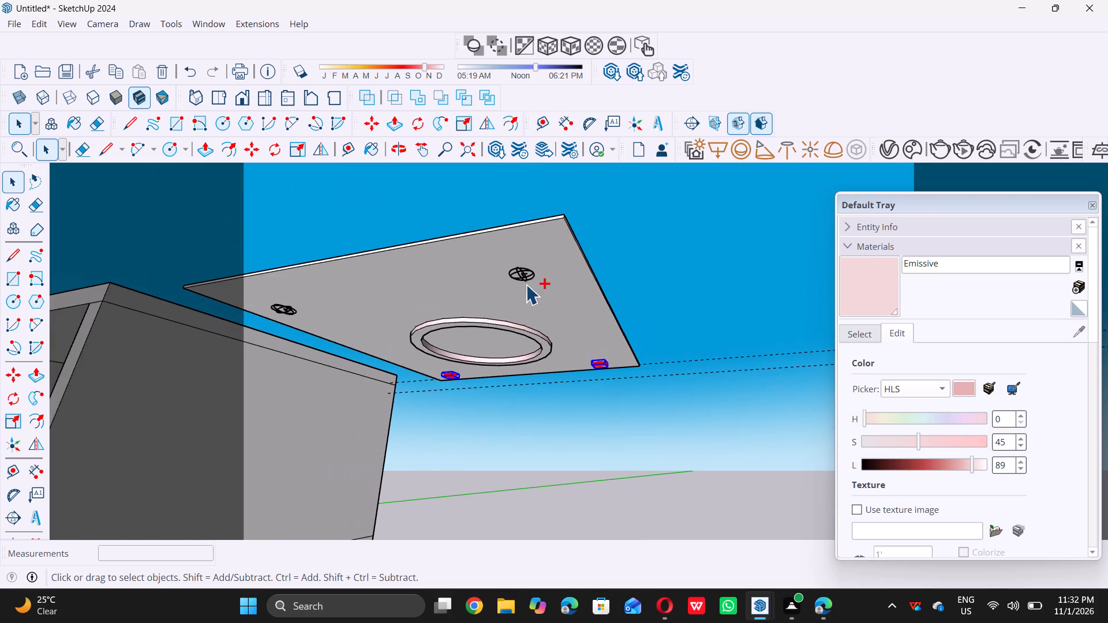
ctrl+scroll(526, 284, up, 4)
ctrl+double_click(514, 272)
ctrl+scroll(528, 280, down, 2)
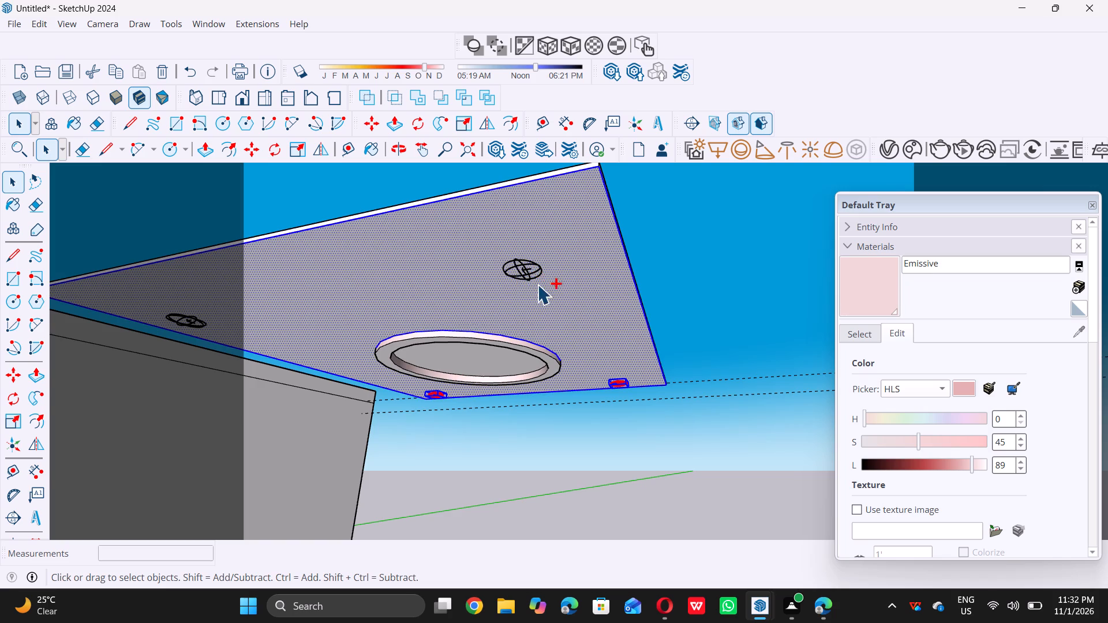
ctrl+scroll(537, 284, down, 3)
ctrl+scroll(291, 314, up, 2)
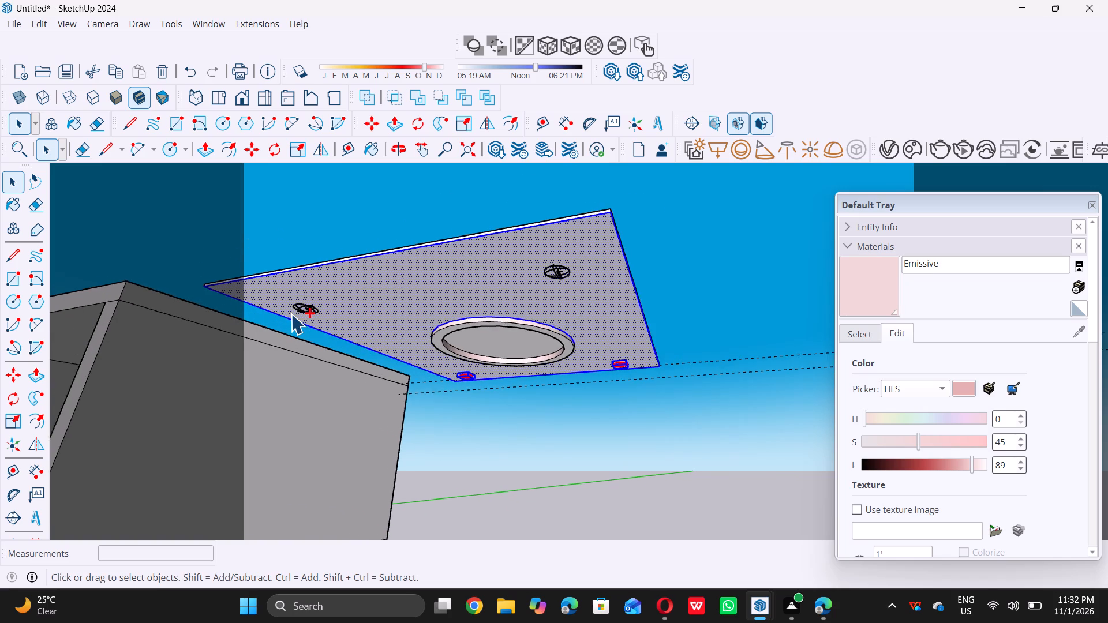
ctrl+scroll(292, 314, up, 3)
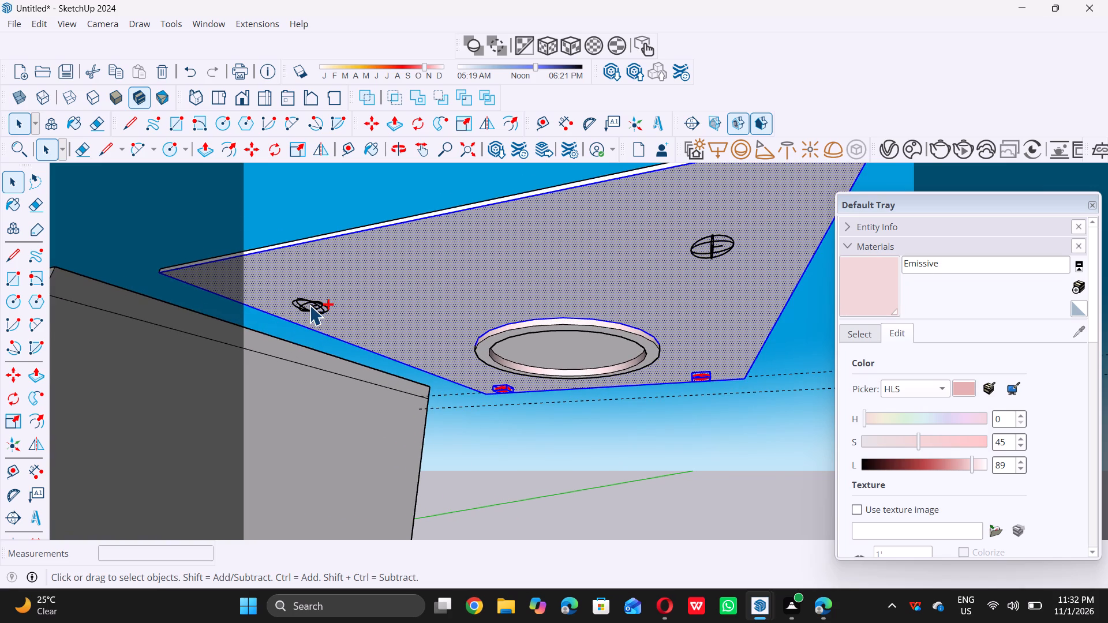
ctrl+click(309, 305)
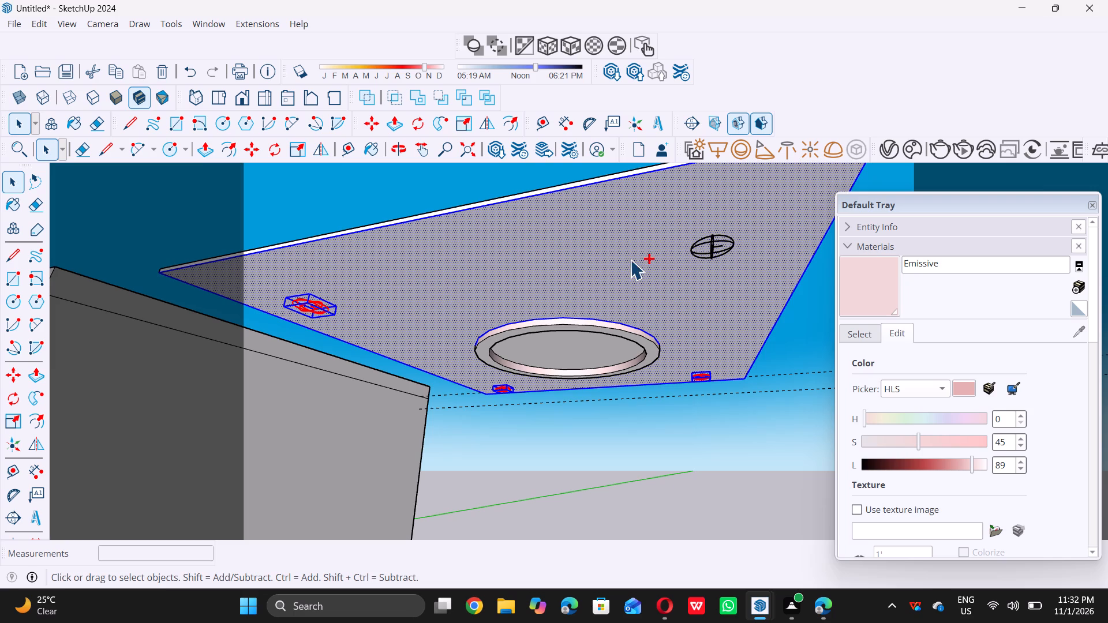
ctrl+click(702, 253)
ctrl+triple_click(598, 326)
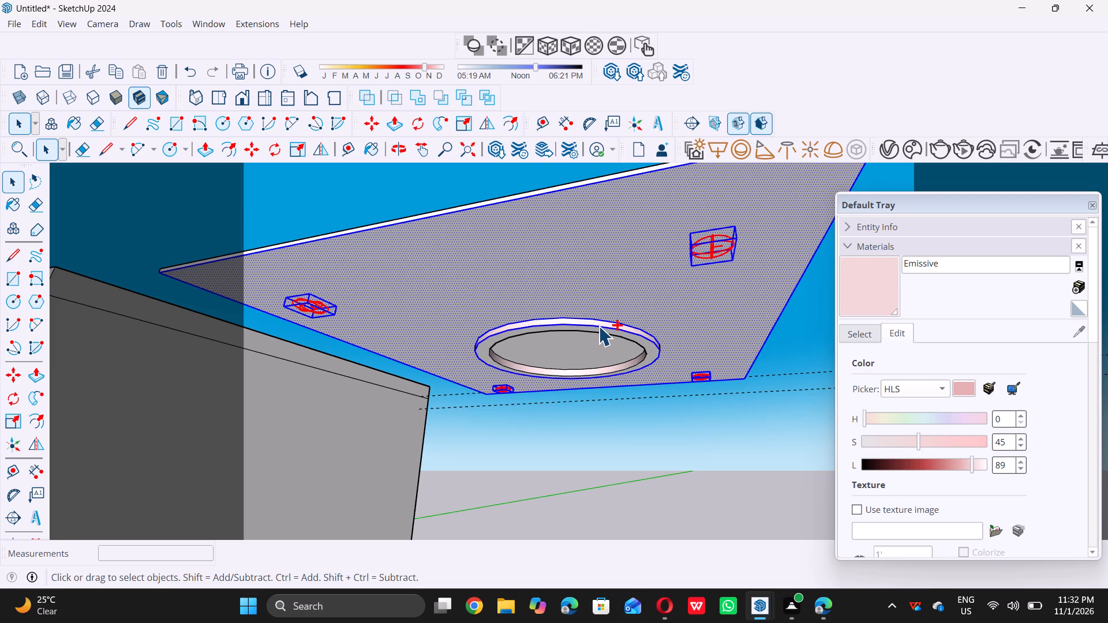
ctrl+double_click(598, 326)
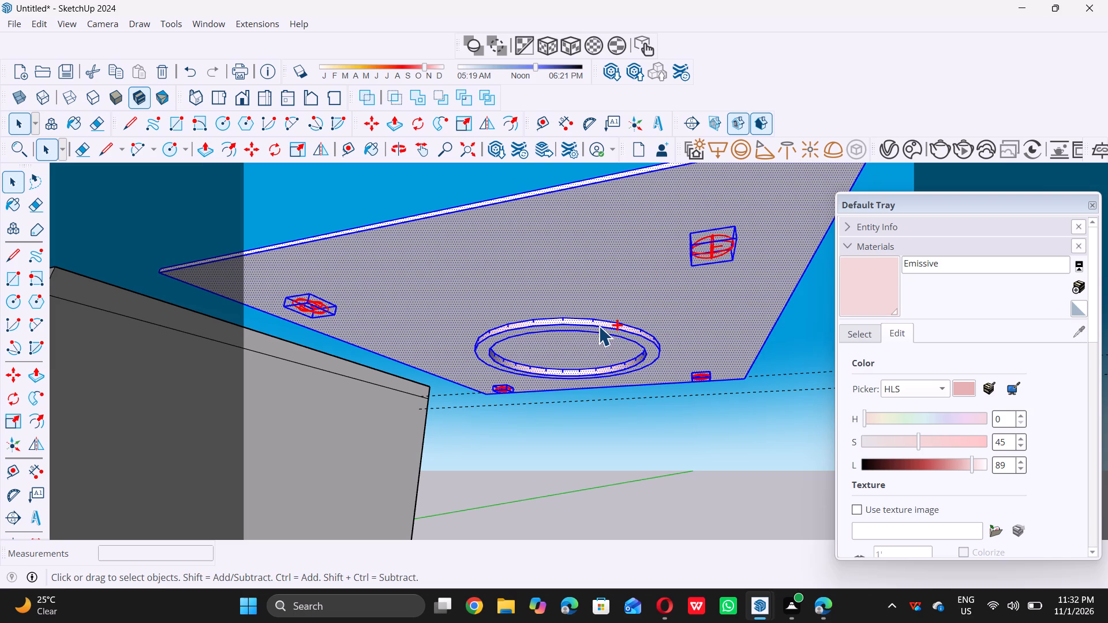
ctrl+triple_click(598, 326)
ctrl+click(598, 326)
ctrl+double_click(598, 326)
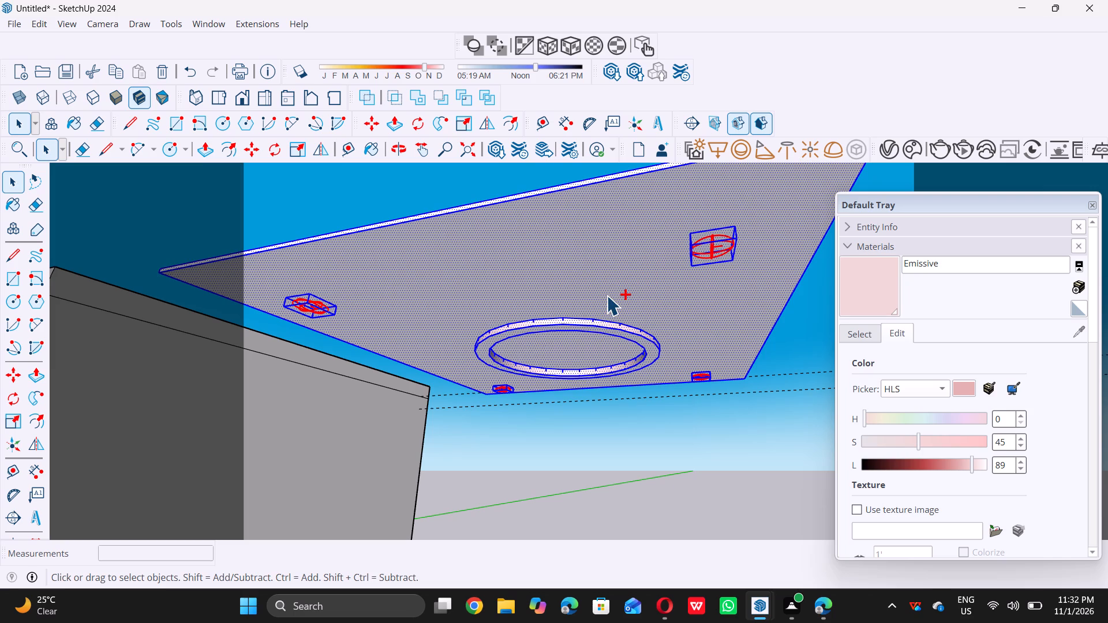
ctrl+right_click(607, 295)
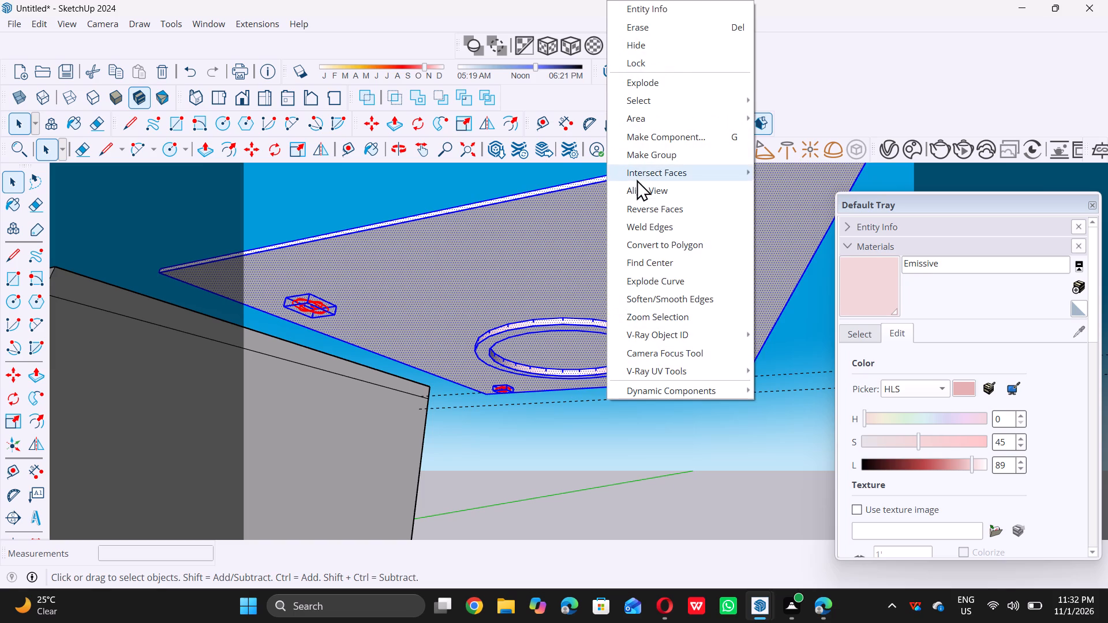
ctrl+double_click(650, 159)
Move the ceiling panel group by its bottom corner about 18' 7 1/2" into the room, onto the TV wall's corner edge at the lower guide.
scroll(695, 260, down, 4)
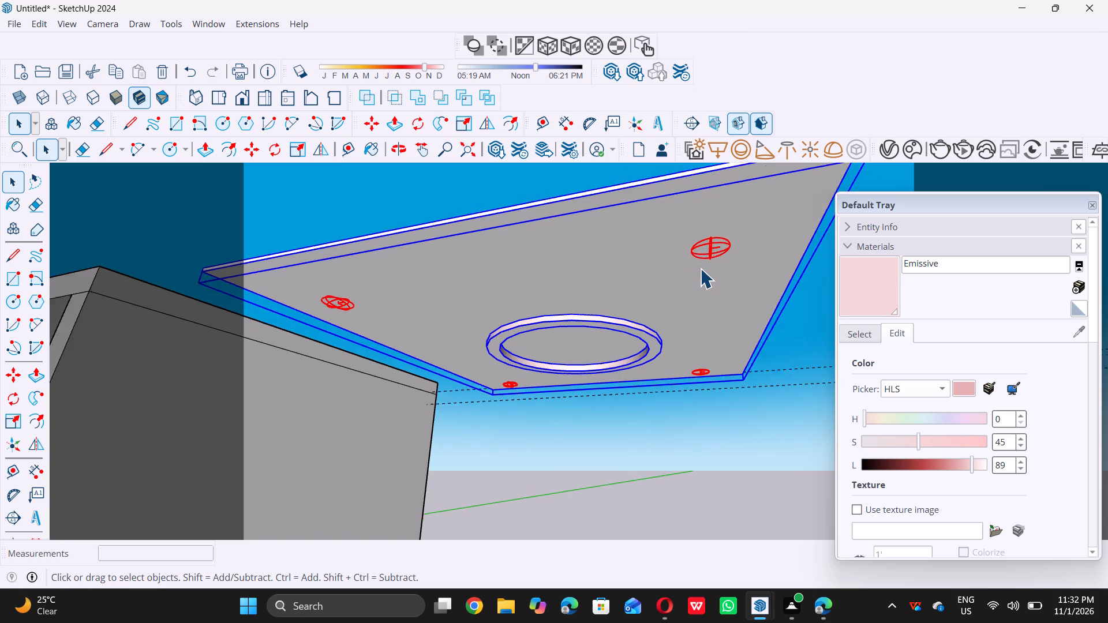
scroll(700, 268, down, 14)
middle_drag(493, 287, 562, 314)
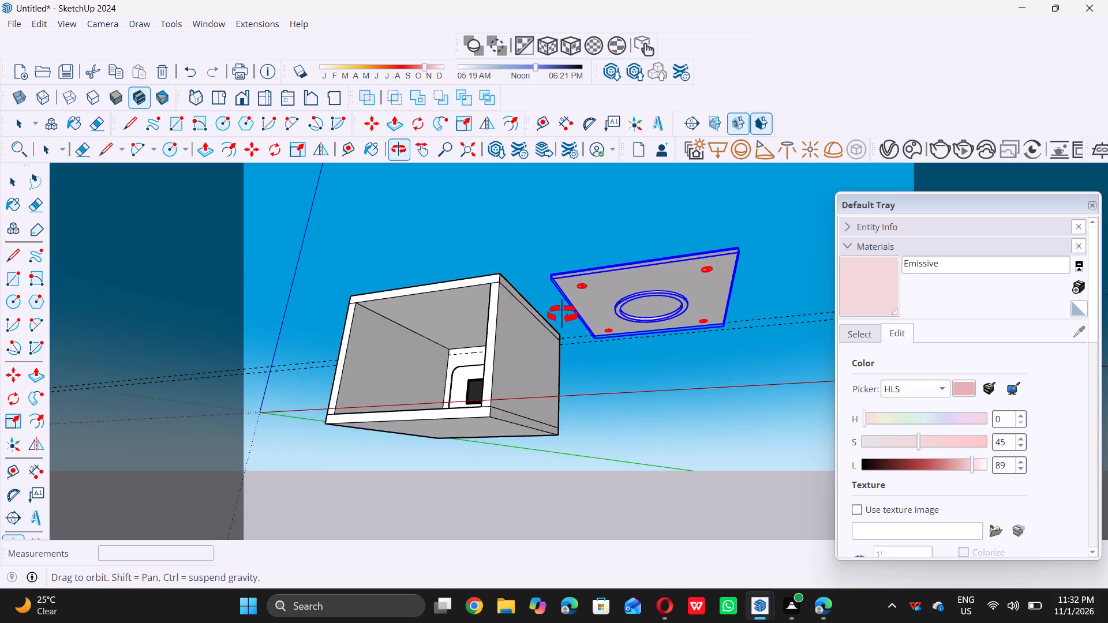
middle_drag(562, 314, 592, 306)
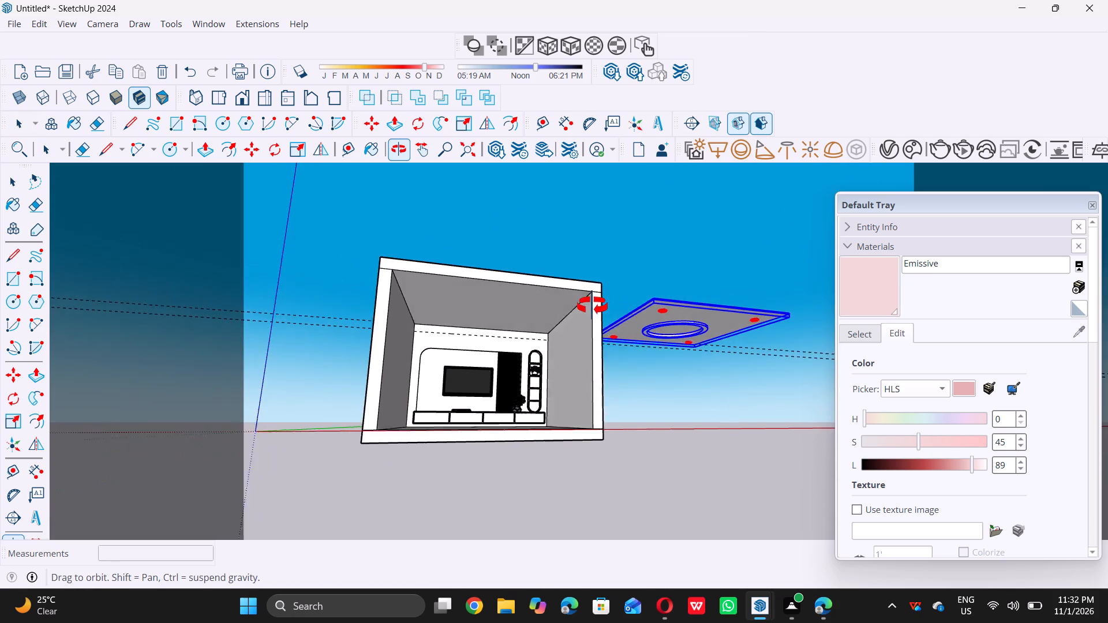
middle_drag(592, 306, 572, 294)
scroll(613, 331, up, 12)
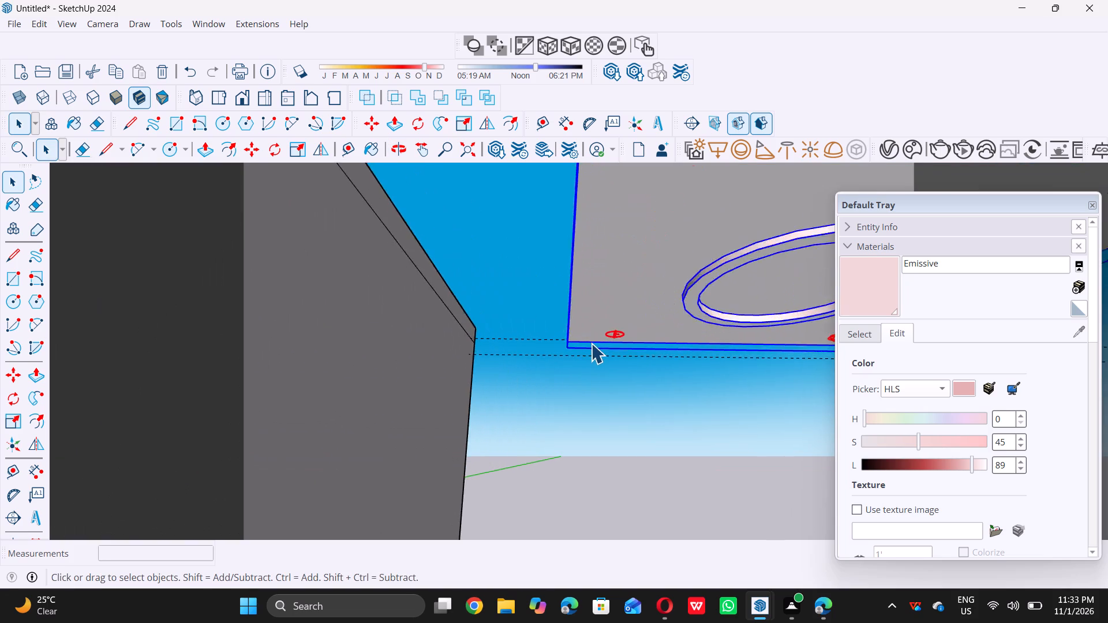
scroll(585, 346, up, 9)
key(m)
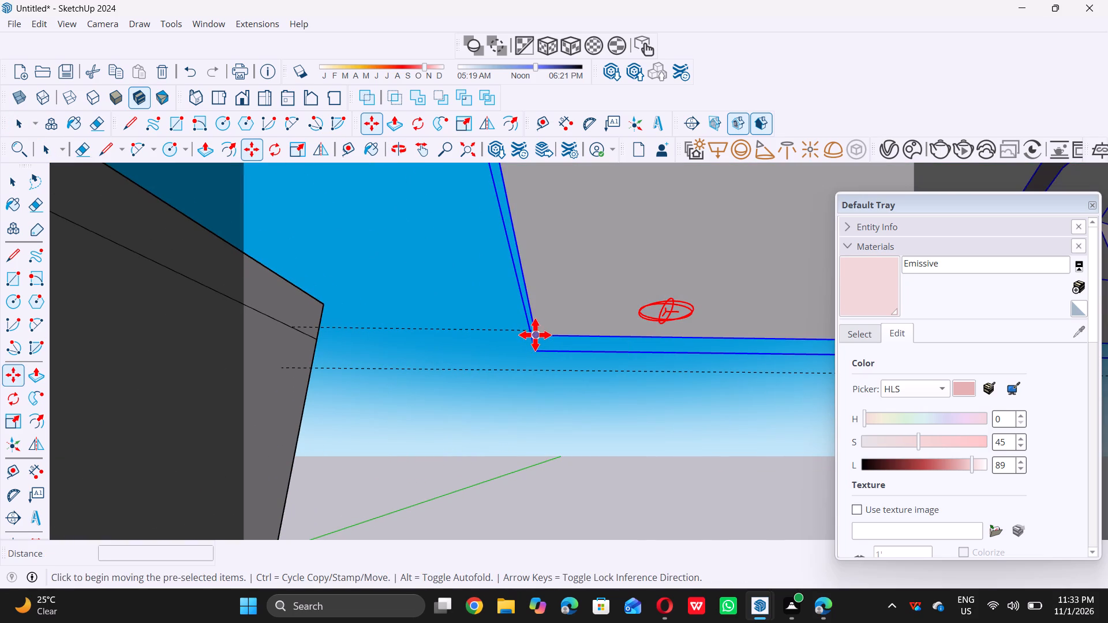
double_click(537, 350)
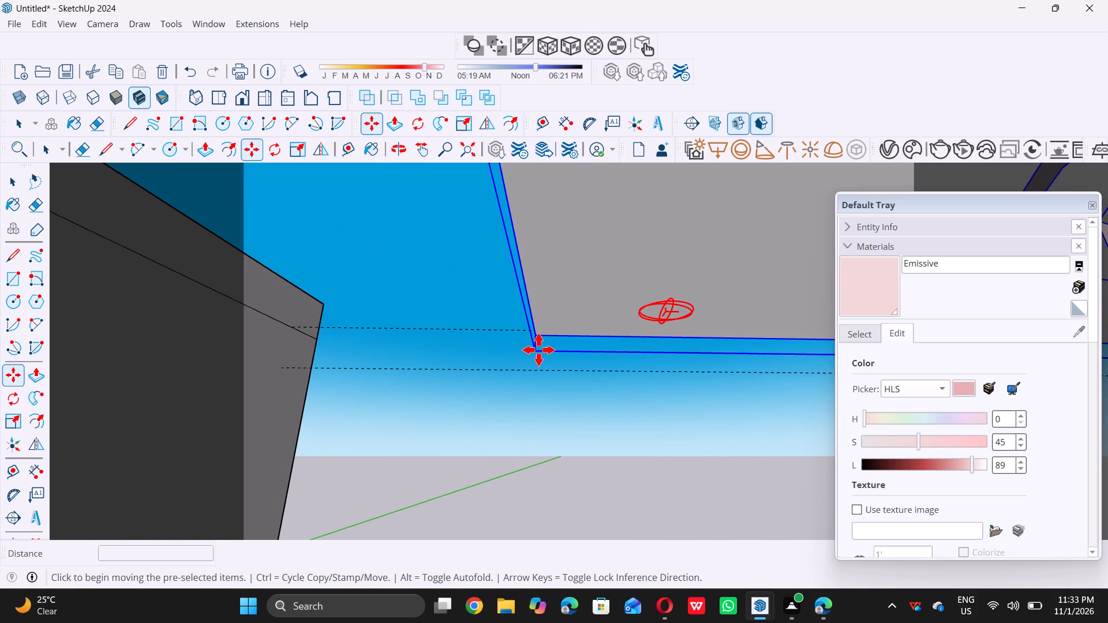
scroll(541, 350, down, 20)
scroll(541, 350, down, 8)
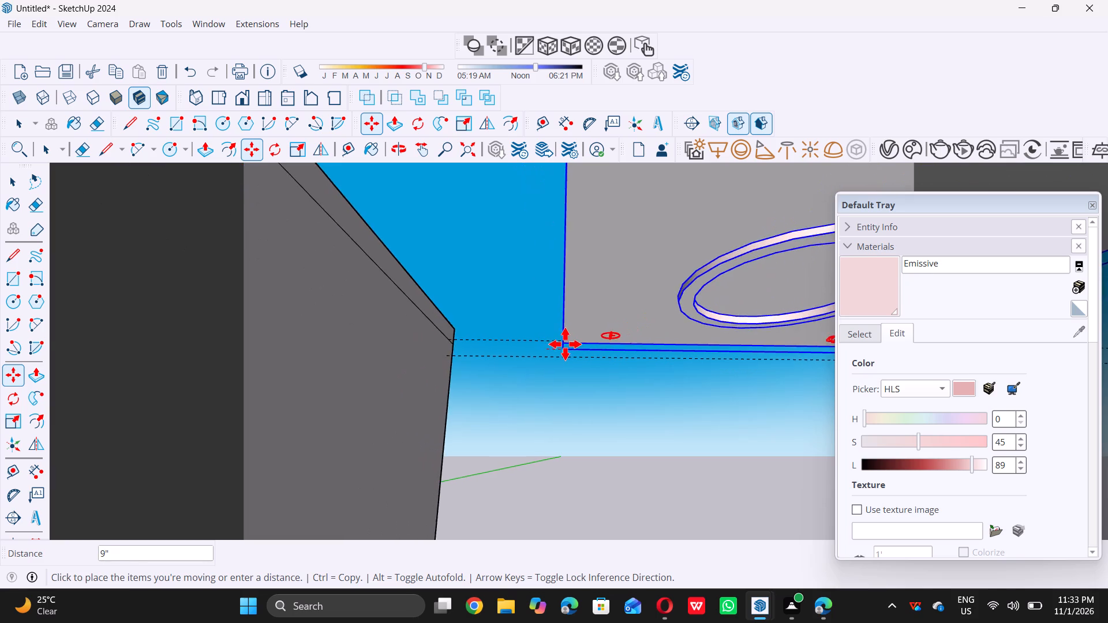
scroll(566, 341, down, 13)
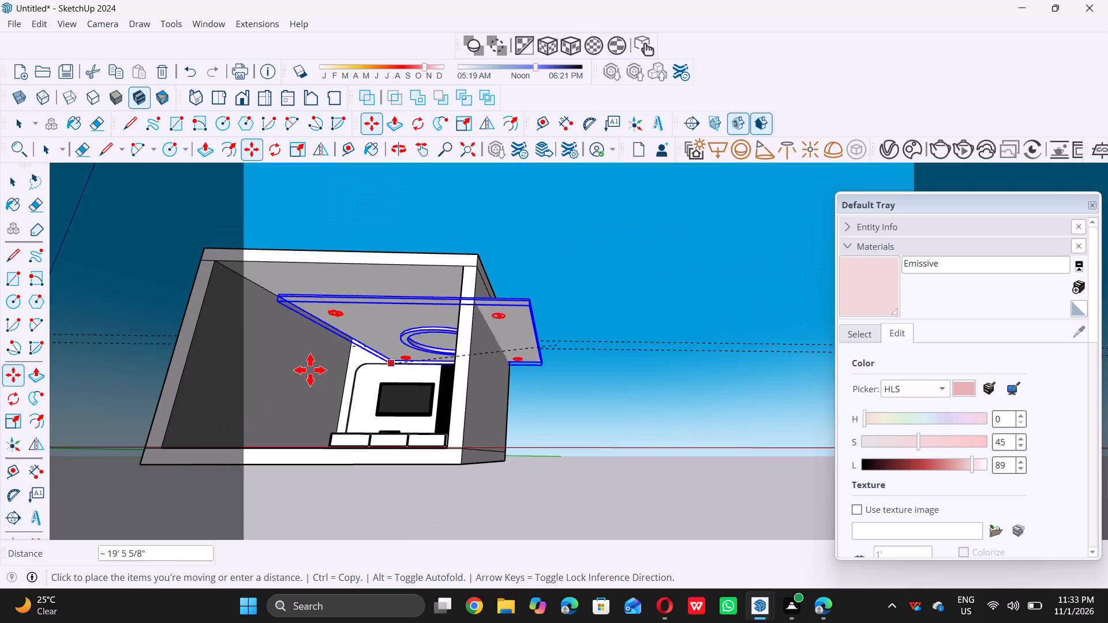
scroll(318, 355, up, 17)
scroll(362, 347, up, 5)
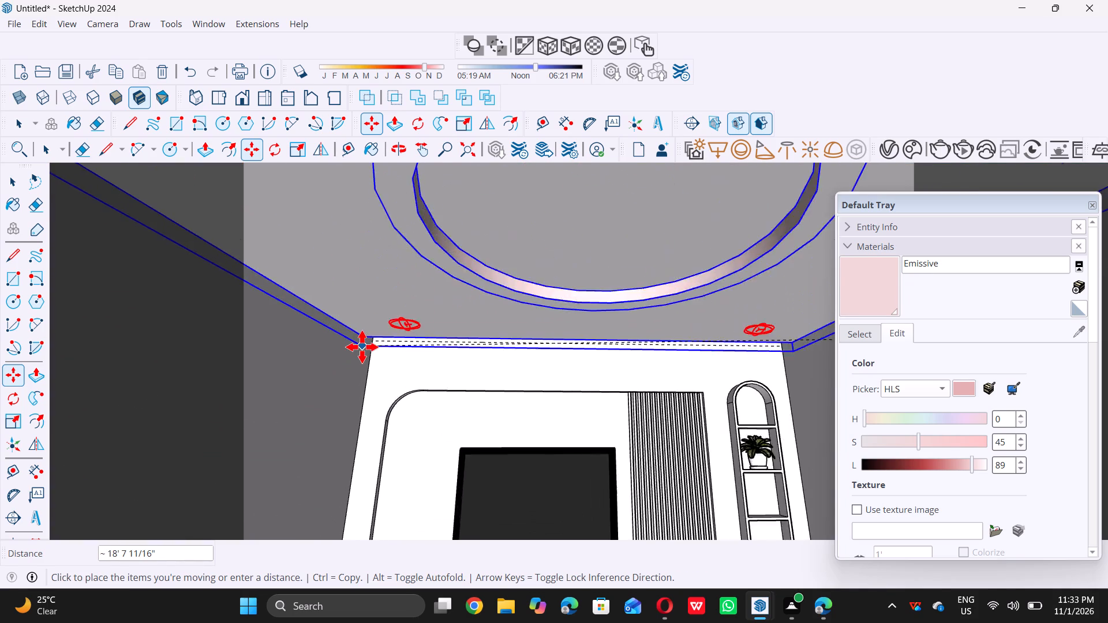
scroll(366, 346, up, 10)
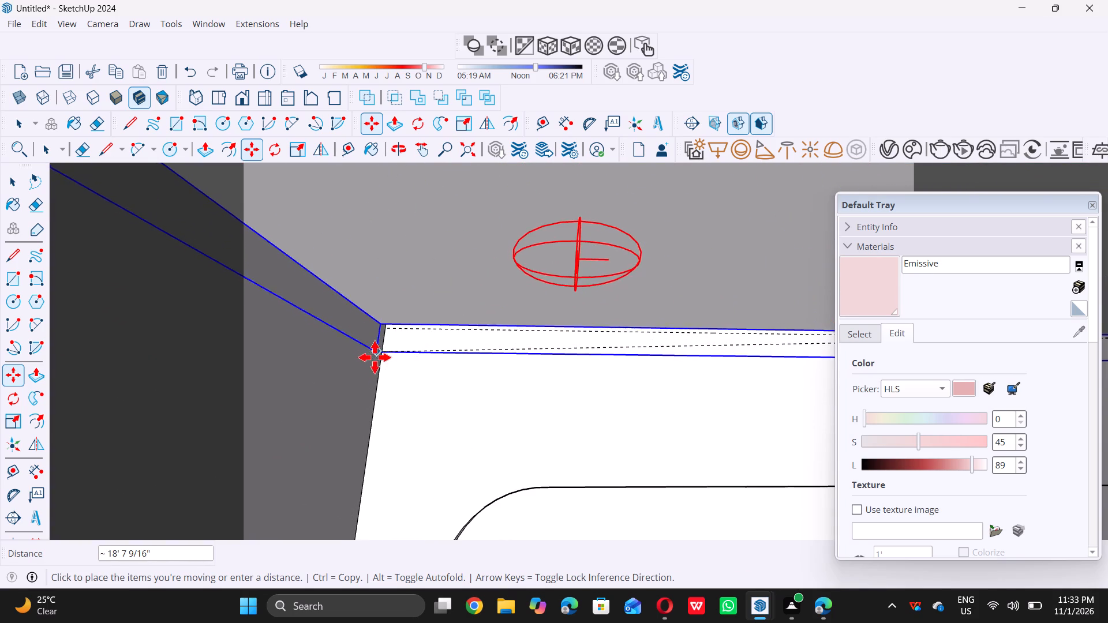
scroll(387, 370, up, 11)
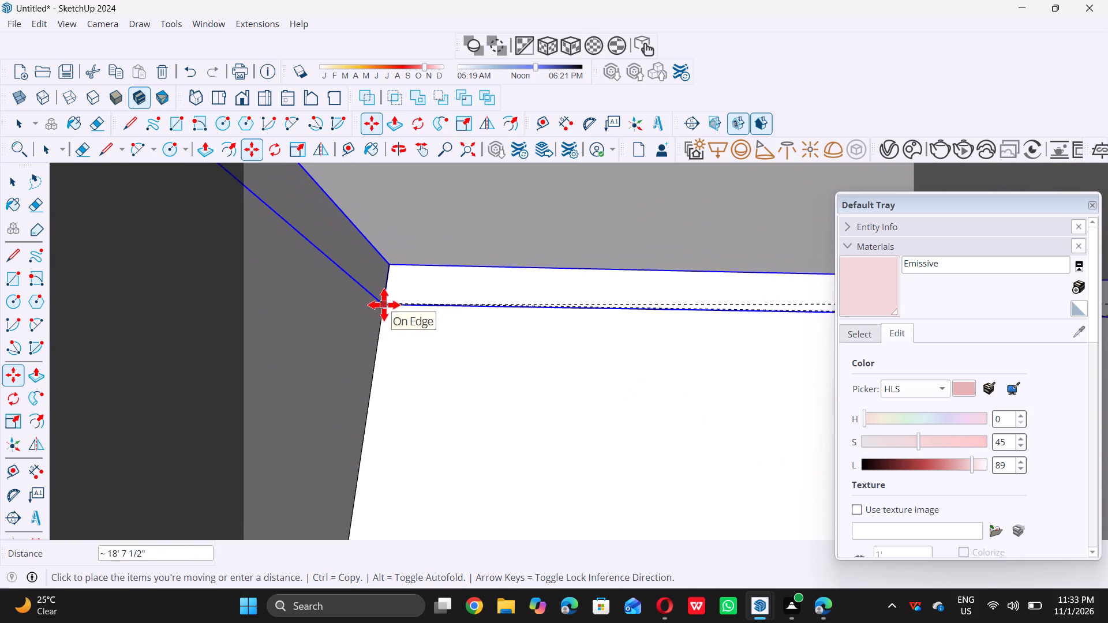
click(385, 305)
Lower the ceiling panel group about 3 9/16" along the TV wall's corner edge, moving its top corner to the former bottom corner point.
scroll(376, 382, down, 6)
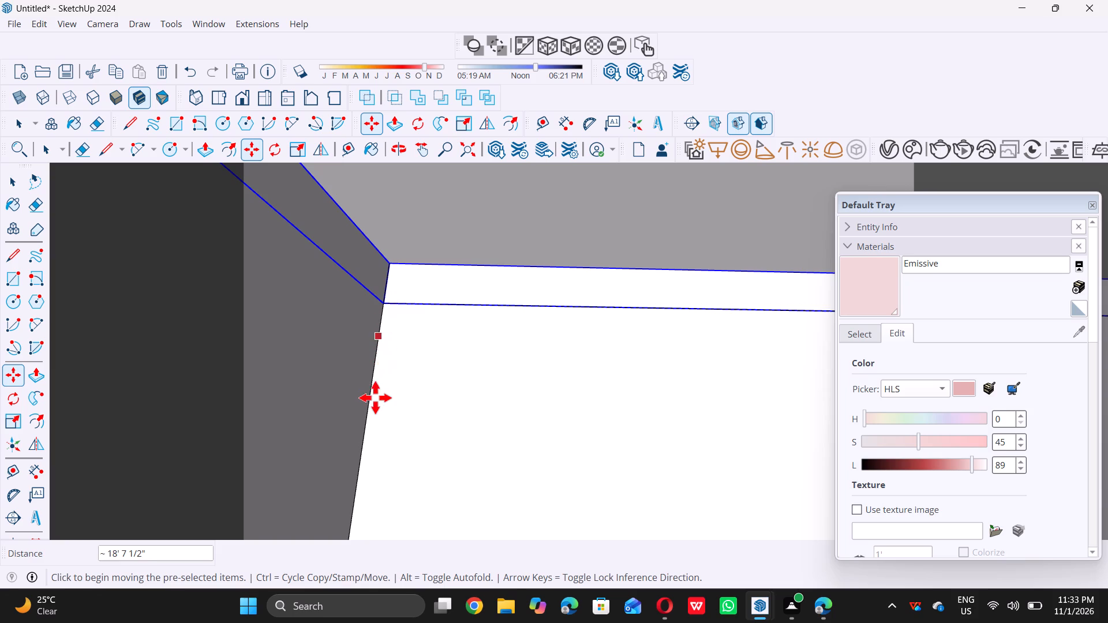
scroll(375, 397, down, 11)
middle_drag(379, 417, 395, 377)
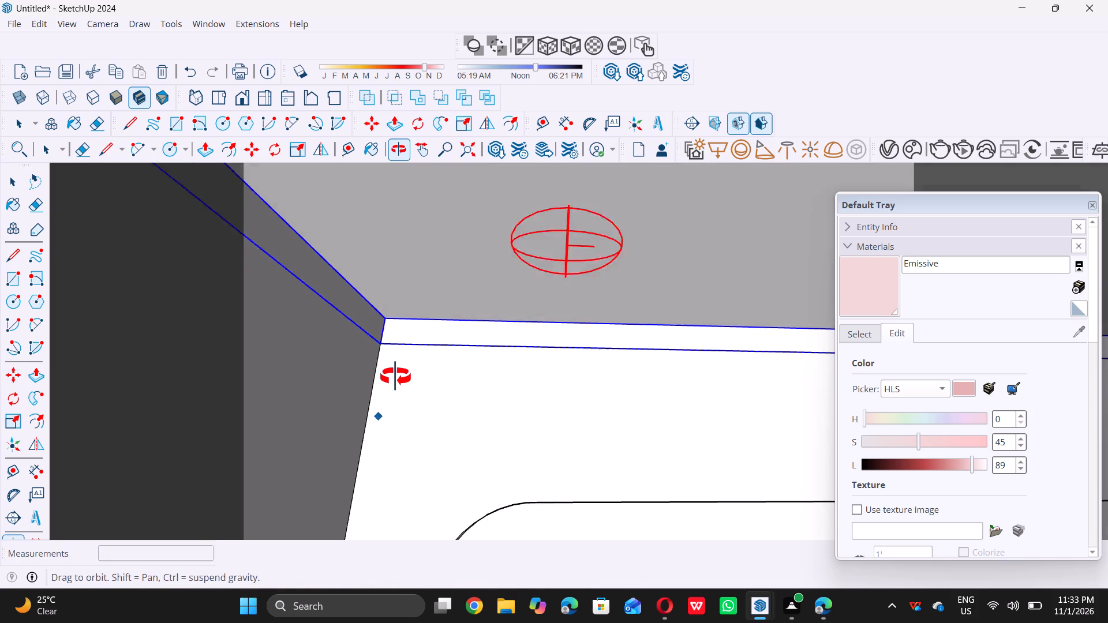
scroll(400, 292, up, 12)
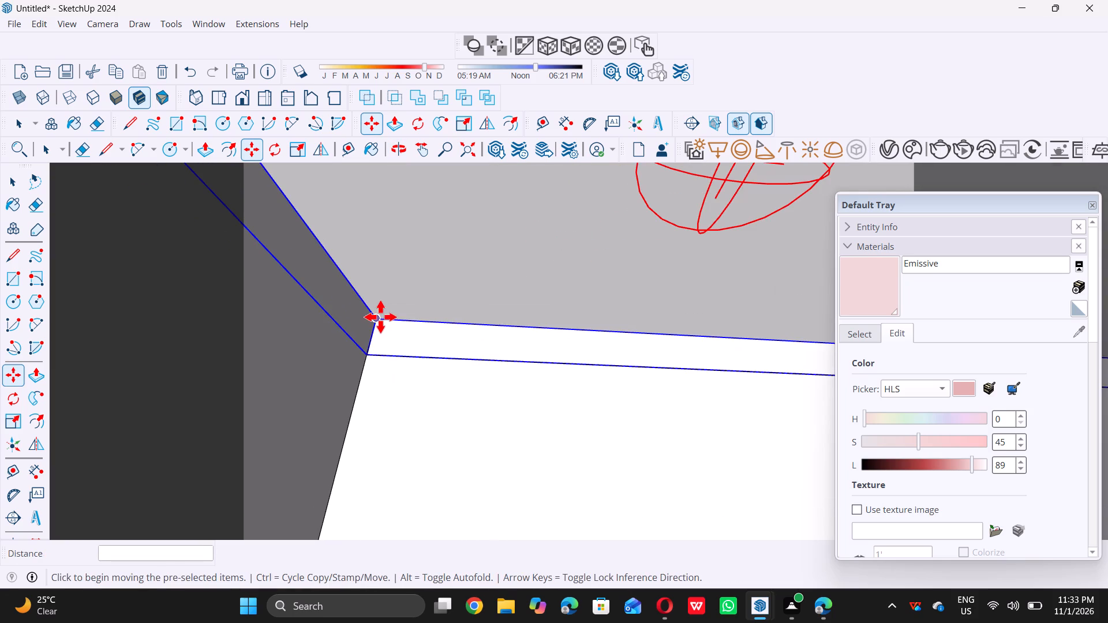
scroll(380, 317, up, 2)
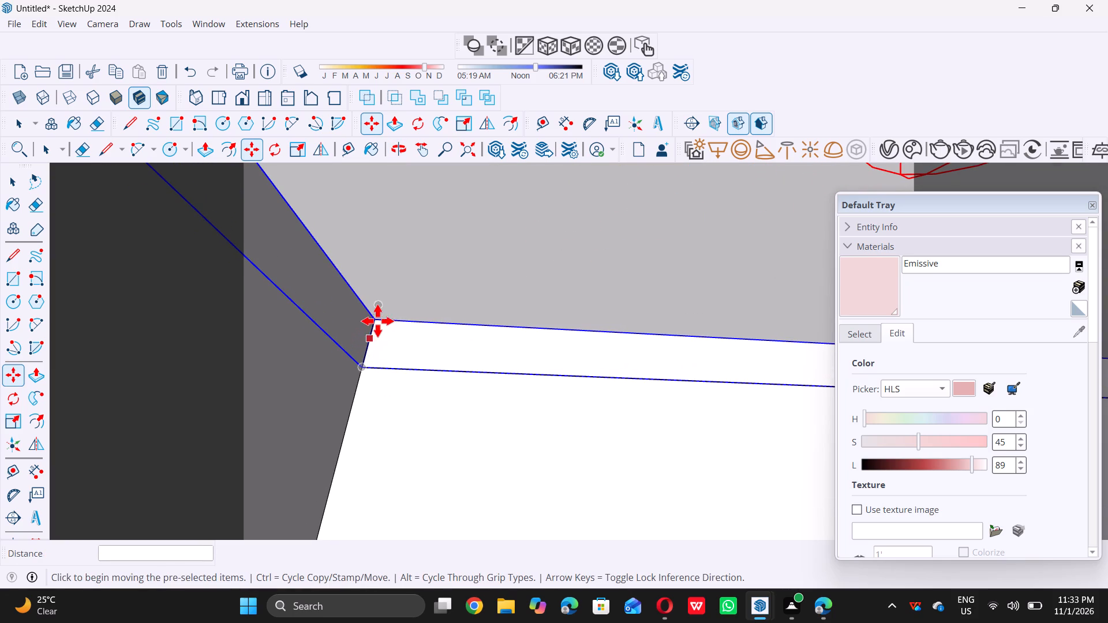
click(377, 317)
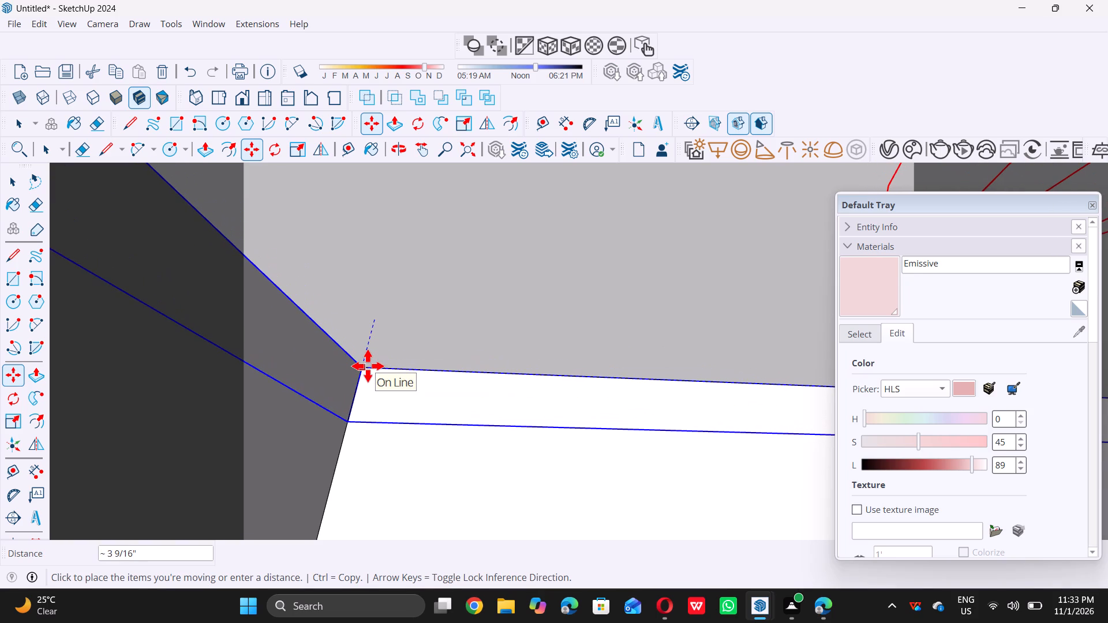
double_click(368, 365)
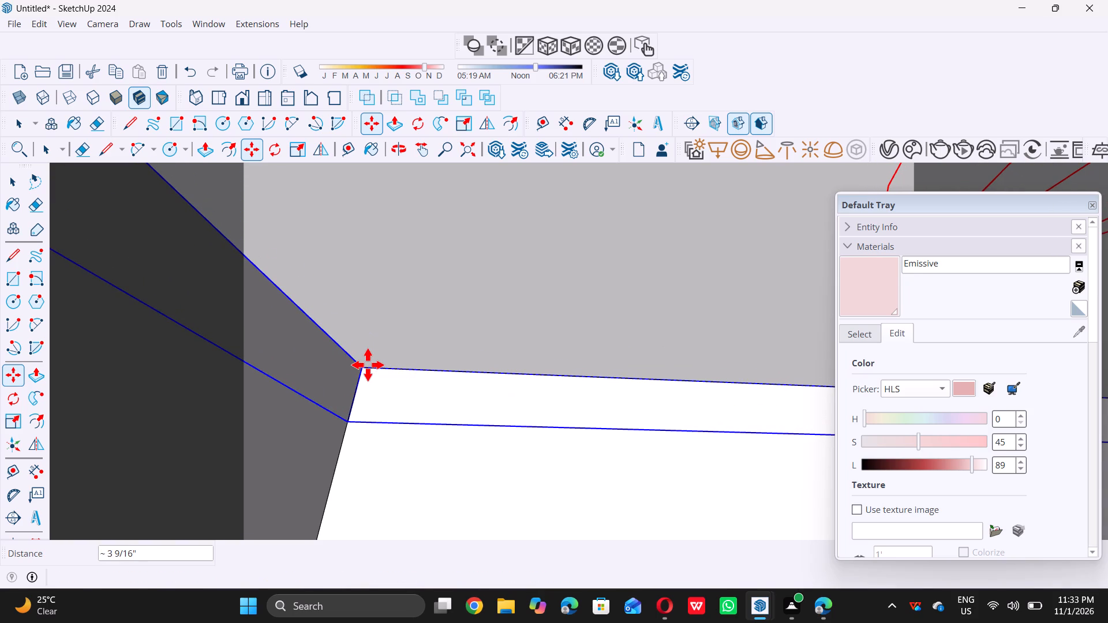
key(space)
scroll(368, 365, down, 20)
scroll(368, 365, down, 8)
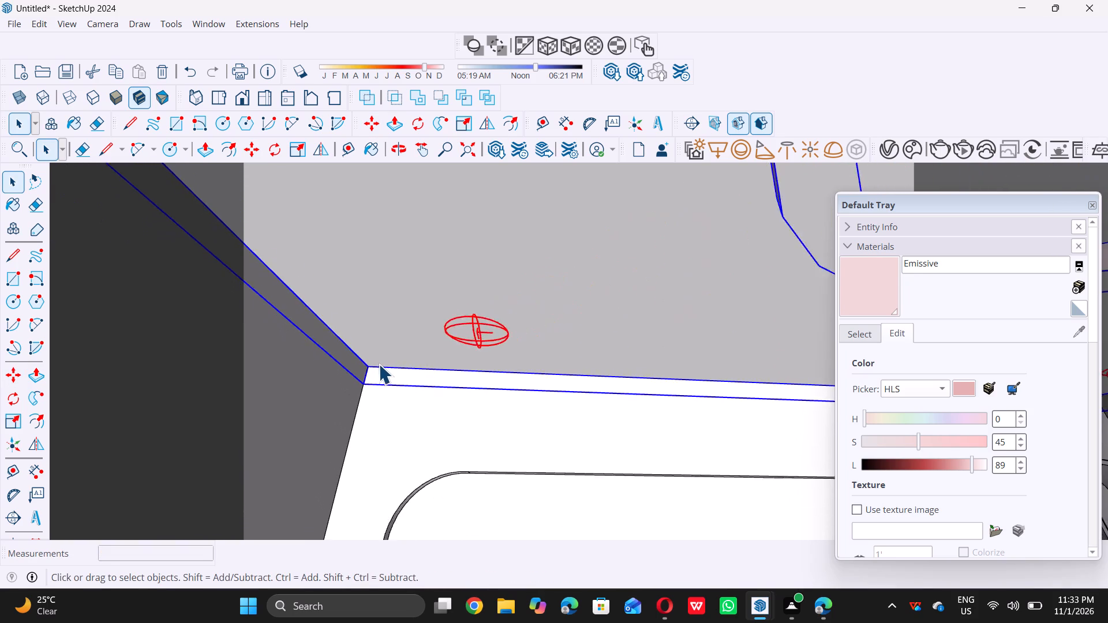
scroll(379, 364, down, 20)
scroll(379, 364, down, 13)
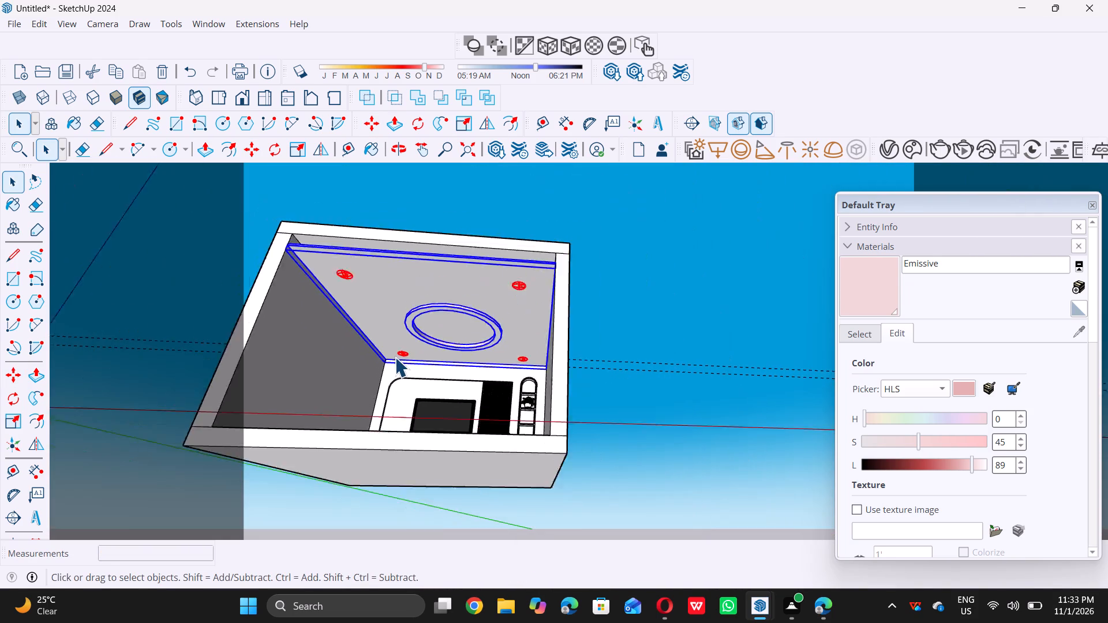
scroll(395, 357, down, 8)
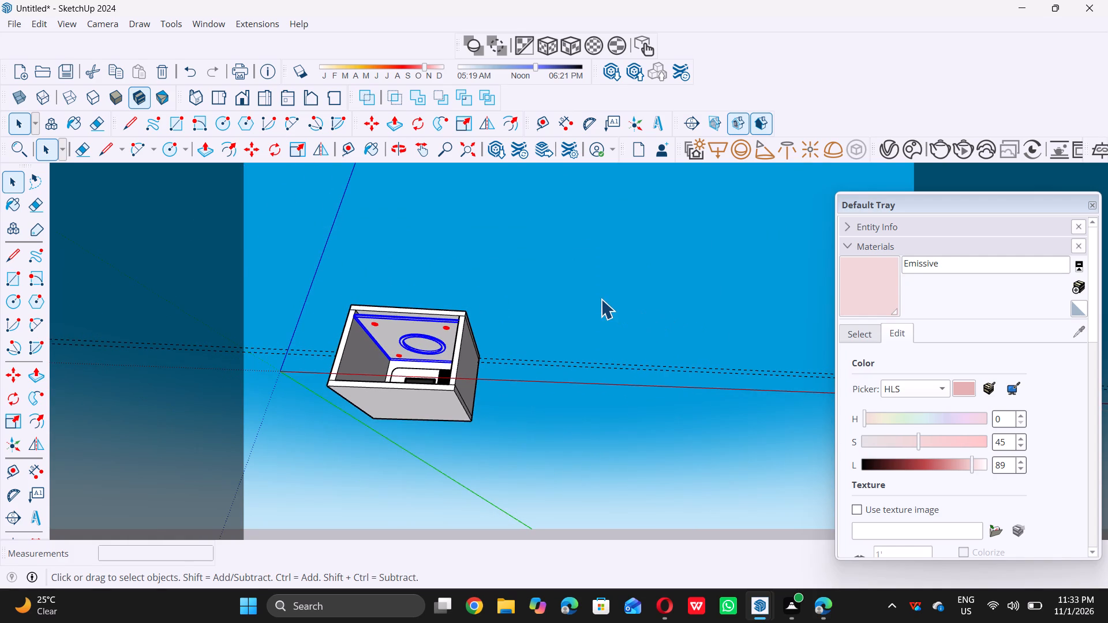
click(601, 299)
Delete all guides in the model.
middle_drag(460, 294, 504, 376)
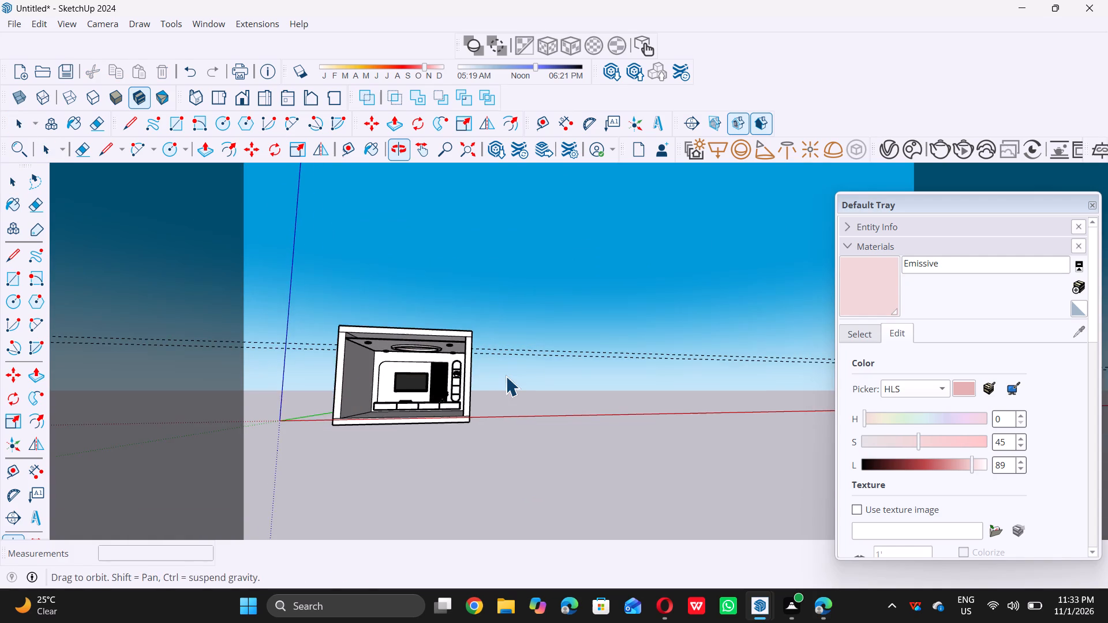
click(40, 21)
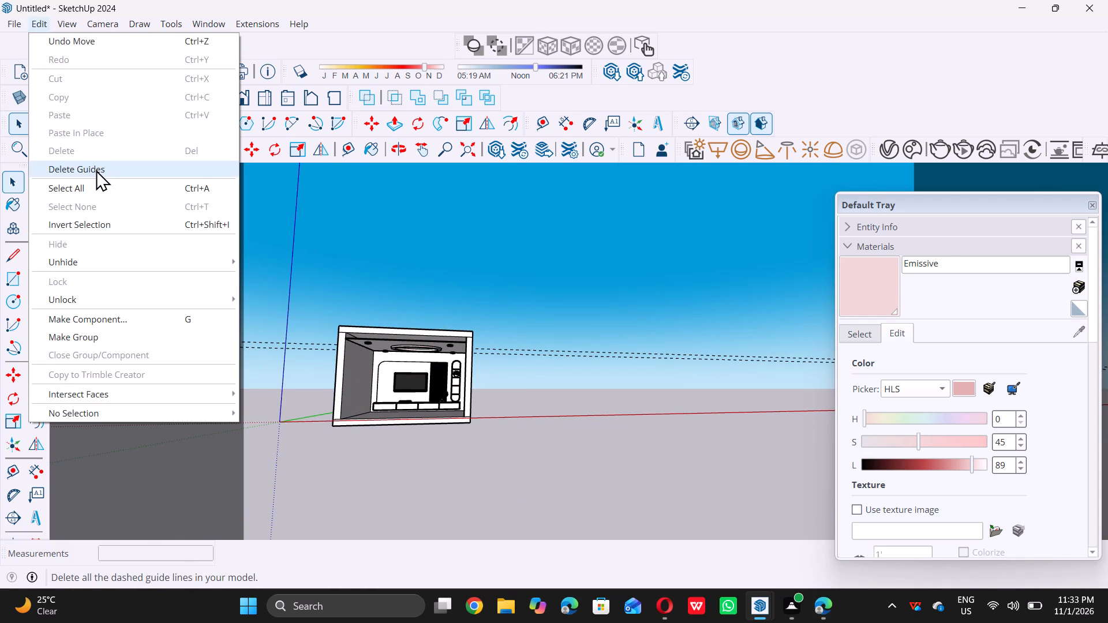
triple_click(92, 172)
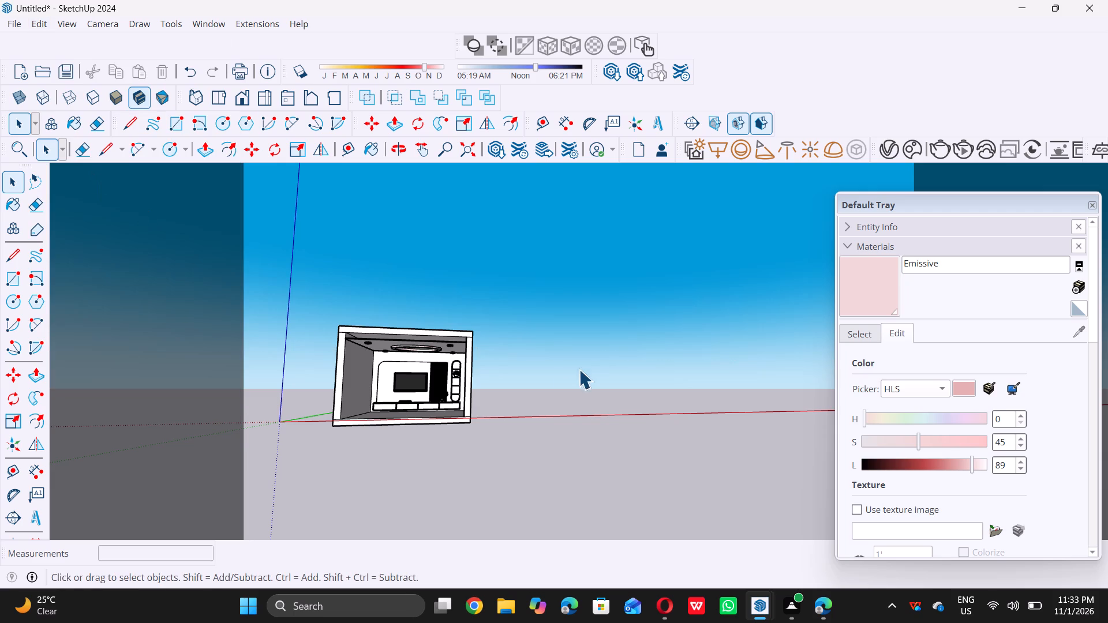
Paint the TV back panel's straight left edge face and its rounded corner edge face with the Emissive material.
middle_drag(432, 425, 410, 427)
scroll(437, 354, up, 5)
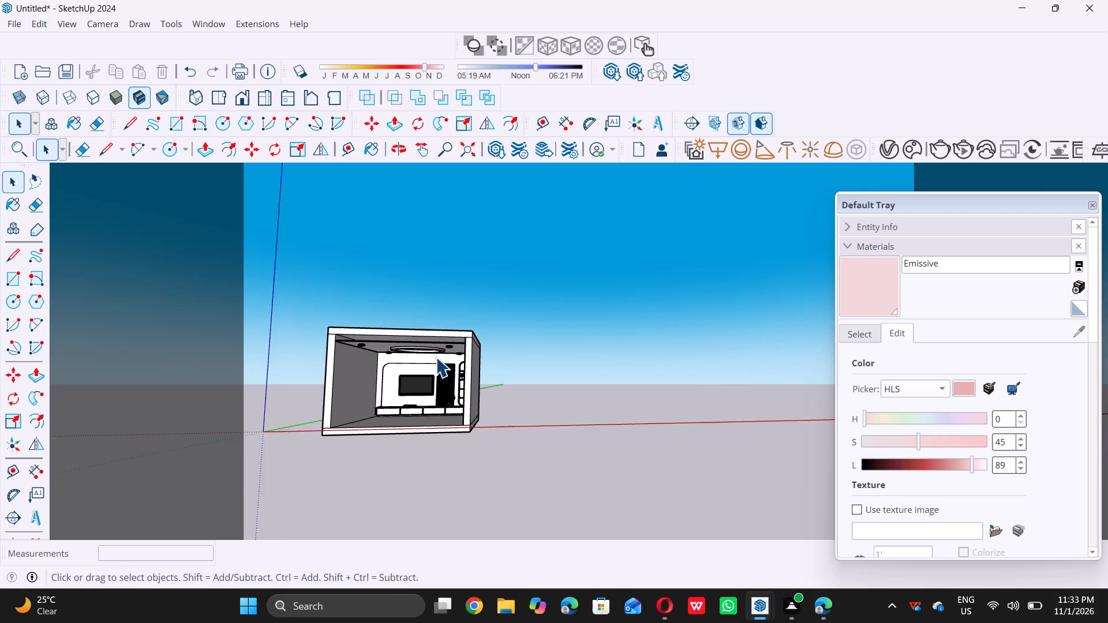
scroll(436, 357, up, 8)
middle_drag(414, 385, 392, 449)
scroll(388, 444, up, 1)
scroll(567, 433, up, 2)
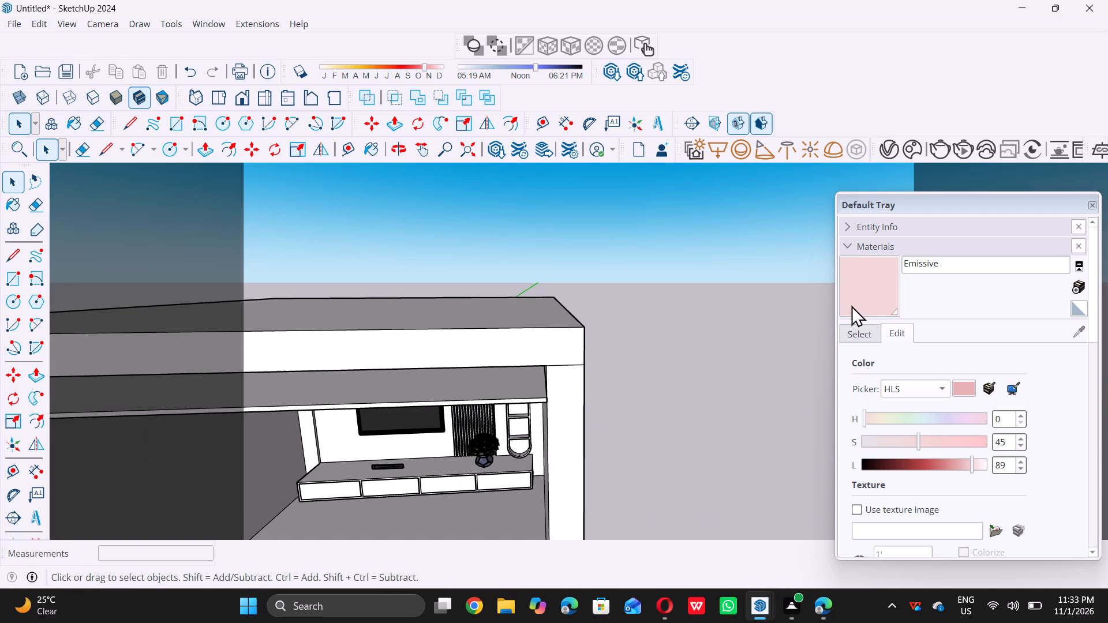
double_click(859, 298)
middle_drag(349, 476, 251, 393)
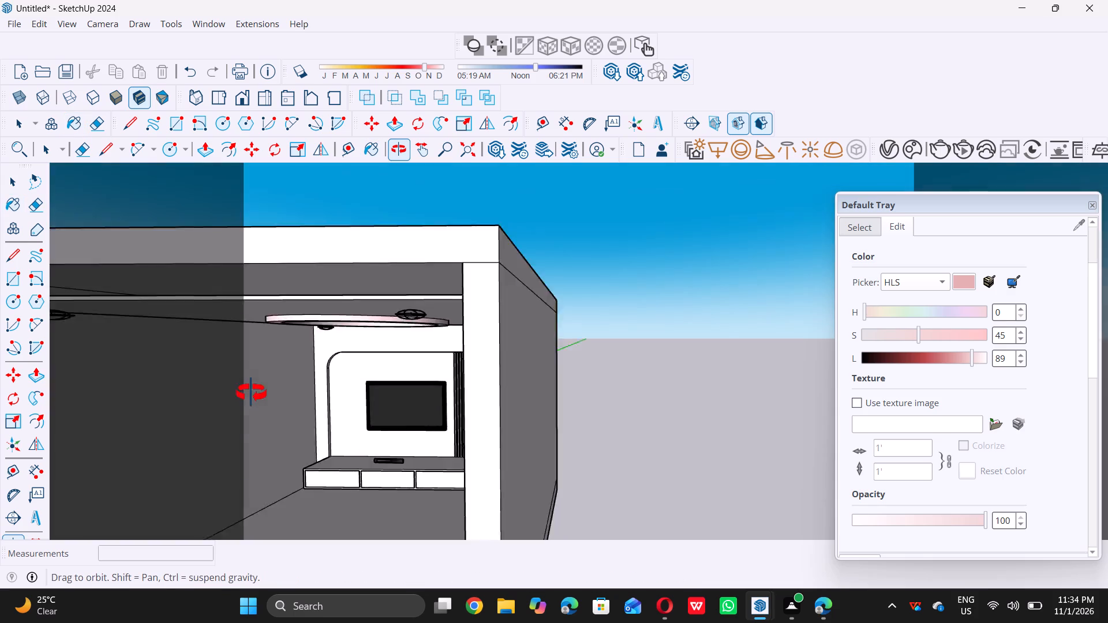
middle_drag(251, 393, 244, 384)
middle_drag(245, 382, 394, 403)
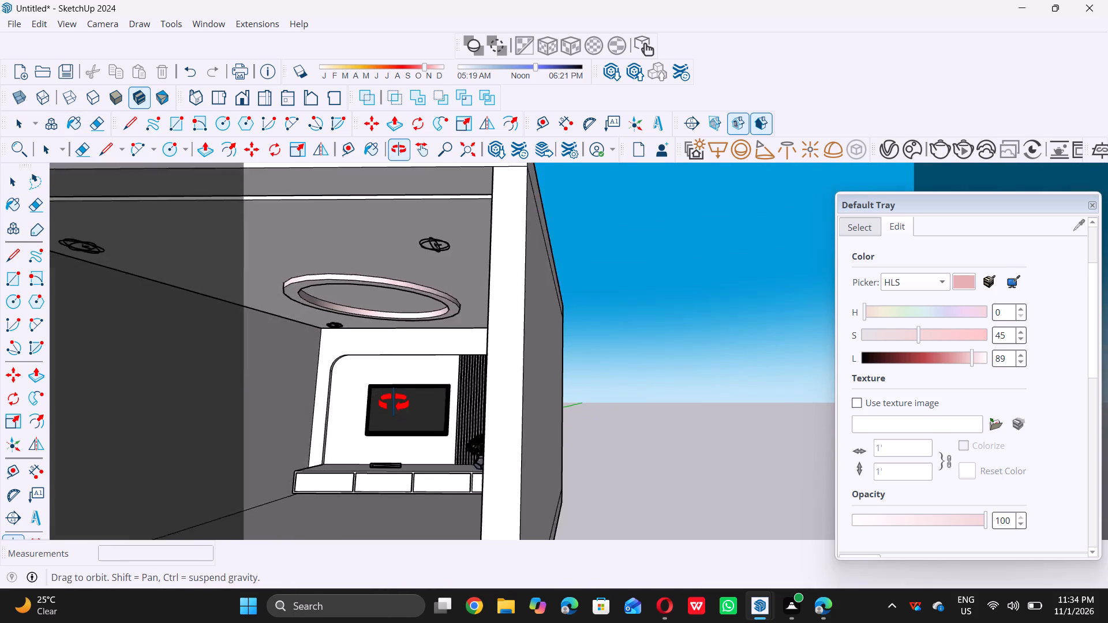
middle_drag(394, 403, 387, 400)
middle_click(385, 400)
middle_click(385, 399)
scroll(318, 374, up, 1)
middle_drag(614, 373, 591, 366)
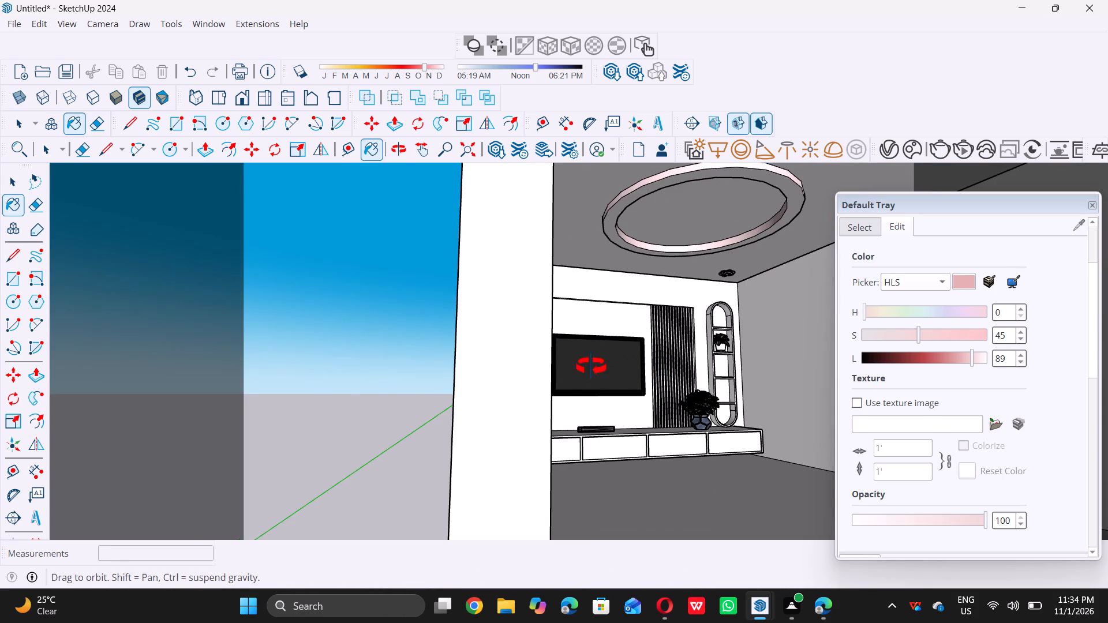
middle_drag(591, 366, 509, 336)
scroll(508, 318, up, 12)
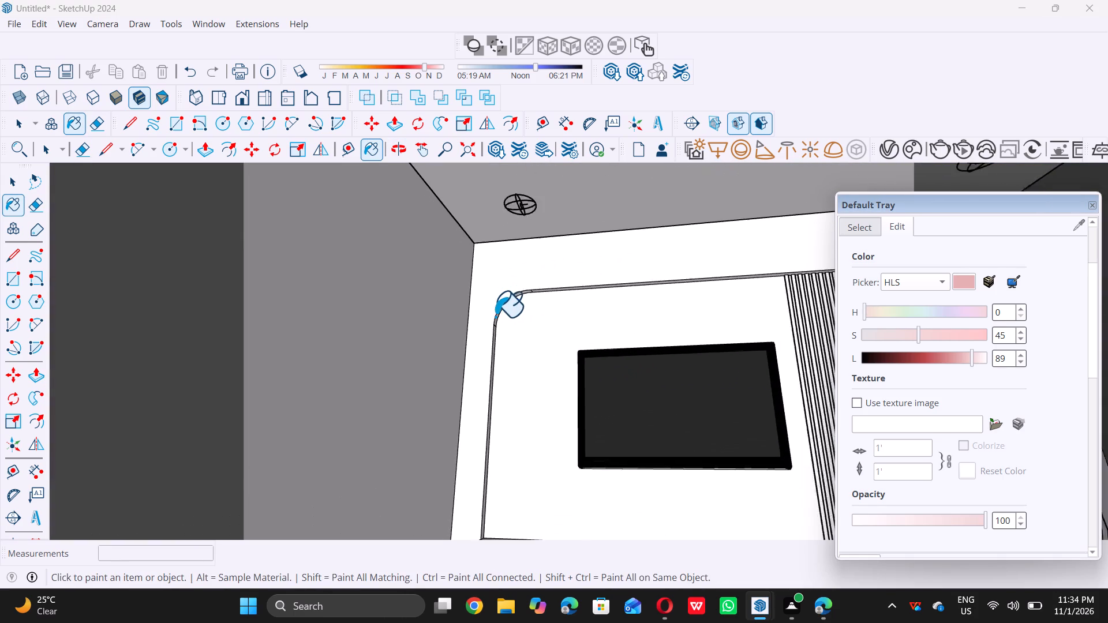
scroll(495, 316, up, 18)
scroll(479, 350, up, 7)
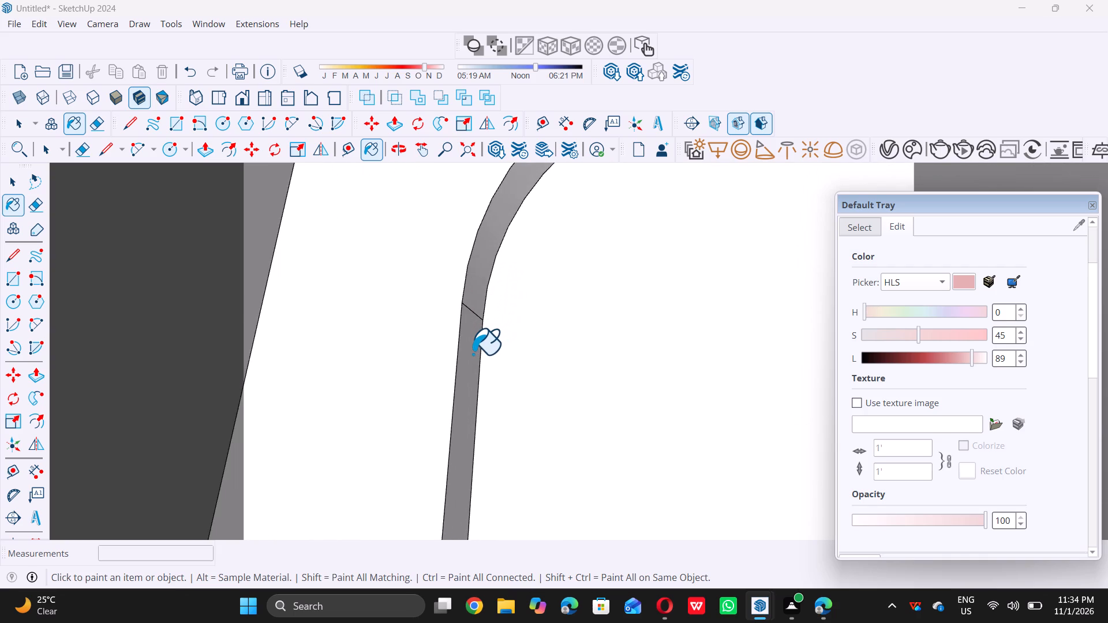
scroll(473, 354, up, 5)
click(467, 352)
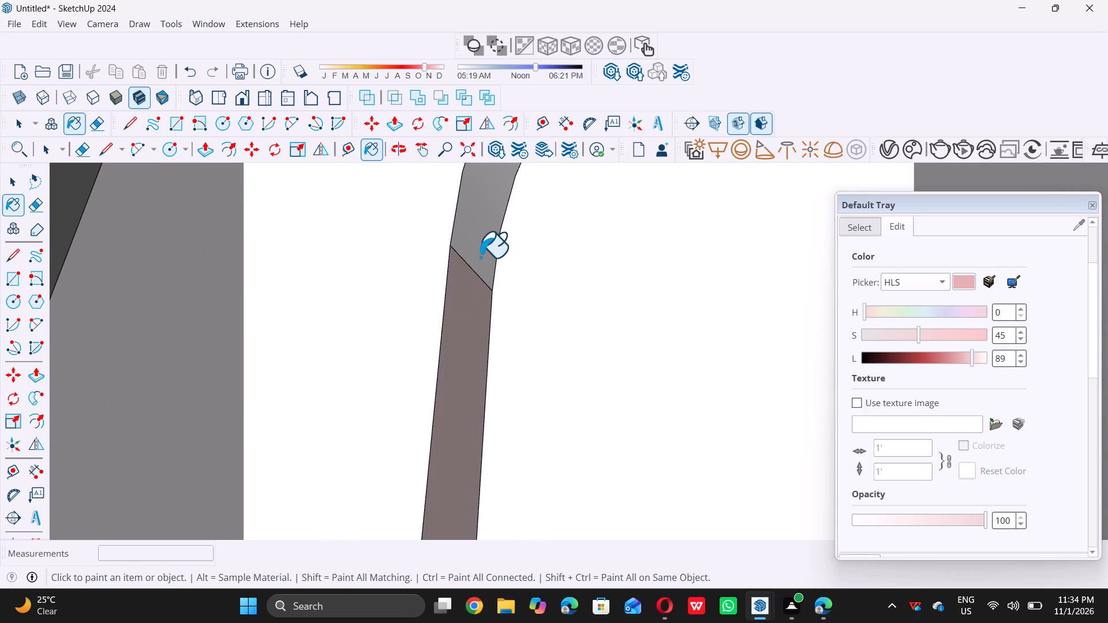
double_click(481, 252)
Paint the long top edge face of the TV back panel with the Emissive material.
scroll(450, 303, down, 18)
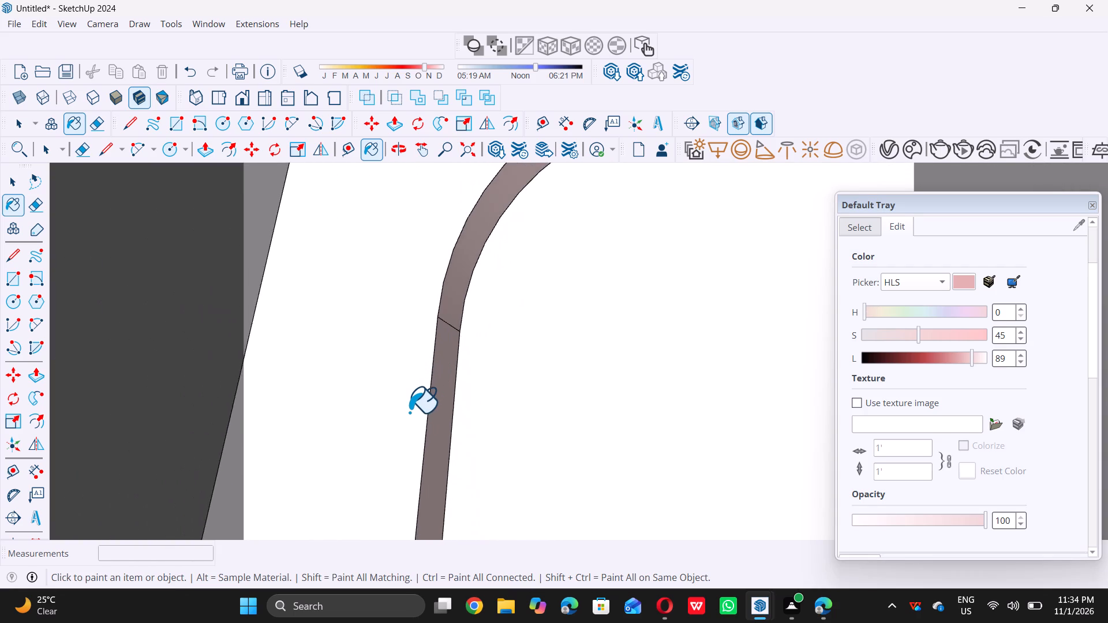
scroll(409, 412, down, 13)
scroll(583, 275, up, 9)
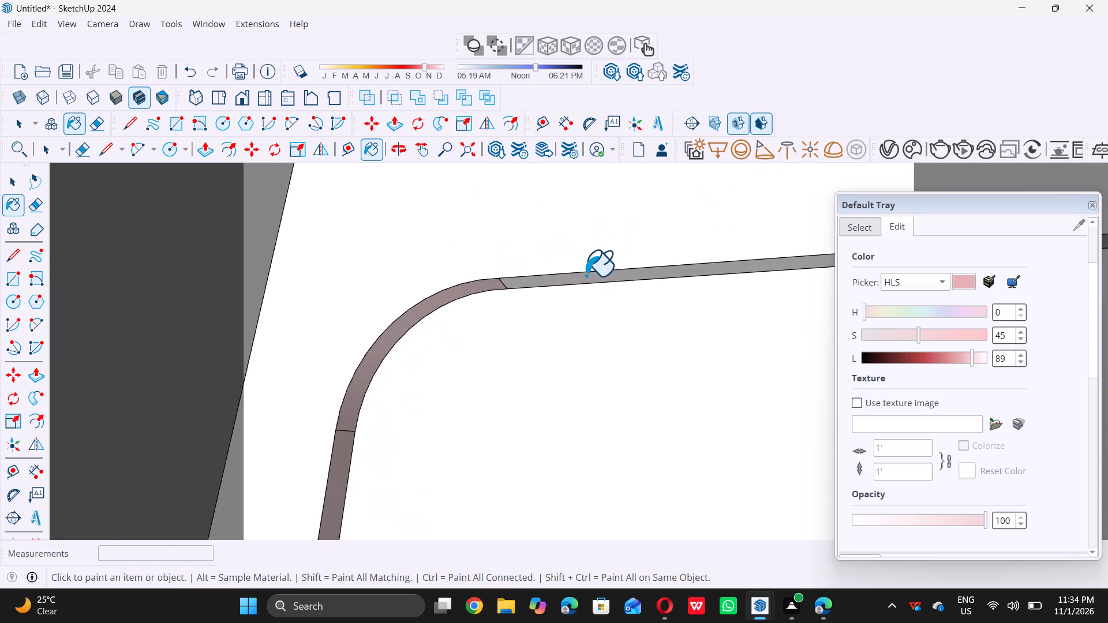
scroll(586, 275, up, 16)
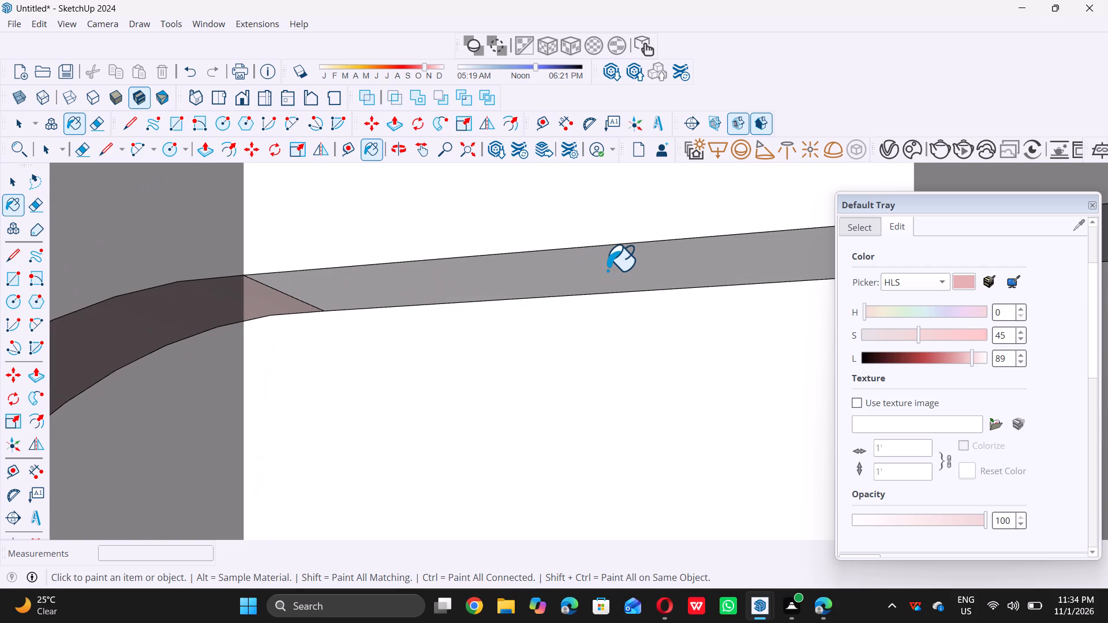
click(607, 270)
Paint the narrow vertical side face beyond the last slat, facing the arched shelf, with the Emissive material.
scroll(545, 290, down, 20)
scroll(545, 290, down, 2)
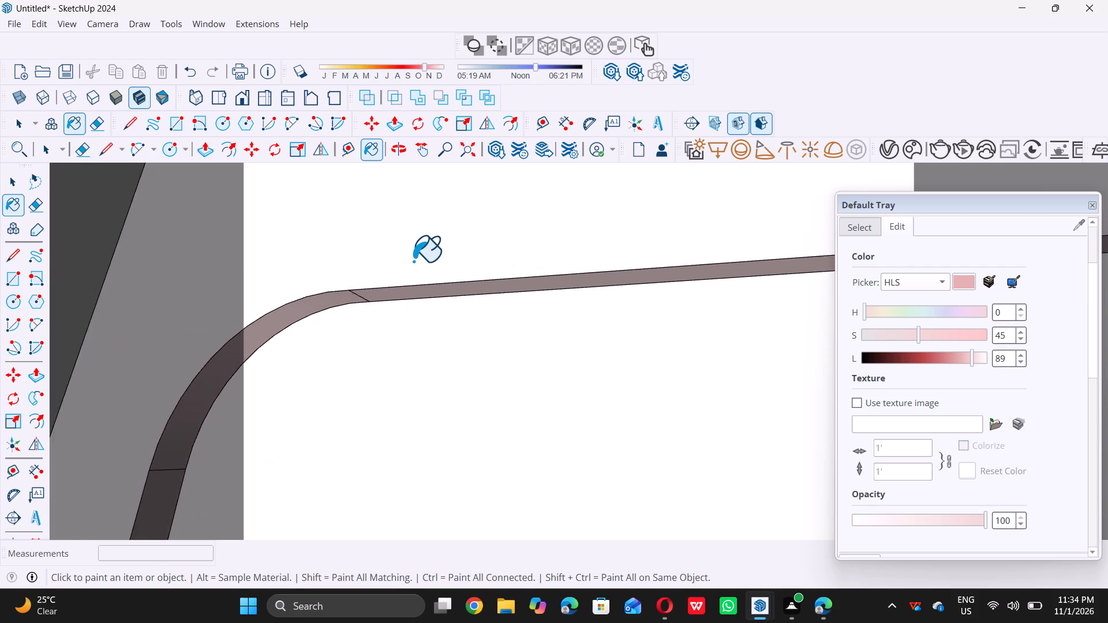
scroll(413, 261, down, 20)
scroll(413, 261, down, 3)
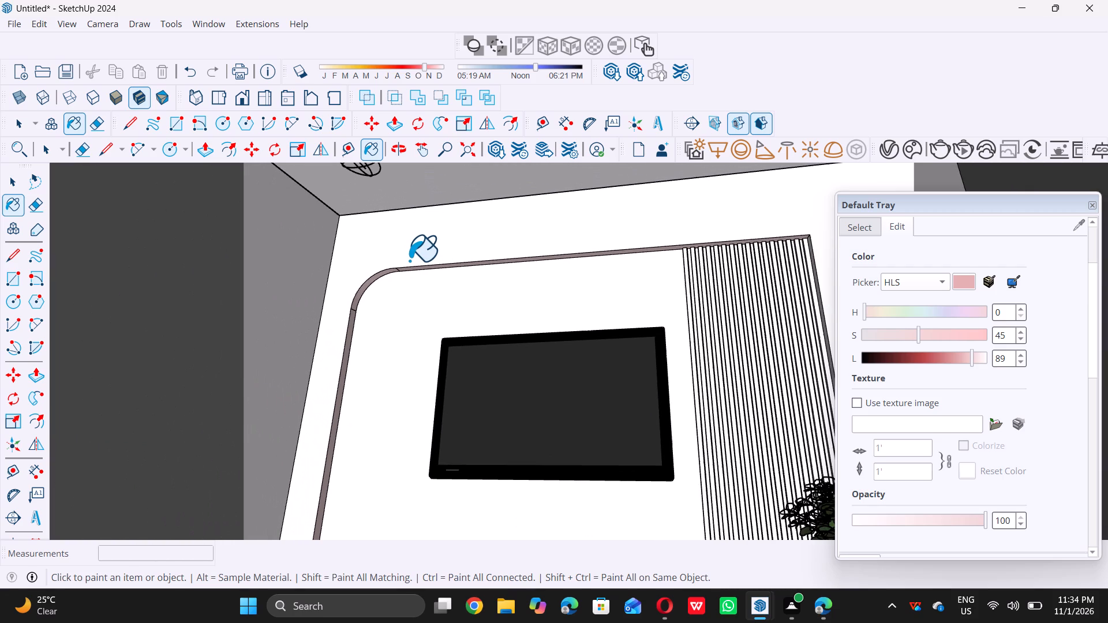
scroll(756, 253, up, 5)
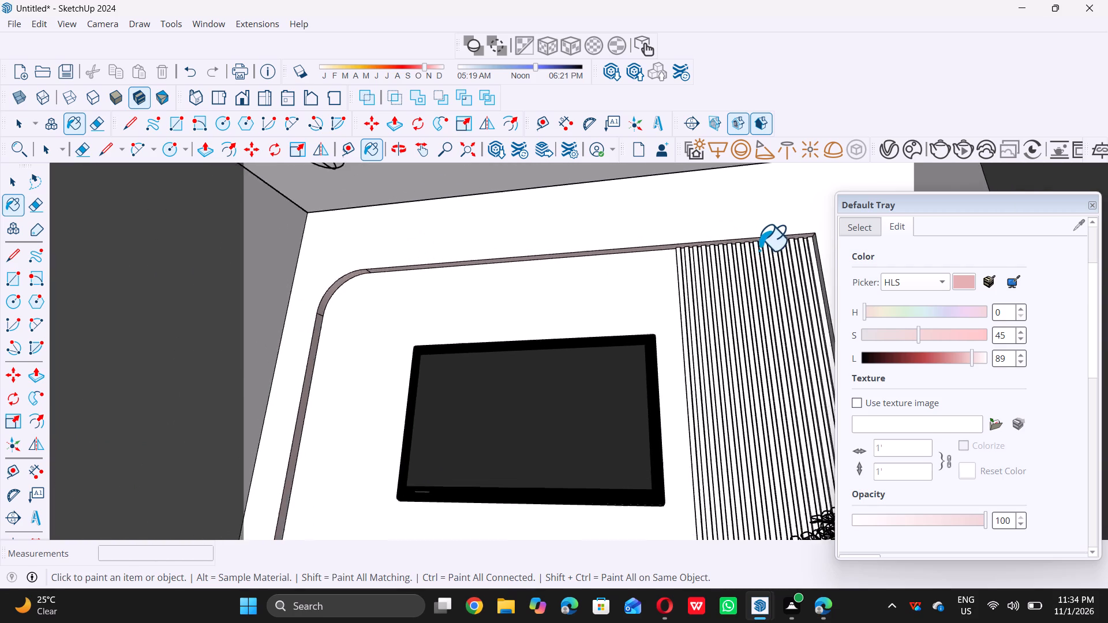
scroll(759, 250, up, 6)
scroll(679, 239, up, 11)
scroll(628, 261, up, 11)
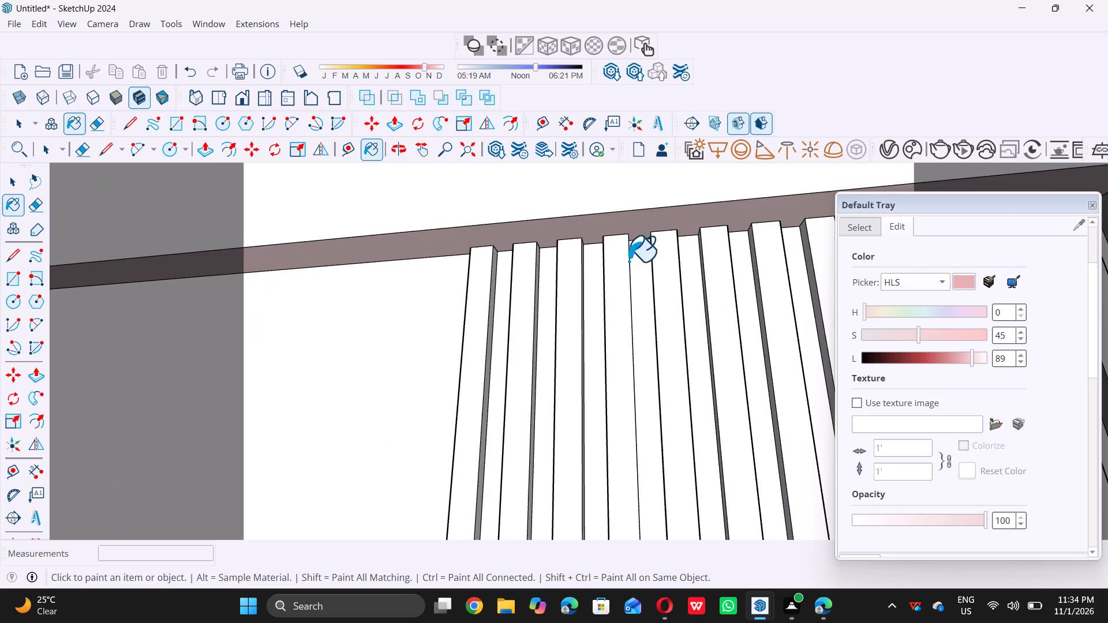
scroll(628, 261, up, 1)
scroll(628, 261, down, 20)
scroll(628, 261, down, 5)
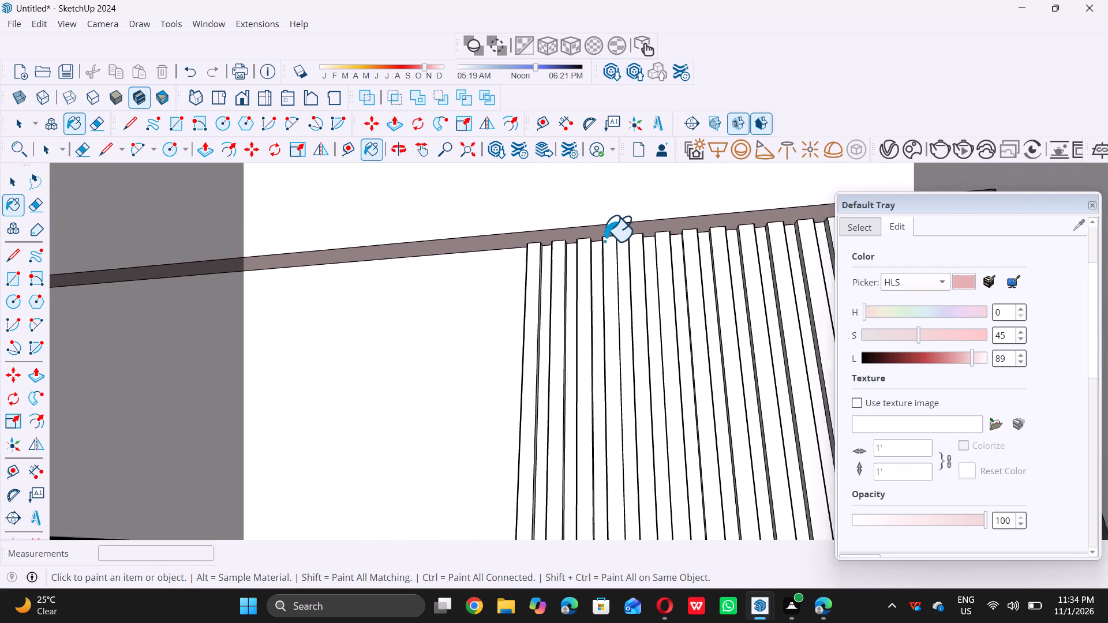
scroll(604, 241, down, 10)
middle_drag(592, 349, 700, 370)
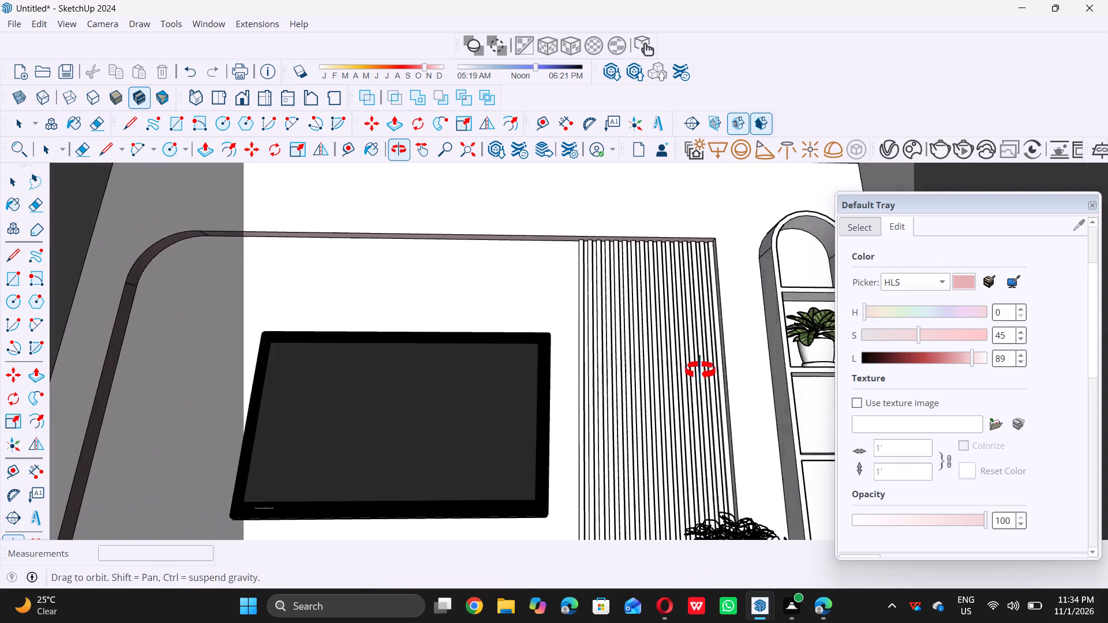
middle_drag(700, 370, 746, 366)
scroll(714, 354, up, 3)
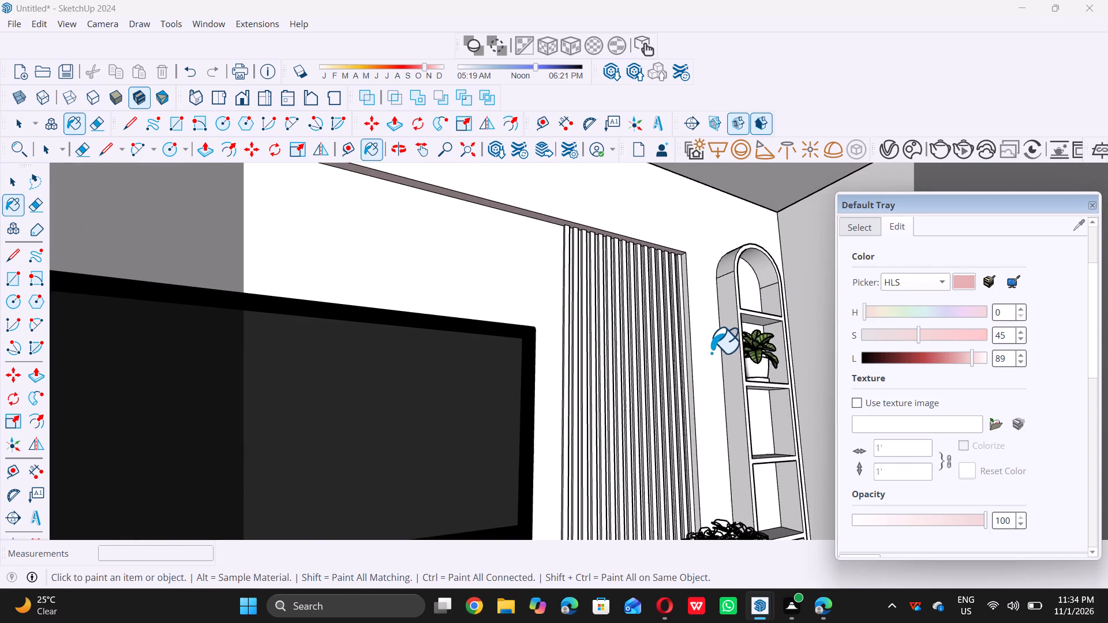
scroll(711, 352, up, 13)
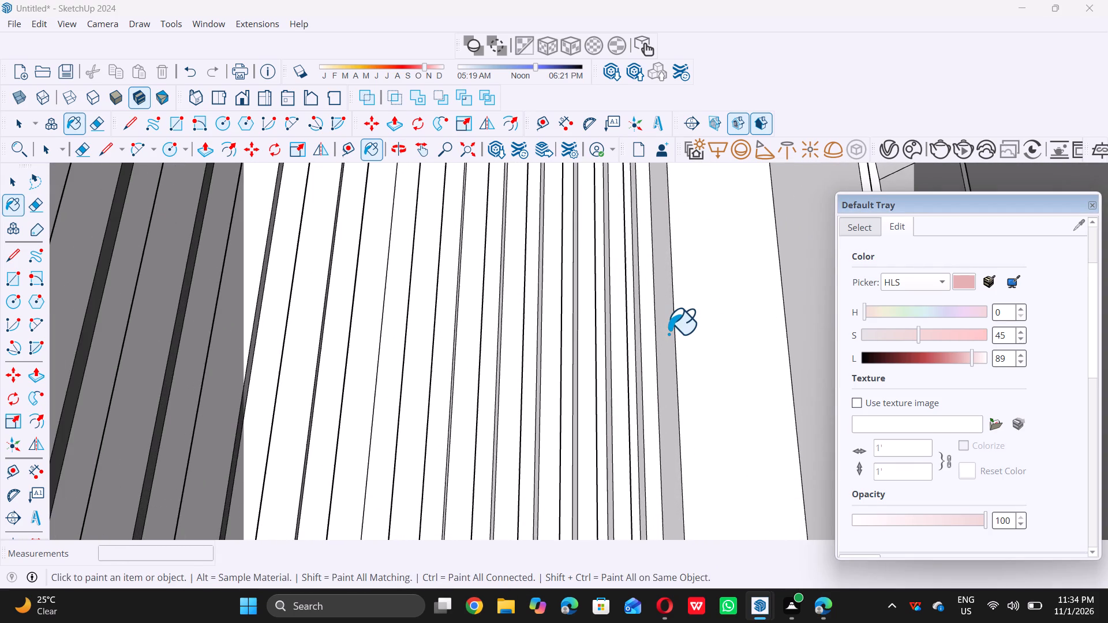
double_click(668, 333)
scroll(668, 333, down, 11)
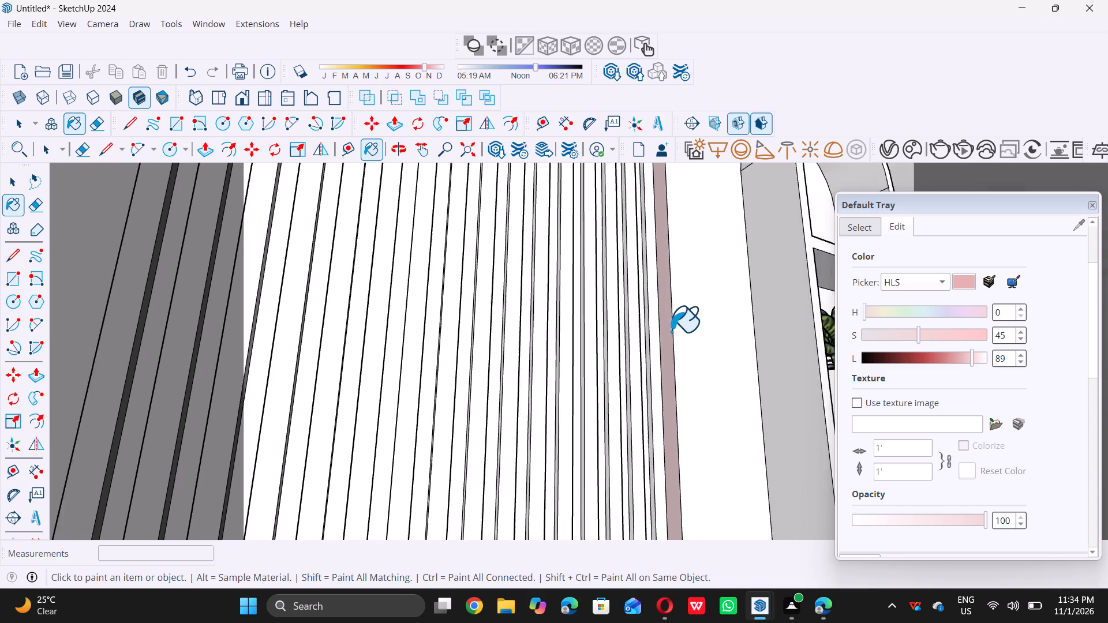
scroll(671, 331, down, 18)
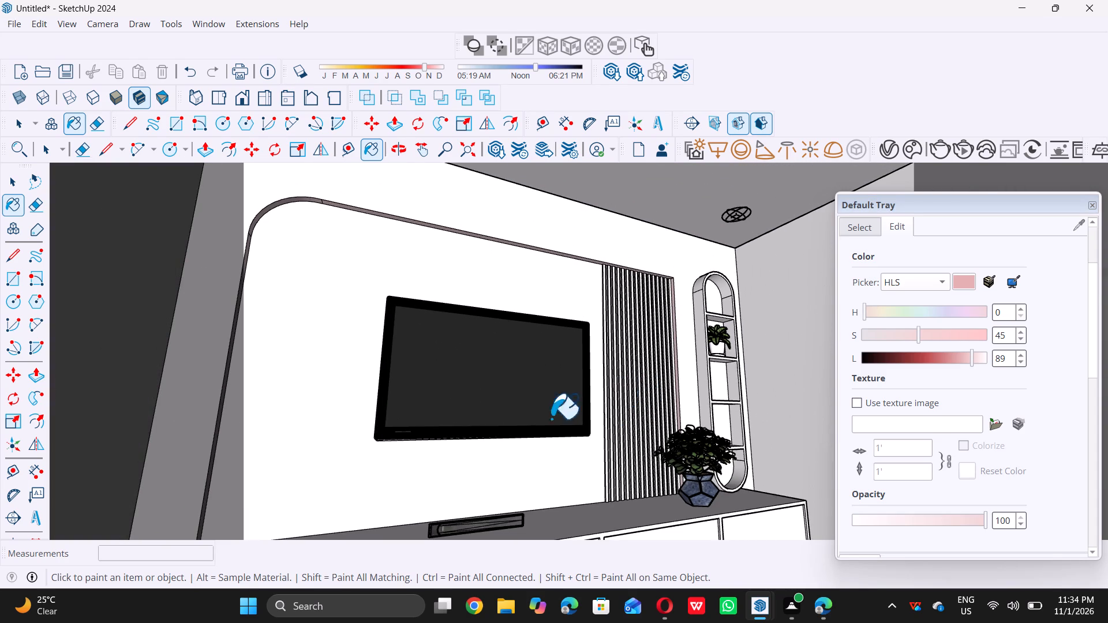
middle_drag(343, 386, 269, 359)
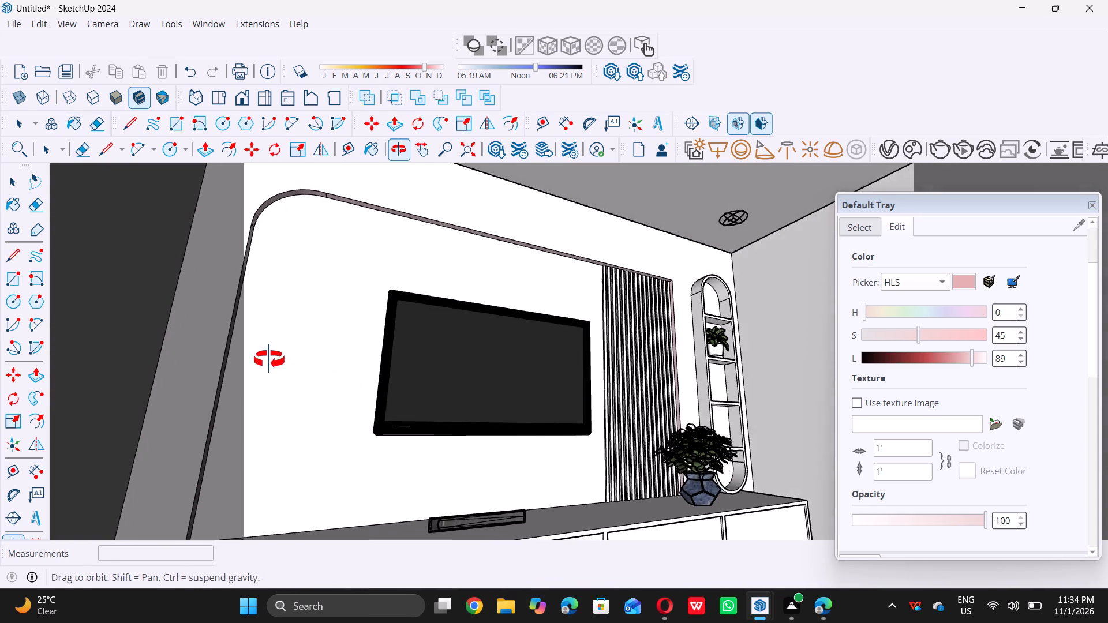
middle_drag(269, 359, 238, 360)
scroll(419, 373, up, 2)
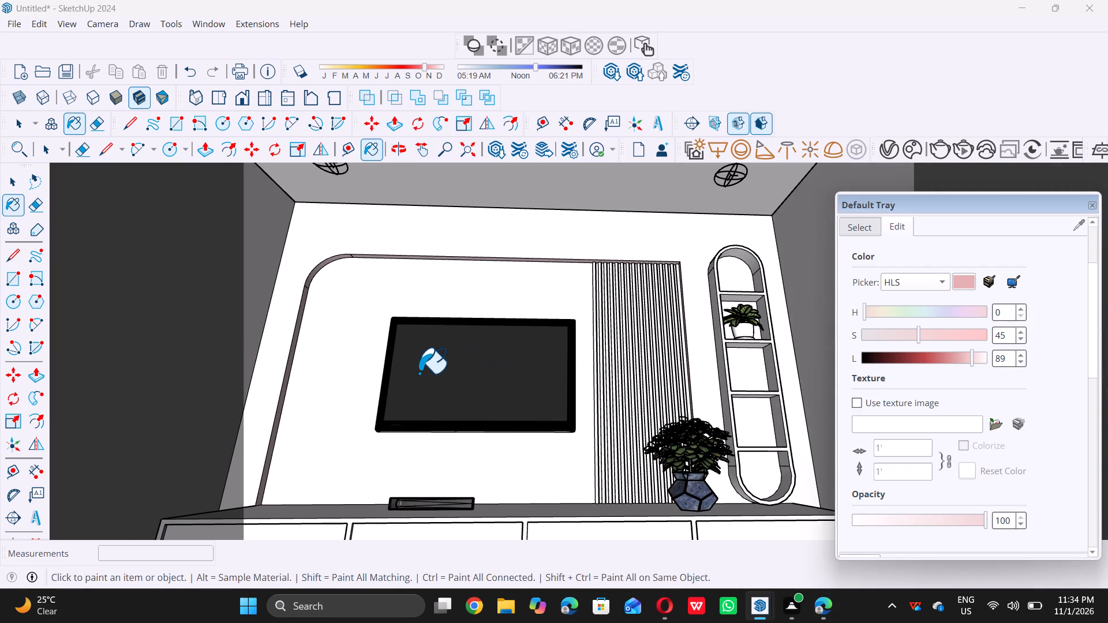
Paint the thin bottom edge face of the wall-mounted TV with the Emissive material.
scroll(419, 373, up, 10)
scroll(406, 374, down, 8)
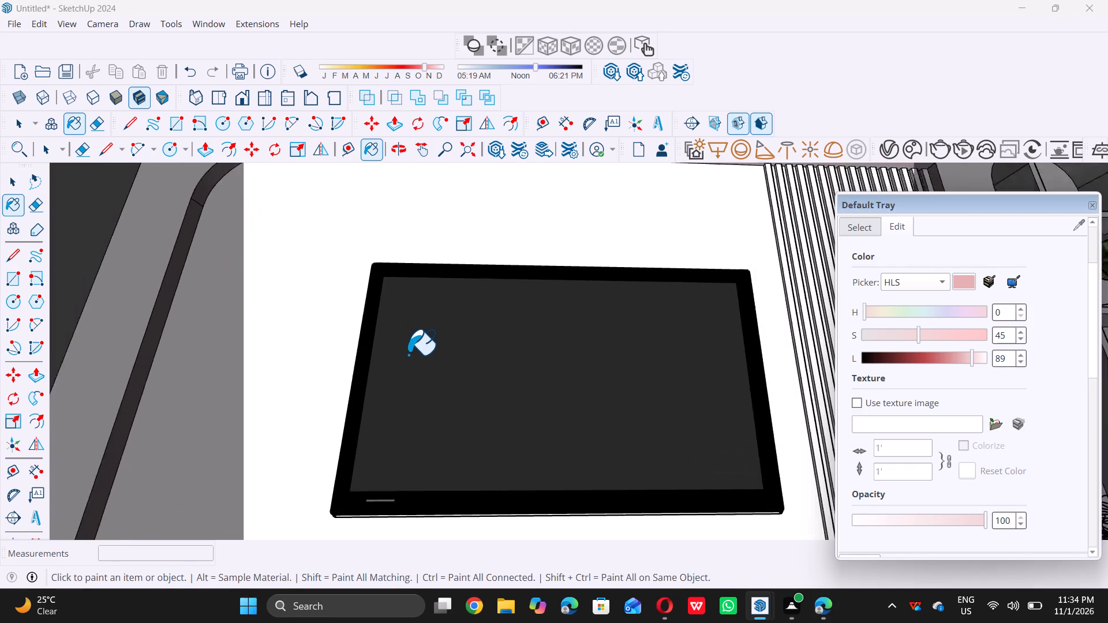
middle_drag(452, 453, 447, 404)
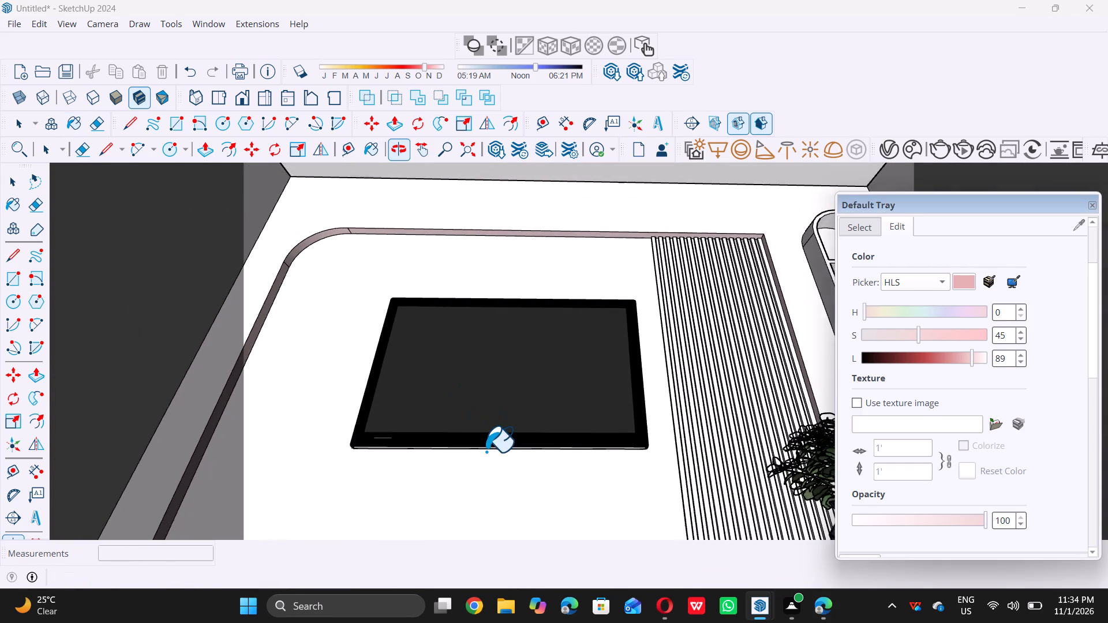
scroll(486, 451, up, 17)
scroll(488, 453, up, 7)
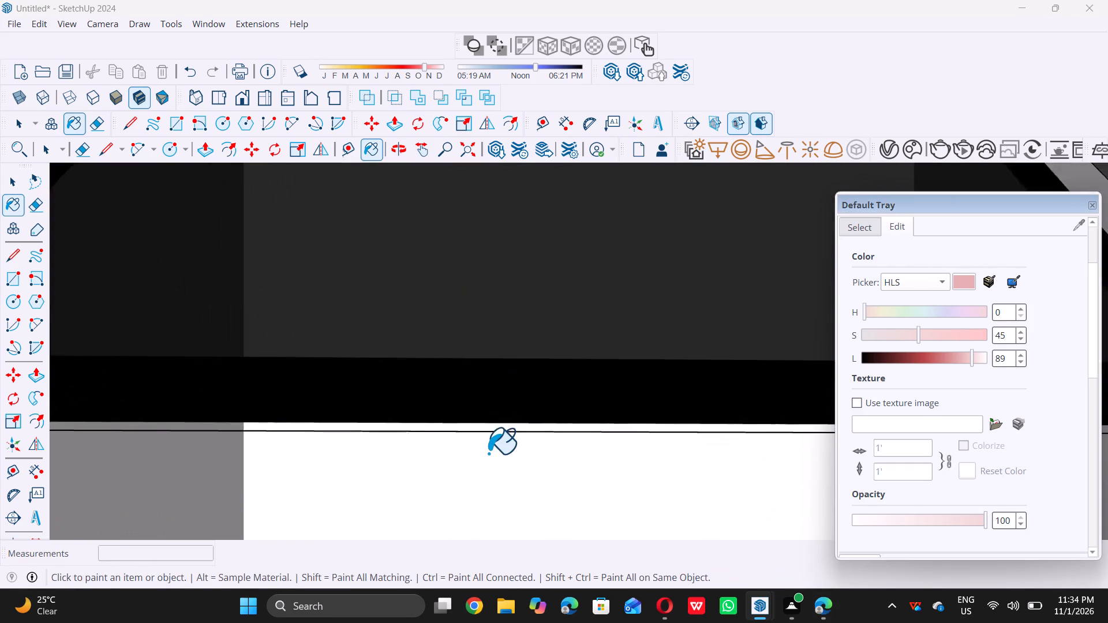
scroll(488, 452, up, 7)
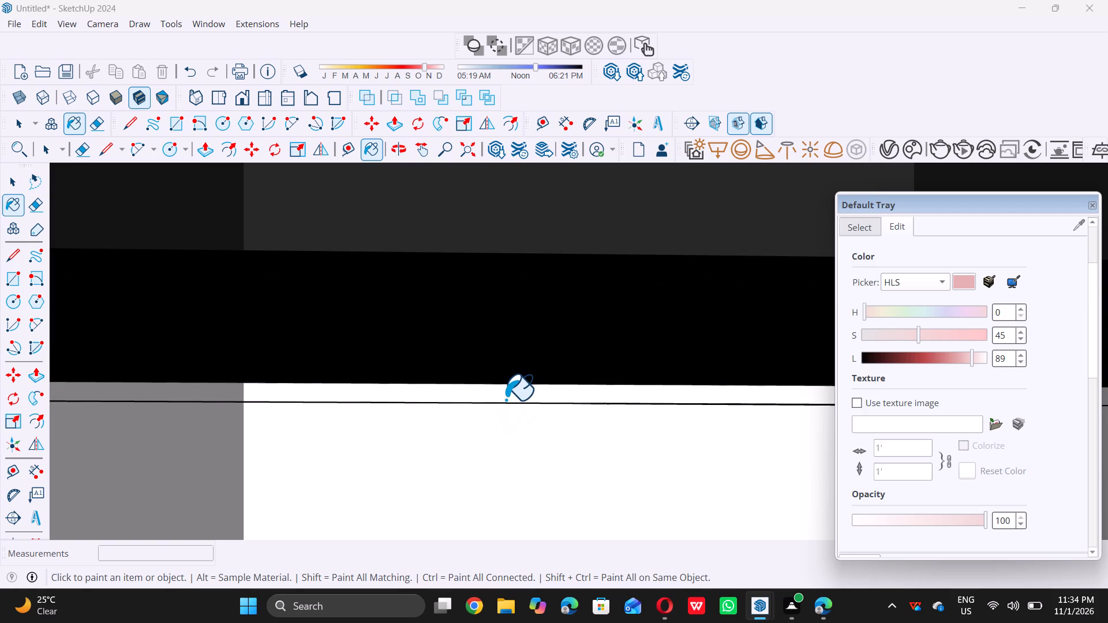
triple_click(506, 399)
click(506, 399)
scroll(511, 395, up, 12)
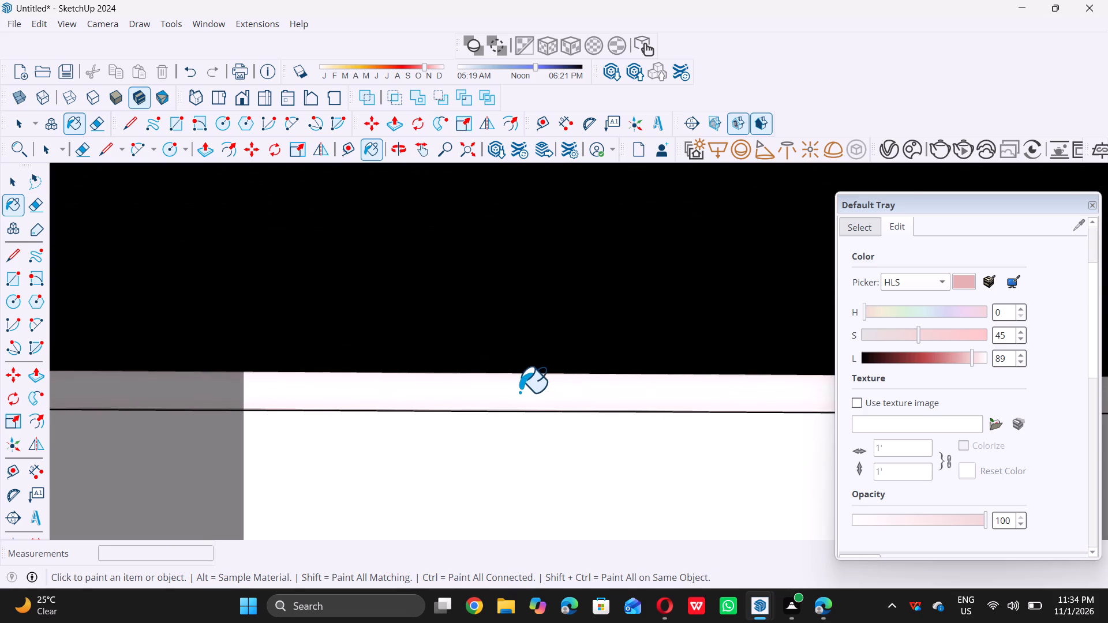
double_click(519, 392)
middle_click(519, 392)
click(519, 392)
scroll(521, 392, down, 16)
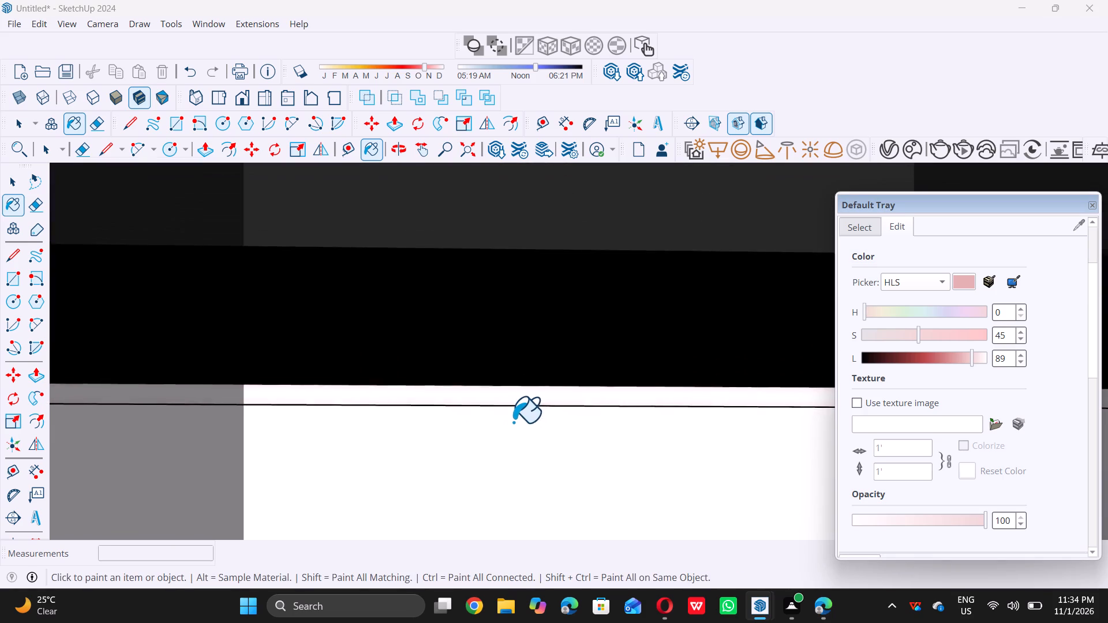
scroll(513, 422, down, 20)
scroll(513, 422, down, 9)
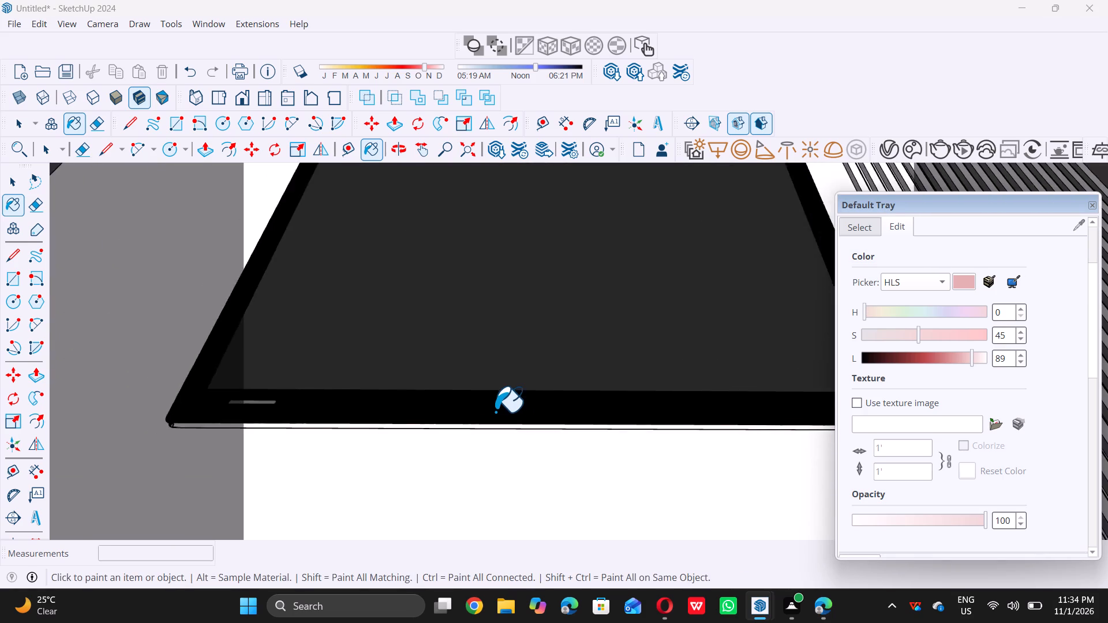
scroll(493, 409, down, 6)
key(space)
Push/Pull the front end face of the room's floor slab outward by about 8' 5 1/4".
scroll(496, 413, down, 3)
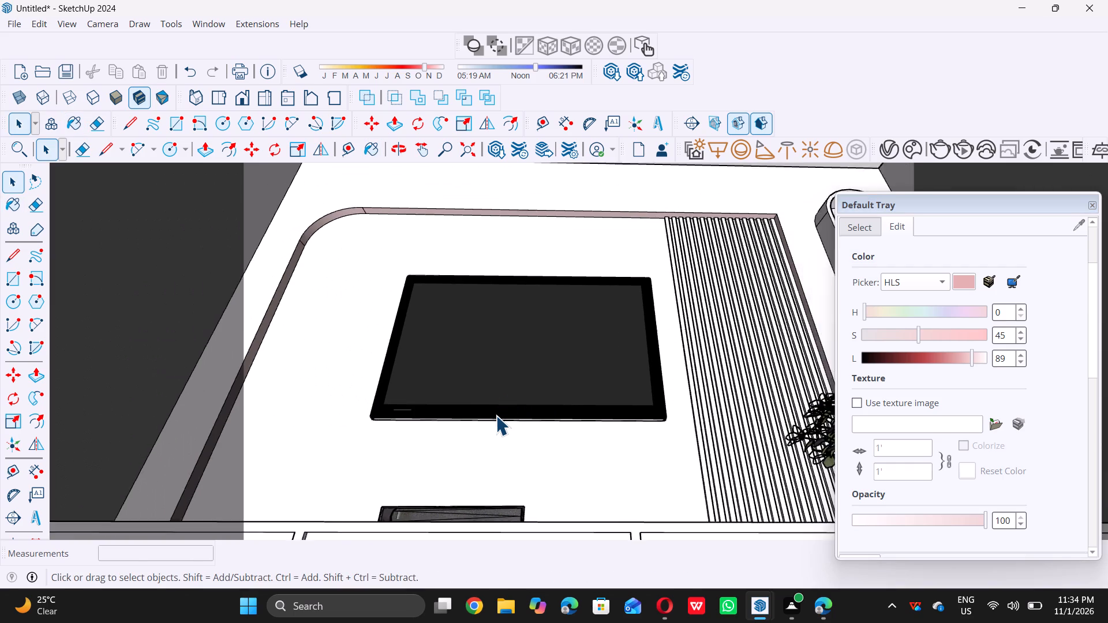
scroll(496, 415, down, 11)
scroll(502, 402, down, 11)
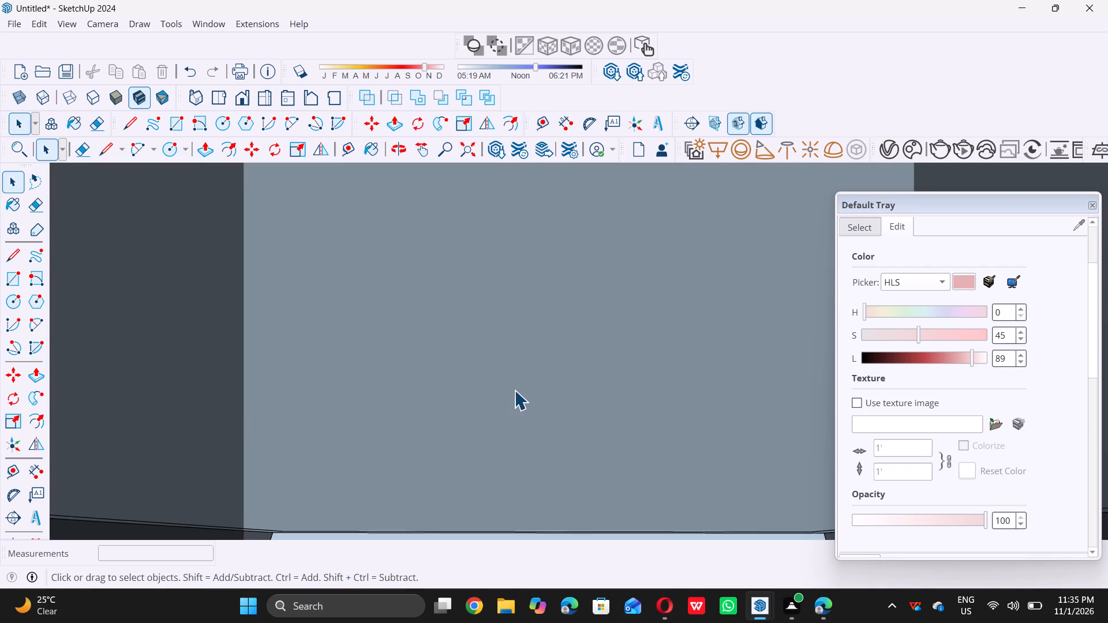
scroll(514, 390, down, 1)
scroll(514, 390, up, 1)
scroll(514, 390, down, 20)
scroll(514, 390, down, 10)
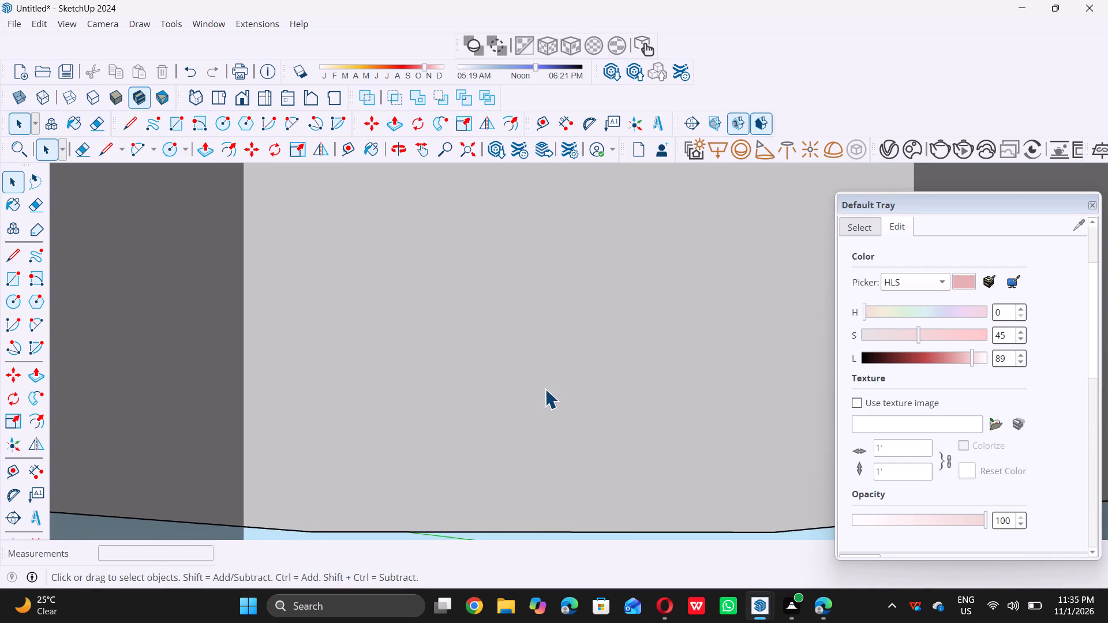
scroll(545, 389, down, 20)
scroll(545, 389, down, 12)
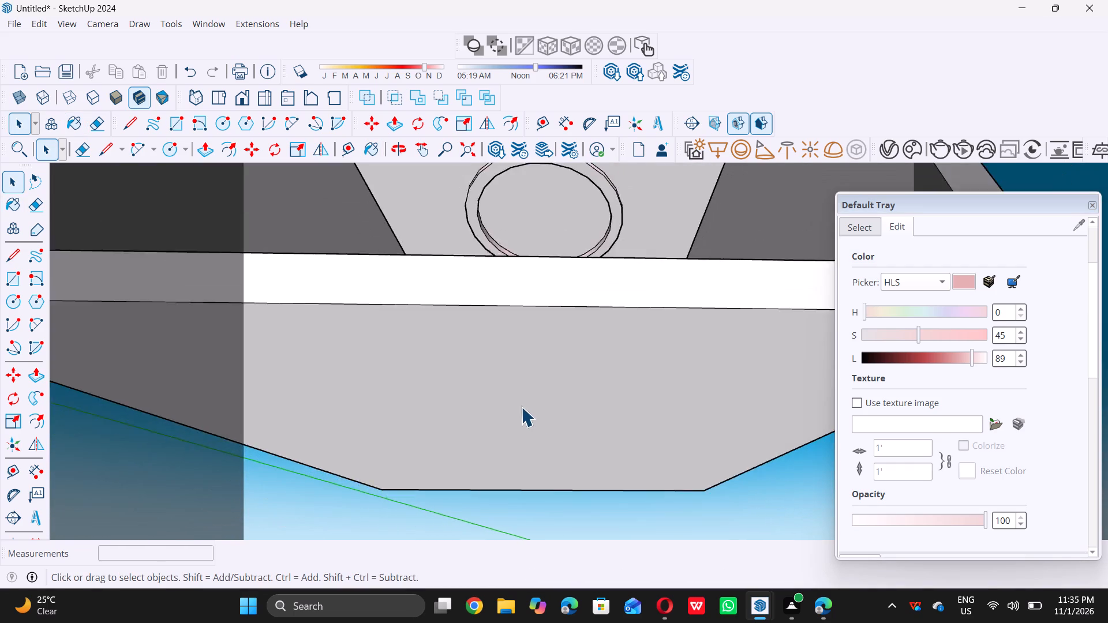
scroll(521, 407, down, 12)
middle_drag(534, 328, 522, 389)
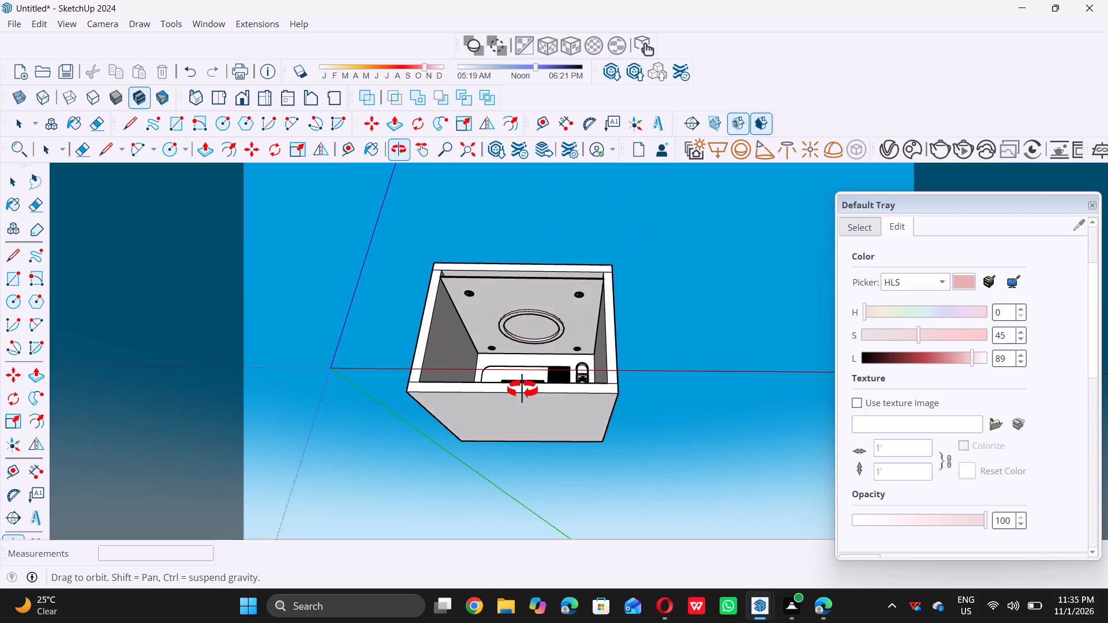
middle_drag(522, 389, 516, 401)
scroll(533, 380, down, 4)
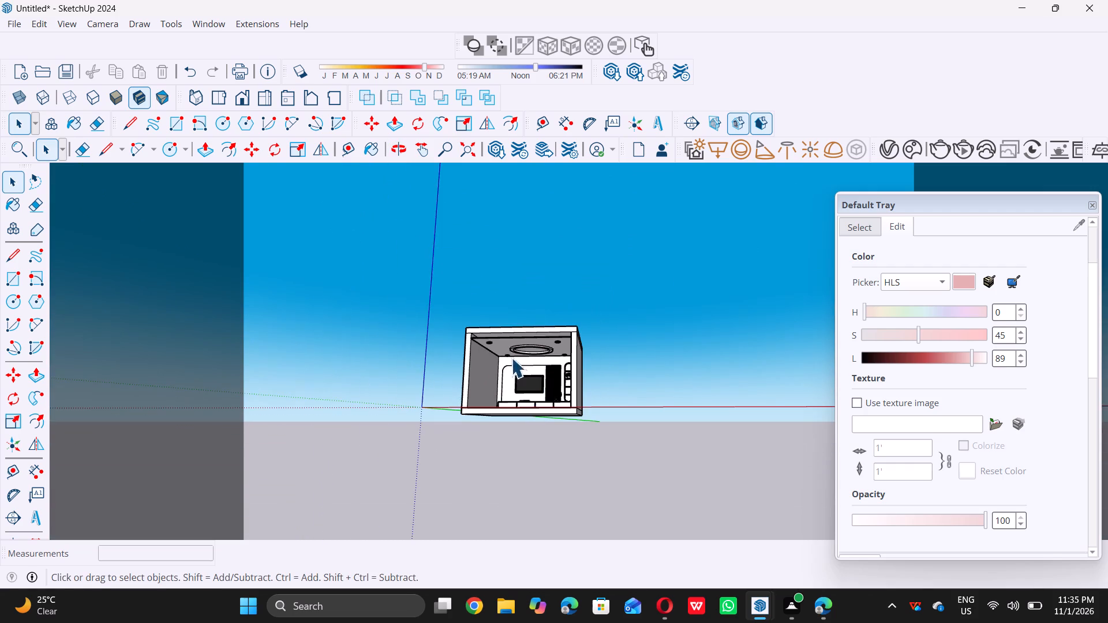
middle_drag(511, 358, 513, 404)
scroll(513, 405, up, 7)
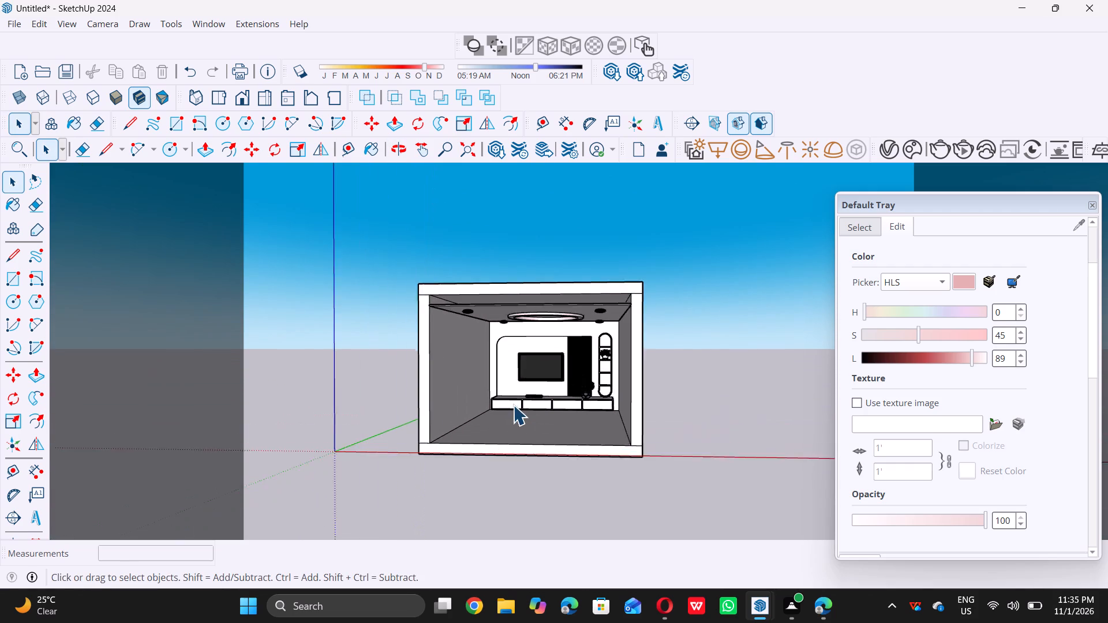
scroll(513, 405, down, 6)
middle_drag(510, 407, 514, 419)
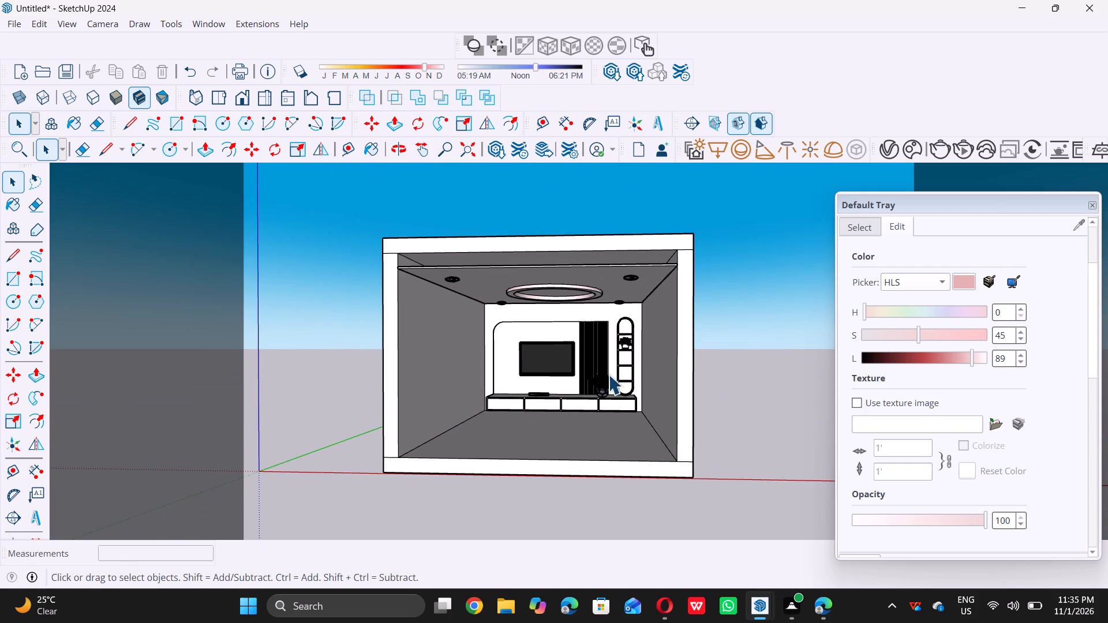
scroll(605, 382, up, 2)
scroll(600, 387, down, 4)
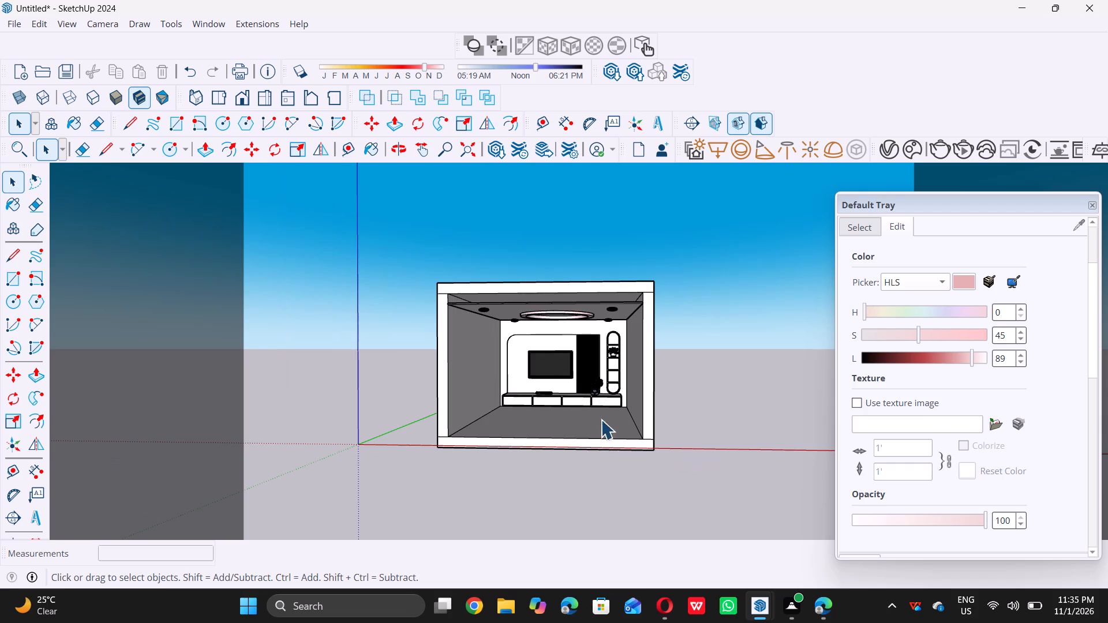
scroll(609, 442, up, 9)
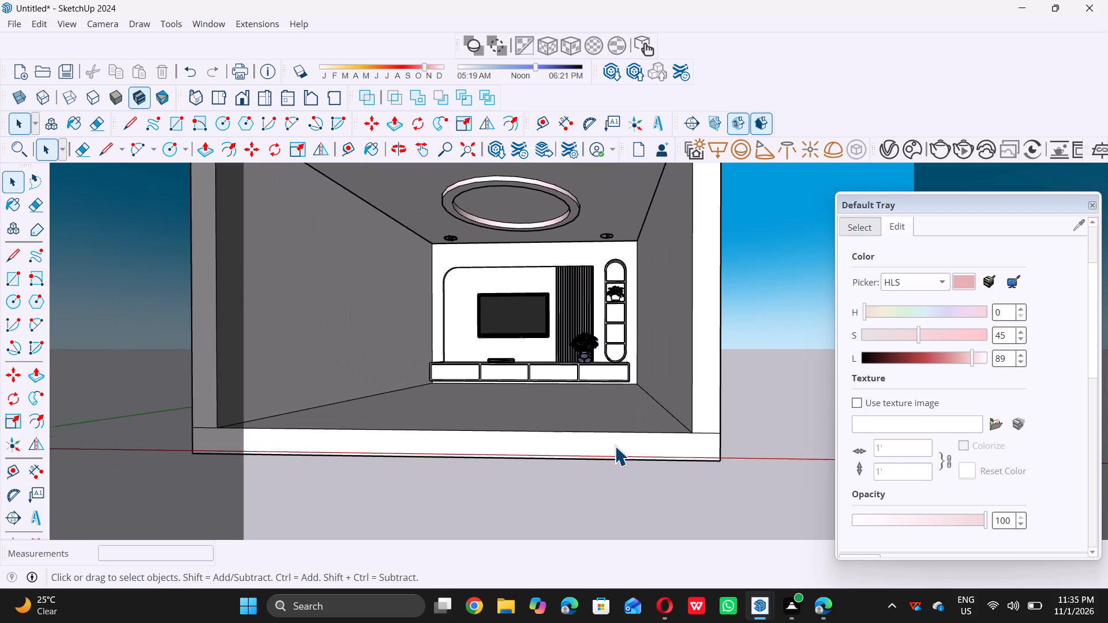
click(616, 446)
key(p)
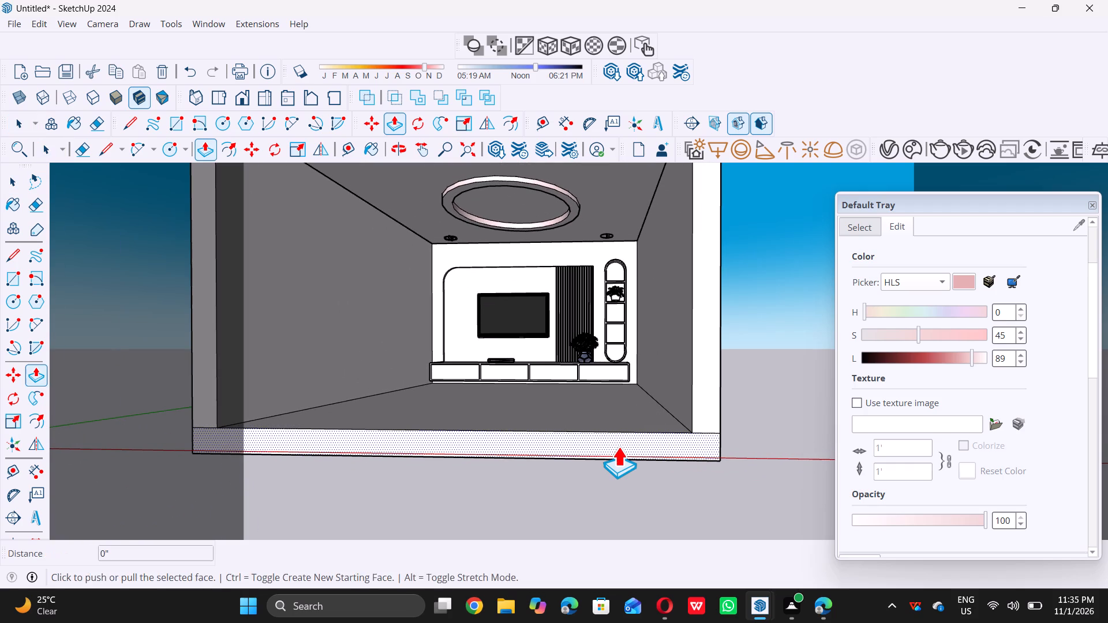
click(618, 446)
scroll(613, 467, down, 13)
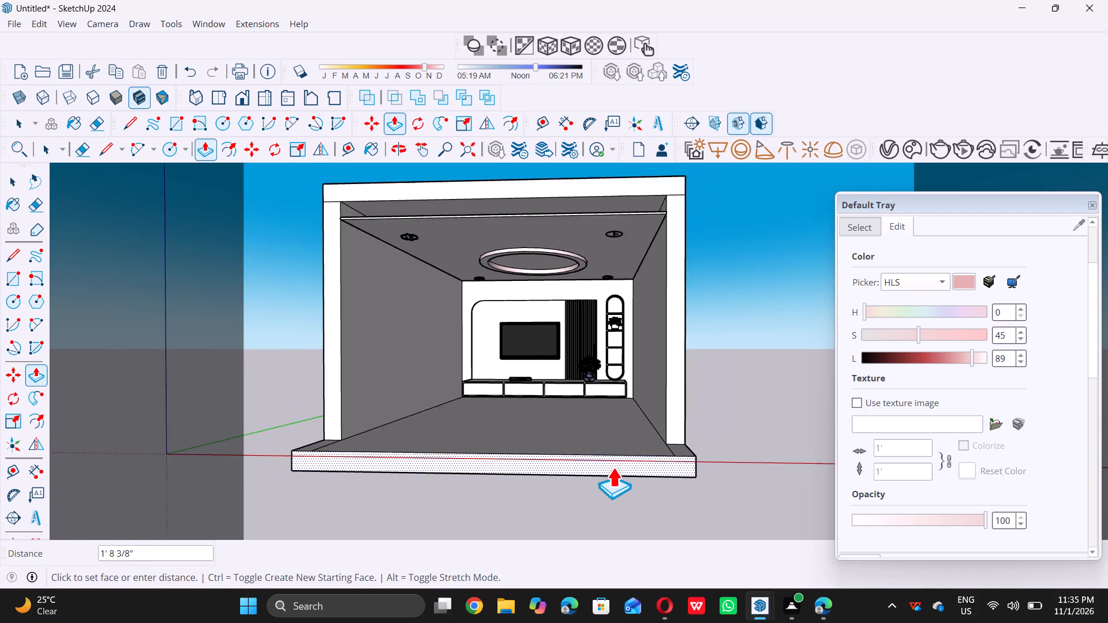
scroll(613, 467, down, 4)
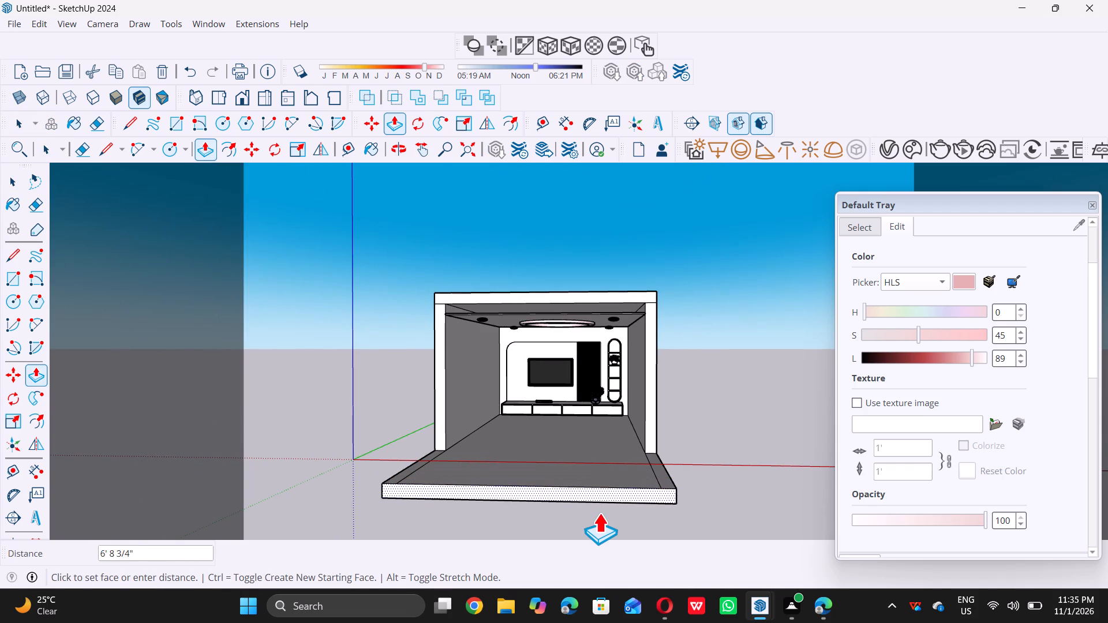
click(599, 514)
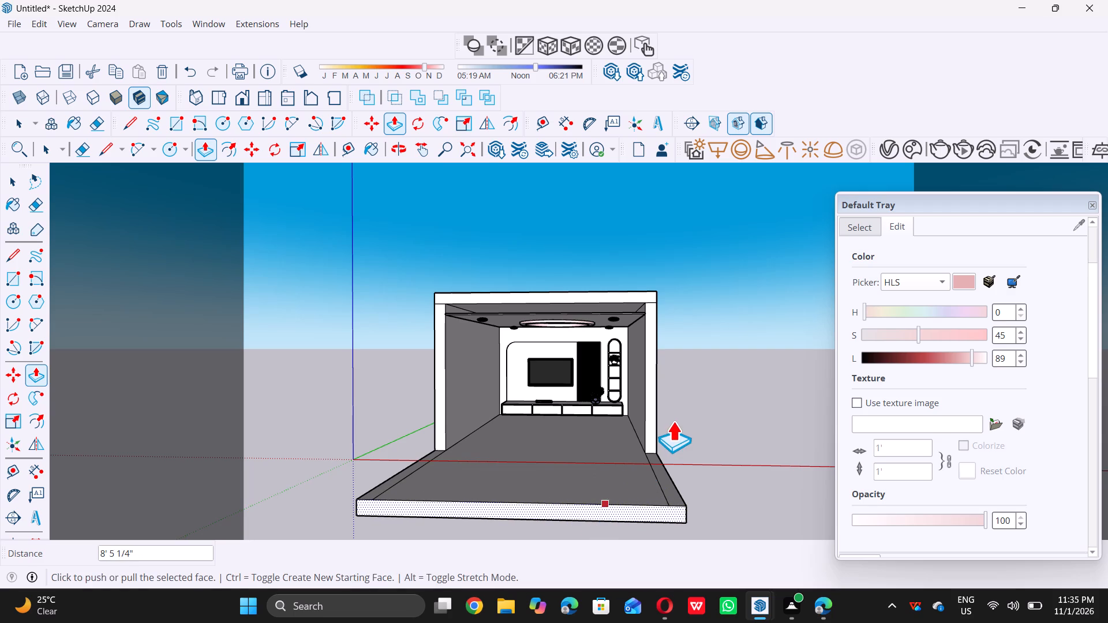
key(space)
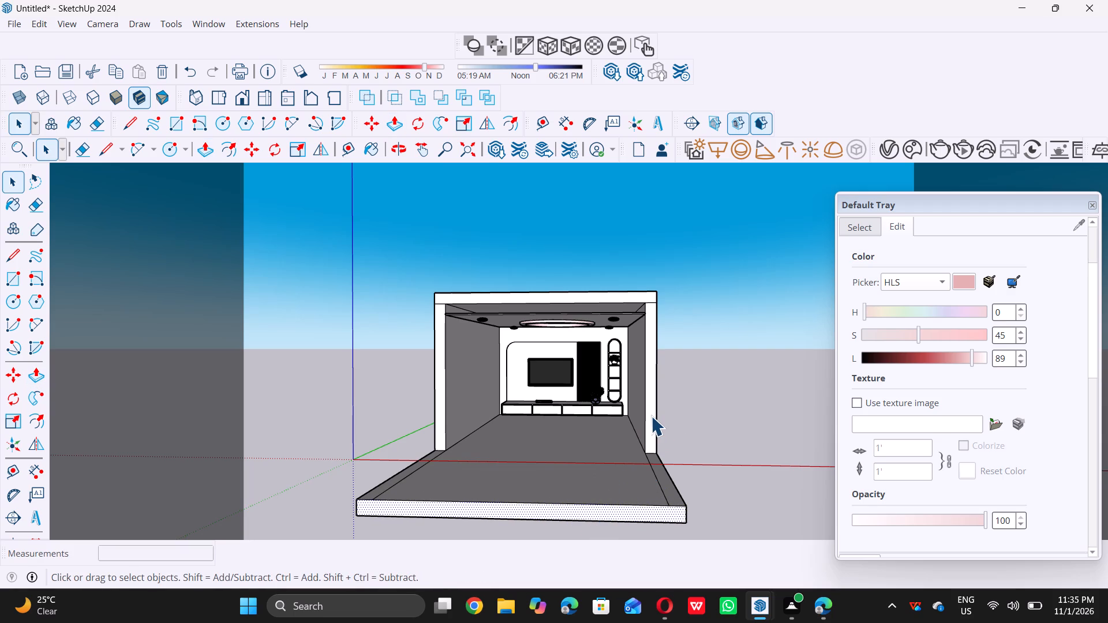
Push/Pull the front end face of the right side wall 8' 5 1/4" outward, flush with the extended floor.
double_click(651, 414)
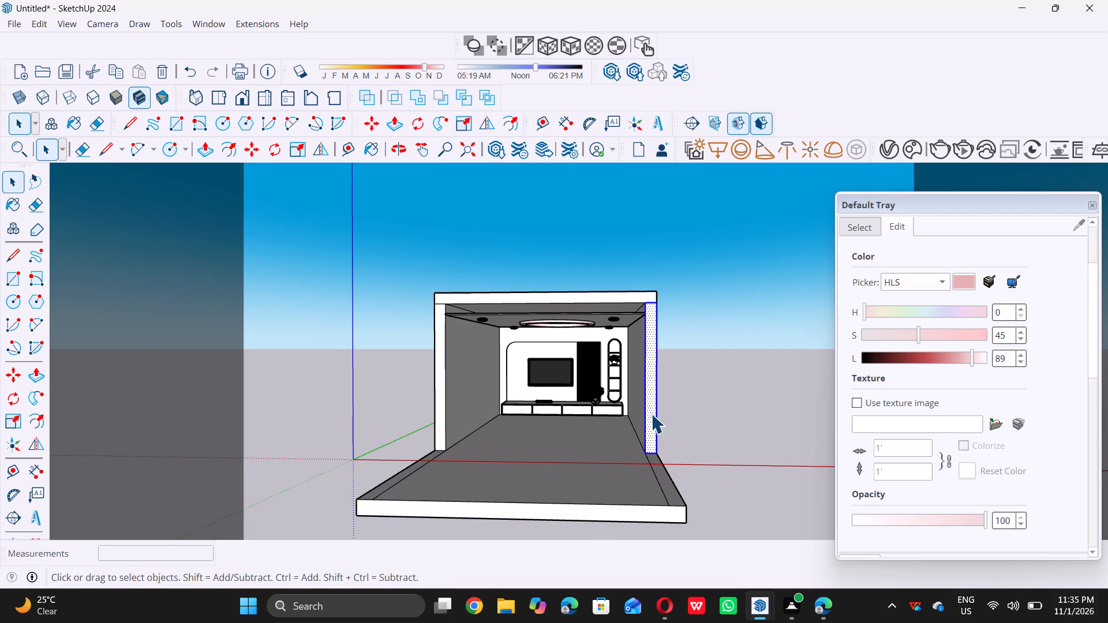
key(p)
click(651, 414)
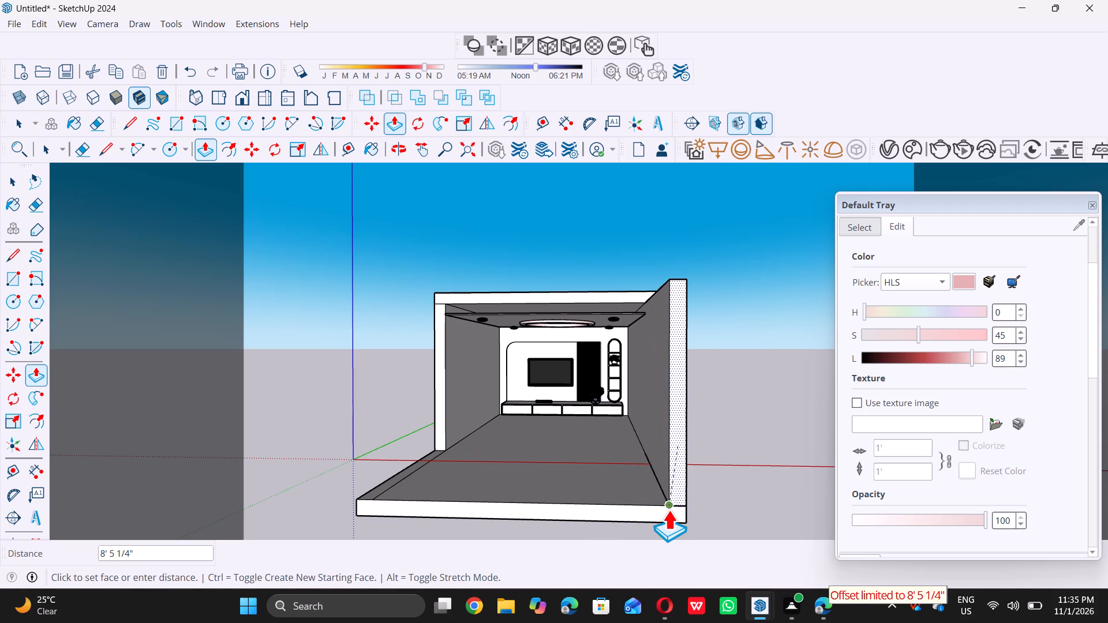
click(668, 510)
key(space)
Push/Pull the front end face of the left side wall 8' 5 1/4" outward to the floor's front edge.
scroll(425, 398, up, 1)
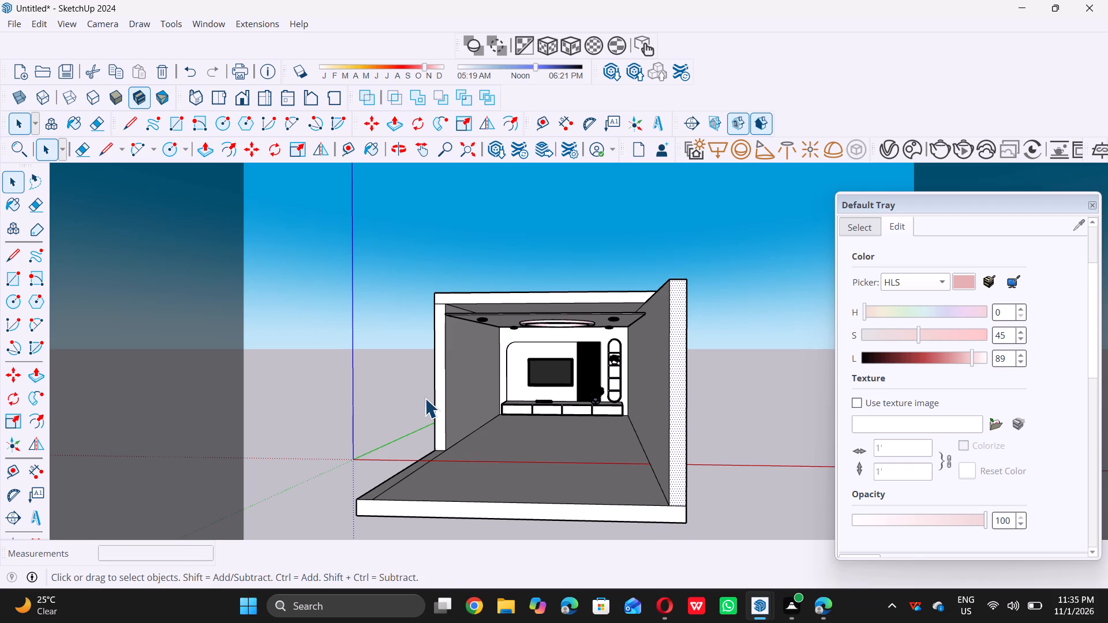
click(441, 398)
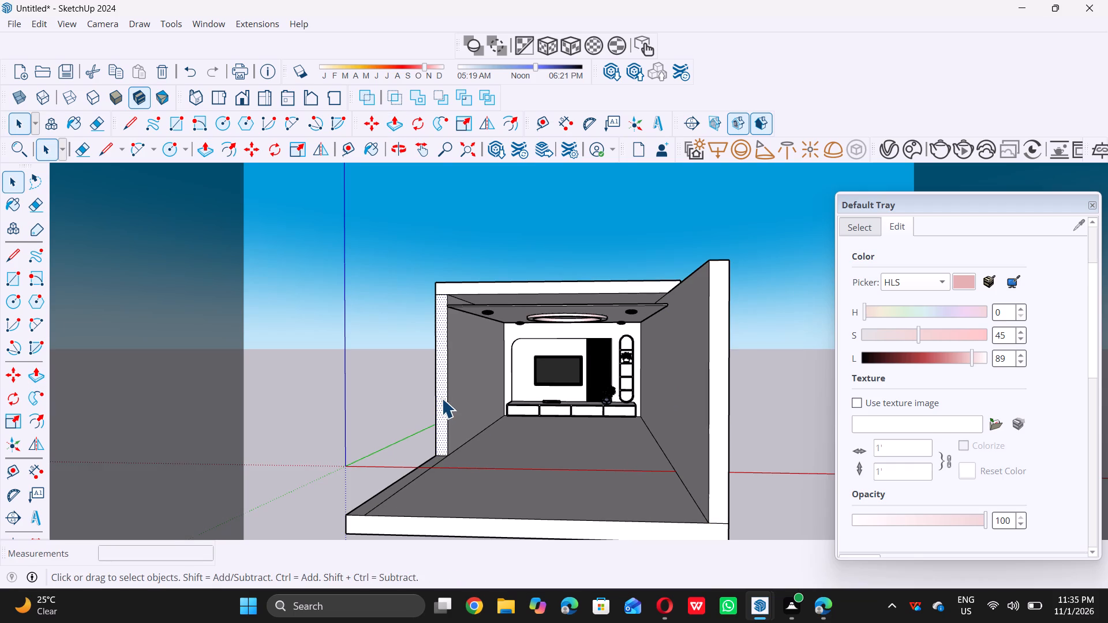
key(p)
click(447, 396)
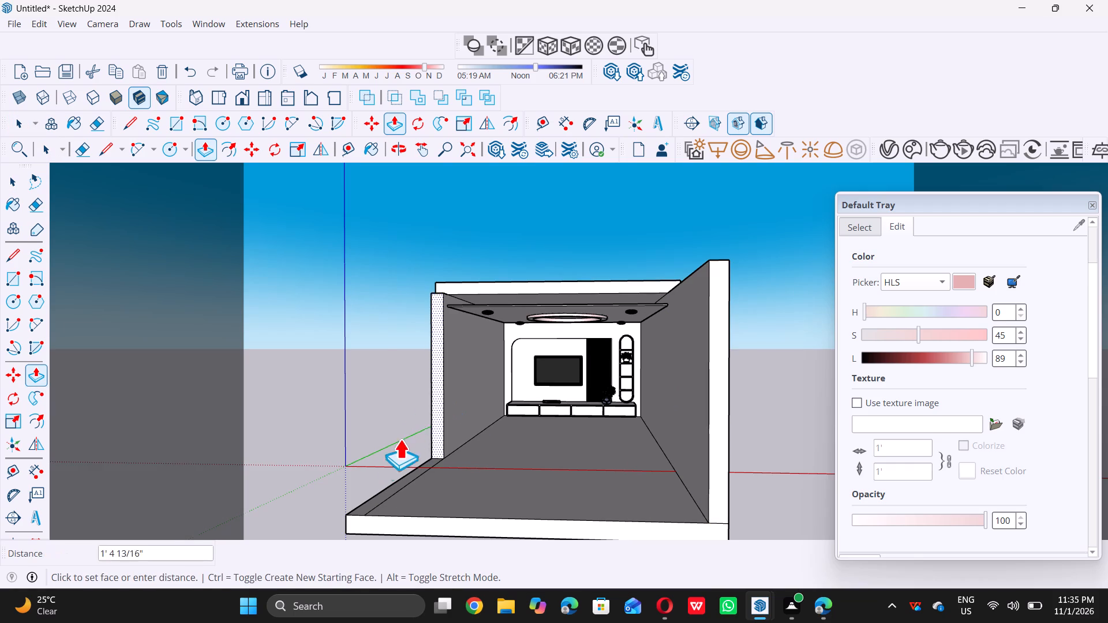
double_click(376, 497)
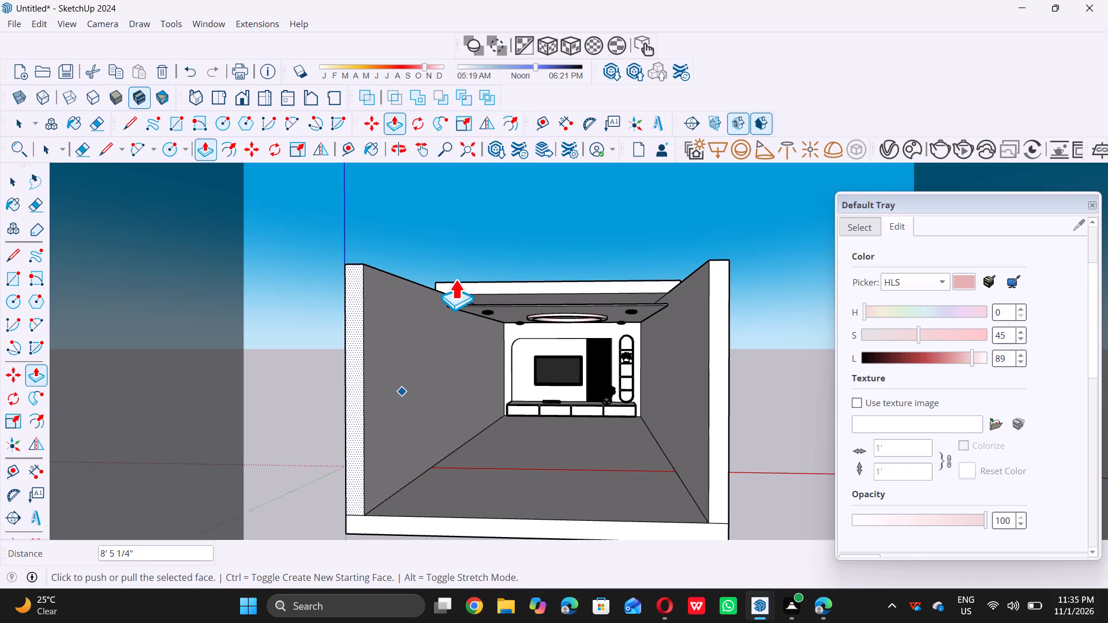
Push/Pull the front face of the roof slab outward until it is flush with the extended side walls.
scroll(455, 279, up, 6)
key(space)
scroll(474, 277, up, 5)
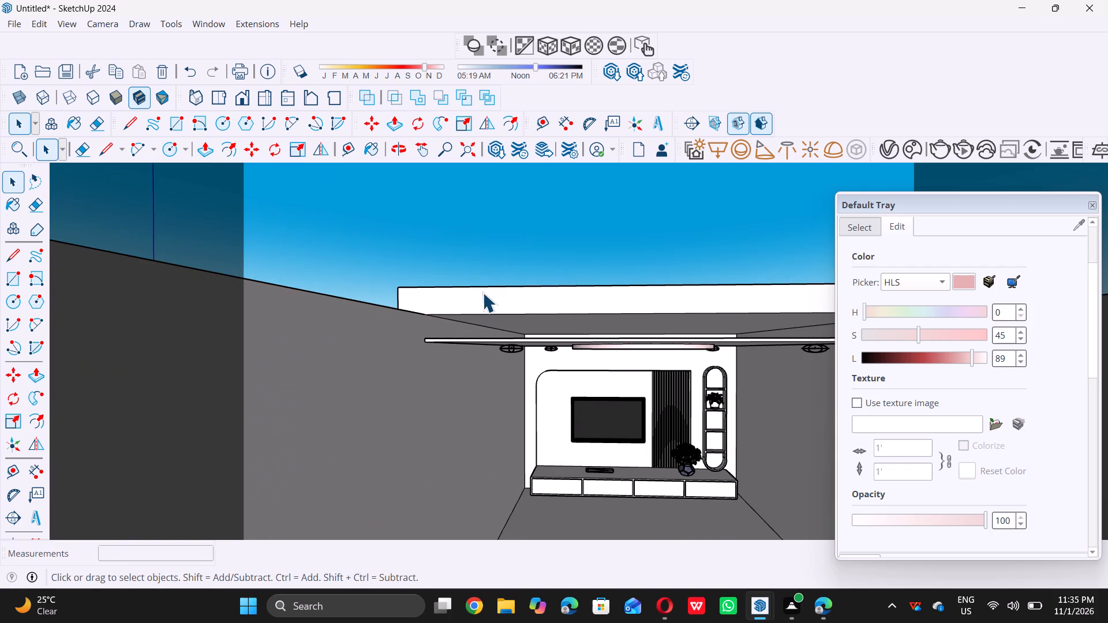
triple_click(483, 297)
click(483, 297)
key(p)
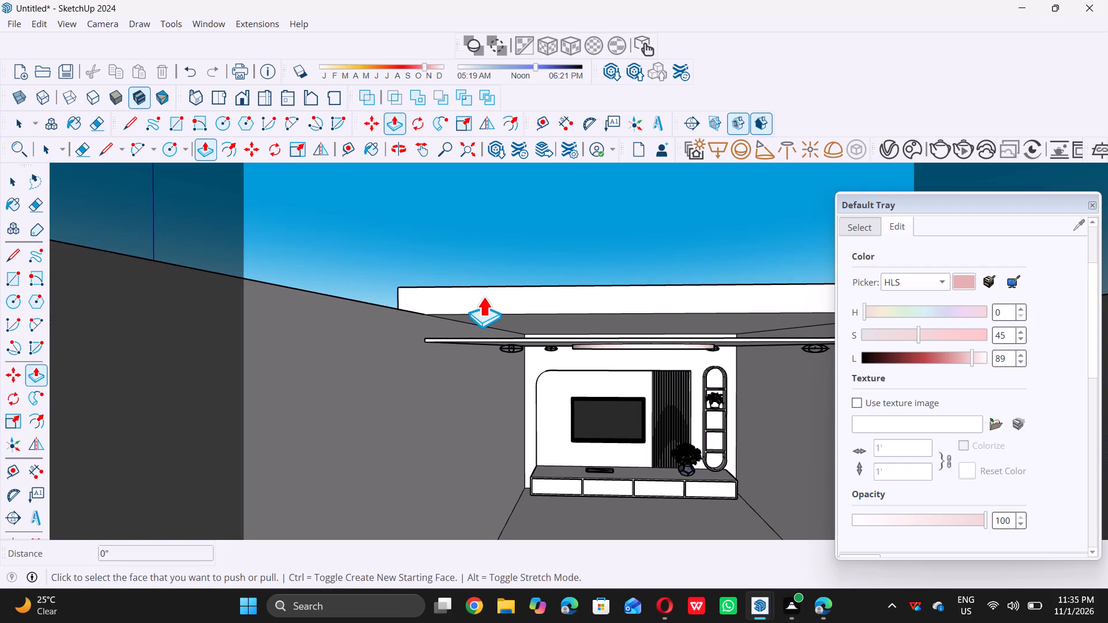
click(487, 291)
scroll(418, 311, down, 6)
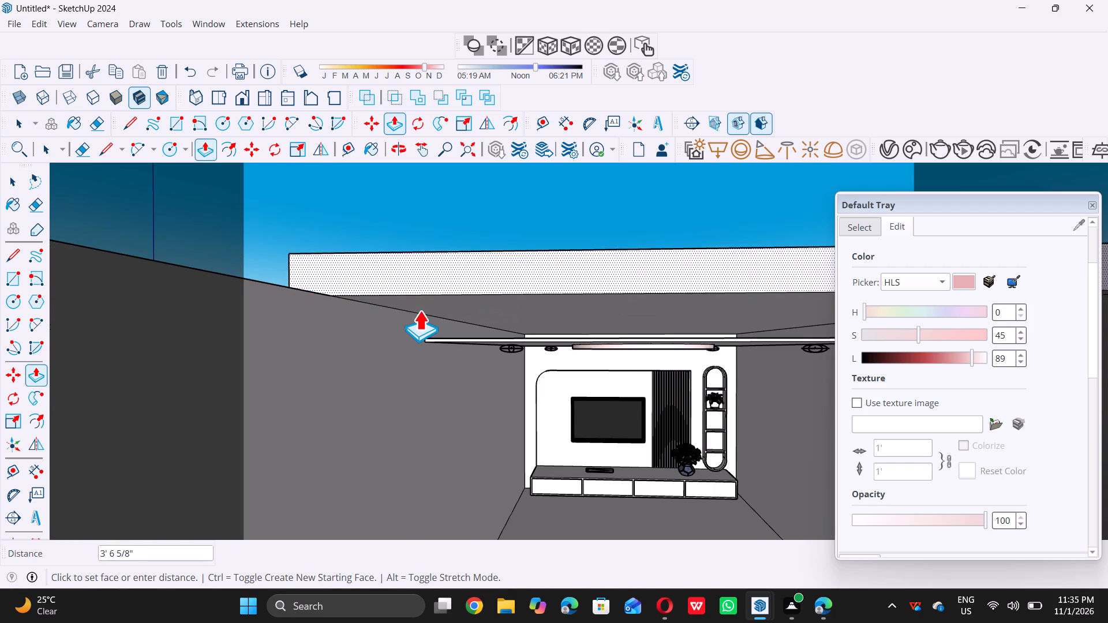
scroll(420, 310, down, 14)
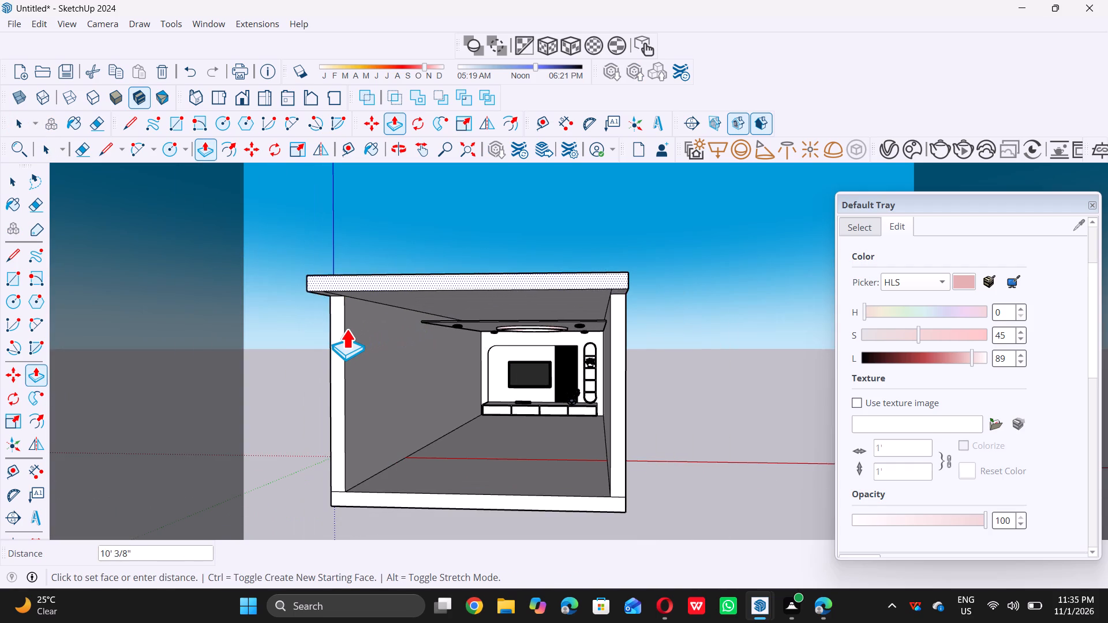
click(345, 335)
key(space)
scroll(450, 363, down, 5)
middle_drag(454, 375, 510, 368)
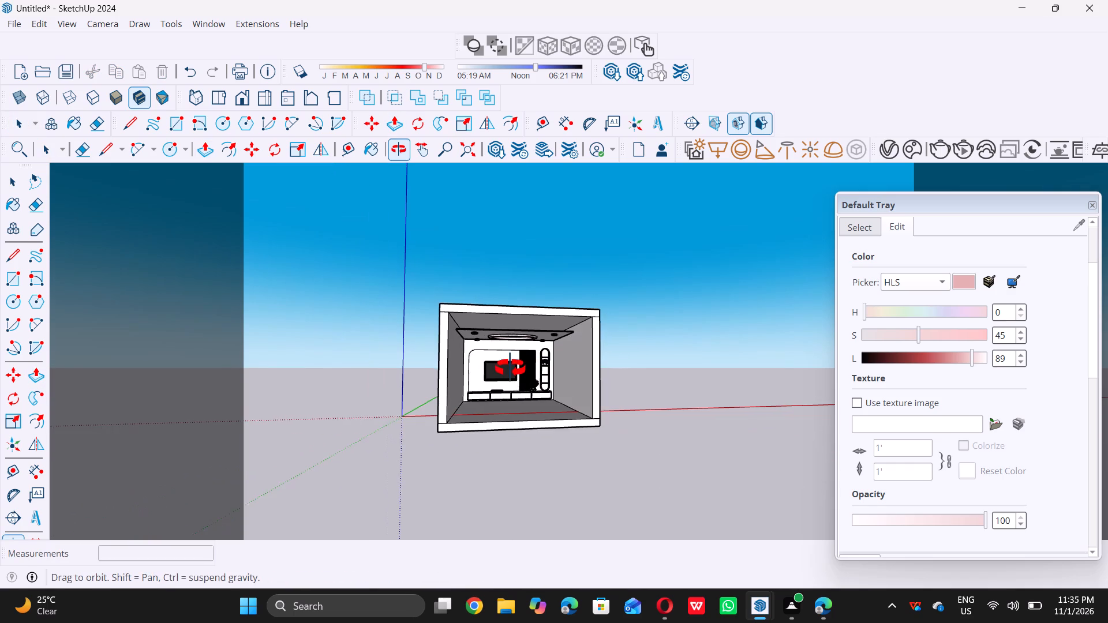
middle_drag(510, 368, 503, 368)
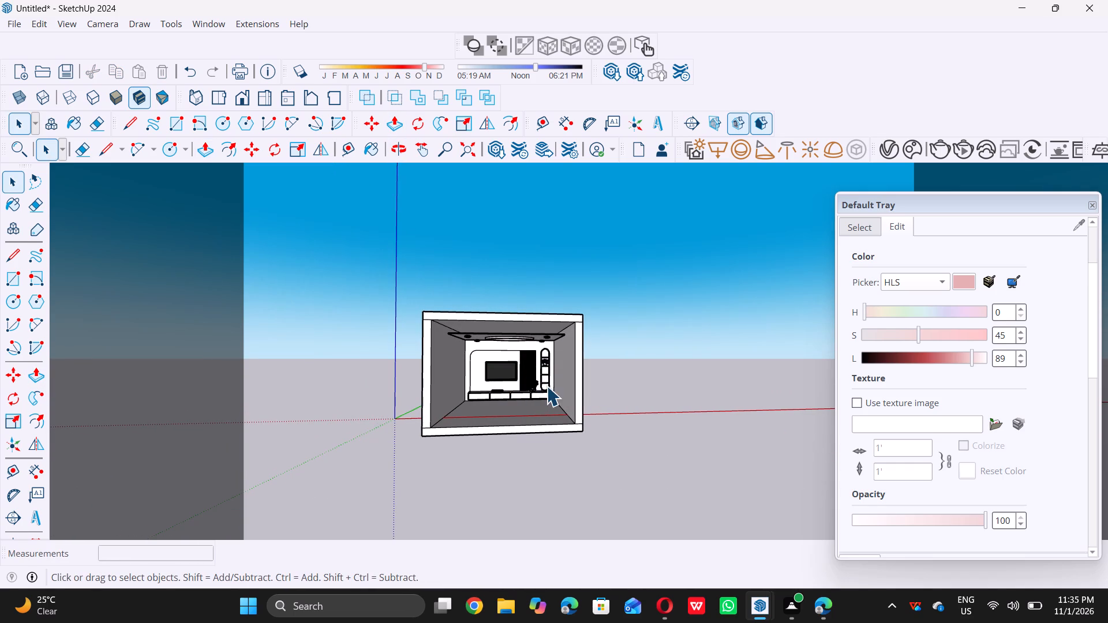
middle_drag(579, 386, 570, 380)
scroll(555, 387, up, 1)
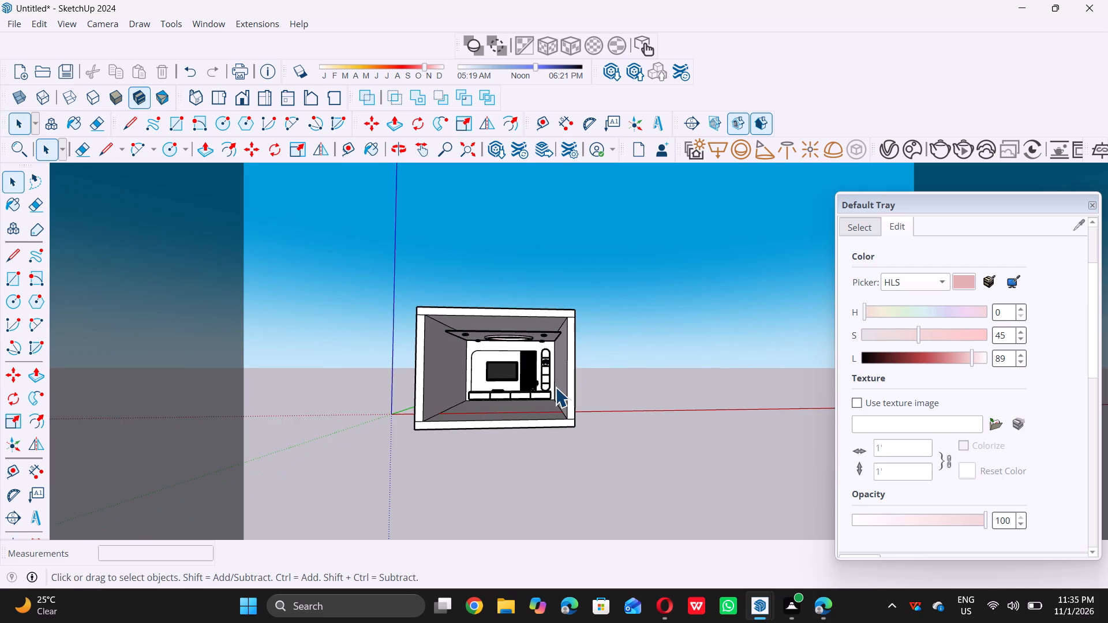
Examine the extended room from the front, checking the side walls, roof, false ceiling and TV wall.
scroll(555, 387, up, 2)
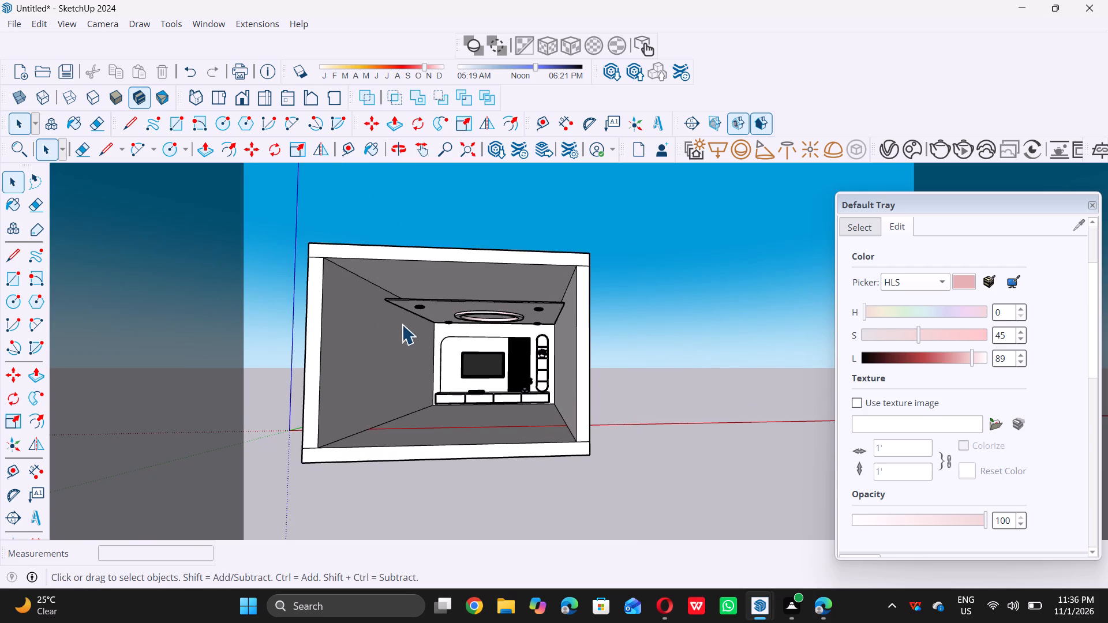
middle_drag(383, 334, 390, 335)
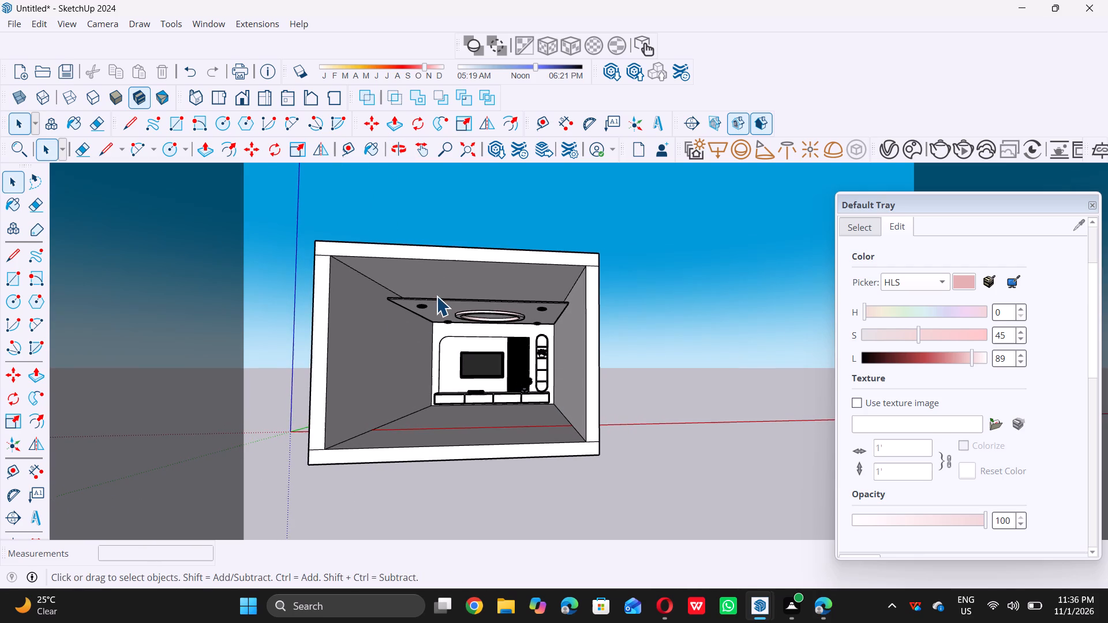
scroll(440, 305, up, 7)
scroll(431, 311, down, 5)
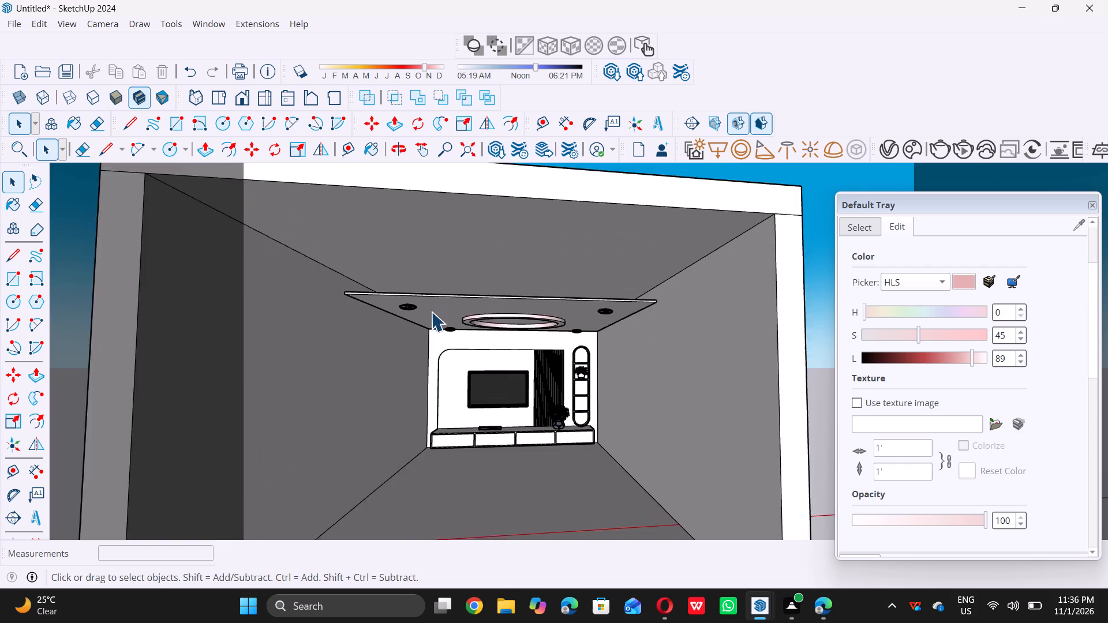
scroll(431, 311, down, 8)
middle_drag(433, 343, 439, 324)
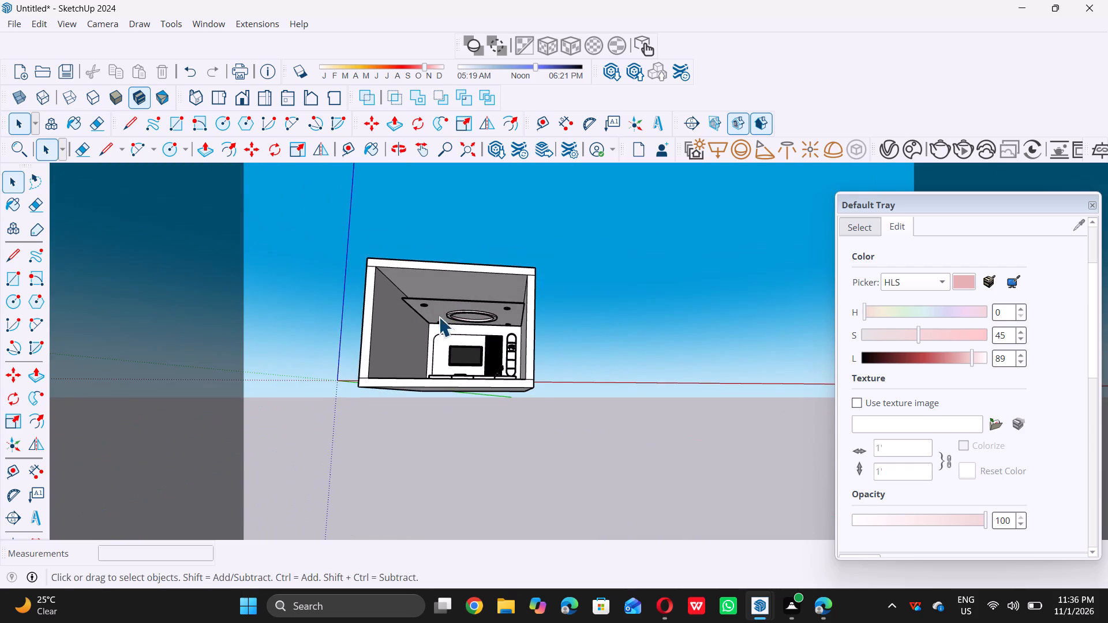
middle_drag(441, 291, 441, 329)
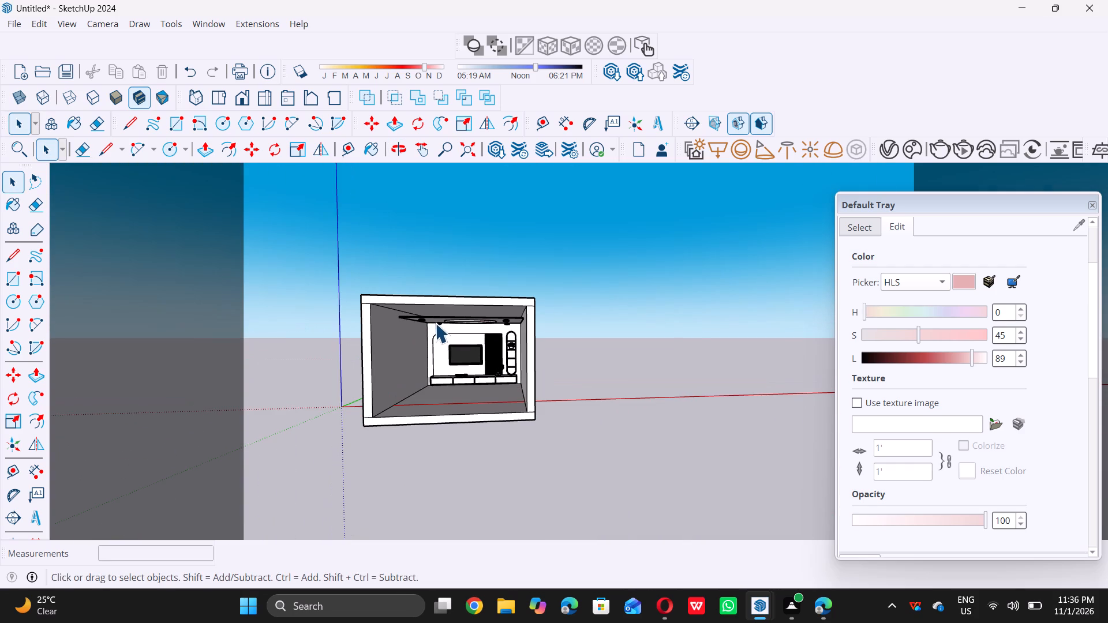
scroll(438, 332, up, 2)
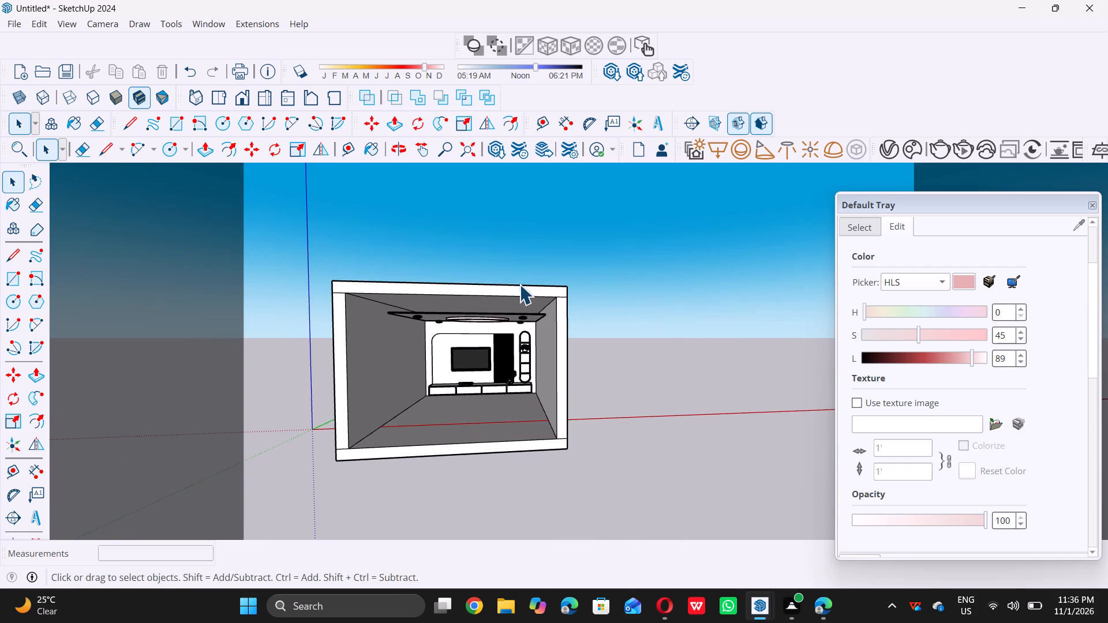
scroll(530, 273, down, 4)
middle_drag(495, 320, 440, 374)
middle_drag(431, 376, 463, 329)
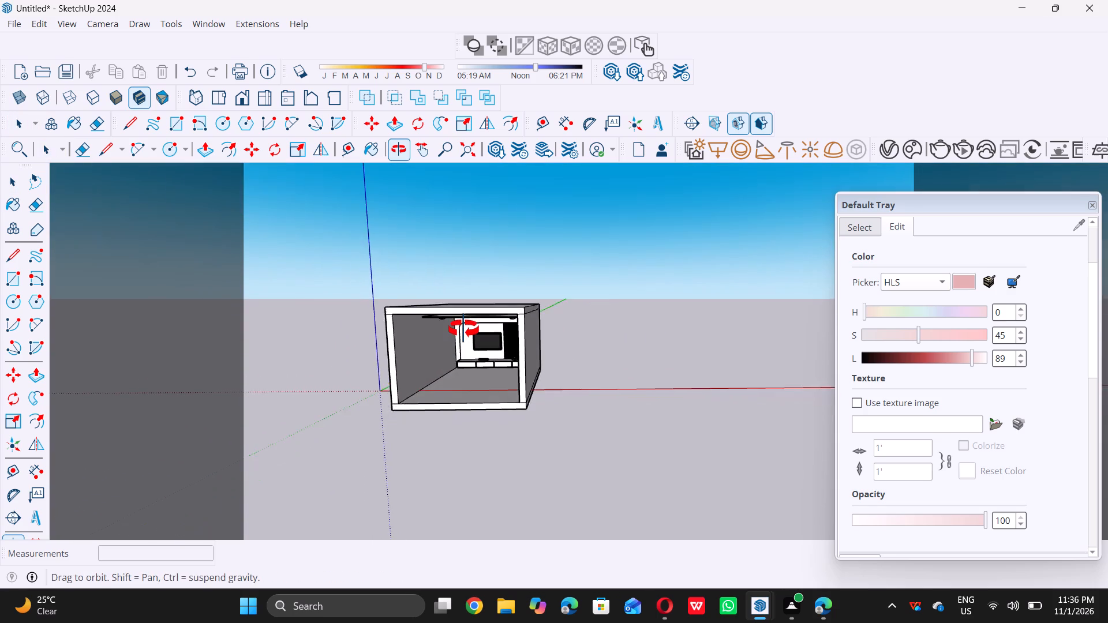
middle_drag(463, 329, 480, 314)
scroll(486, 327, up, 7)
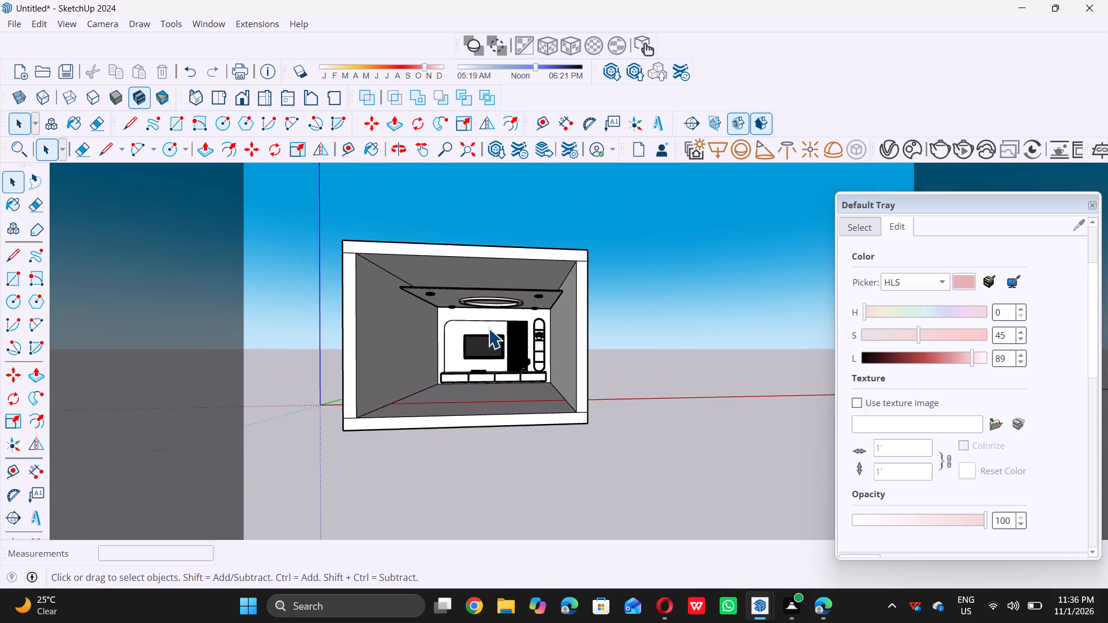
scroll(488, 328, up, 1)
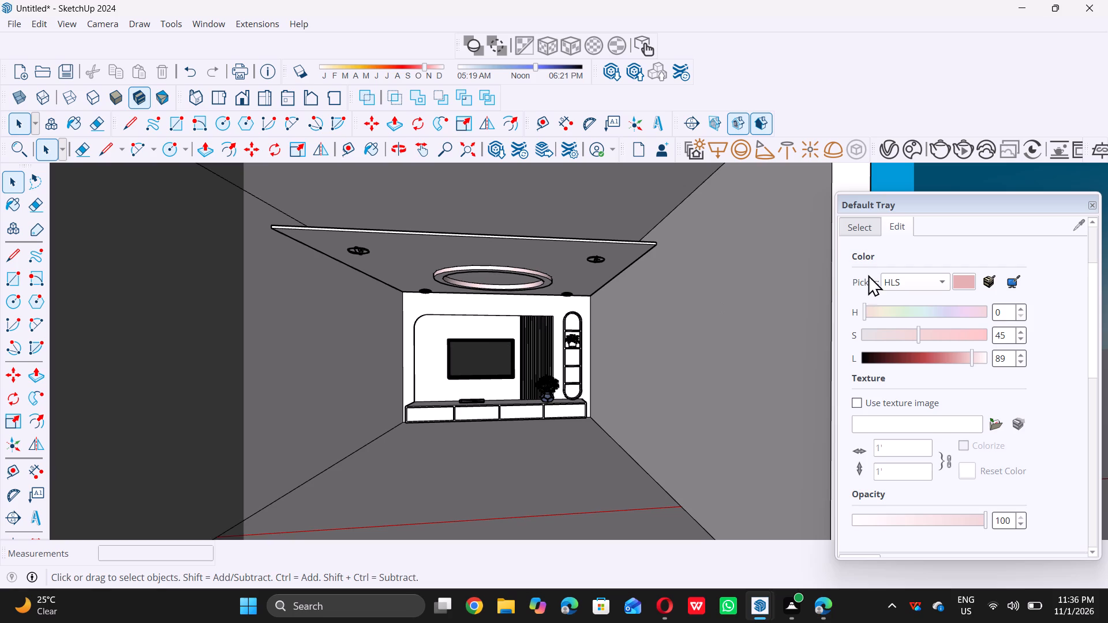
Paint the inner faces of both side walls with the salmon swatch from the Colors-Named material collection.
scroll(963, 301, up, 12)
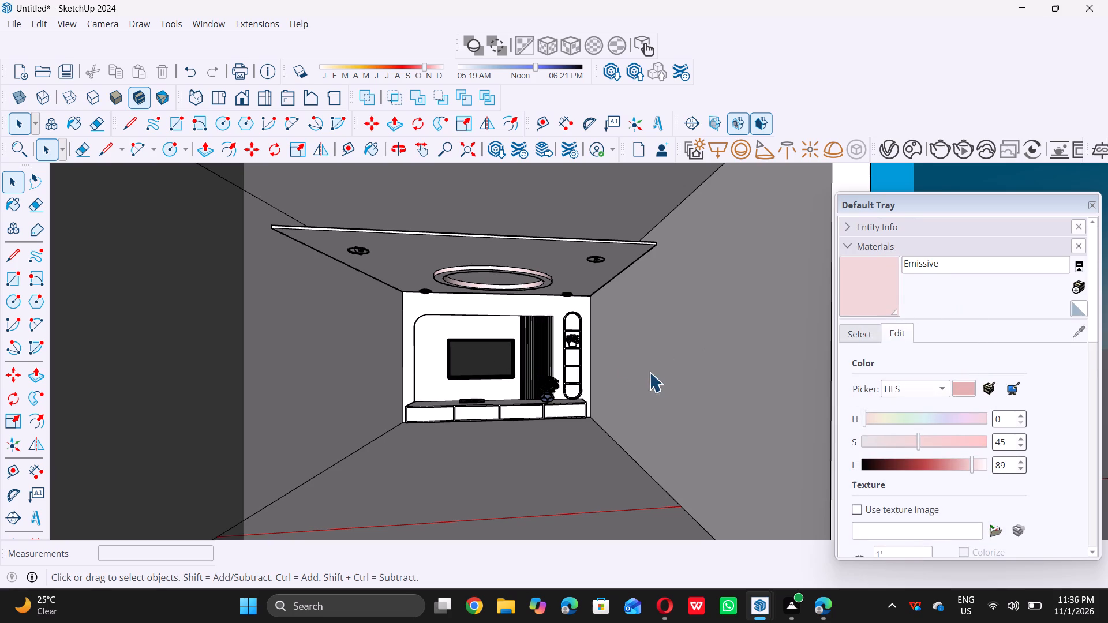
scroll(504, 382, down, 3)
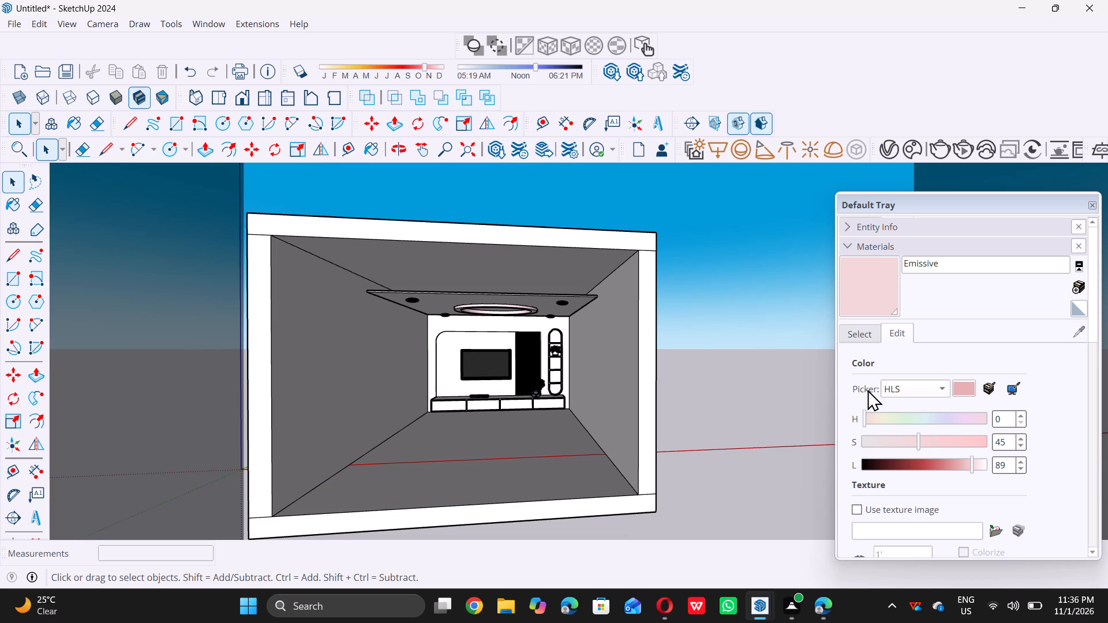
scroll(934, 393, down, 5)
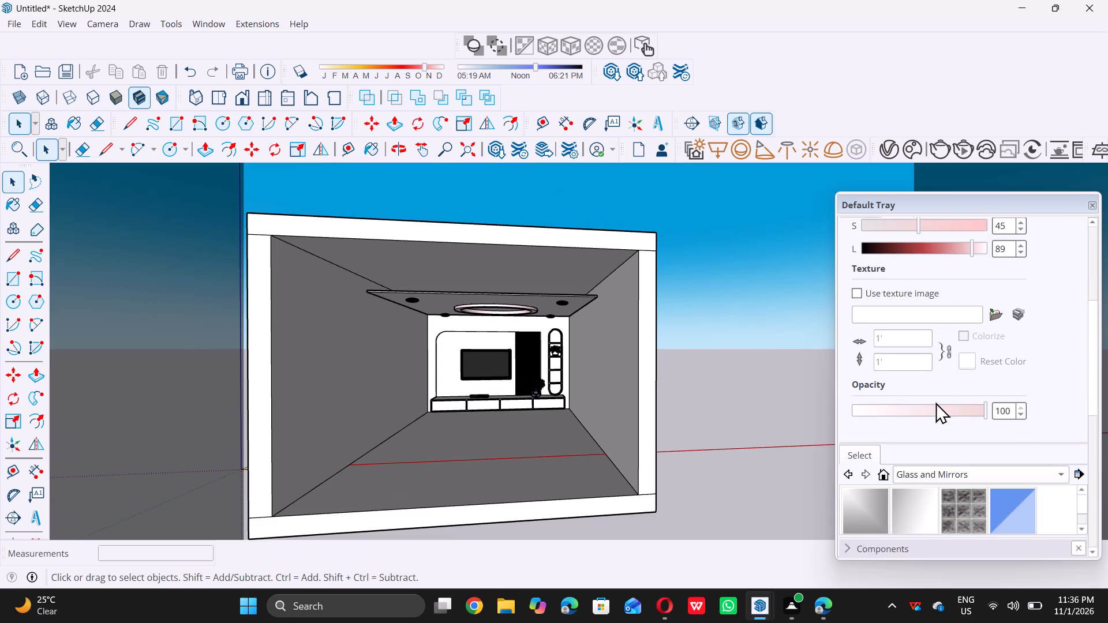
scroll(935, 403, down, 4)
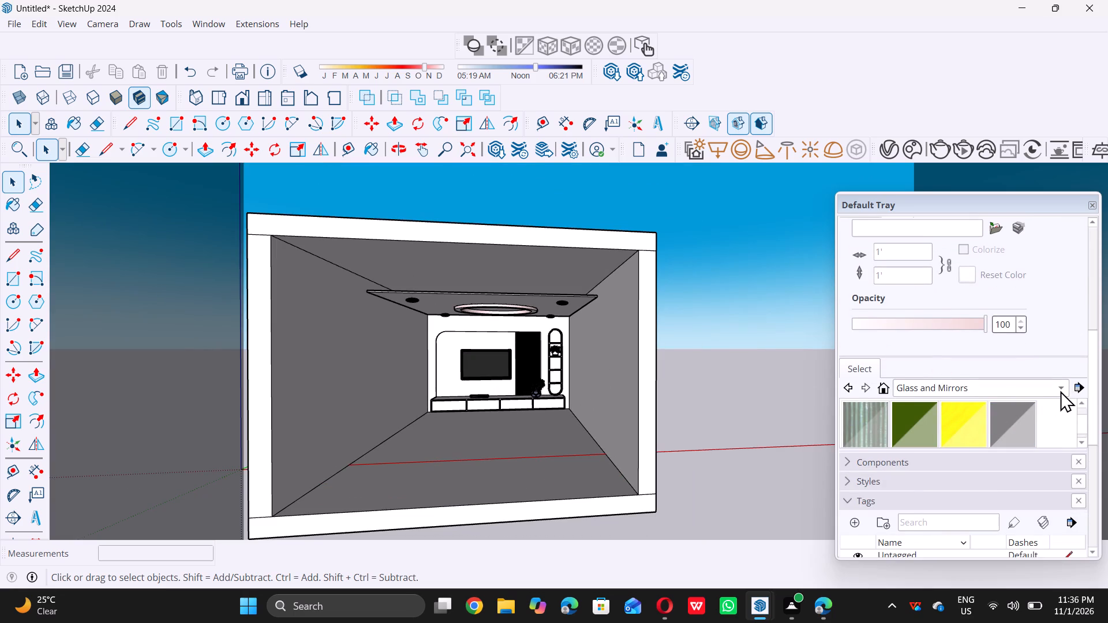
double_click(1060, 391)
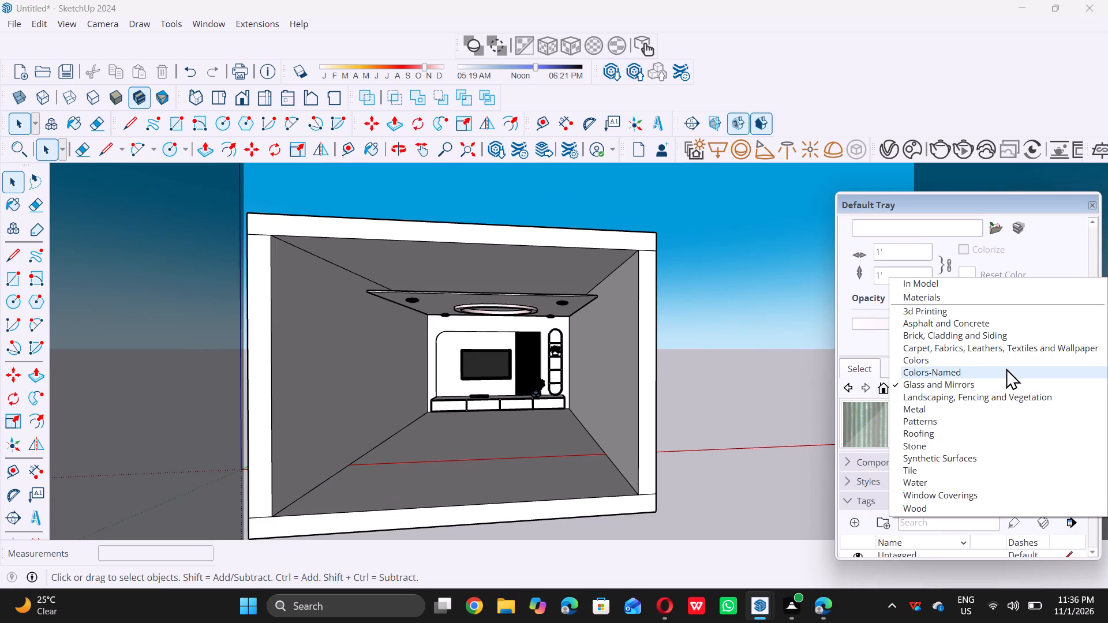
click(1005, 371)
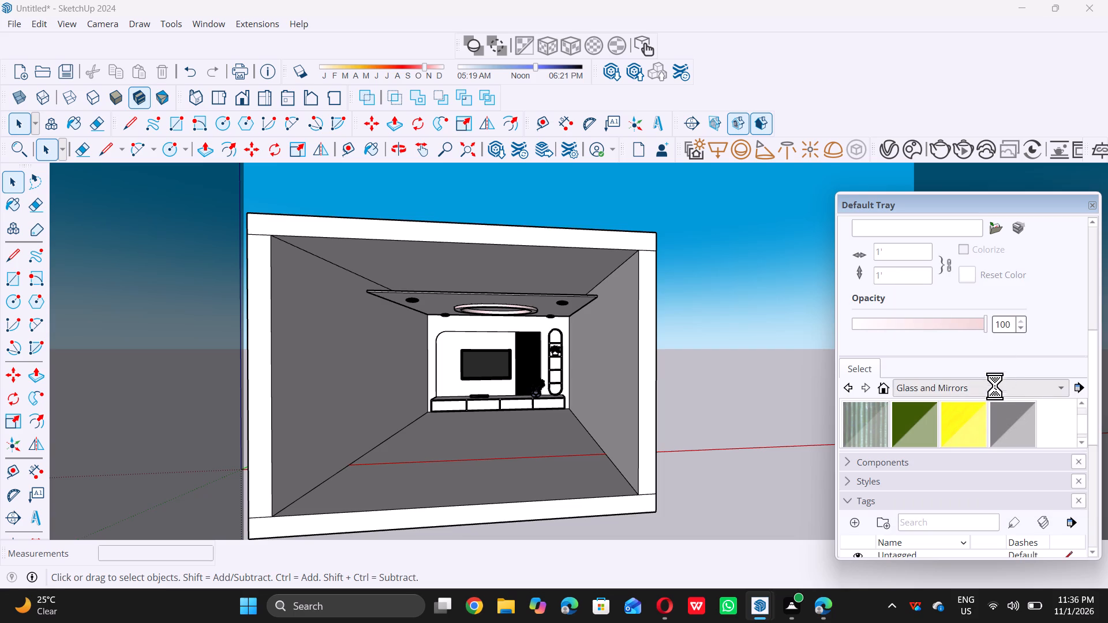
scroll(993, 410, down, 15)
scroll(1032, 407, down, 11)
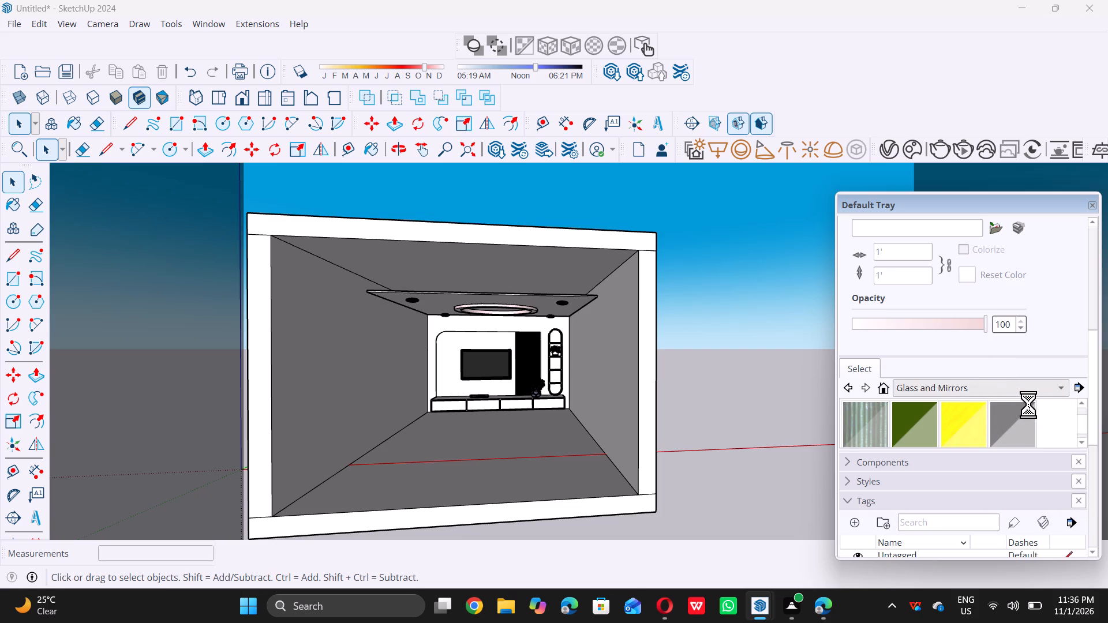
scroll(1068, 391, down, 6)
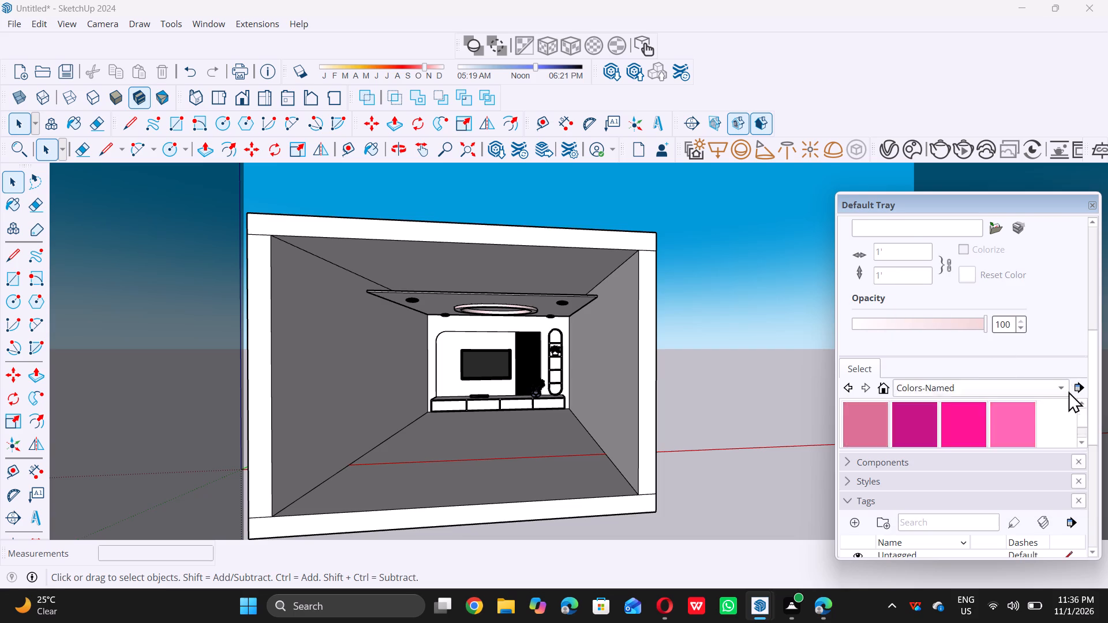
scroll(1068, 391, down, 3)
scroll(1033, 383, up, 7)
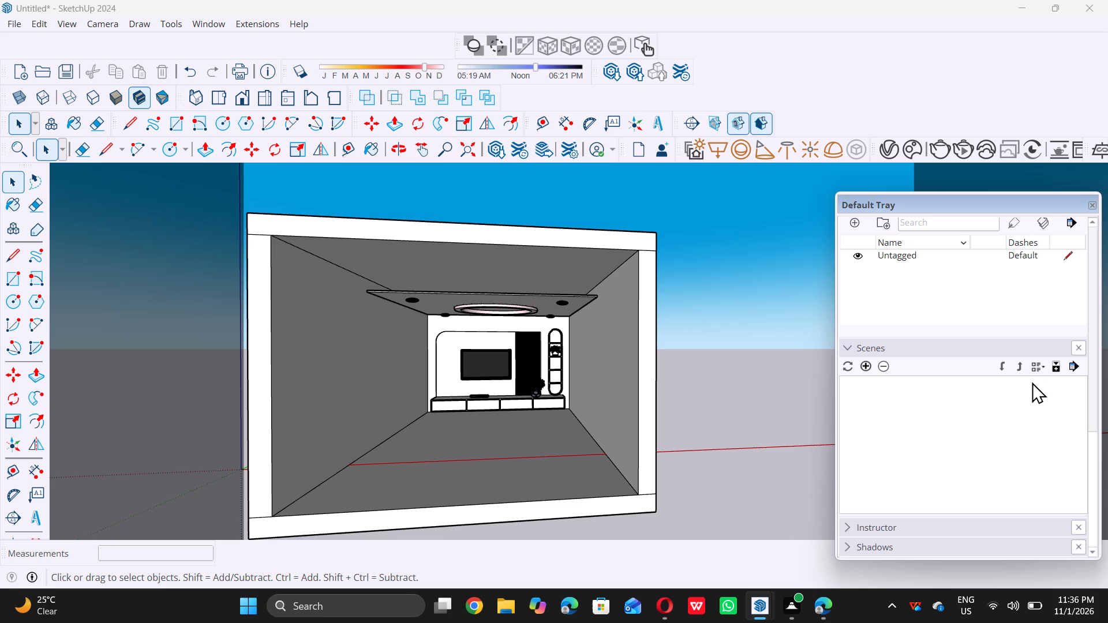
scroll(1032, 382, down, 8)
scroll(924, 344, up, 7)
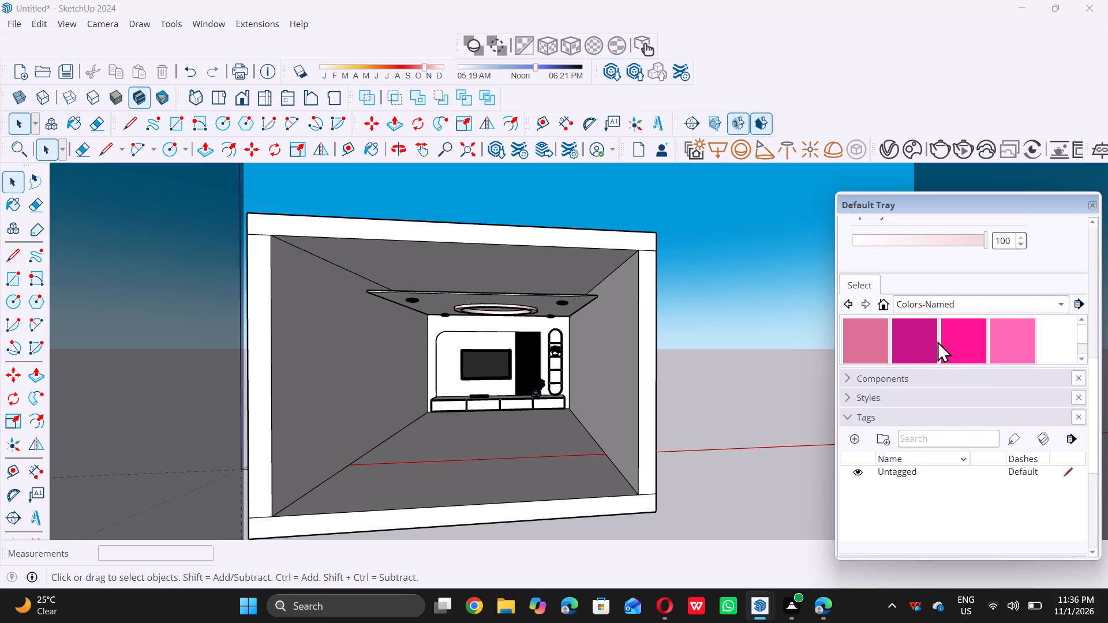
scroll(939, 341, down, 2)
scroll(939, 341, up, 1)
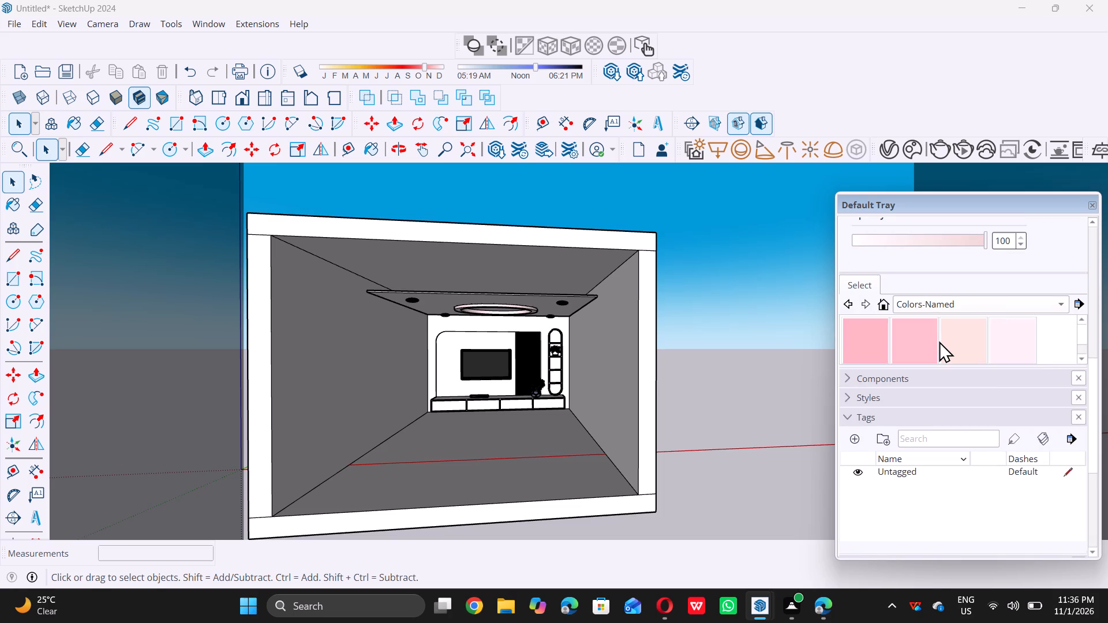
scroll(939, 341, up, 2)
scroll(911, 346, down, 4)
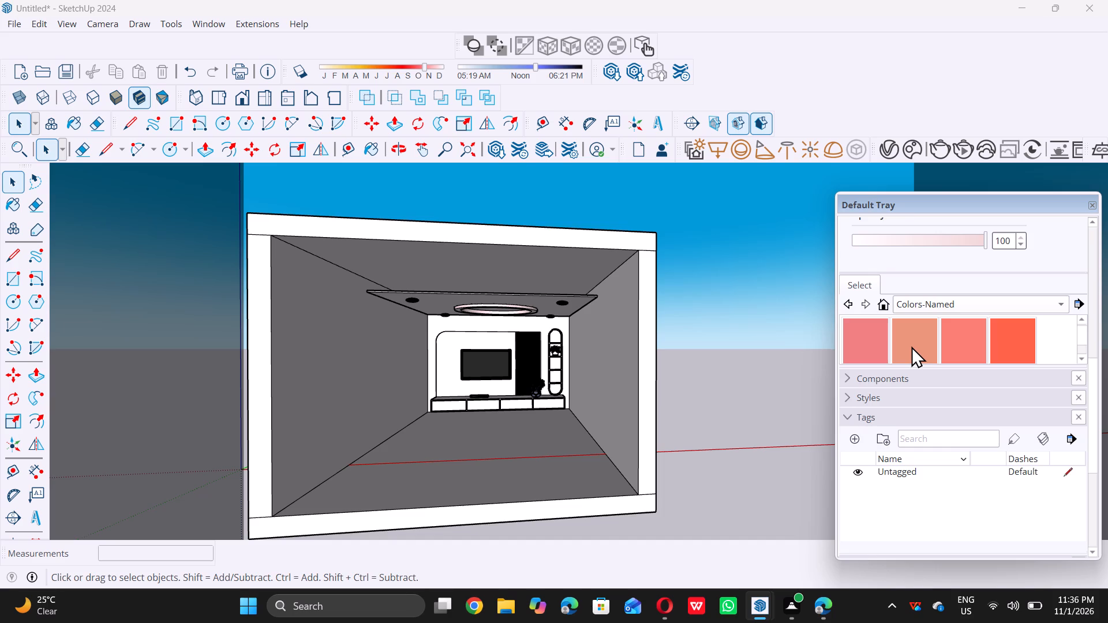
click(911, 346)
scroll(365, 399, up, 4)
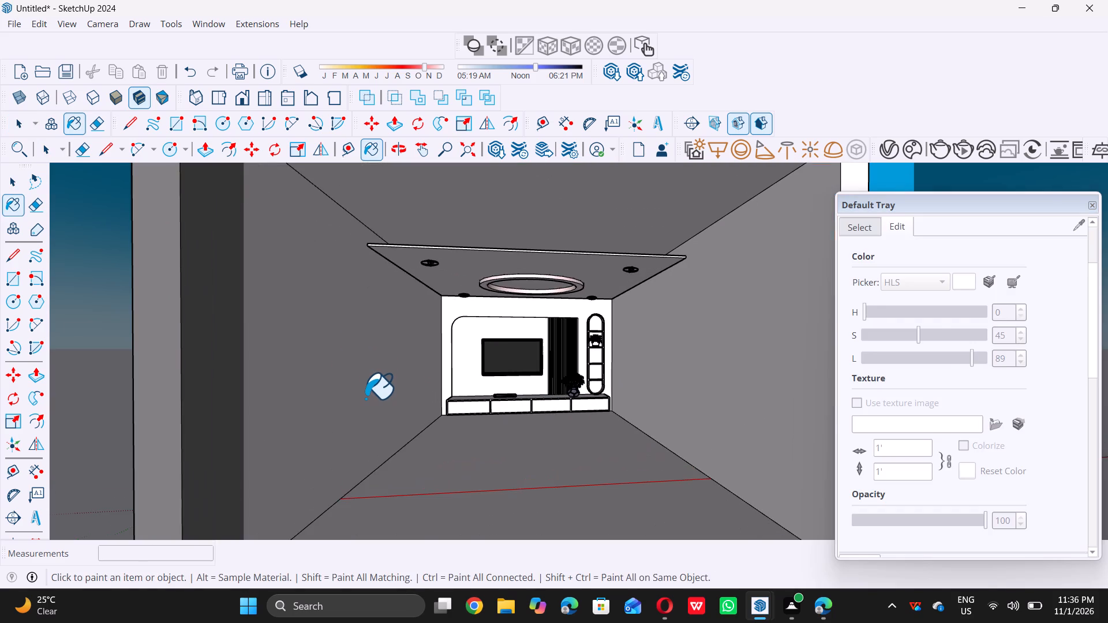
click(365, 398)
click(766, 367)
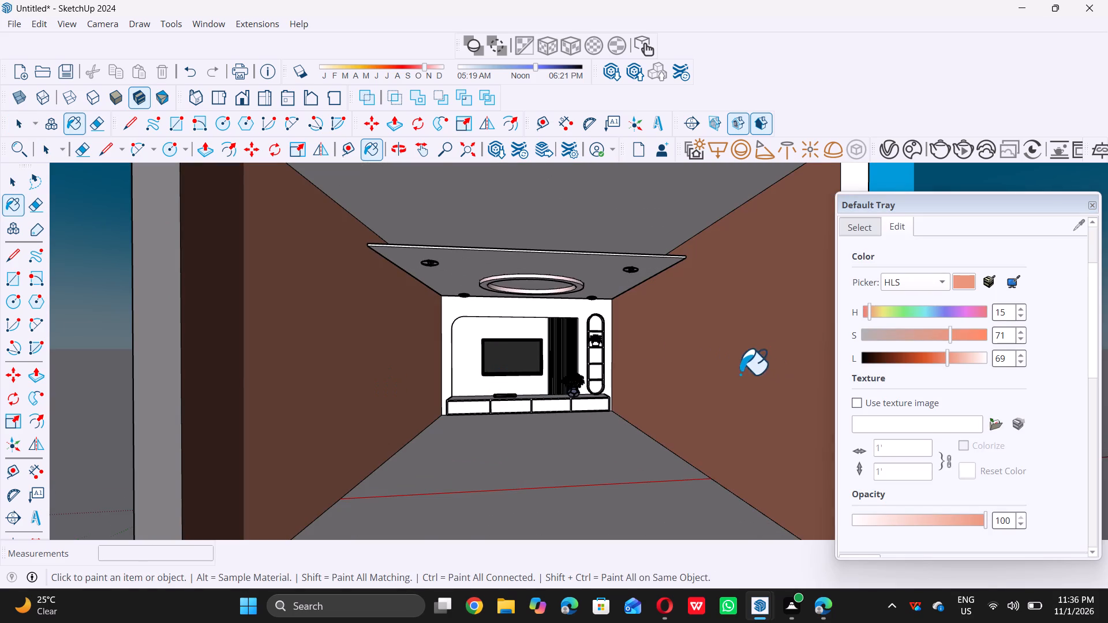
Paint the back wall surface around the TV panel and arched shelf with the same salmon colour.
scroll(616, 350, up, 6)
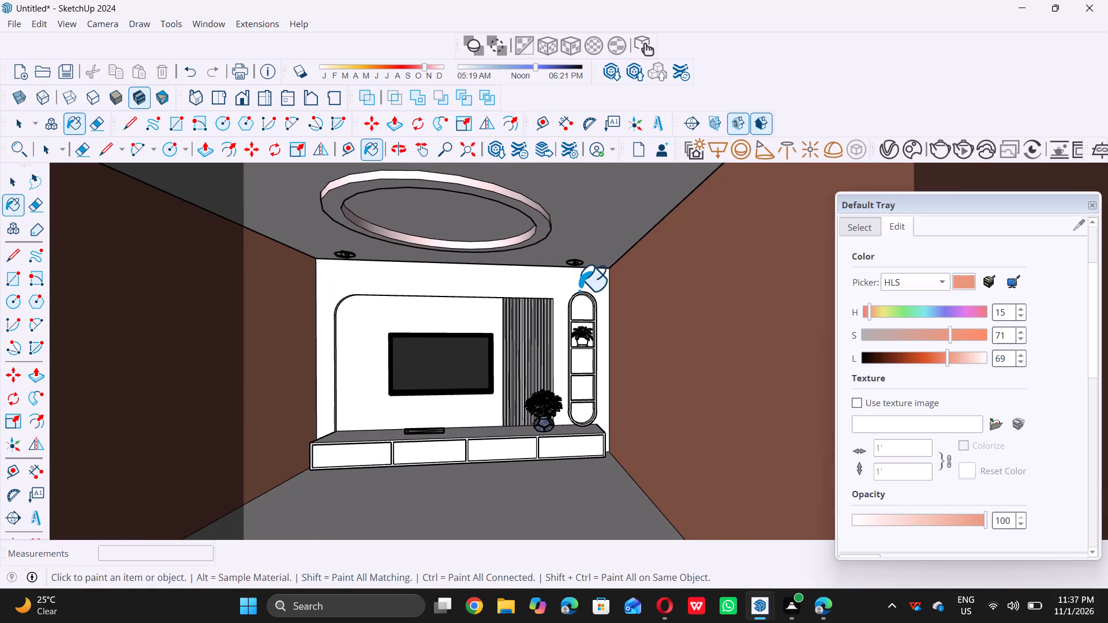
scroll(564, 282, up, 12)
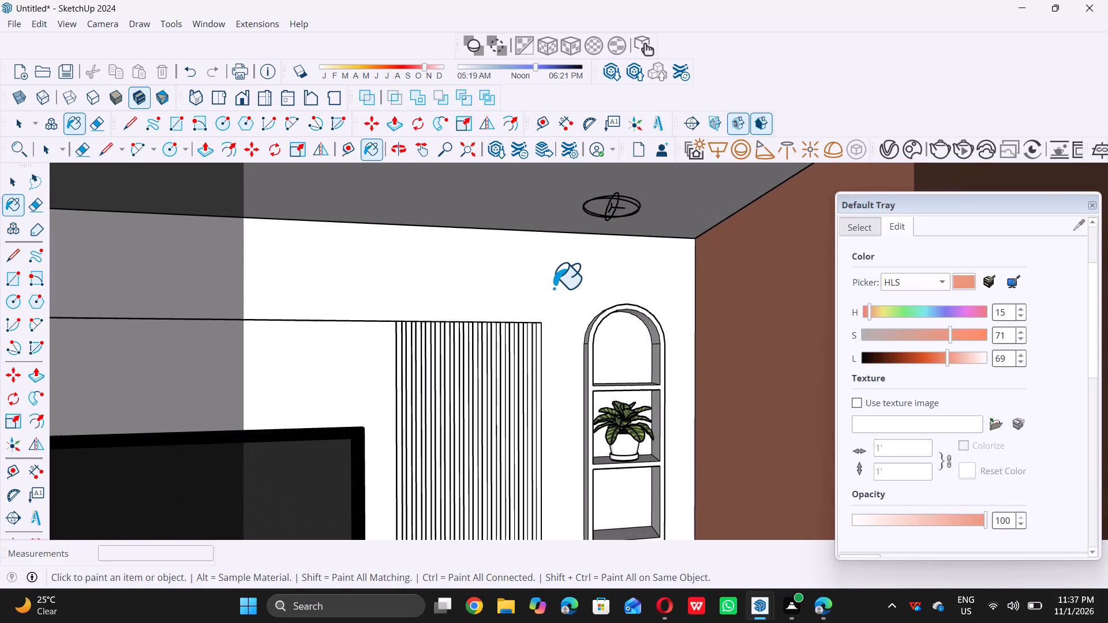
click(553, 288)
Paint the underside of the roof slab above the false ceiling with the same salmon colour.
scroll(564, 291, down, 16)
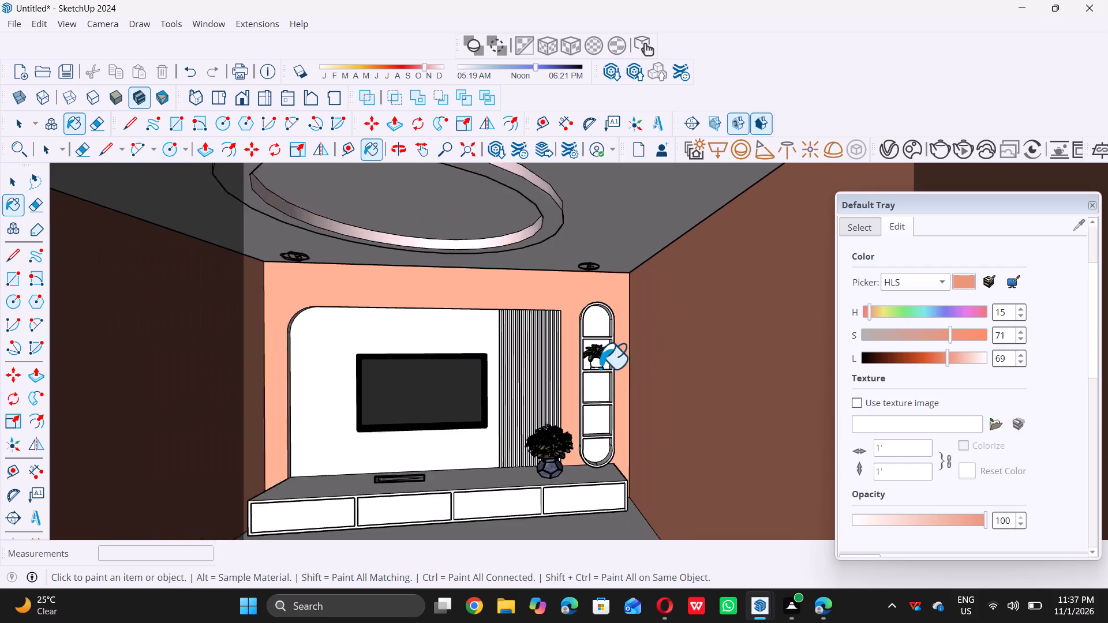
scroll(600, 368, down, 9)
scroll(593, 347, up, 6)
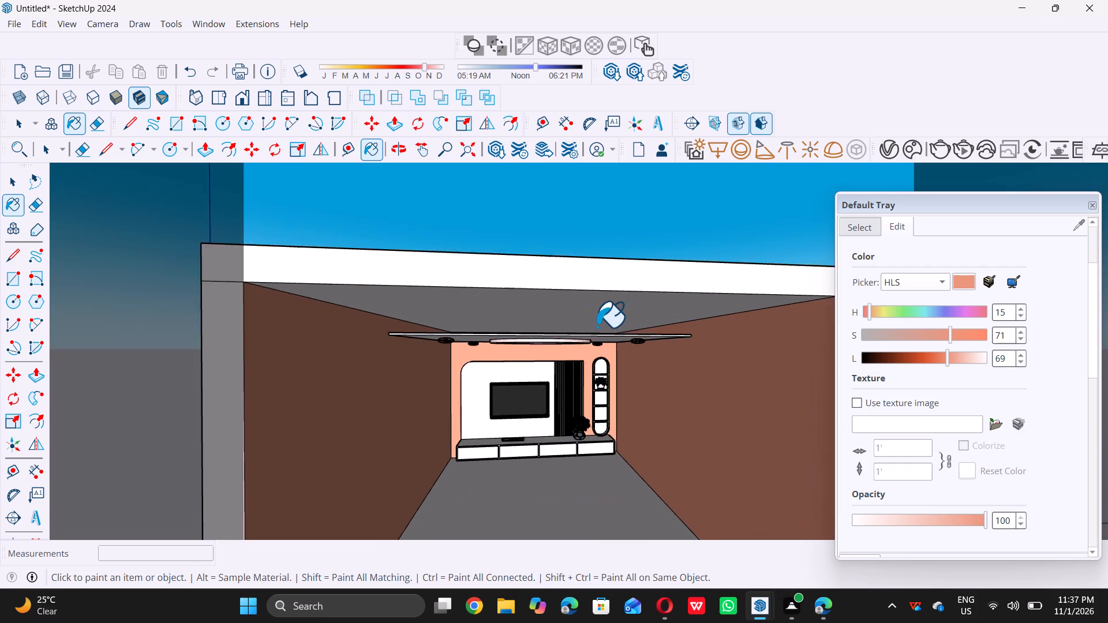
scroll(597, 326, up, 3)
double_click(604, 290)
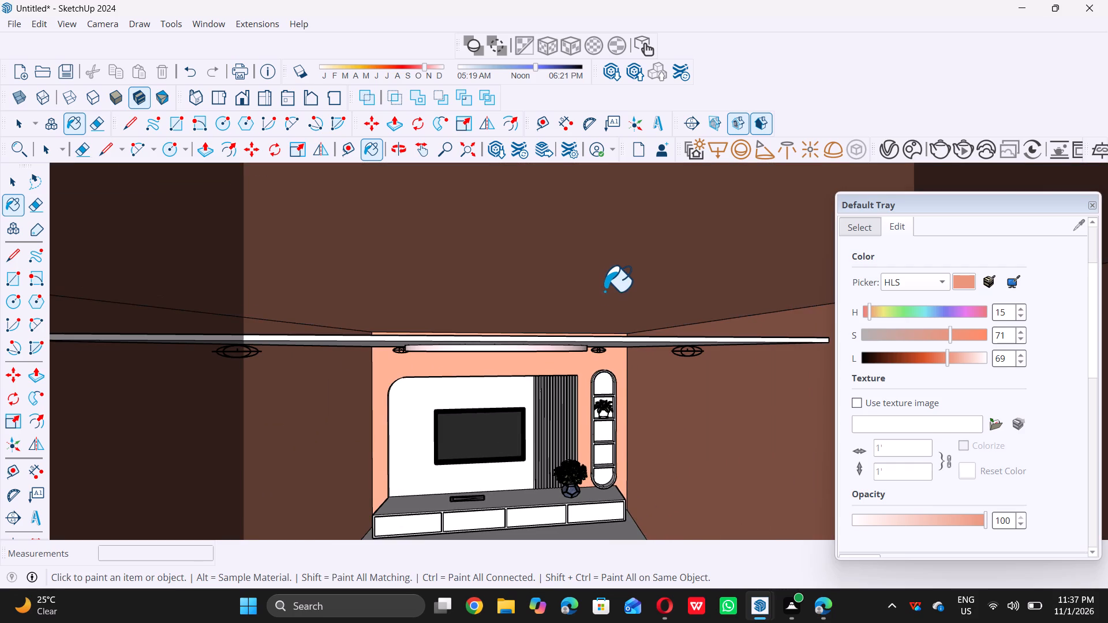
Soften the salmon wall material by setting its lightness to 78 and its saturation to 66.
scroll(604, 297, down, 20)
scroll(604, 297, down, 2)
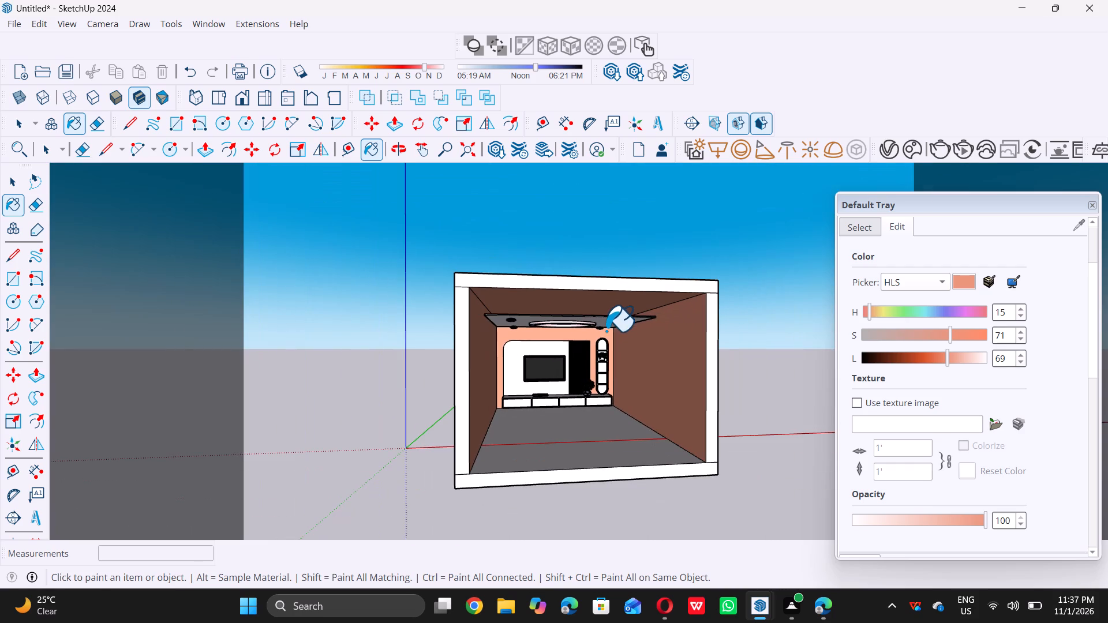
key(space)
middle_drag(621, 401, 599, 401)
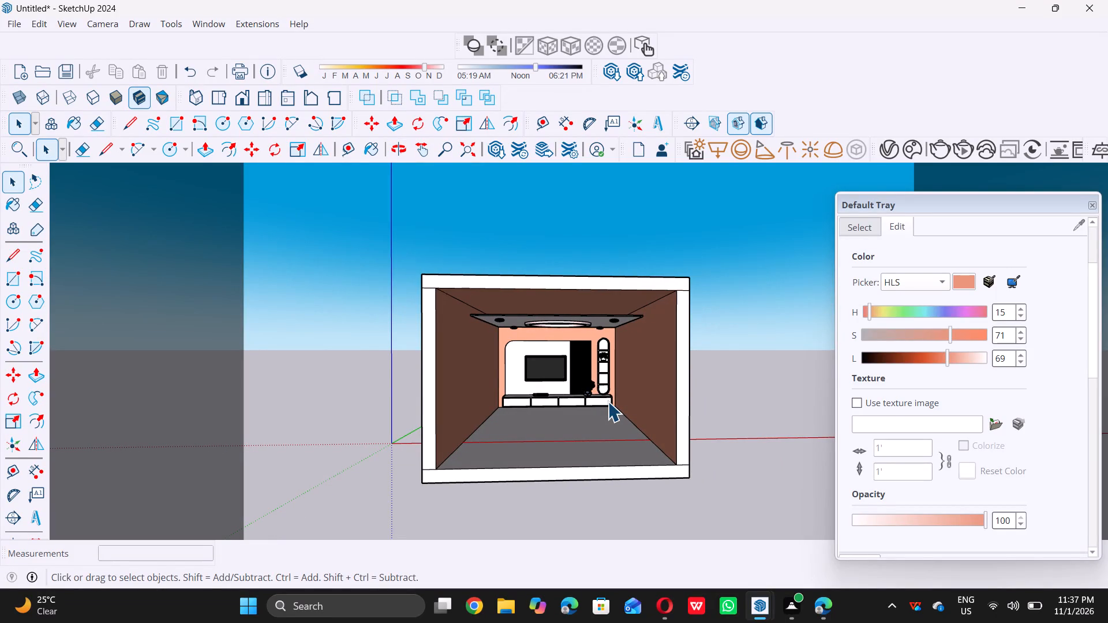
triple_click(950, 360)
click(952, 360)
triple_click(956, 360)
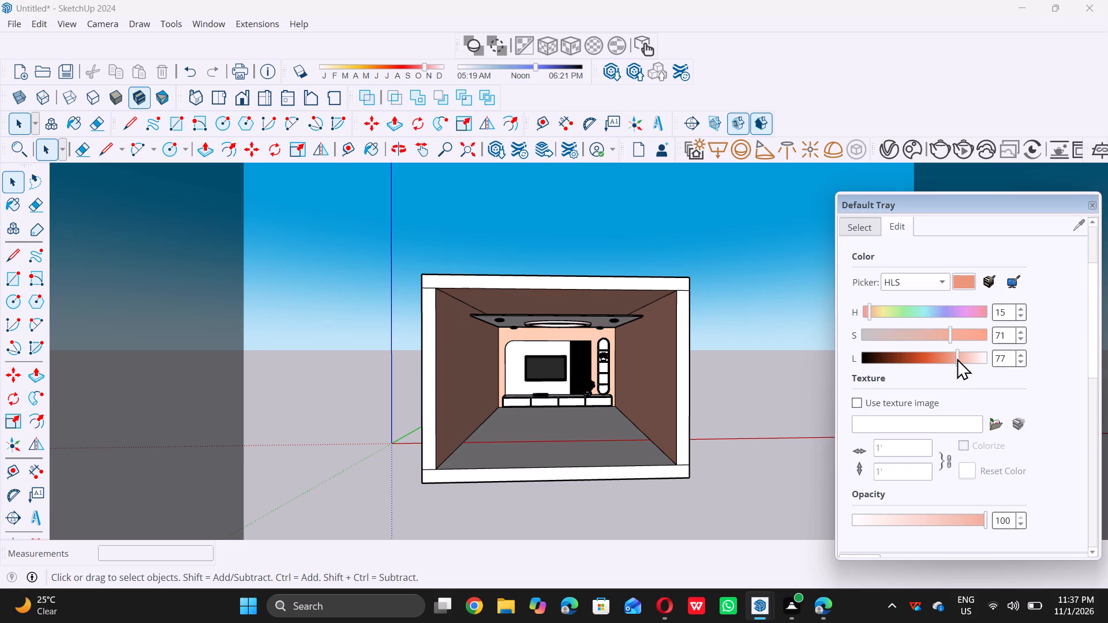
double_click(959, 358)
triple_click(949, 336)
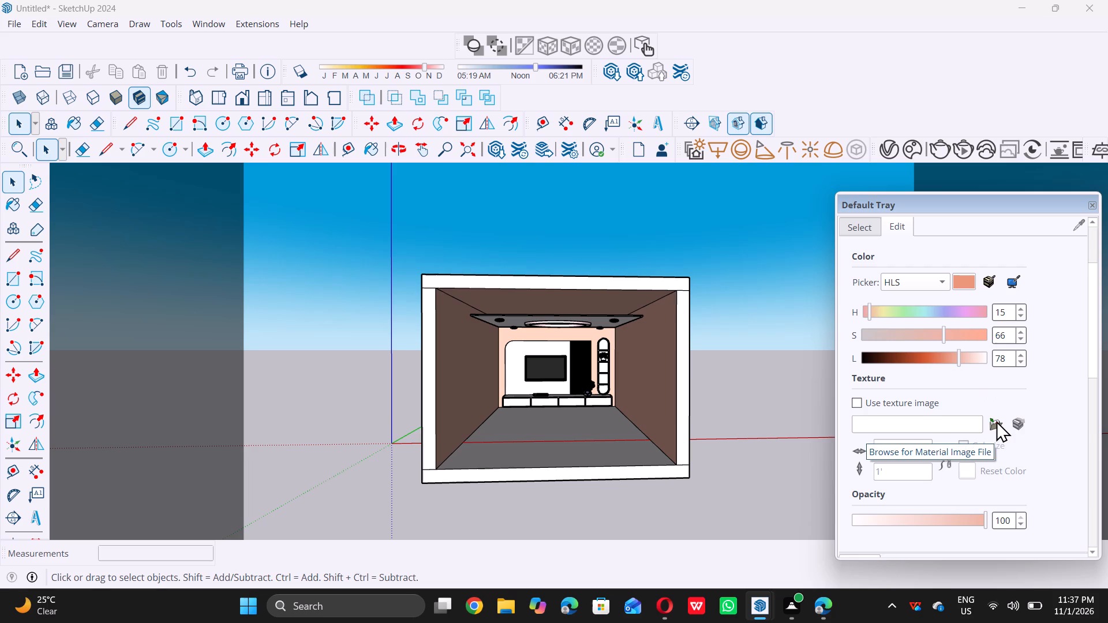
Paint the TV back panel and the console's first two drawer fronts with 0028_AntiqueWhite from the Colors-Named collection.
scroll(915, 452, down, 5)
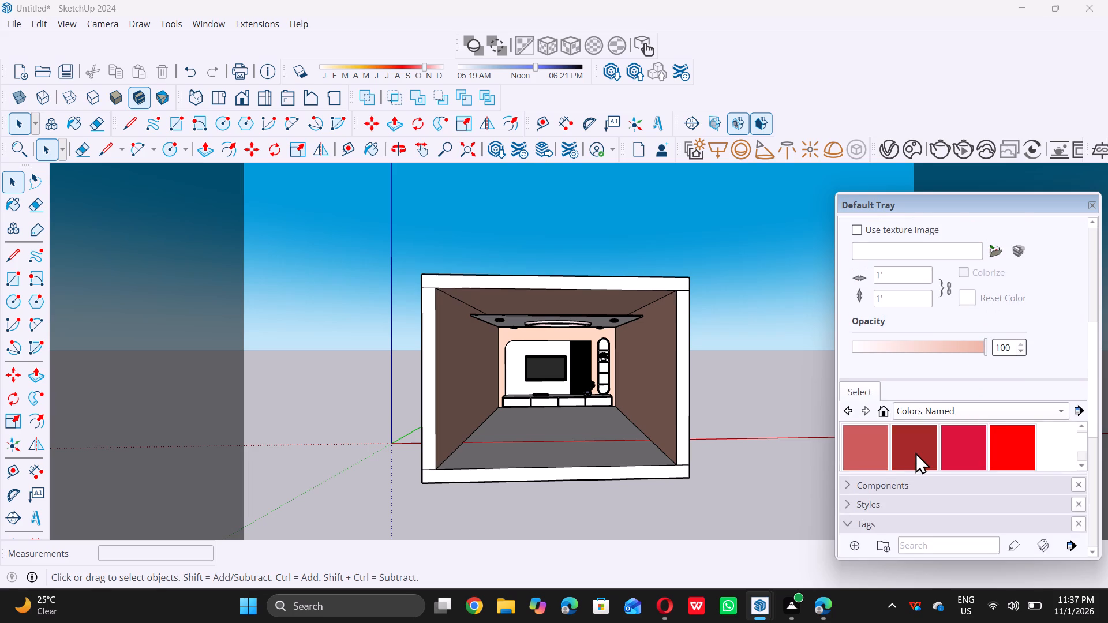
scroll(915, 452, down, 3)
scroll(917, 452, up, 1)
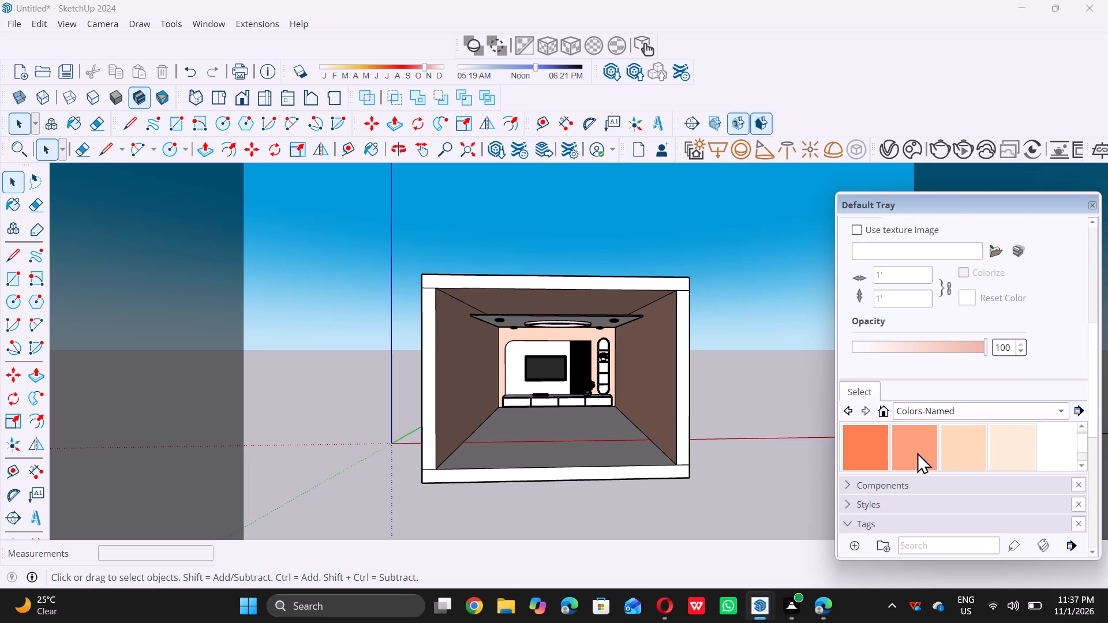
double_click(1002, 458)
scroll(575, 416, up, 10)
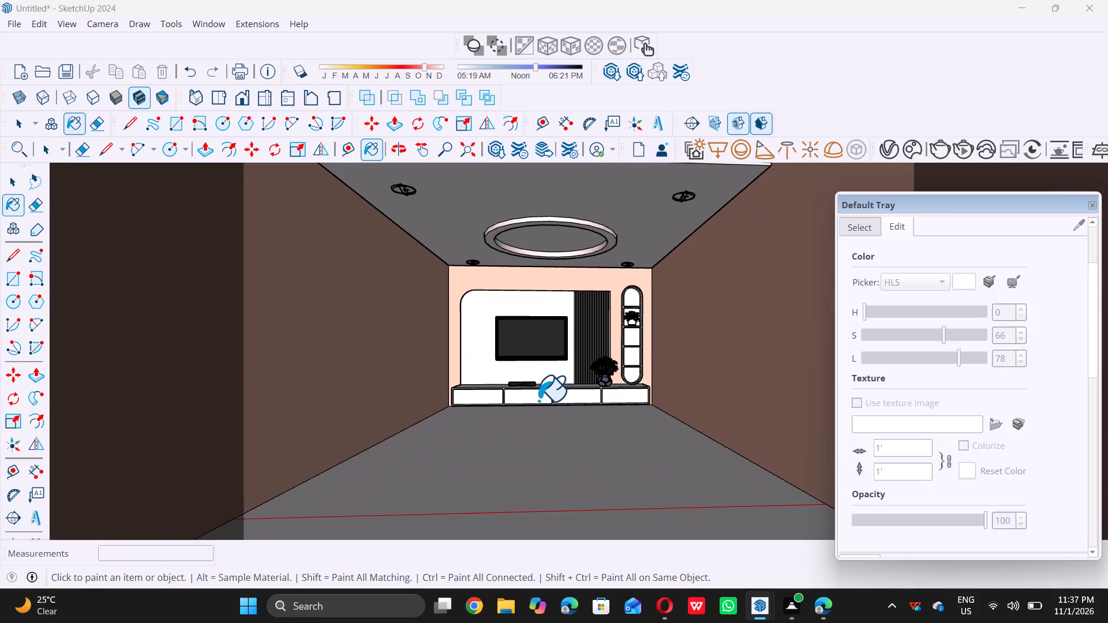
scroll(538, 400, up, 11)
click(450, 346)
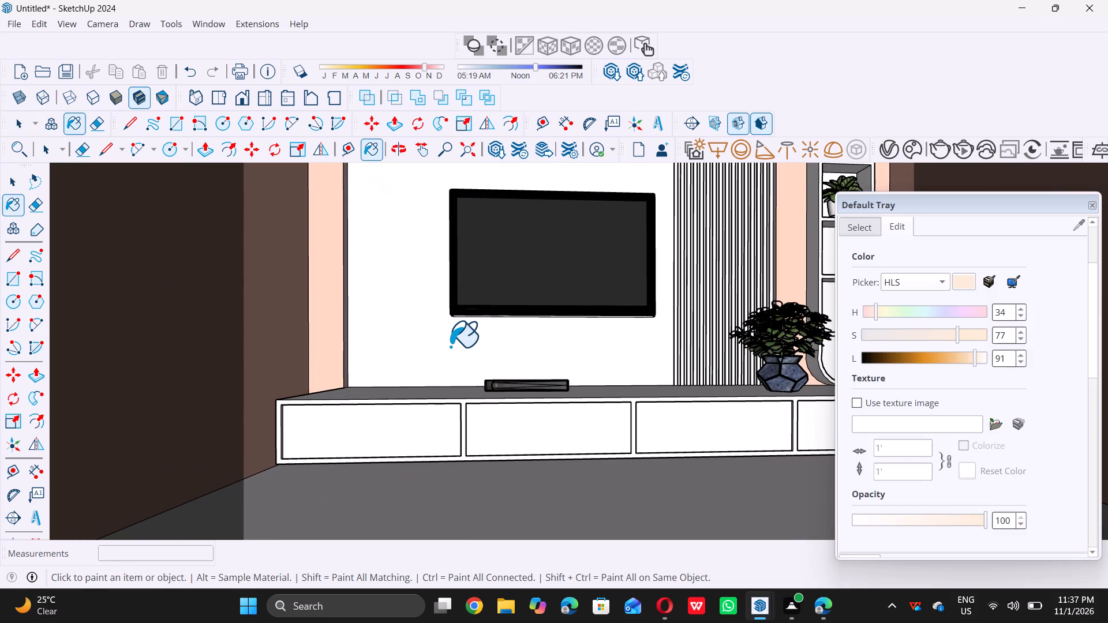
scroll(450, 346, down, 5)
scroll(433, 397, up, 6)
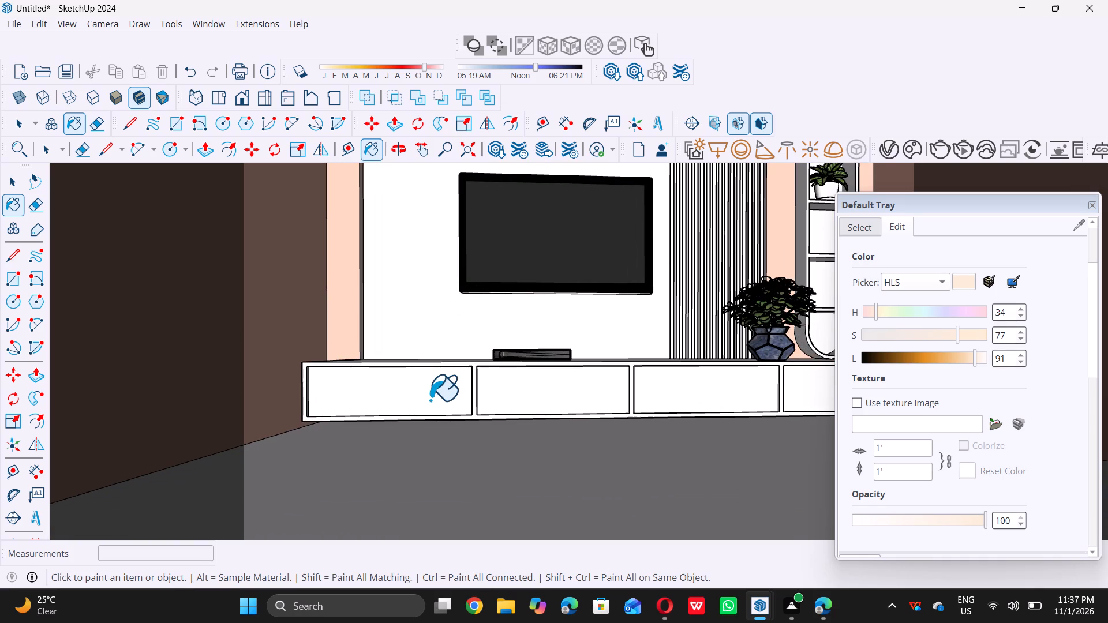
scroll(430, 400, up, 1)
click(430, 398)
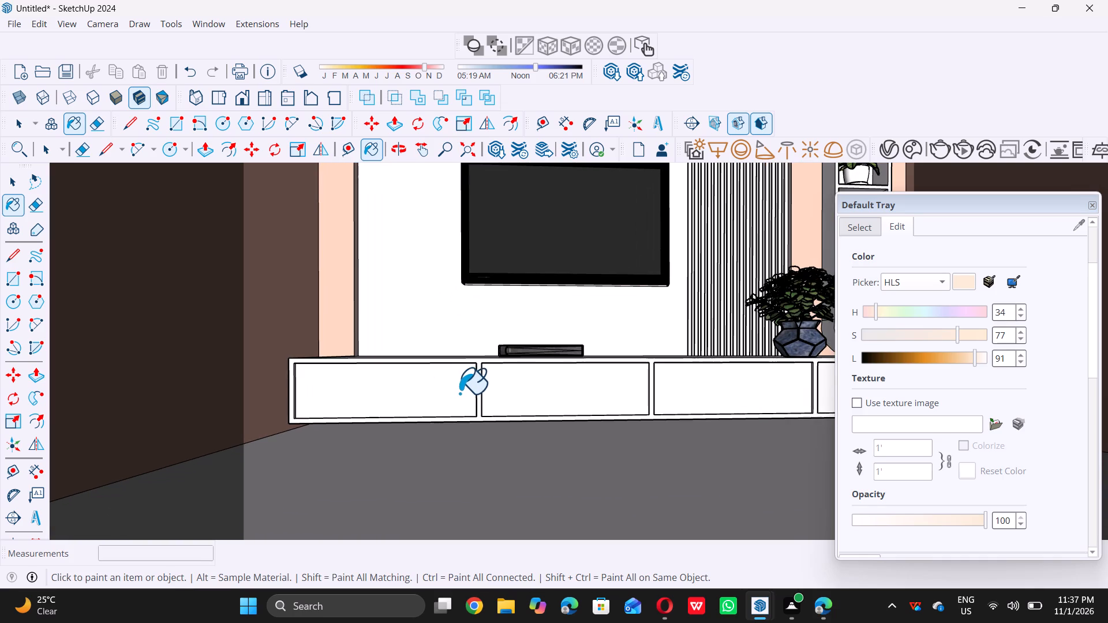
double_click(527, 396)
scroll(481, 409, down, 7)
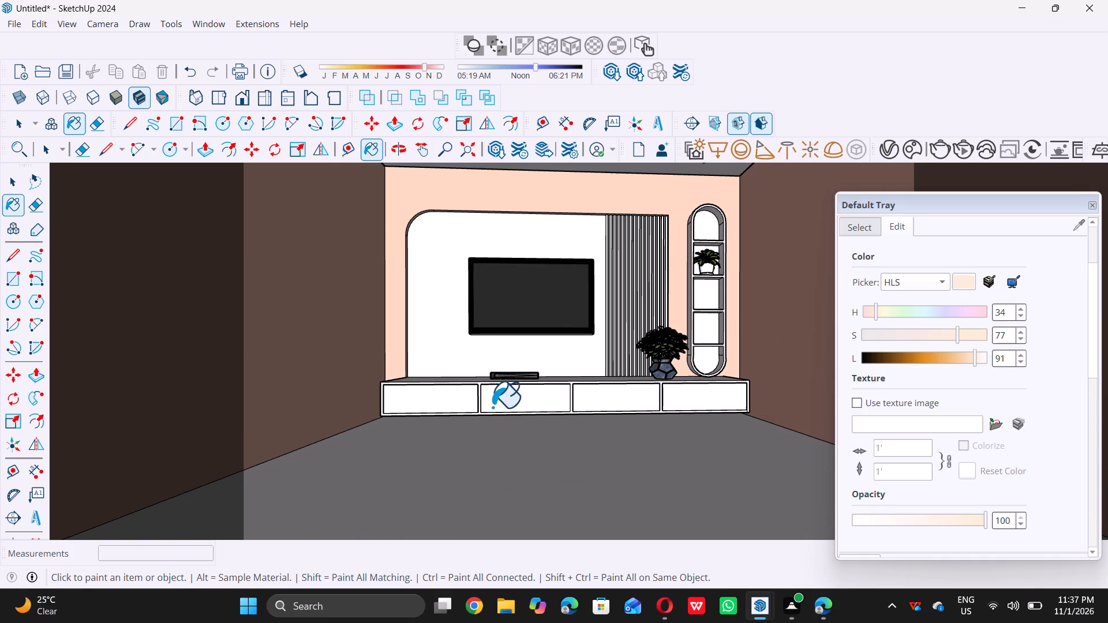
click(561, 349)
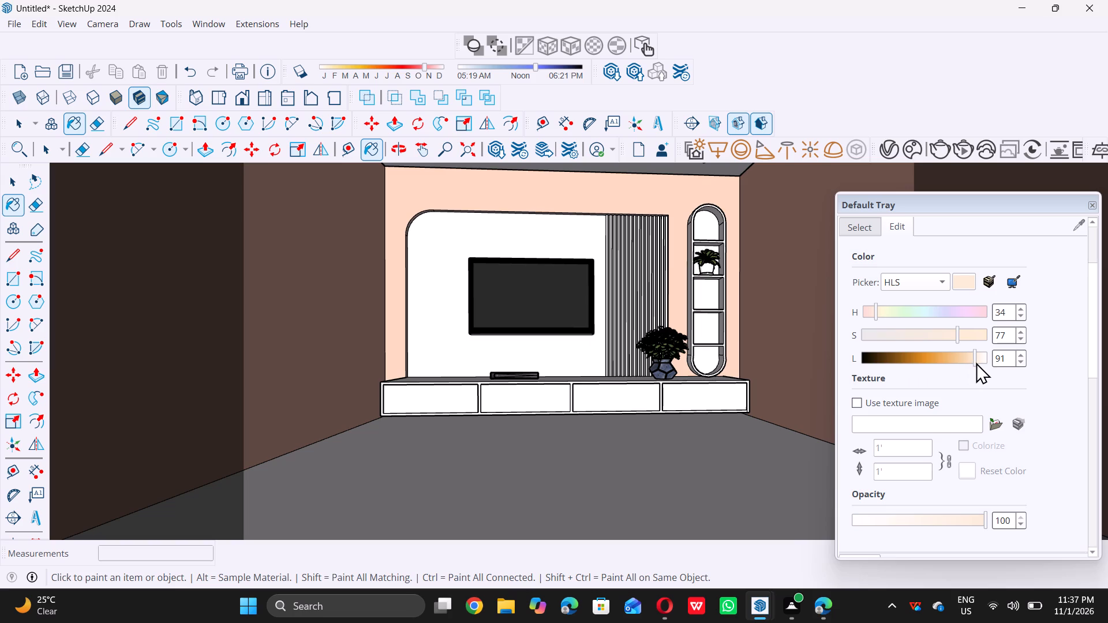
Deepen the antique white material into a cream tone by setting its lightness to 83 and its saturation to 69.
triple_click(974, 362)
click(971, 363)
triple_click(971, 362)
double_click(971, 362)
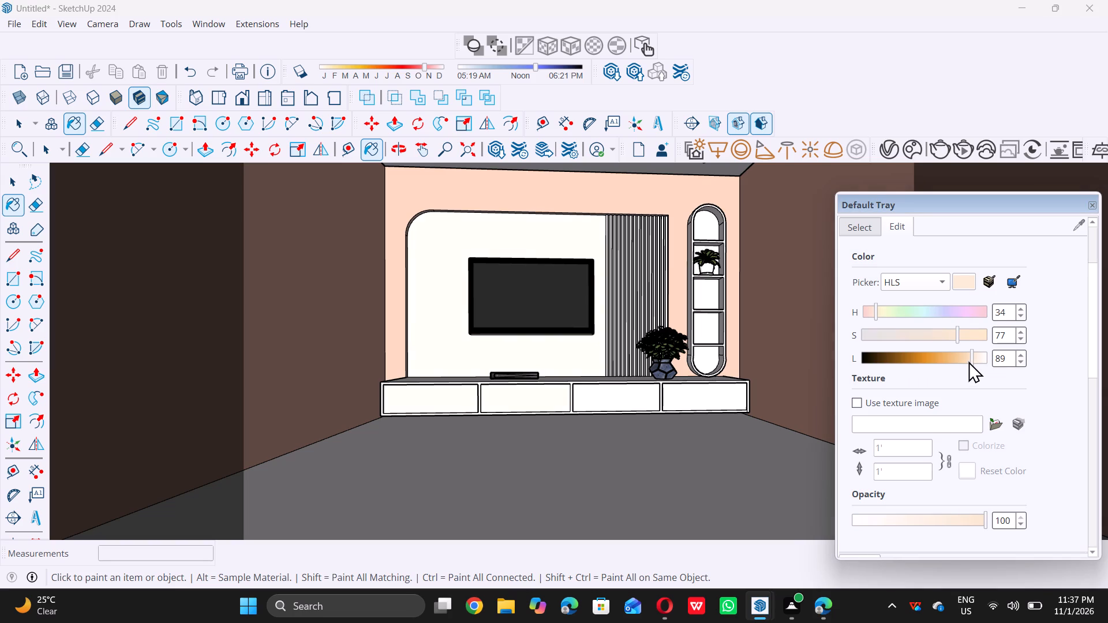
double_click(966, 361)
drag(963, 362, 954, 360)
drag(954, 360, 954, 359)
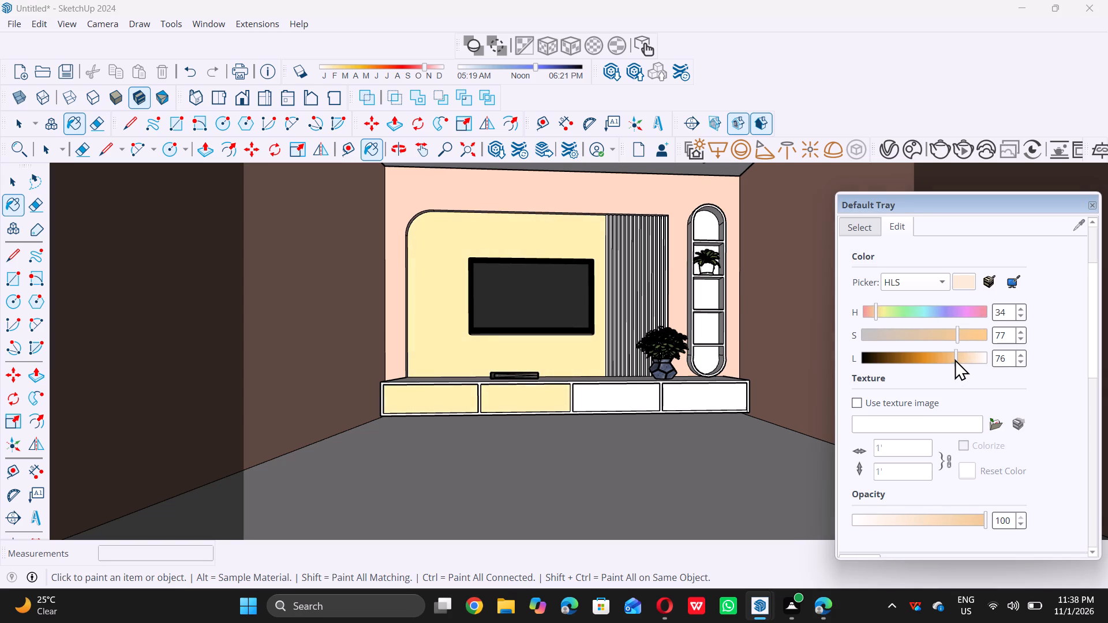
drag(954, 359, 961, 359)
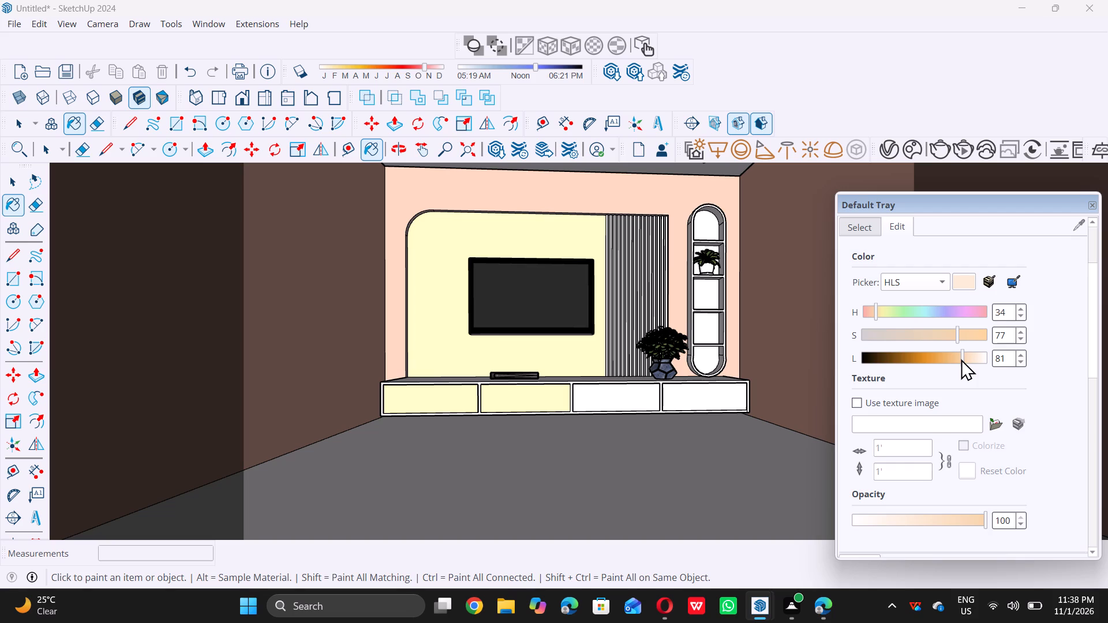
drag(961, 359, 963, 359)
click(959, 336)
drag(960, 336, 961, 336)
drag(961, 336, 959, 337)
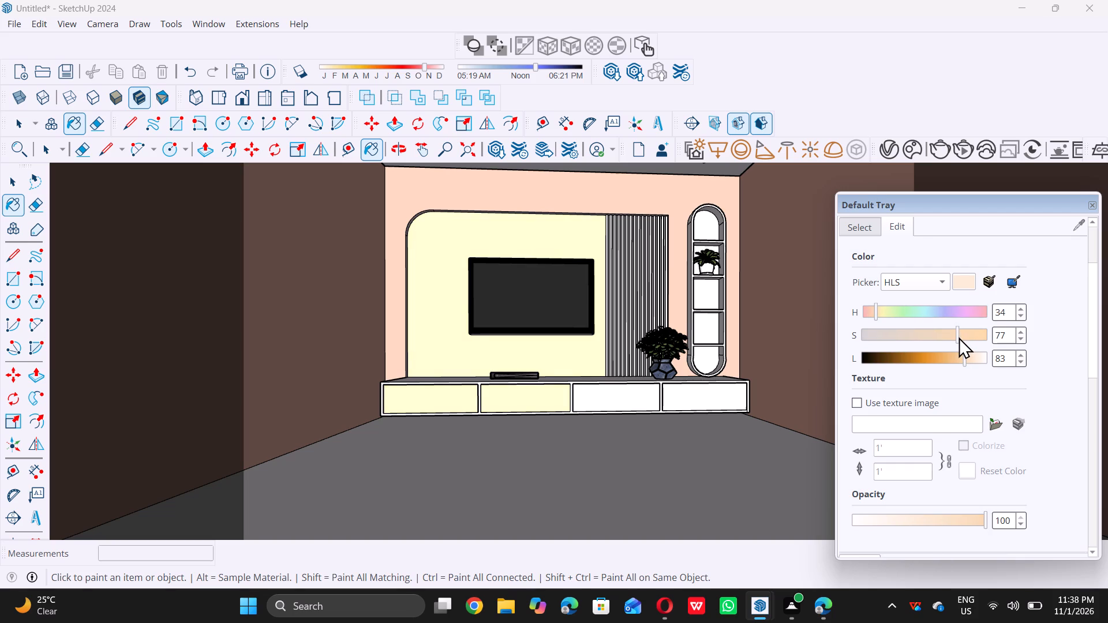
drag(959, 337, 949, 337)
click(949, 337)
Paint the top surface of the TV console with the same cream material.
scroll(731, 393, up, 4)
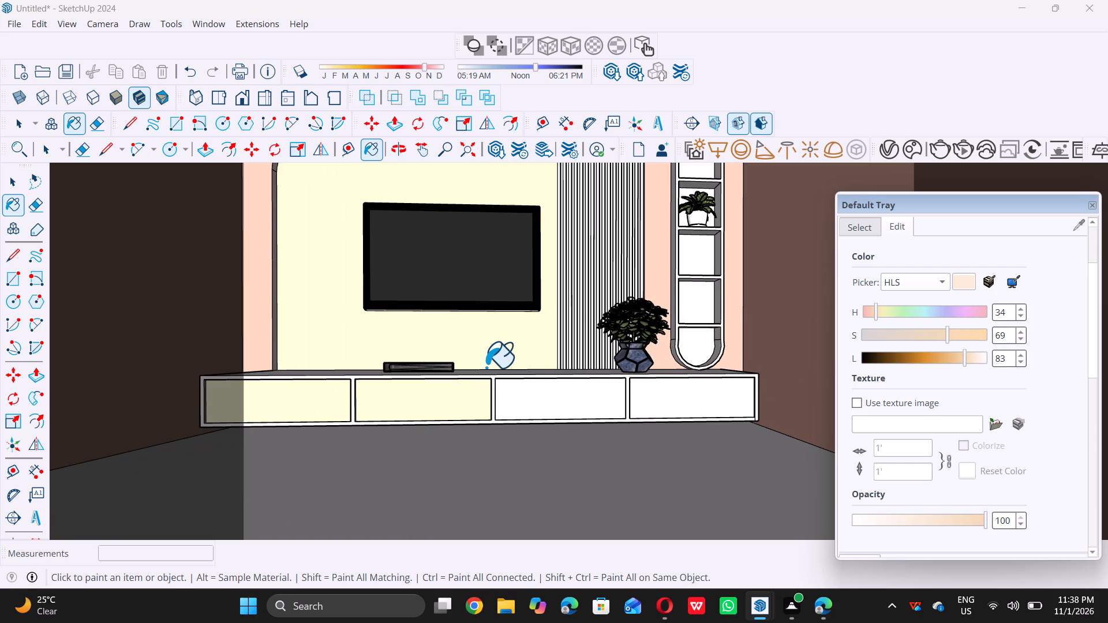
middle_drag(482, 367, 468, 449)
scroll(482, 386, up, 5)
click(482, 386)
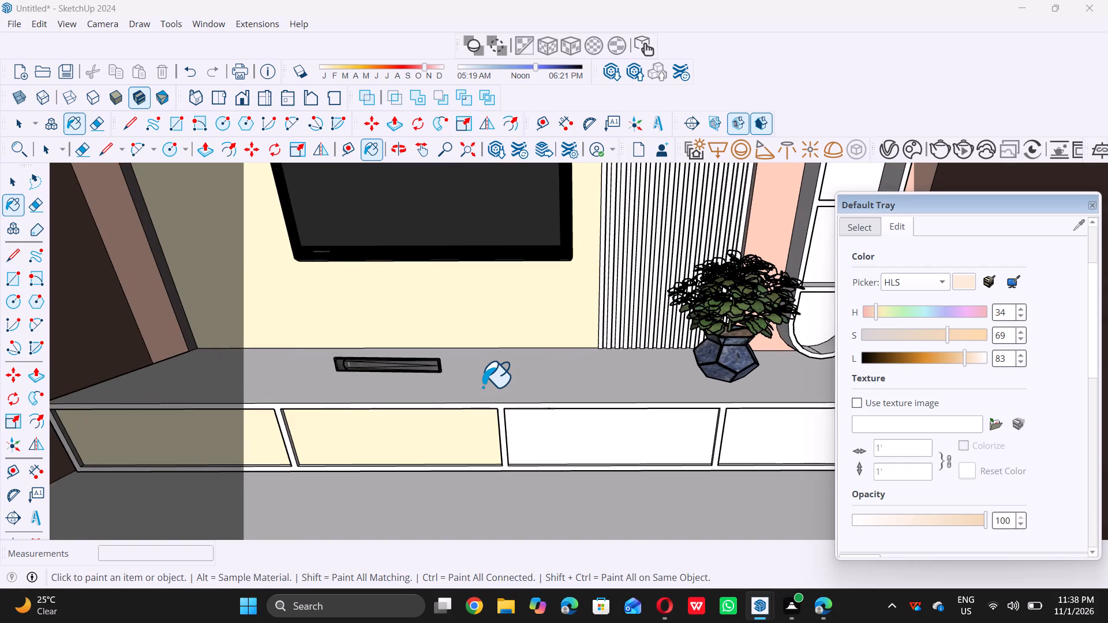
scroll(501, 378, down, 17)
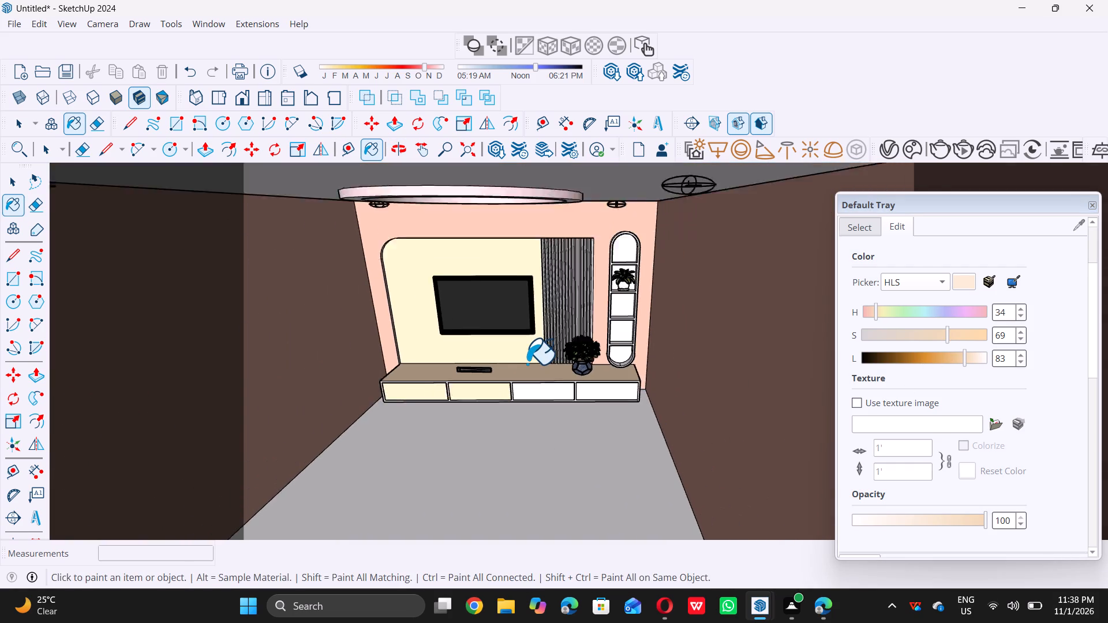
key(space)
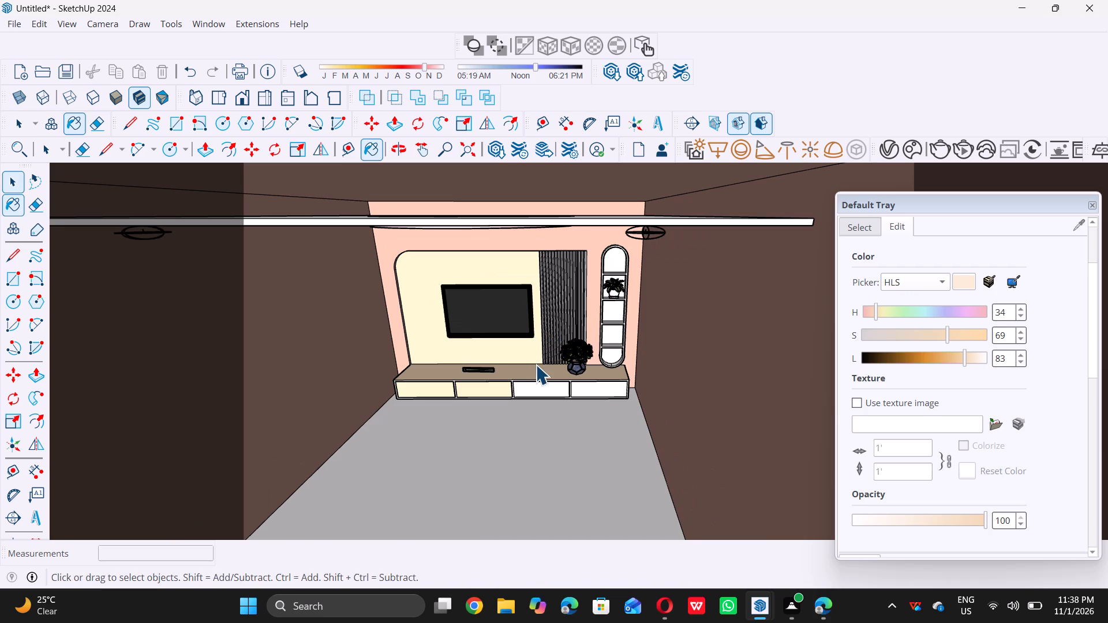
Paint the TV console's front frame around the drawers with the near-black swatch from the Colors-Named collection.
scroll(851, 400, down, 5)
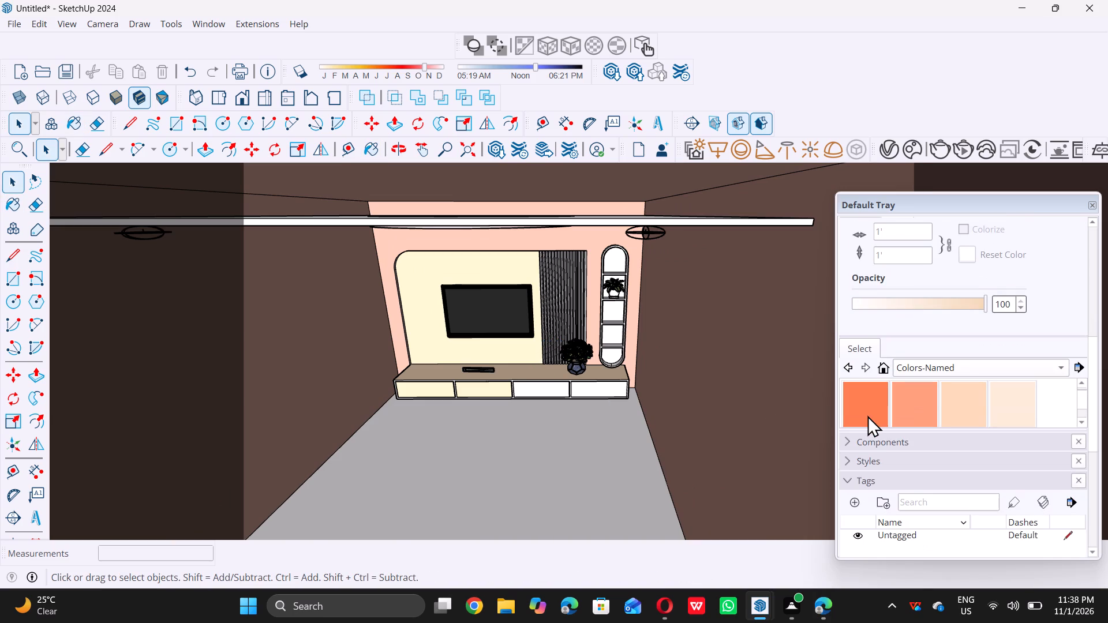
scroll(897, 407, down, 20)
scroll(897, 407, down, 2)
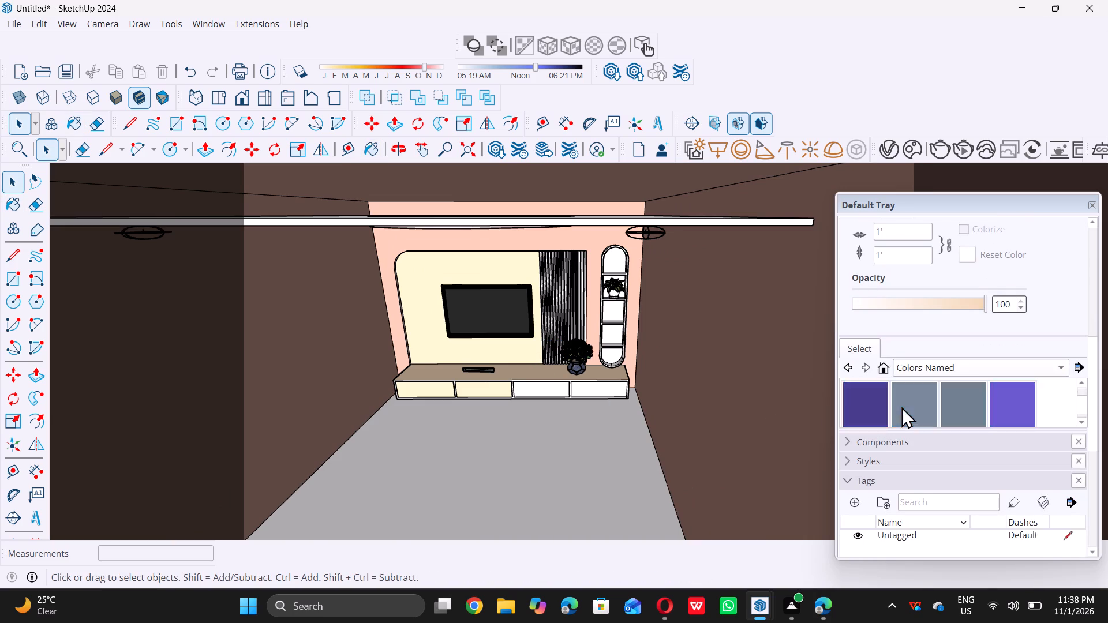
scroll(901, 407, down, 14)
scroll(889, 407, up, 2)
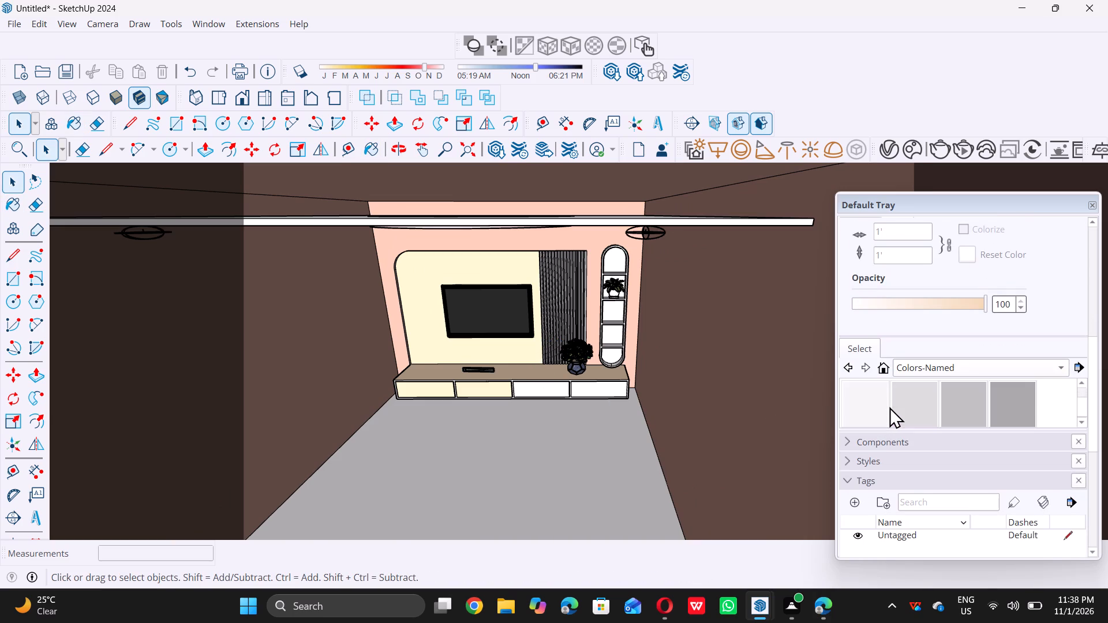
scroll(889, 407, down, 1)
click(998, 407)
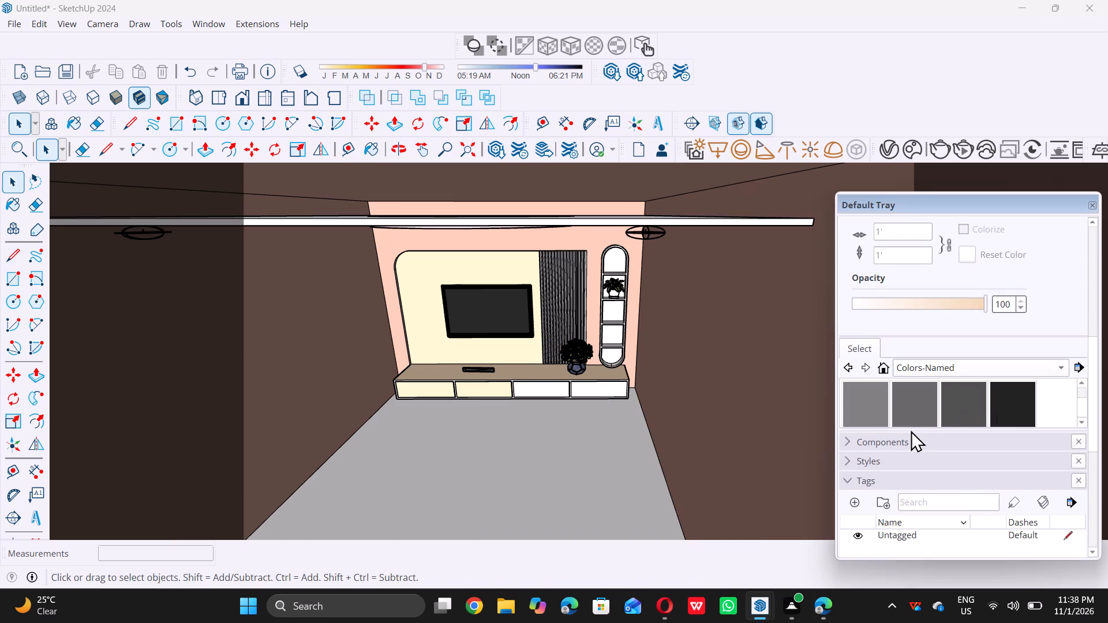
scroll(602, 391, up, 6)
scroll(551, 392, up, 13)
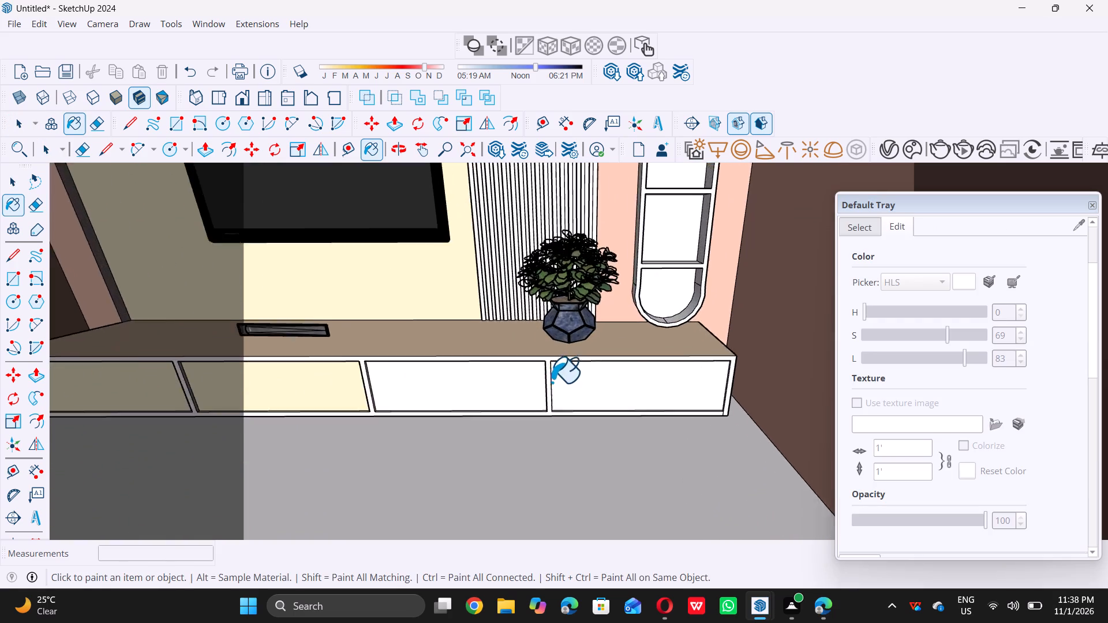
scroll(552, 382, up, 12)
double_click(544, 344)
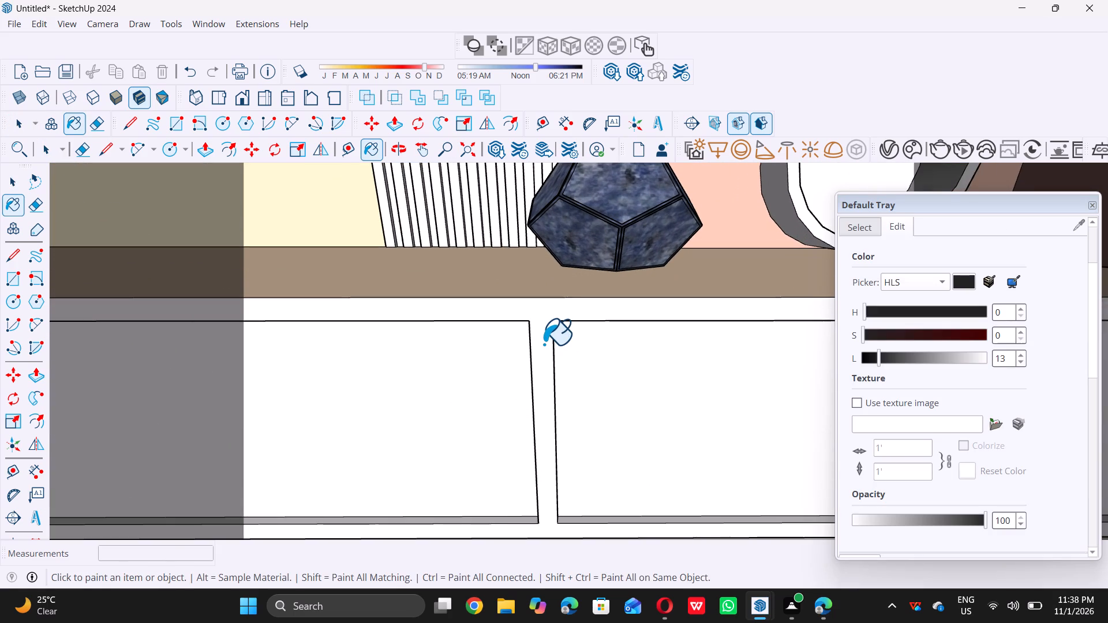
scroll(551, 346, down, 20)
scroll(551, 346, down, 1)
key(space)
scroll(624, 379, down, 3)
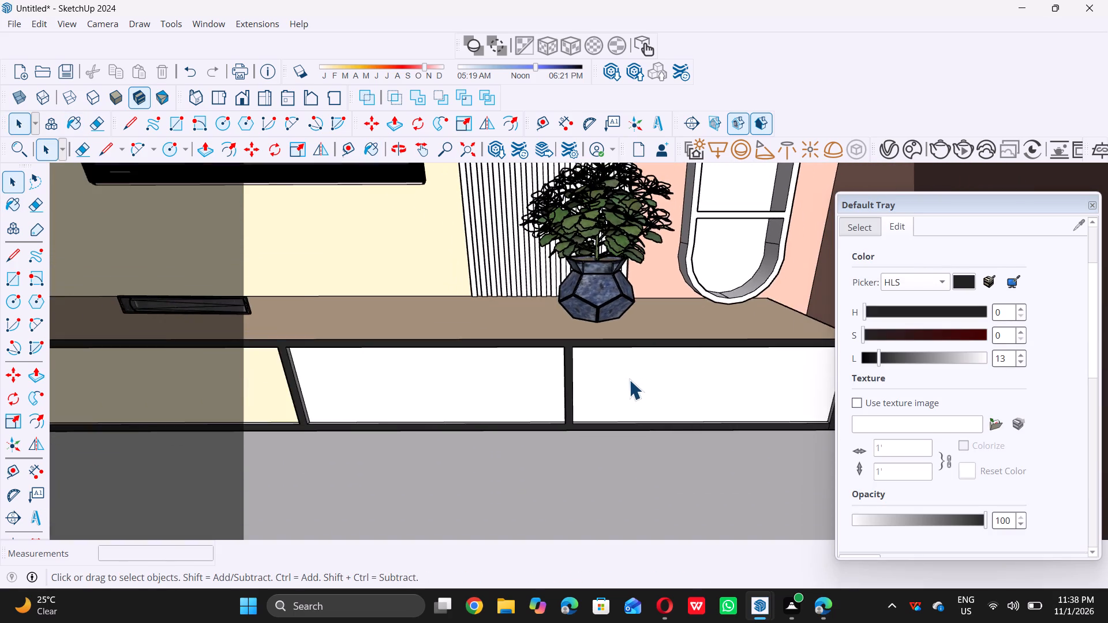
scroll(629, 380, down, 18)
scroll(637, 378, down, 3)
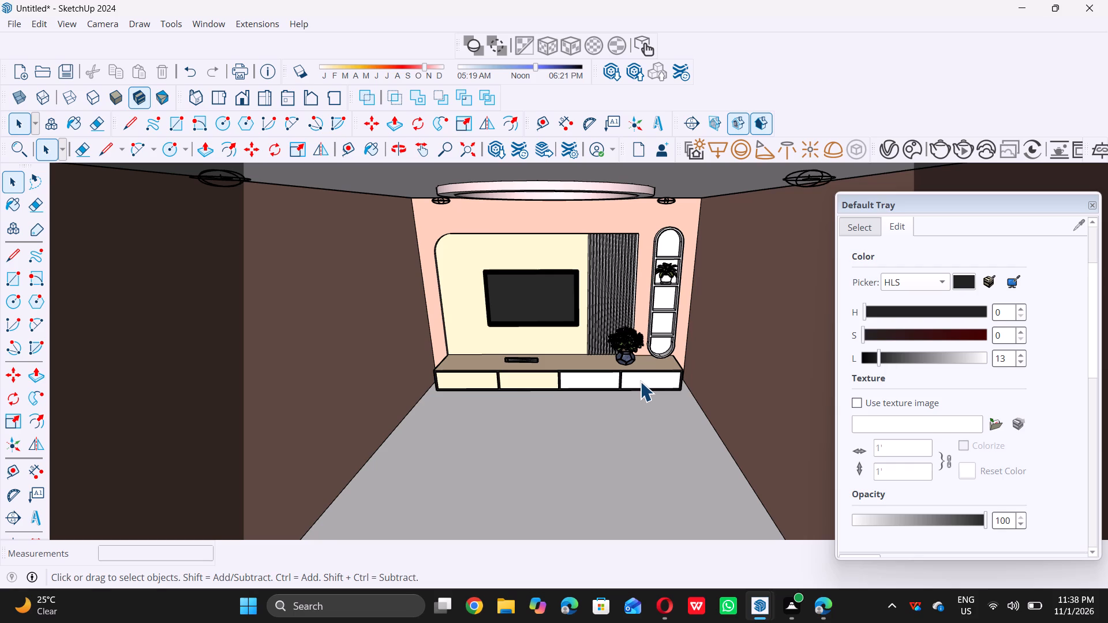
Paint the back faces of the arched shelf's three lowest compartments with the dark grey swatch of lightness 41.
scroll(958, 392, down, 4)
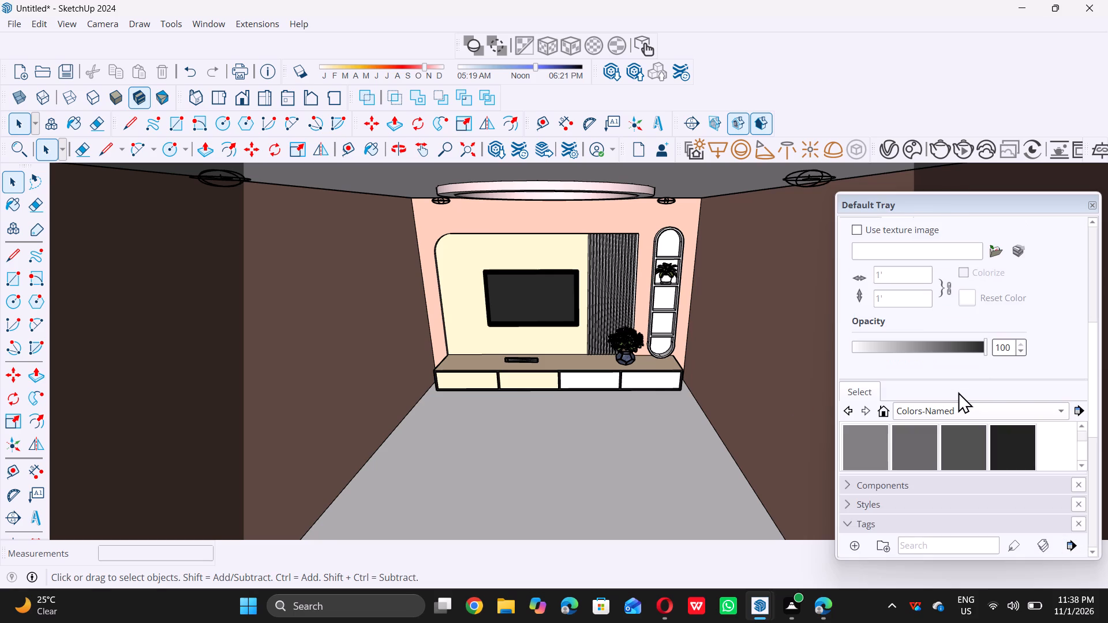
click(903, 449)
scroll(649, 311, up, 8)
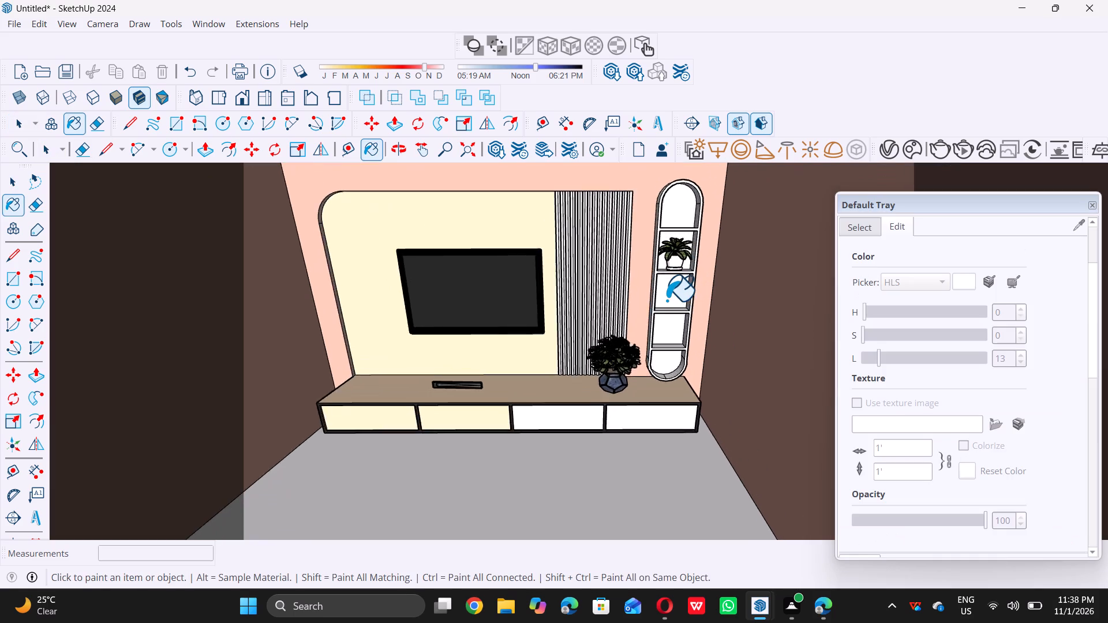
scroll(667, 300, up, 5)
double_click(669, 300)
double_click(686, 347)
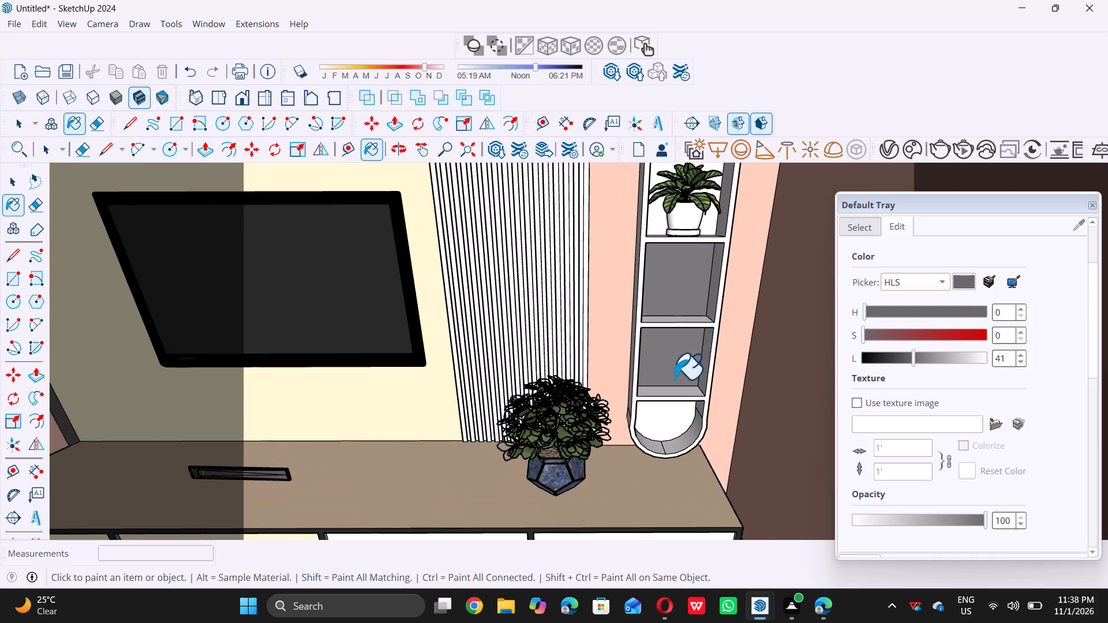
click(668, 419)
Paint the lowest shelf compartment's curved inner faces and the right wall and floor of the compartment above with the same dark grey.
scroll(669, 437, up, 5)
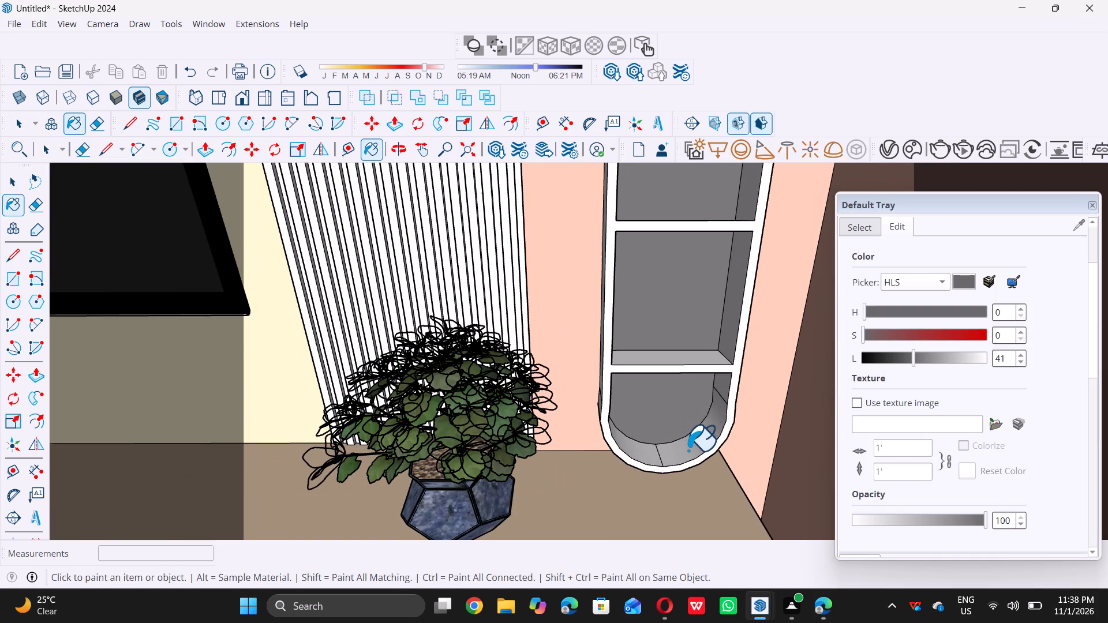
click(684, 448)
double_click(654, 452)
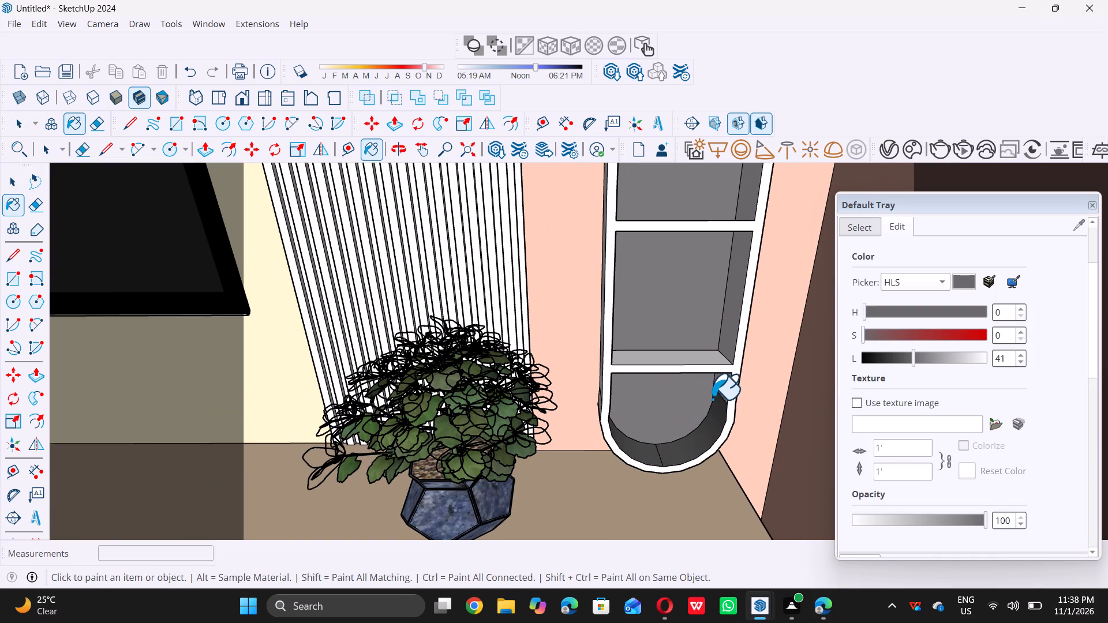
double_click(723, 385)
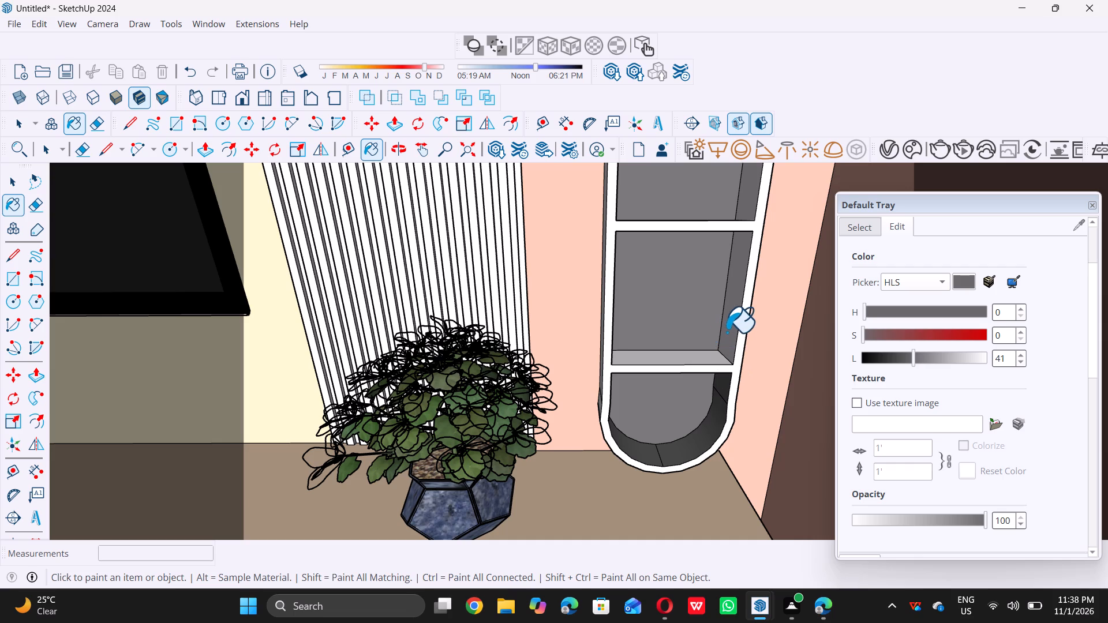
click(727, 332)
click(697, 361)
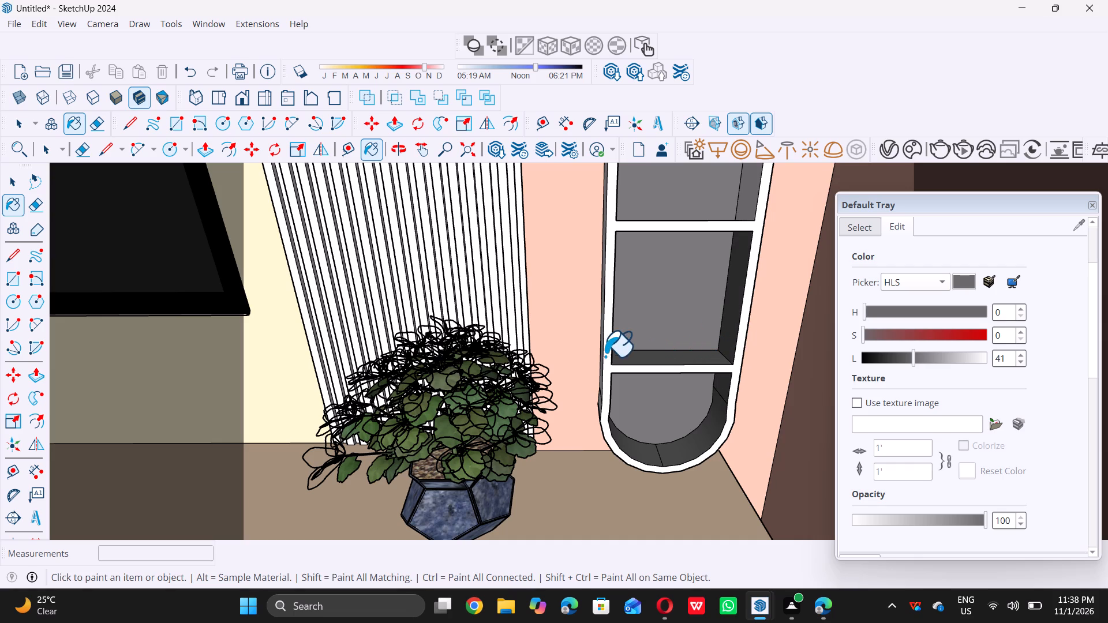
Paint the arched shelf's outer side face, on the side facing the fluted panel, with the same dark grey.
middle_drag(609, 352, 729, 387)
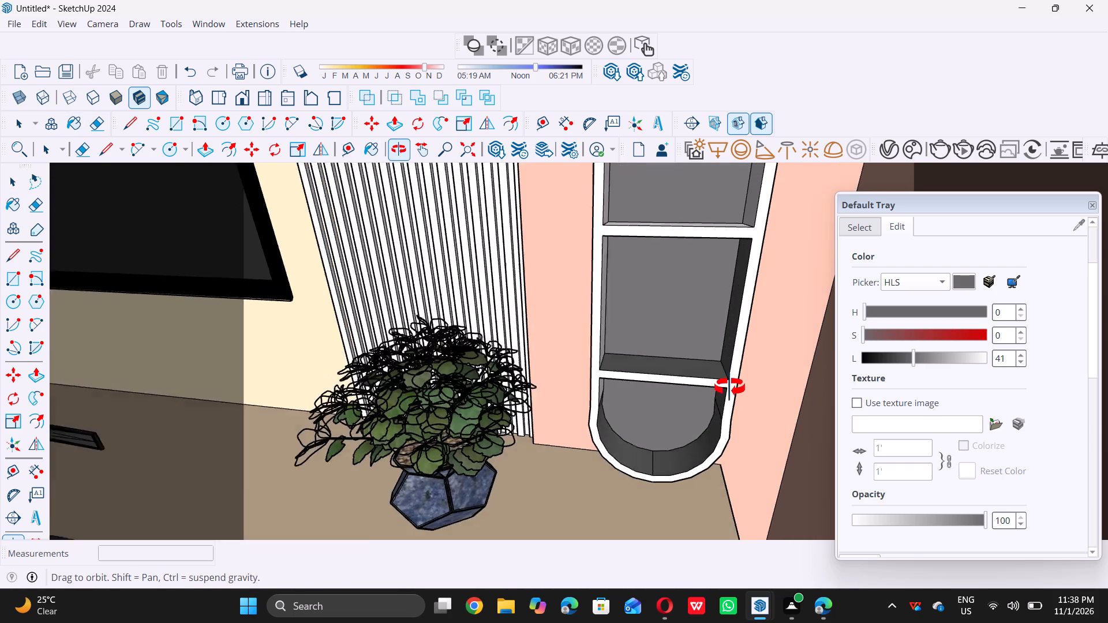
middle_drag(729, 387, 734, 387)
scroll(624, 327, up, 6)
triple_click(623, 322)
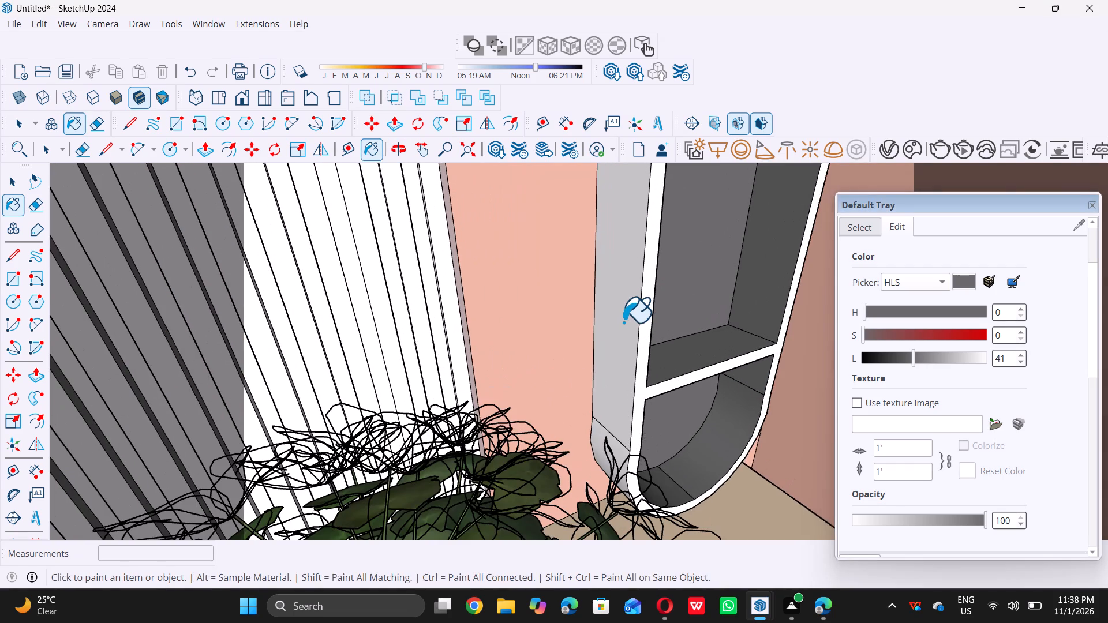
click(623, 322)
Paint the right inner wall and the floor of the shelf's third compartment from the bottom with the same dark grey.
scroll(623, 322, down, 20)
scroll(623, 322, down, 4)
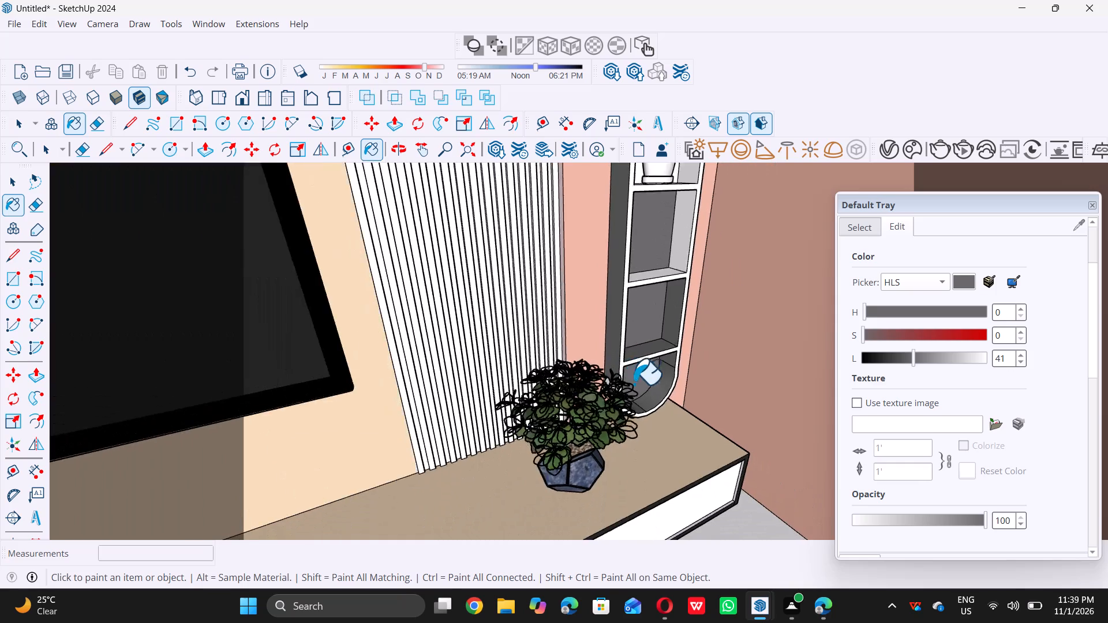
scroll(657, 297, up, 11)
triple_click(658, 294)
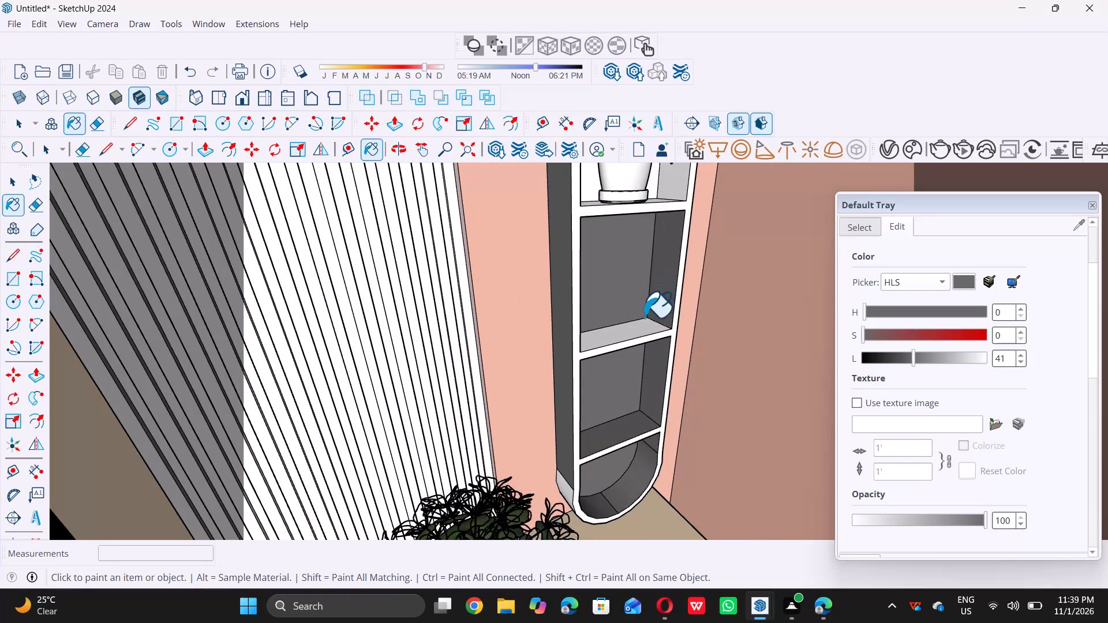
scroll(635, 328, up, 5)
click(635, 328)
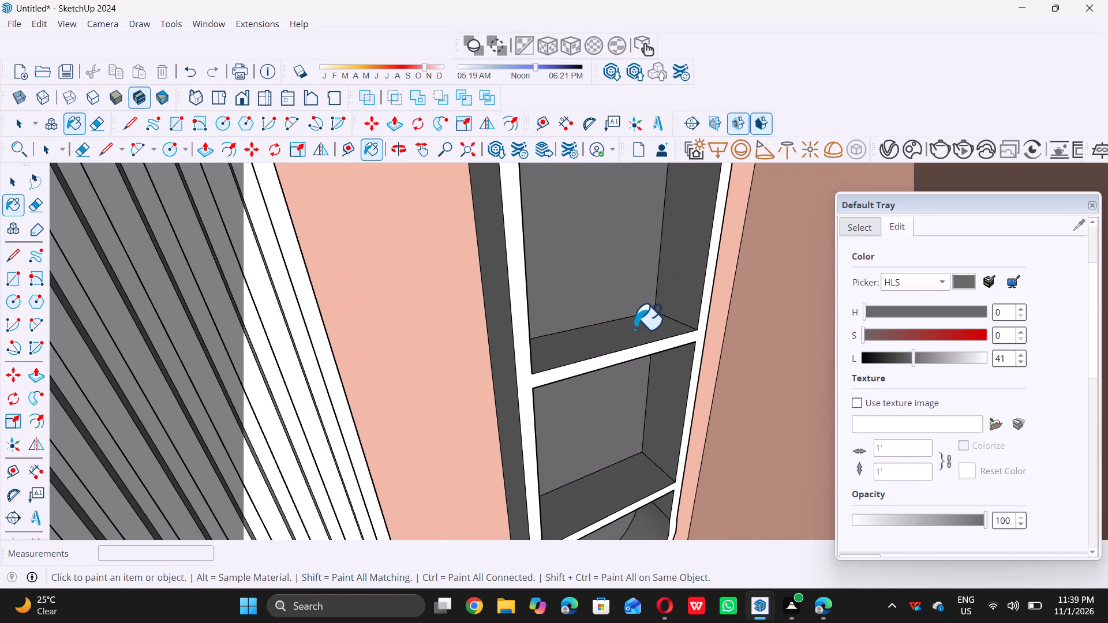
Paint the back faces of the shelf's arched top compartment and the potted-plant compartment with the same dark grey.
middle_drag(627, 337, 370, 339)
scroll(616, 339, down, 1)
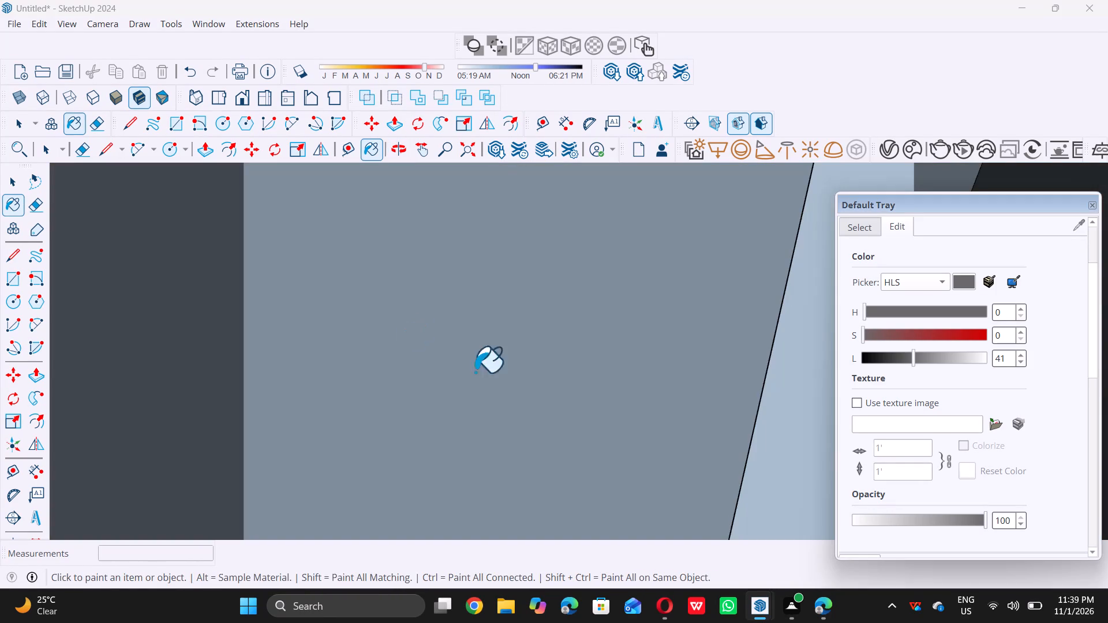
scroll(405, 347, down, 5)
scroll(538, 391, down, 20)
scroll(538, 391, down, 8)
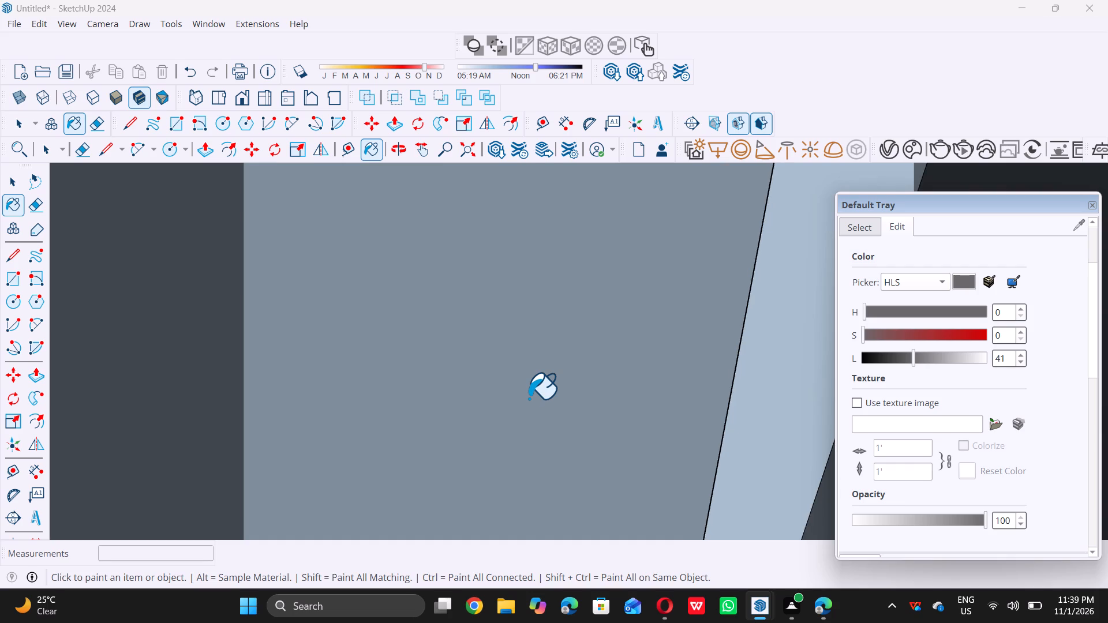
scroll(529, 398, down, 20)
scroll(529, 398, down, 16)
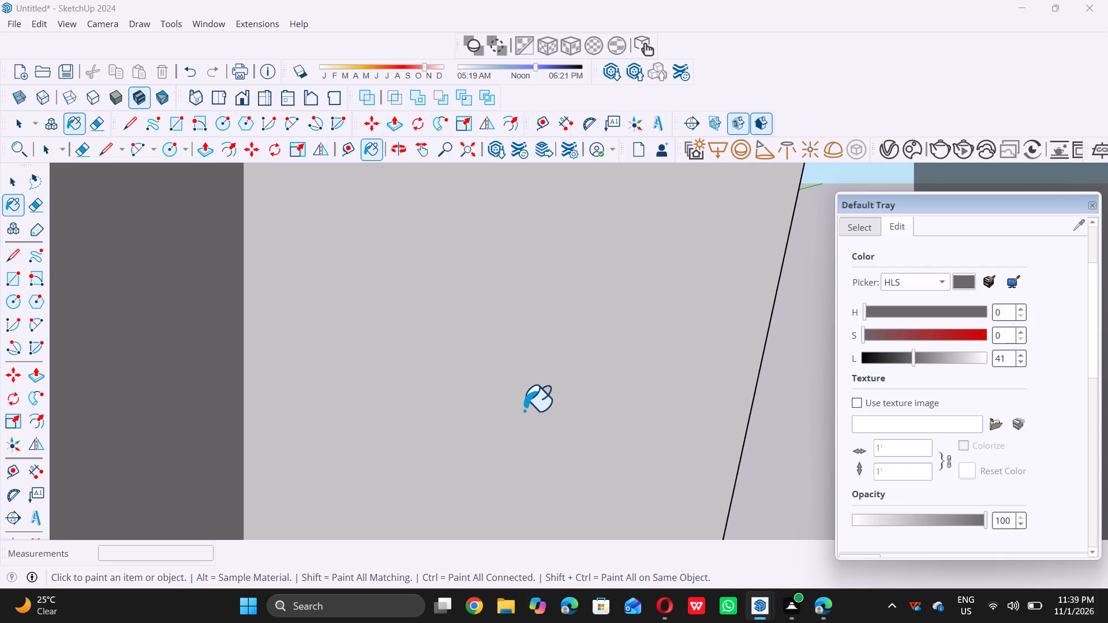
scroll(524, 410, down, 20)
scroll(524, 410, down, 16)
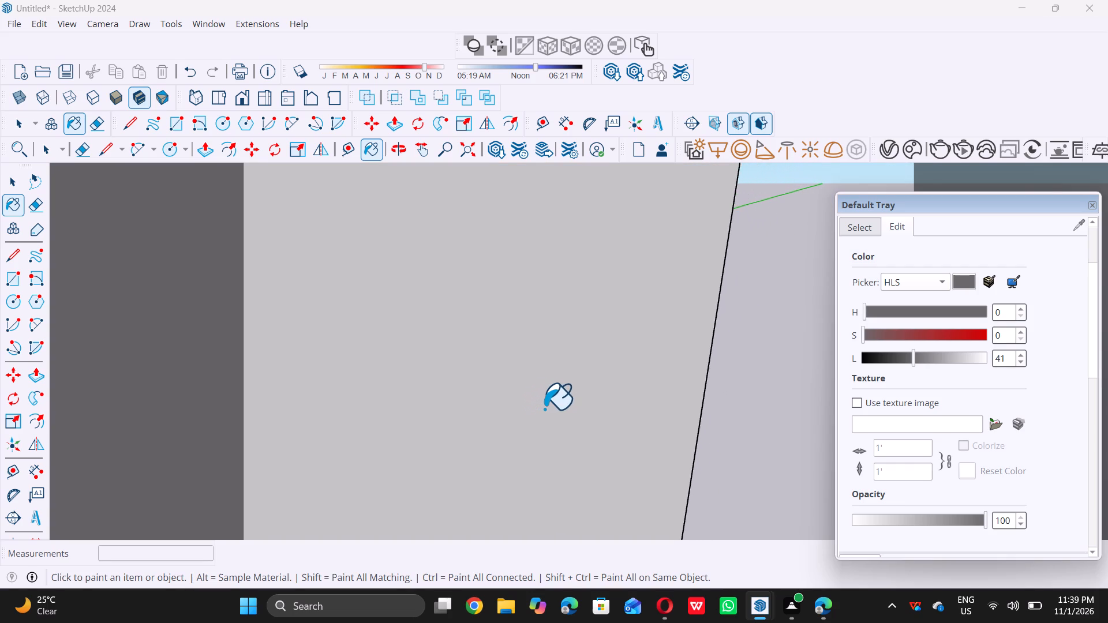
scroll(544, 408, down, 18)
scroll(563, 401, down, 14)
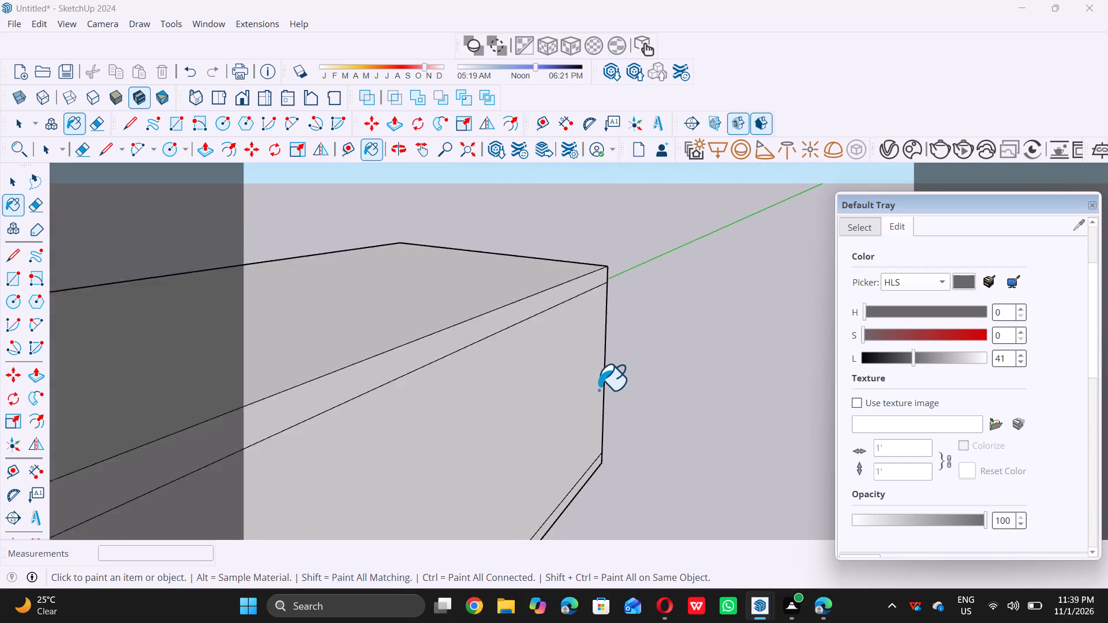
scroll(599, 388, down, 15)
middle_drag(471, 470, 558, 411)
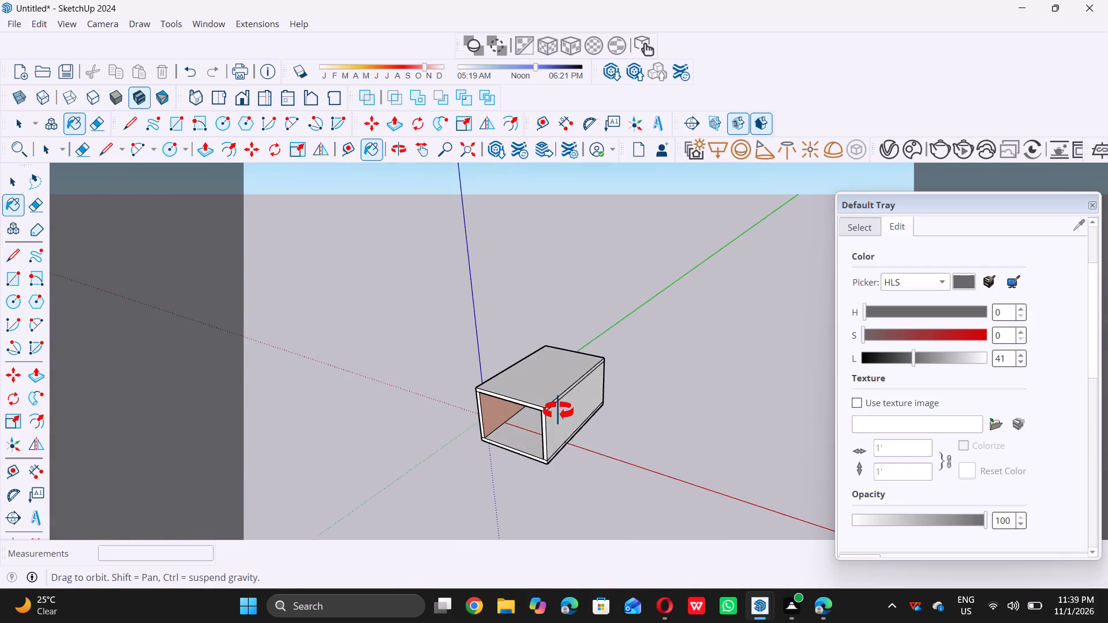
middle_drag(558, 411, 596, 366)
scroll(596, 367, up, 11)
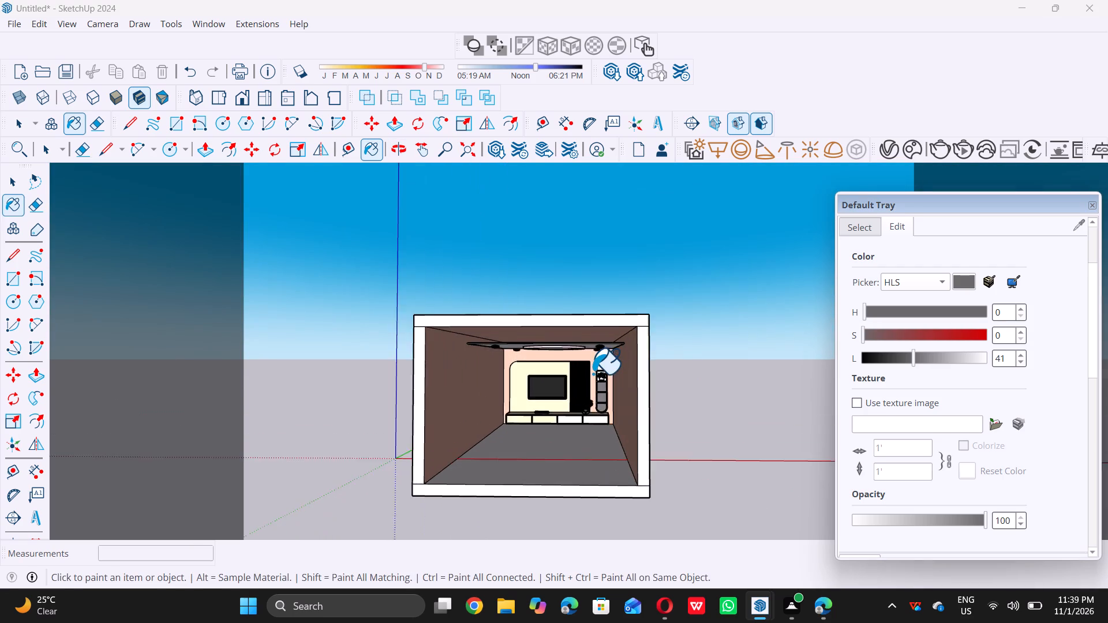
scroll(593, 373, up, 15)
scroll(615, 363, up, 12)
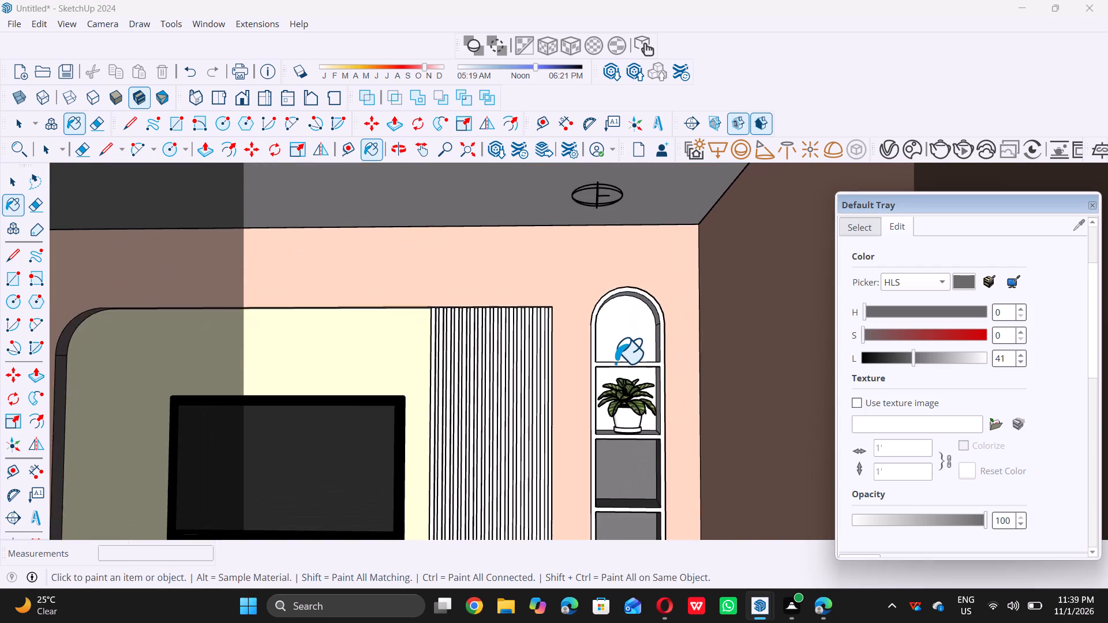
scroll(615, 363, up, 2)
double_click(633, 346)
double_click(670, 388)
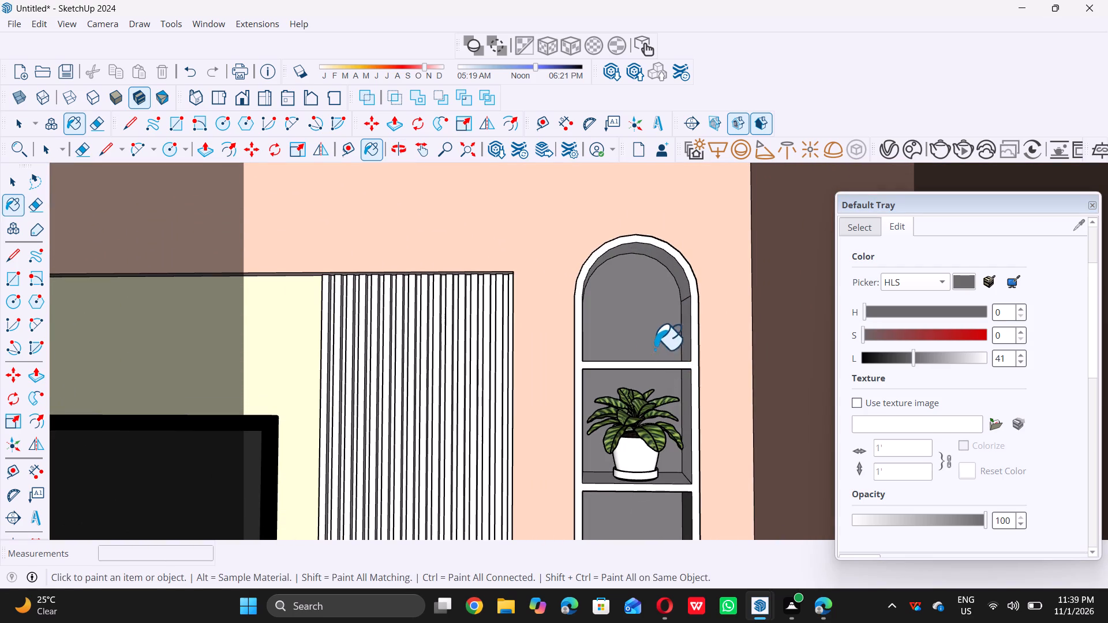
Paint the top compartment's two inner side walls and the underside of its arch with the same dark grey.
scroll(676, 336, up, 6)
click(691, 323)
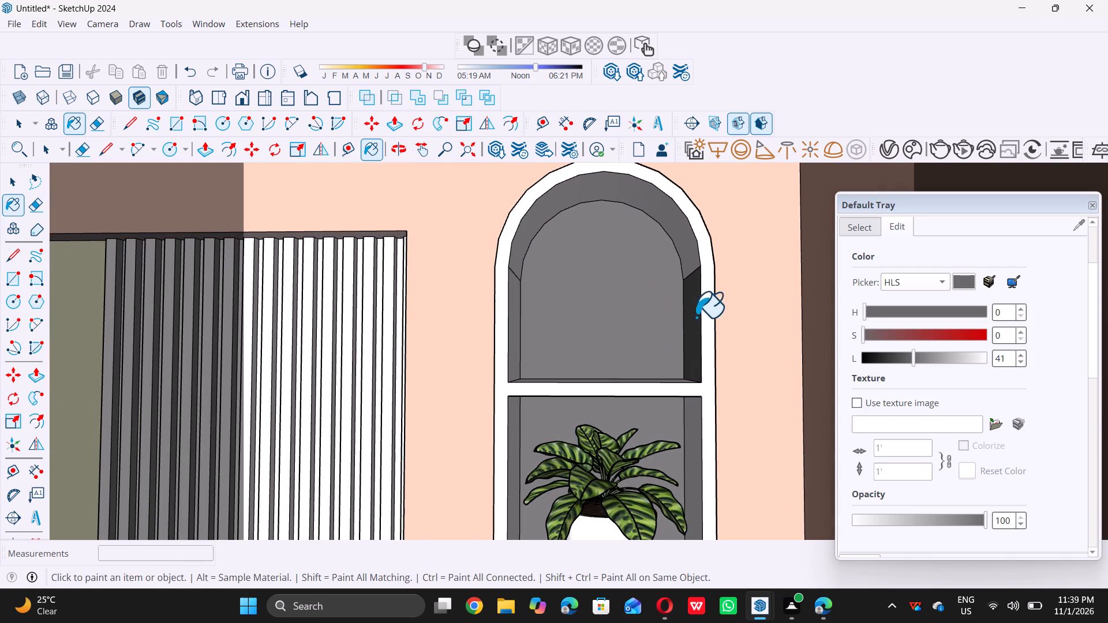
double_click(689, 260)
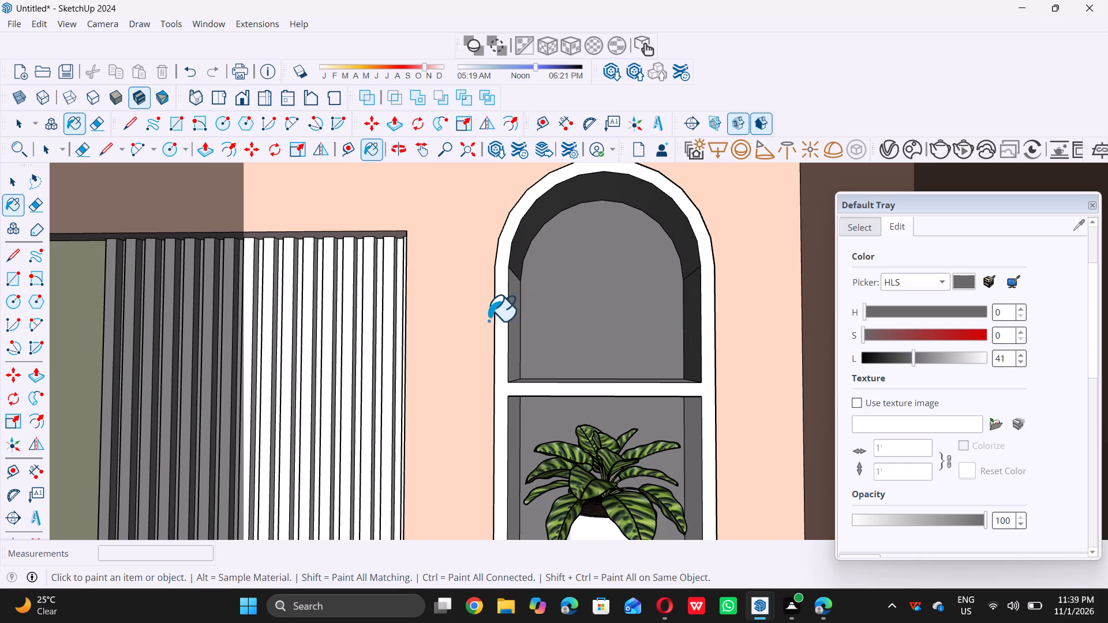
scroll(518, 327, up, 5)
click(515, 327)
scroll(515, 327, down, 8)
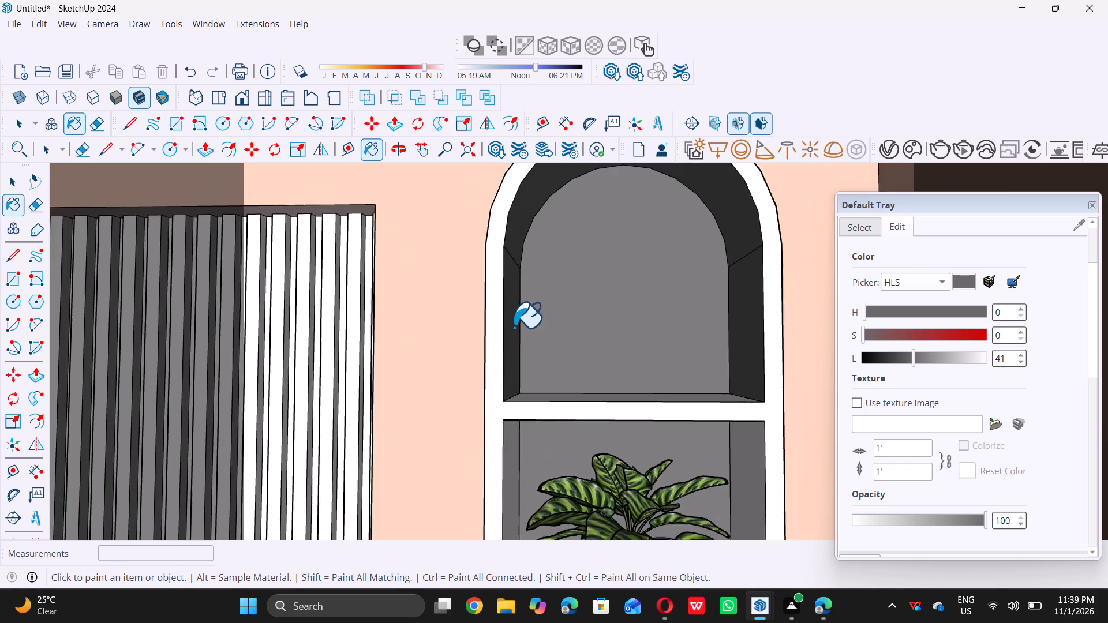
Paint the left inner wall of the potted-plant compartment with the same dark grey.
scroll(514, 327, down, 5)
scroll(519, 409, up, 16)
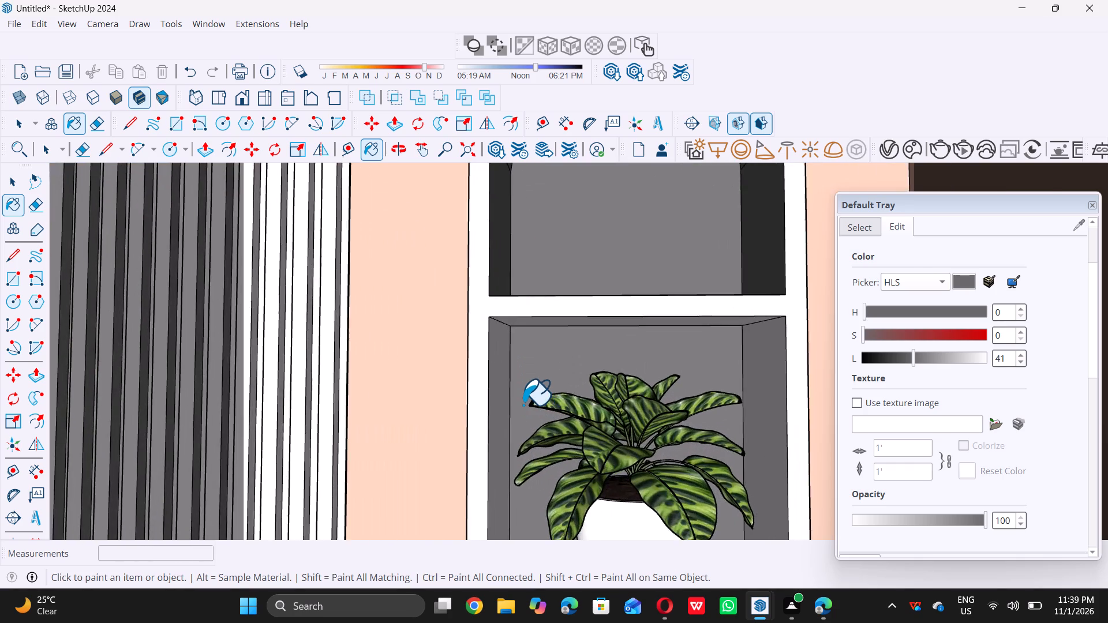
scroll(525, 401, up, 4)
triple_click(533, 377)
click(472, 357)
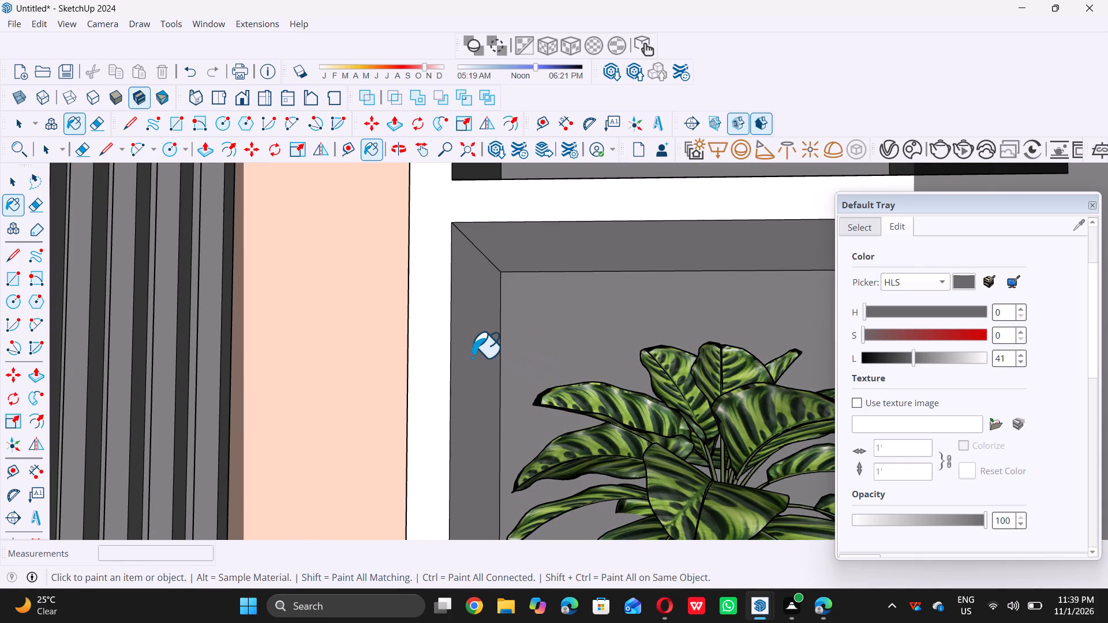
scroll(478, 337, down, 20)
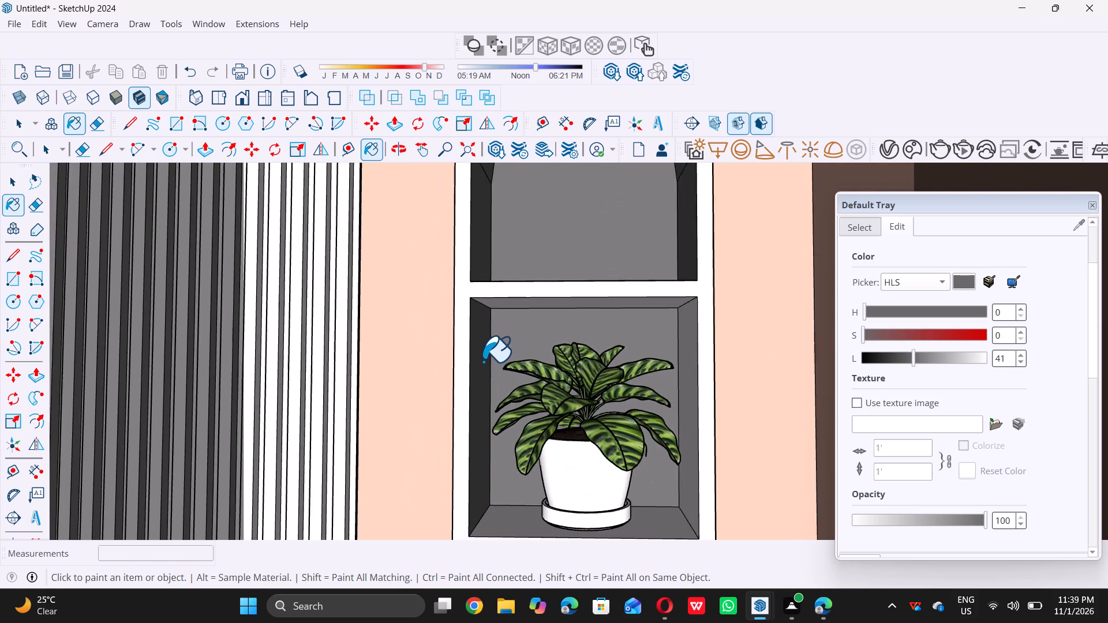
scroll(483, 361, down, 6)
scroll(531, 449, down, 9)
Paint the left inner walls of the two compartments directly below the potted plant with the same dark grey.
middle_drag(545, 475, 537, 479)
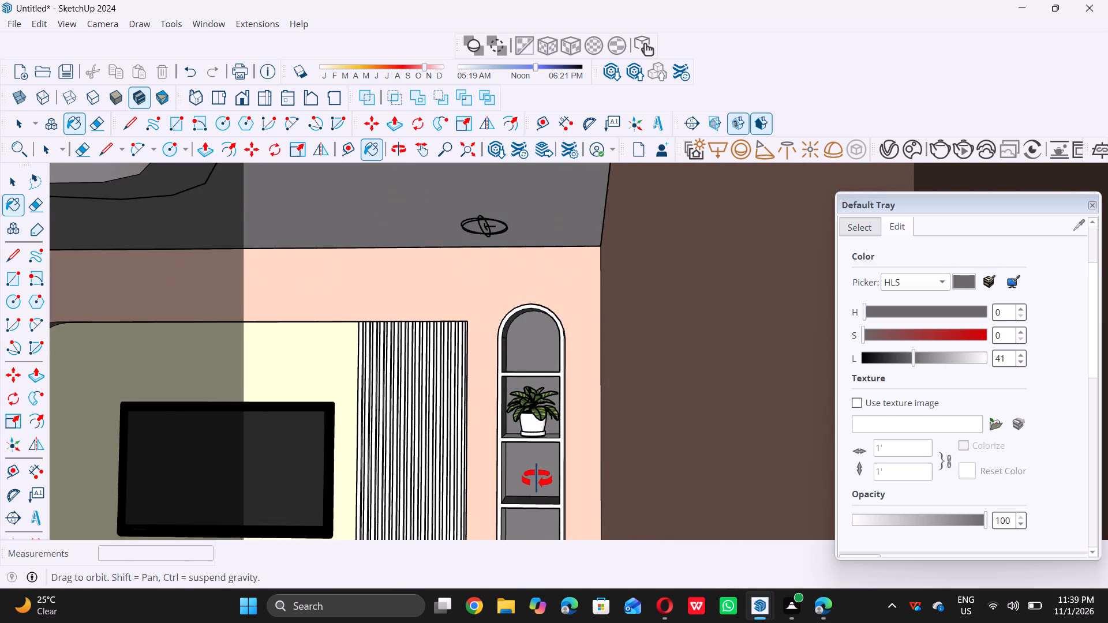
middle_drag(537, 479, 560, 468)
scroll(511, 482, up, 12)
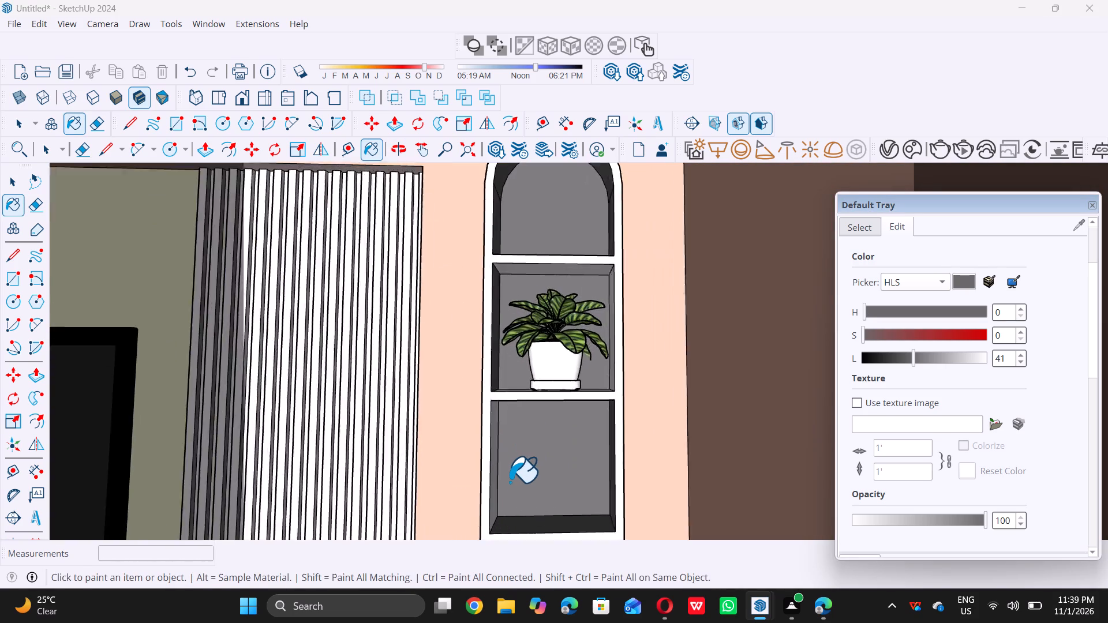
scroll(507, 483, up, 10)
click(474, 471)
scroll(478, 463, down, 5)
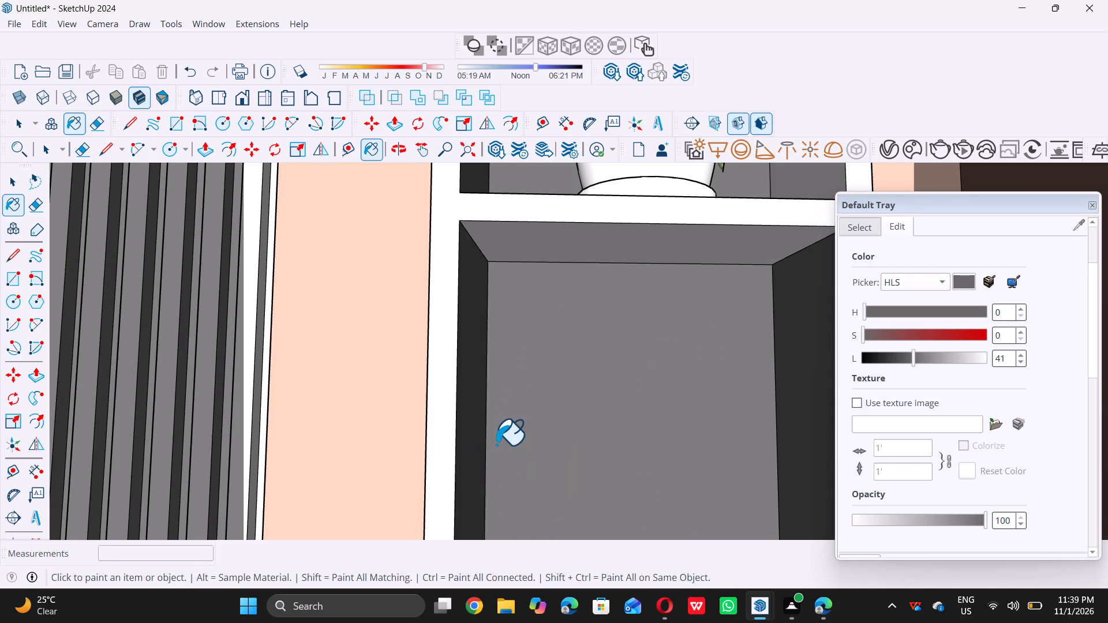
scroll(496, 444, down, 20)
scroll(496, 444, down, 4)
scroll(519, 503, up, 3)
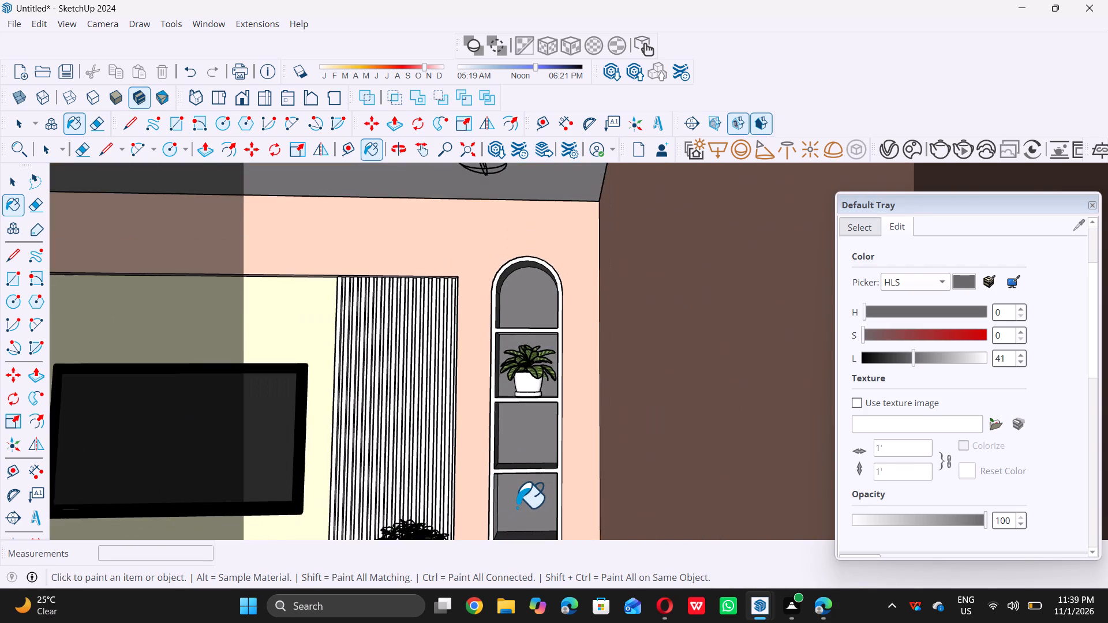
scroll(516, 507, up, 18)
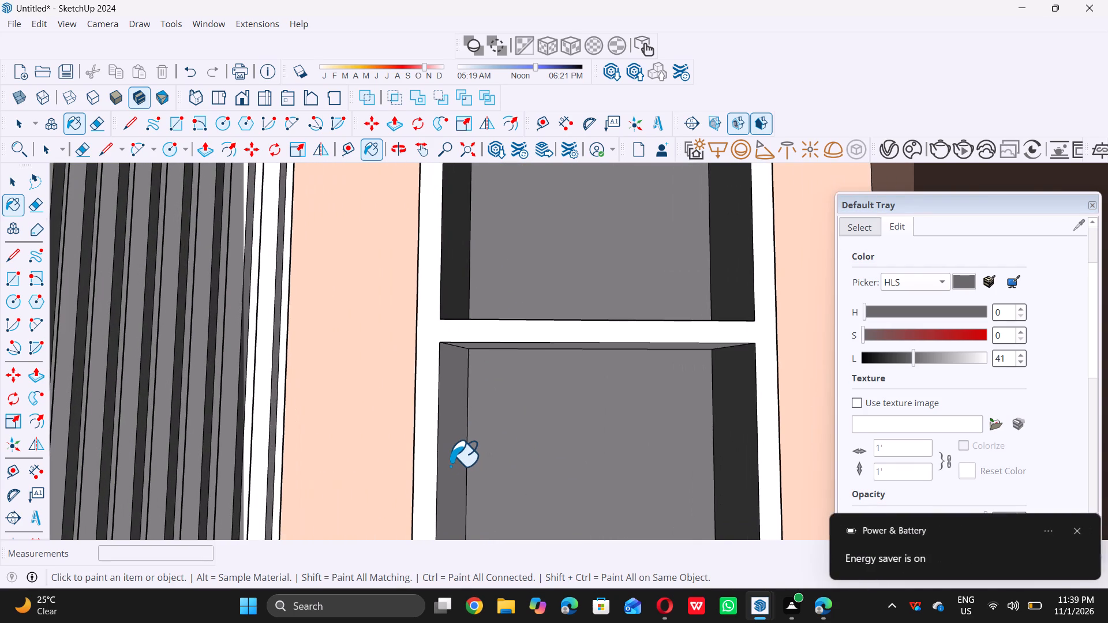
double_click(450, 464)
double_click(725, 433)
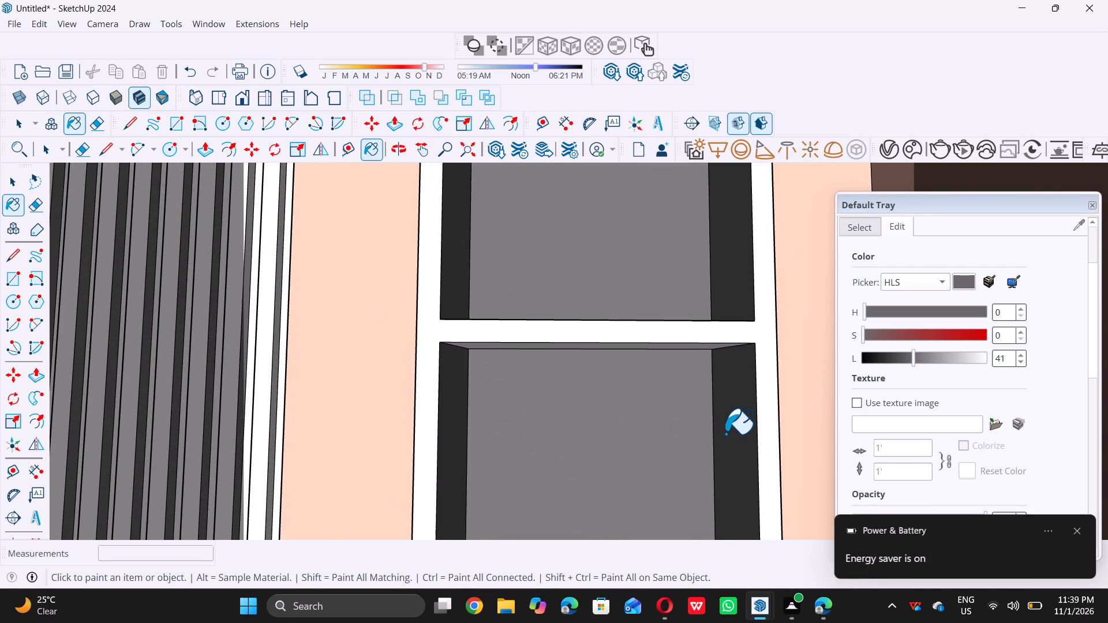
key(space)
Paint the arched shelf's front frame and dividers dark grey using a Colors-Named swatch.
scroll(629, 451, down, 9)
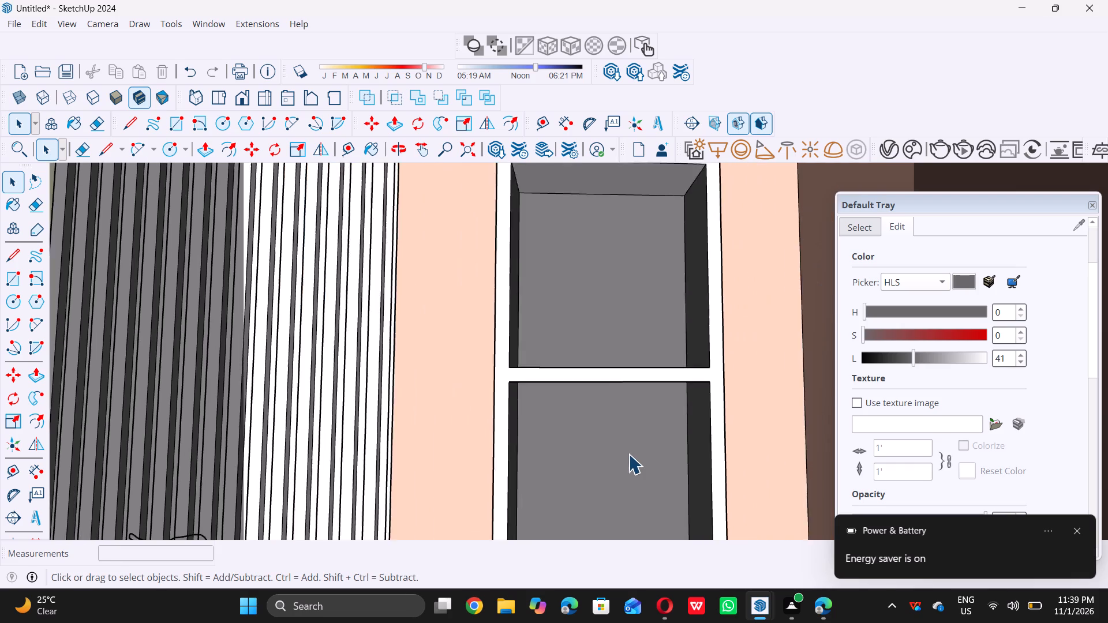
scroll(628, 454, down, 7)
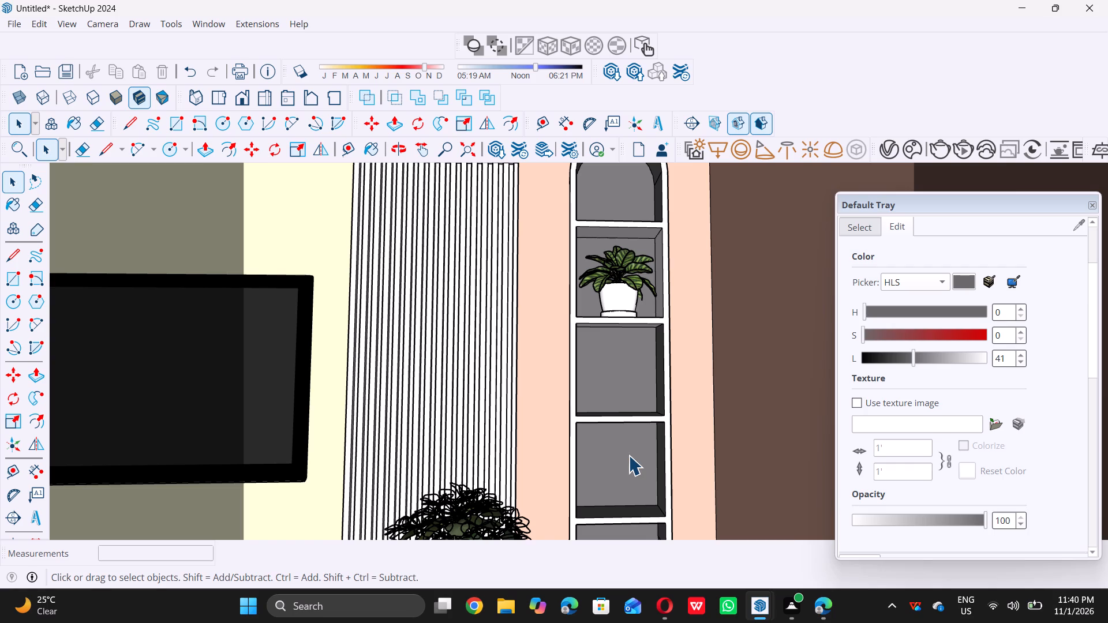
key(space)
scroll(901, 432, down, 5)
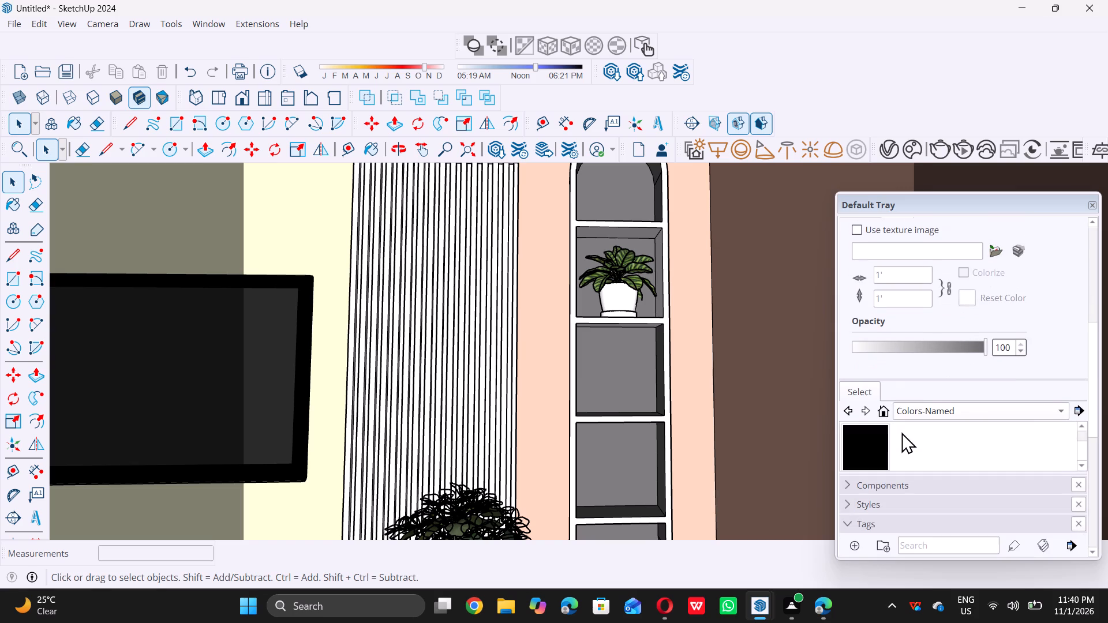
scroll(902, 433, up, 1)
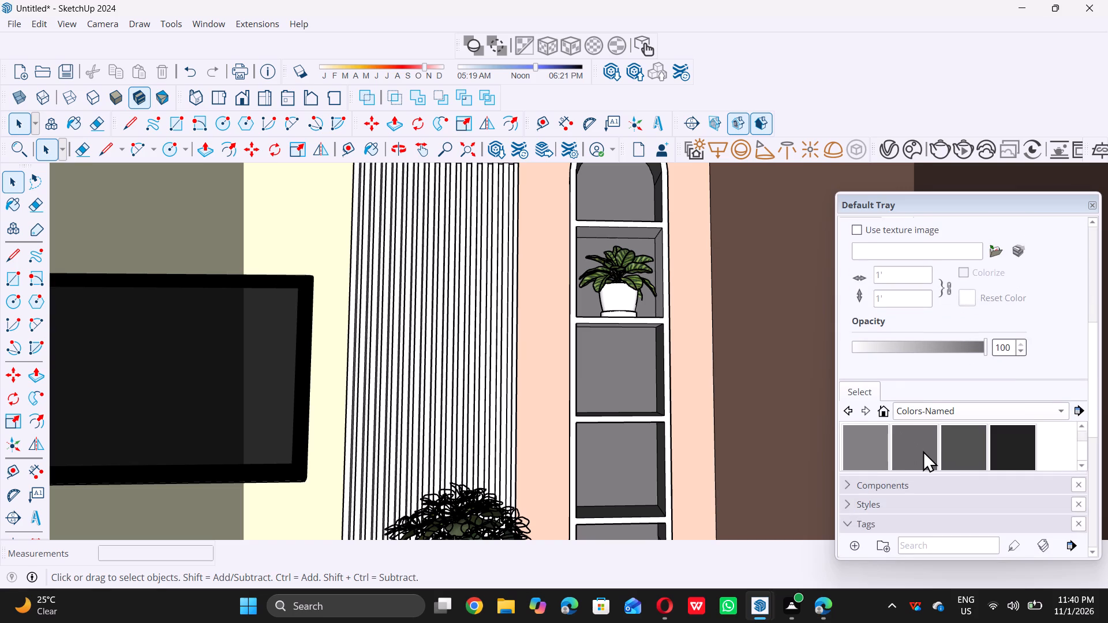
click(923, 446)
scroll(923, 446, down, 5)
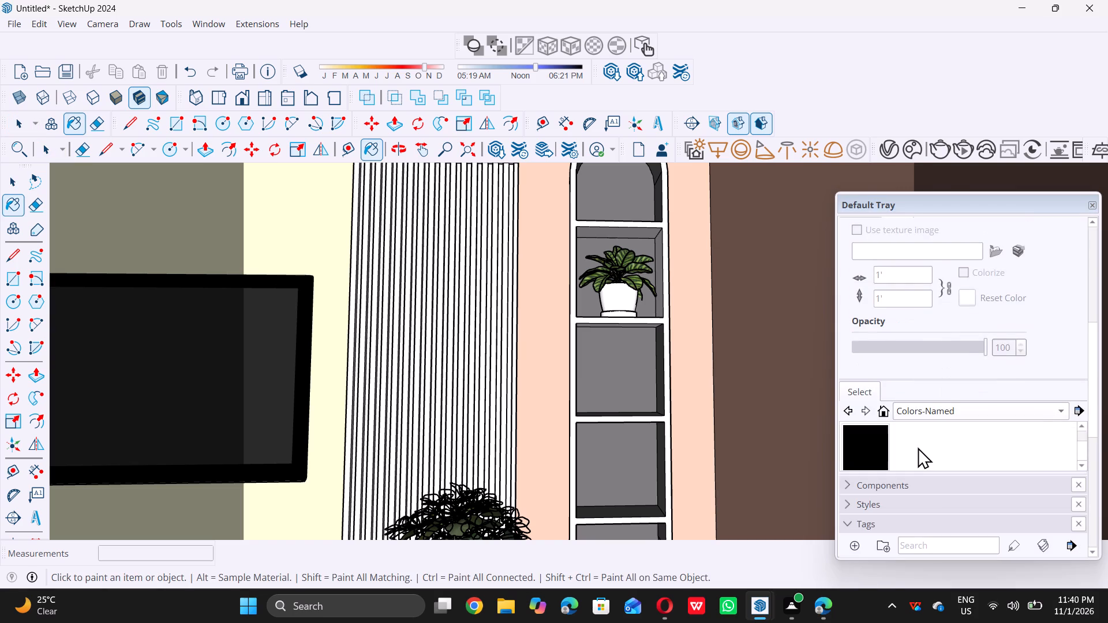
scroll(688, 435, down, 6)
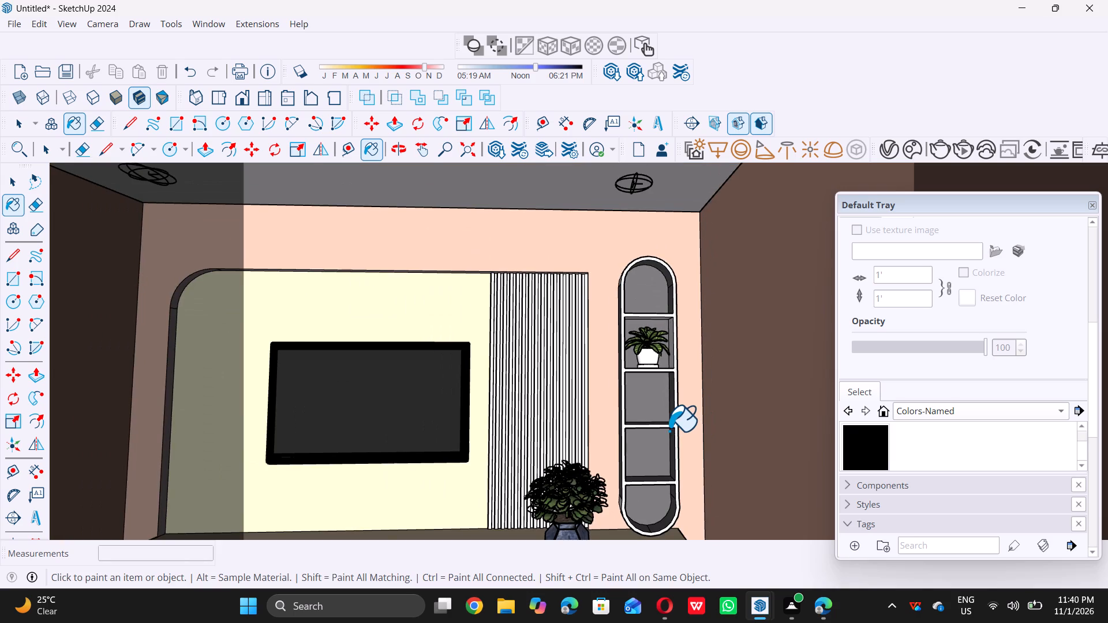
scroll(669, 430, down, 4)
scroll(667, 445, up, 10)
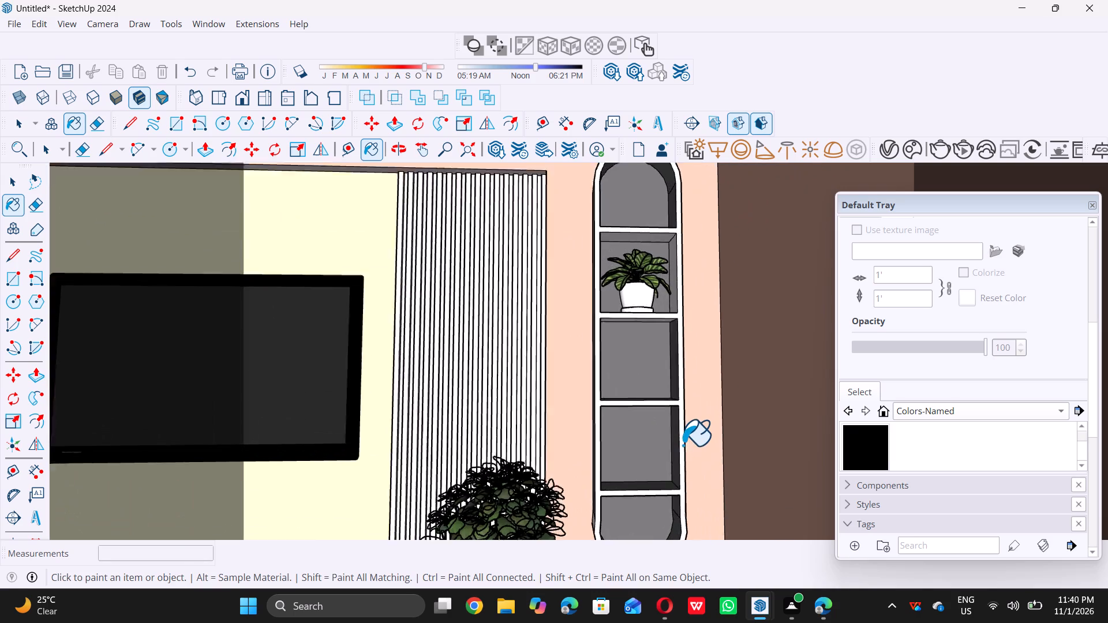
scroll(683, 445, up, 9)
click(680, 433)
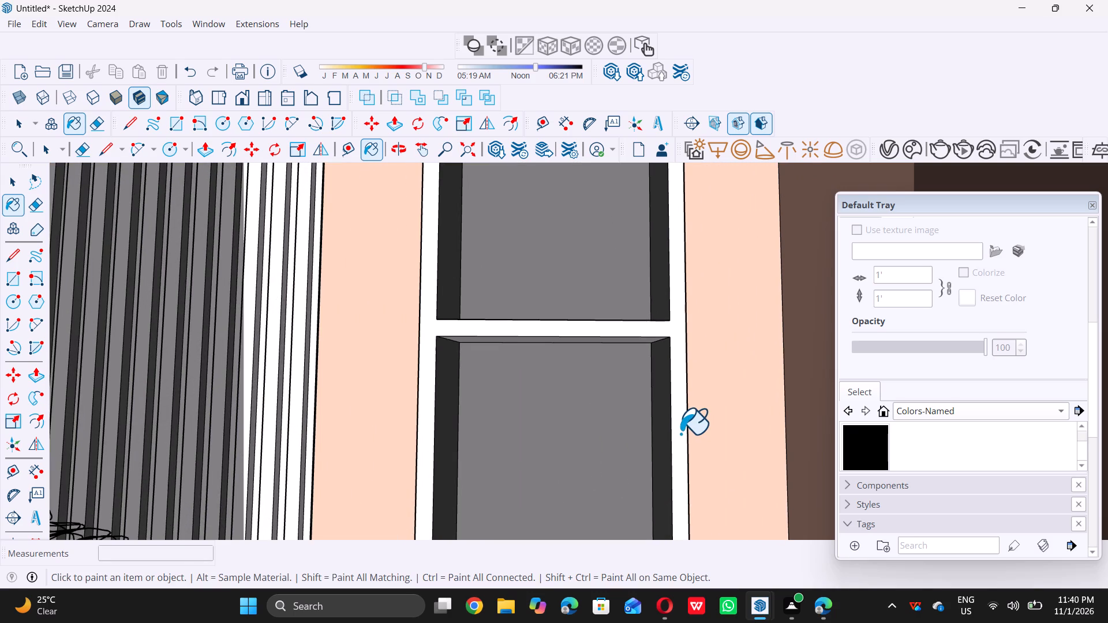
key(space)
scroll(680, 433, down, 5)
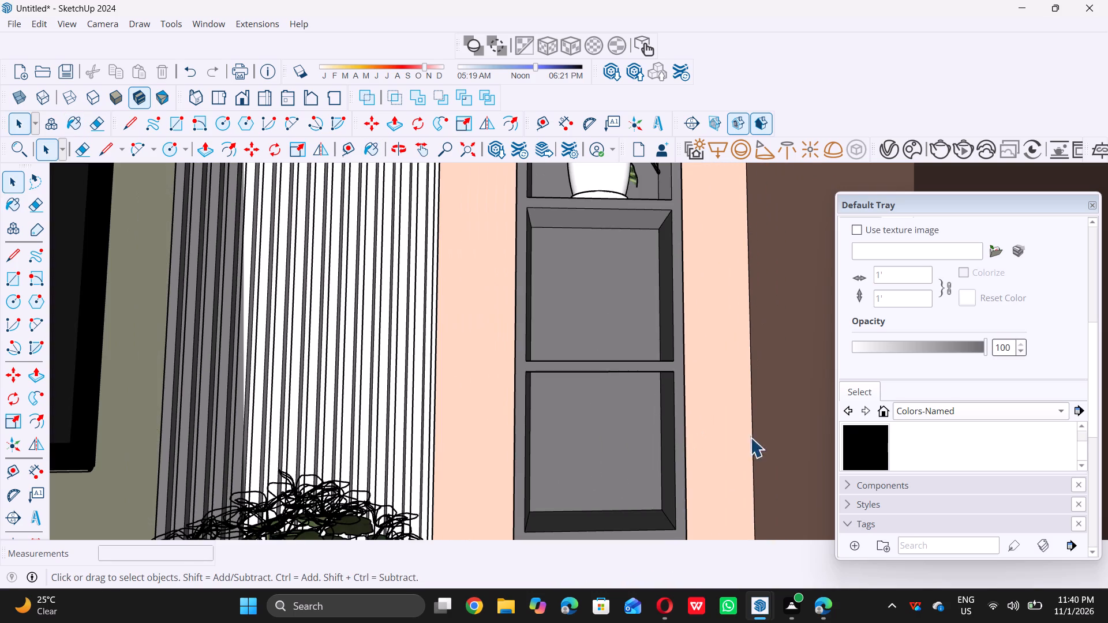
Paint the arched shelf's front frame and dividers with 0137_Black.
double_click(885, 441)
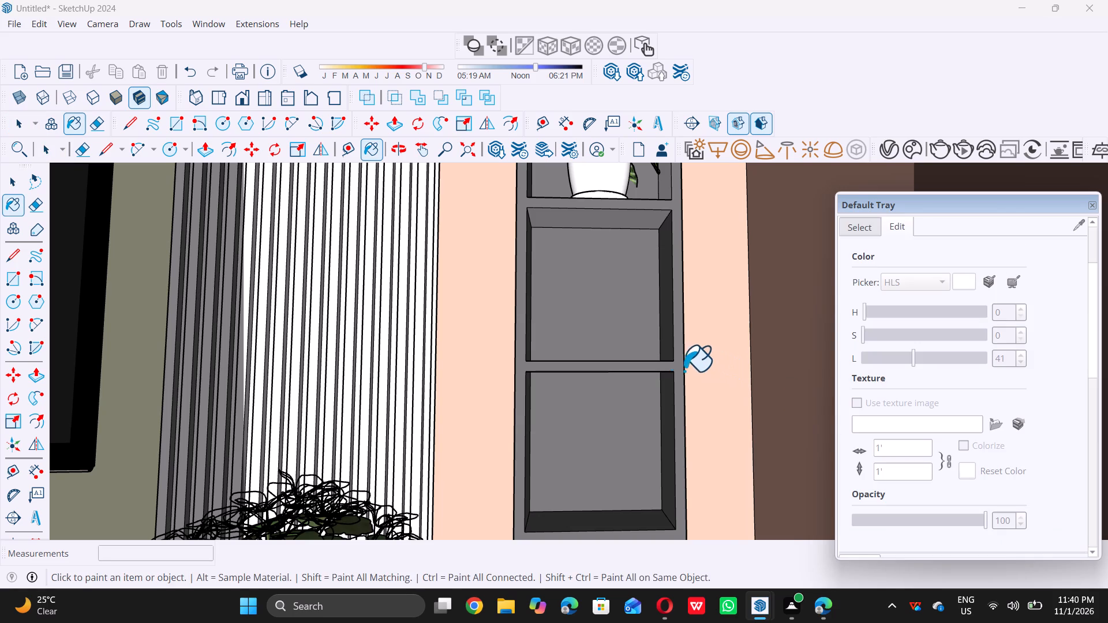
double_click(671, 369)
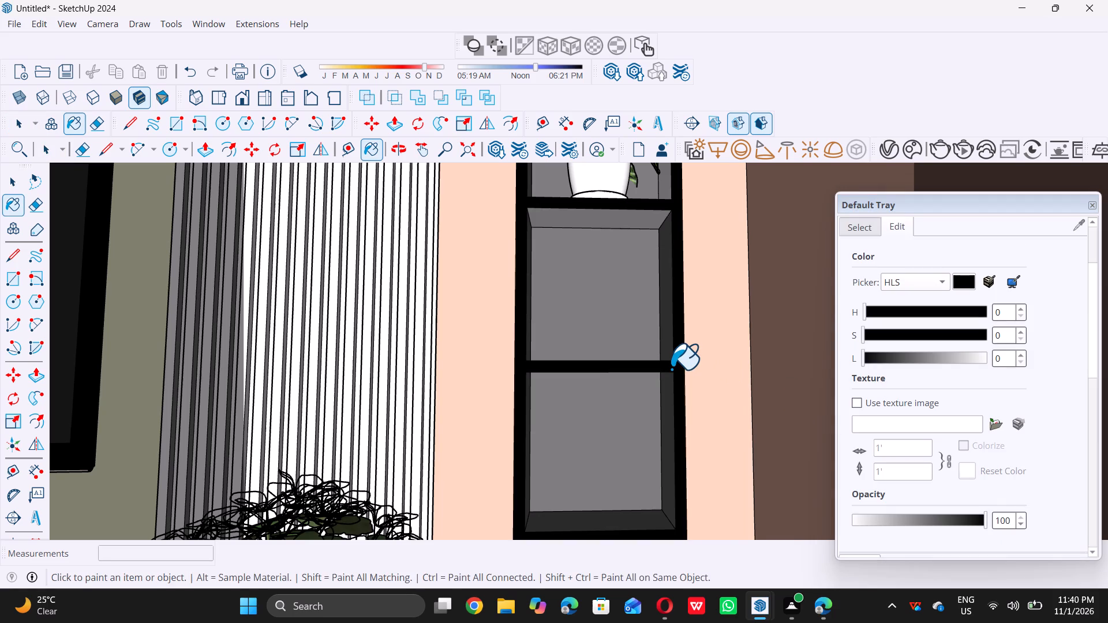
scroll(671, 369, down, 20)
scroll(671, 369, down, 2)
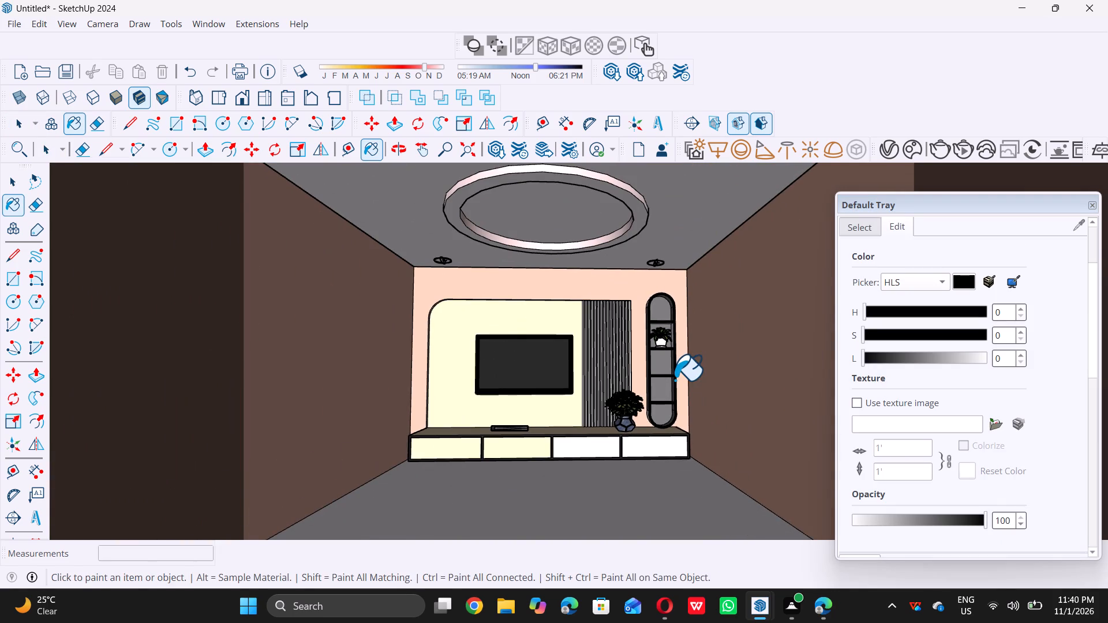
key(space)
Examine the arched shelf from an angle and check the whole TV wall within the room.
scroll(687, 346, up, 6)
scroll(668, 299, up, 7)
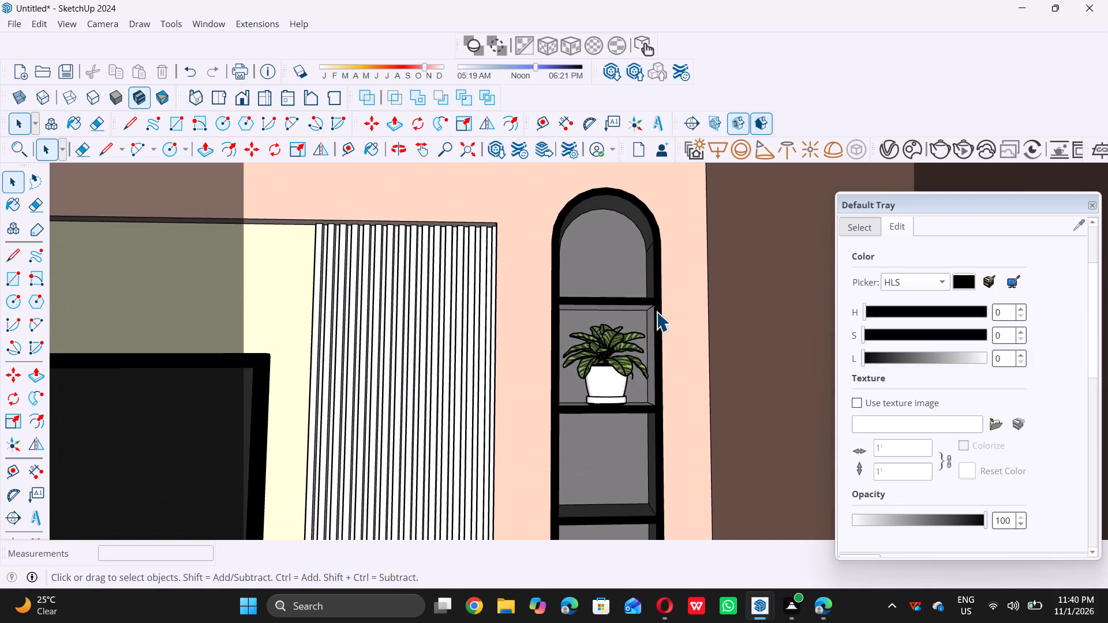
middle_drag(647, 317, 721, 310)
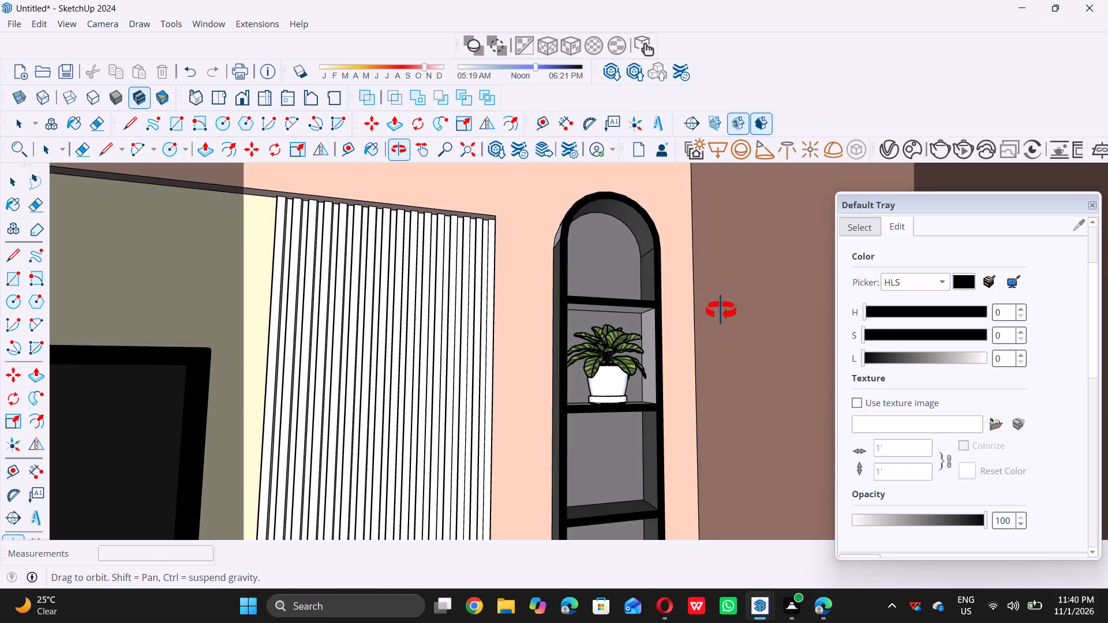
middle_drag(721, 310, 629, 336)
scroll(629, 336, up, 1)
scroll(629, 336, down, 18)
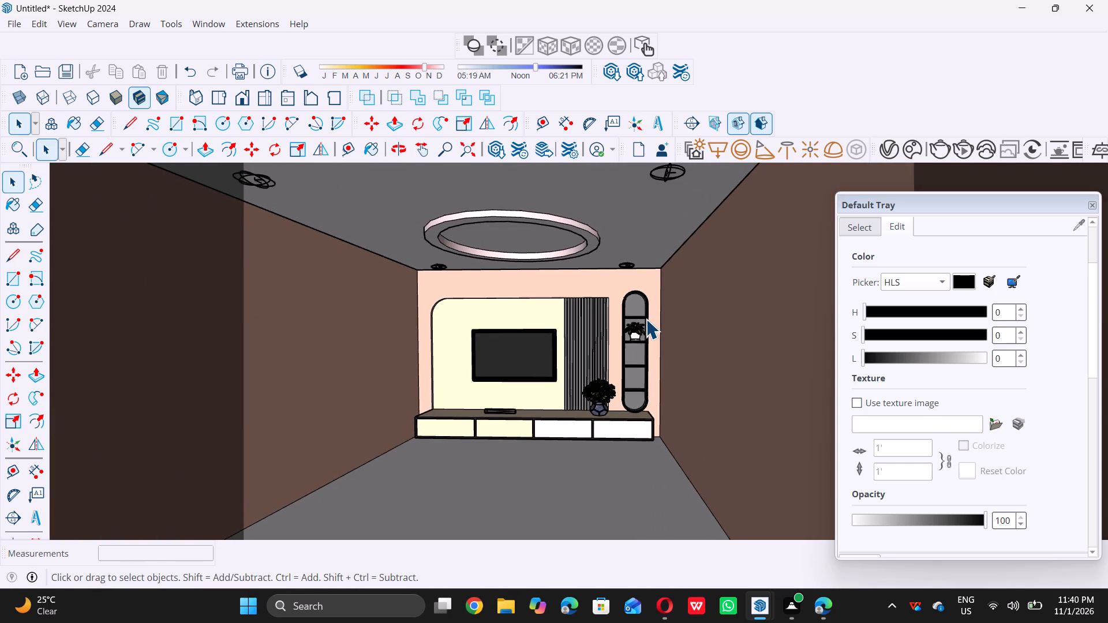
scroll(646, 319, down, 3)
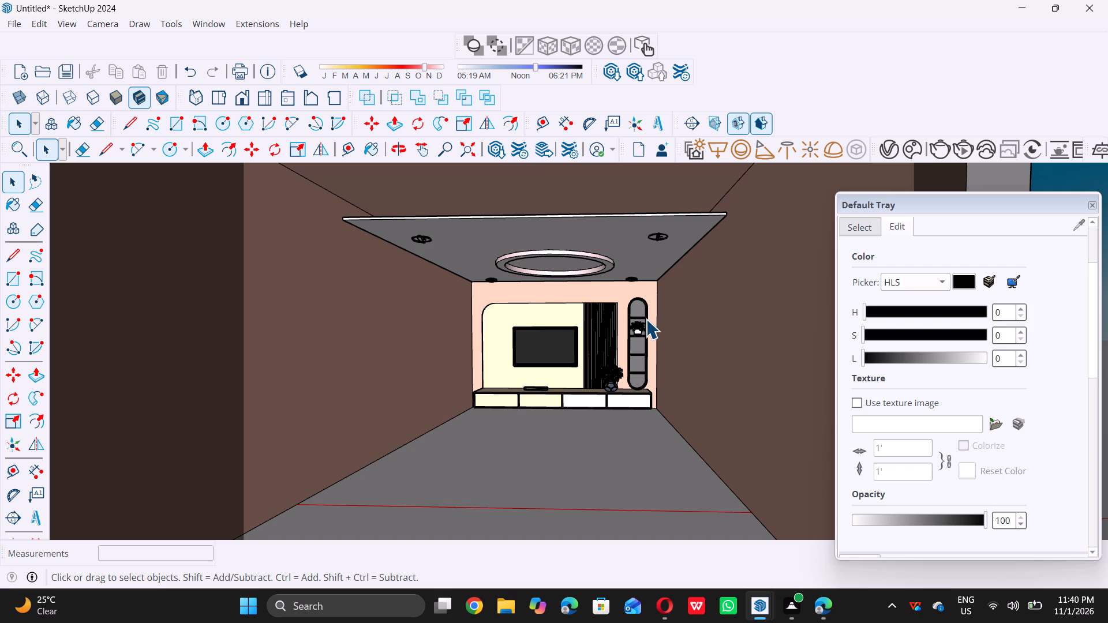
Paint the front faces of the first five slats beside the TV with the orange-red swatch from Colors-Named.
scroll(901, 347, up, 4)
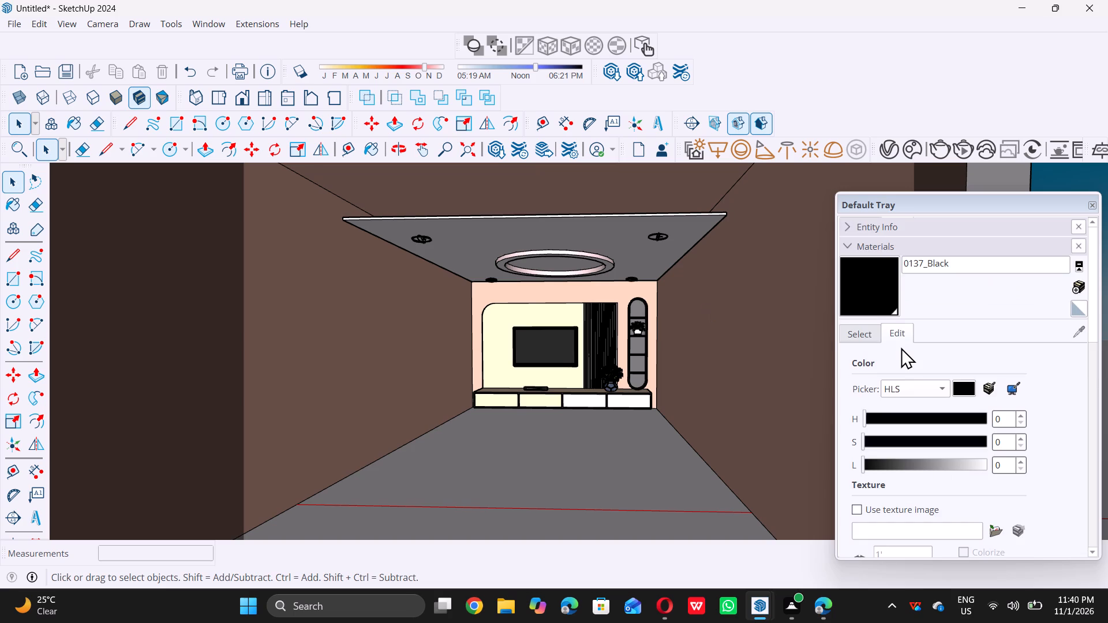
scroll(901, 347, up, 1)
scroll(916, 360, down, 5)
scroll(922, 367, up, 13)
triple_click(866, 338)
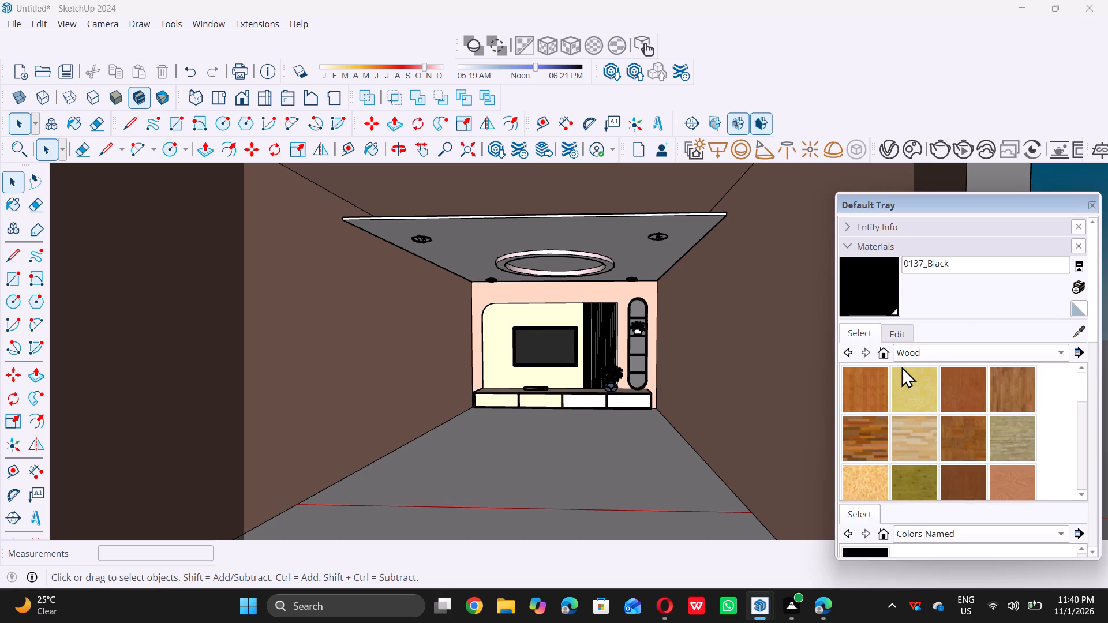
scroll(951, 396, down, 2)
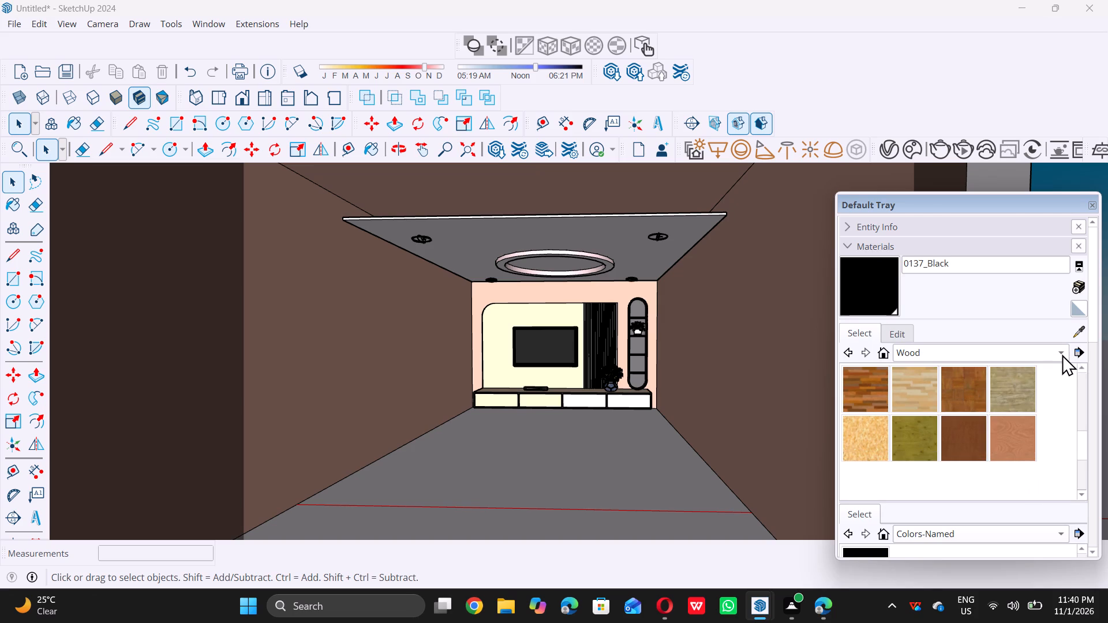
click(1060, 355)
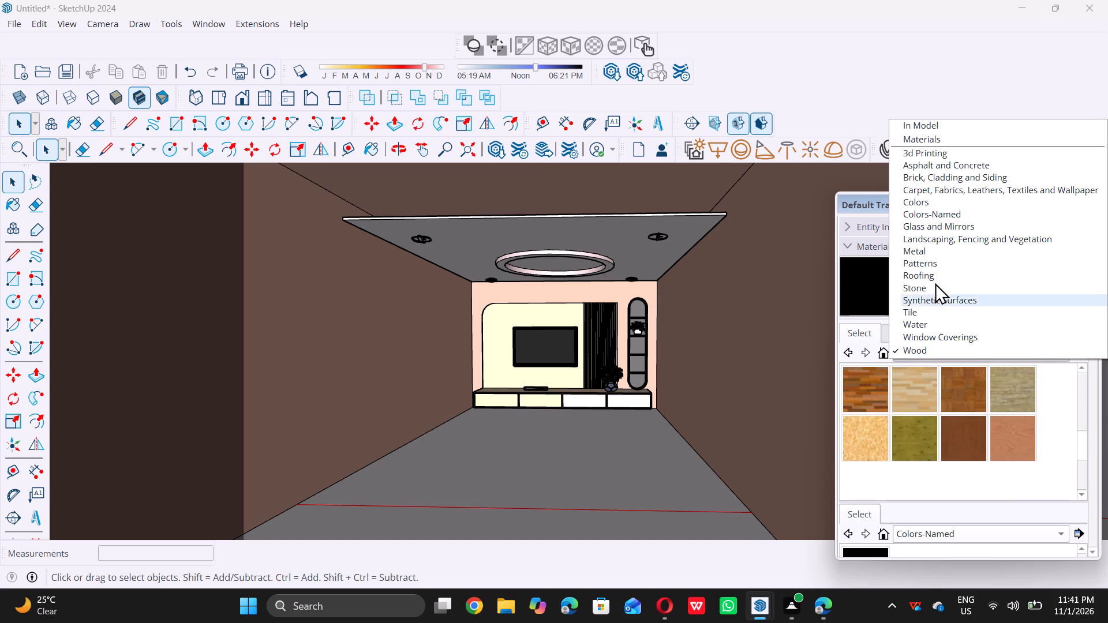
triple_click(923, 218)
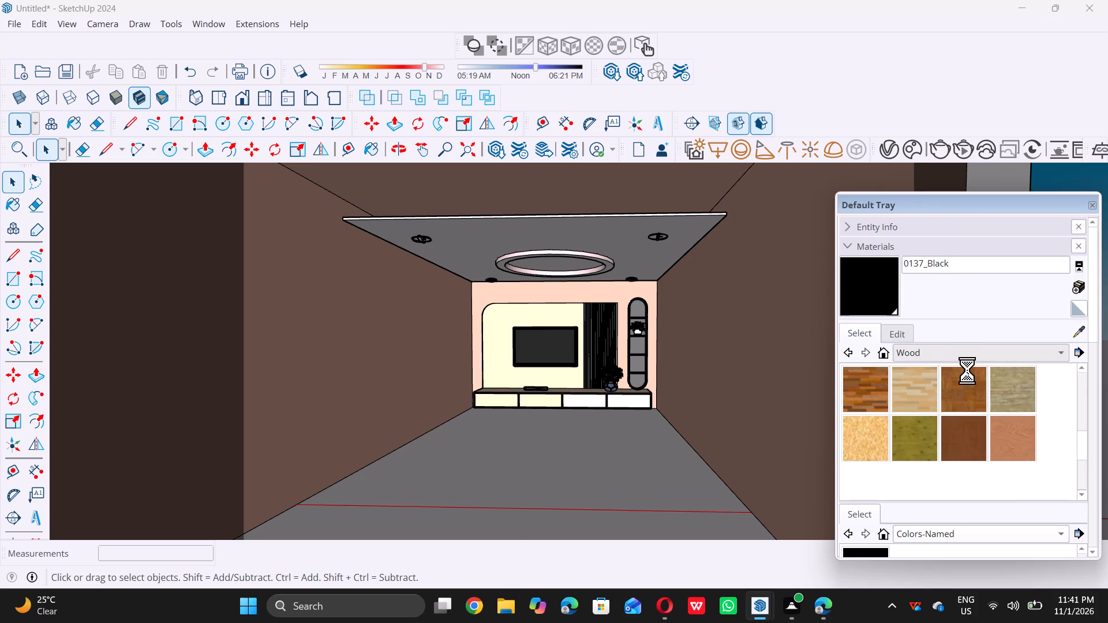
scroll(995, 412, down, 5)
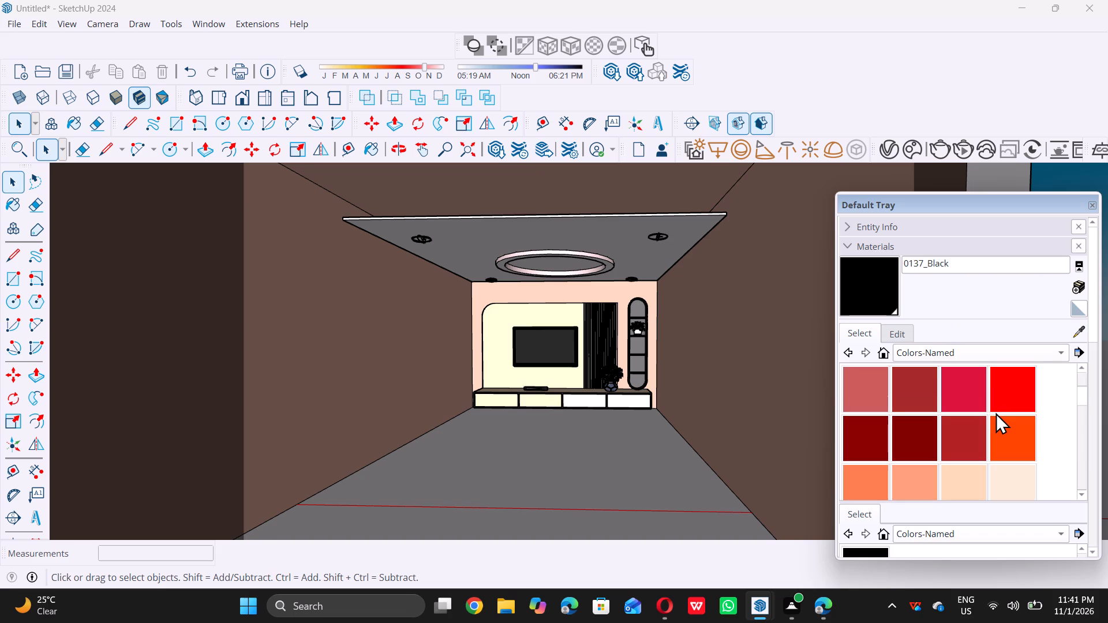
double_click(1026, 433)
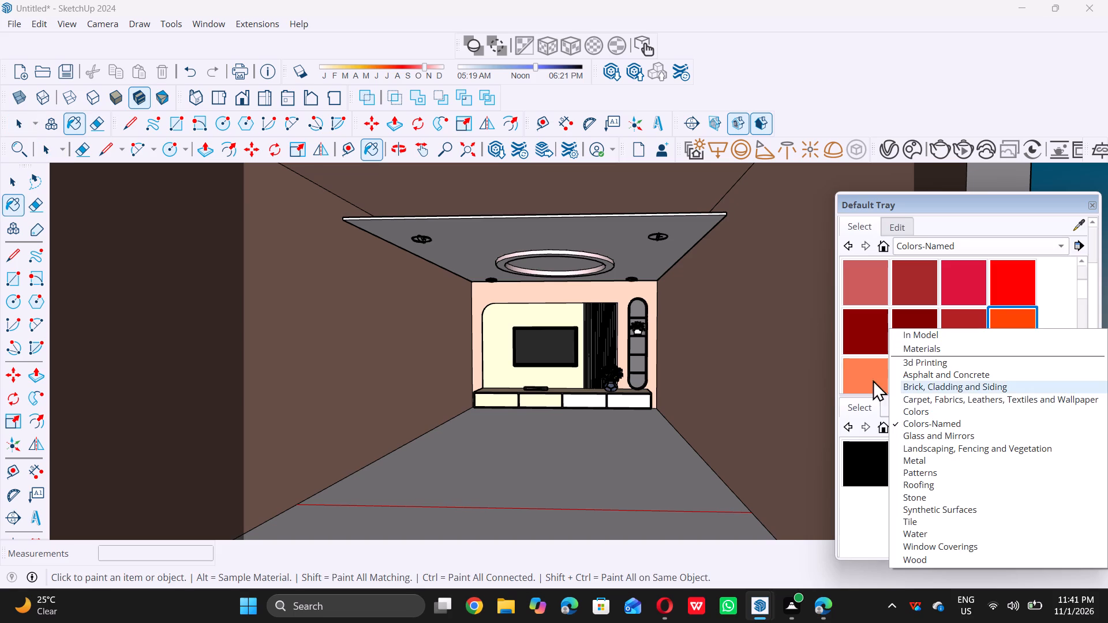
triple_click(1007, 317)
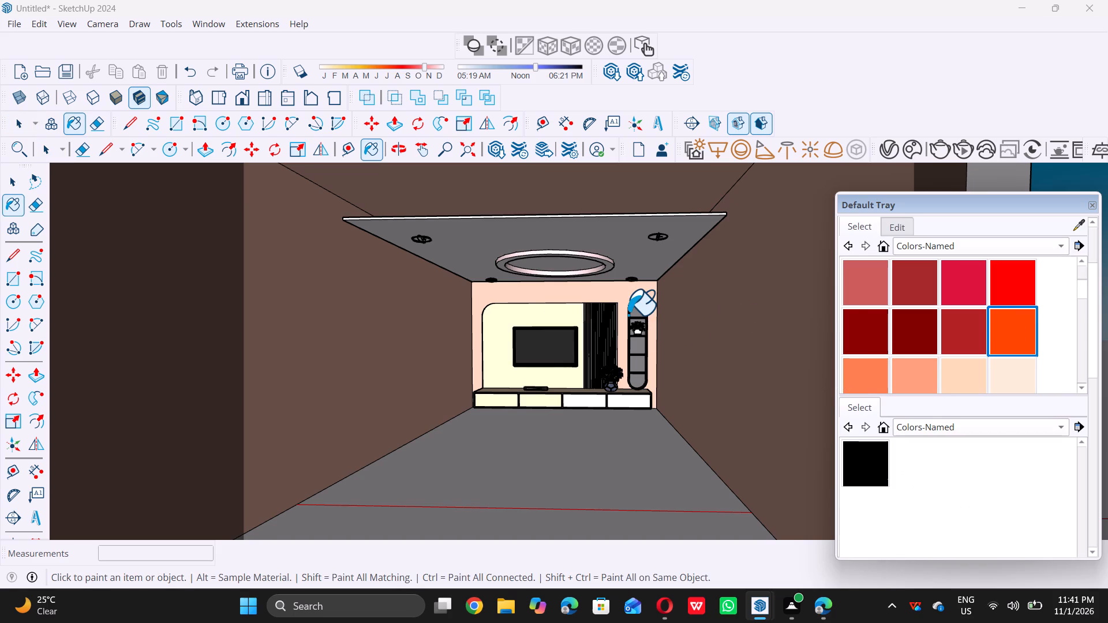
scroll(628, 314, up, 4)
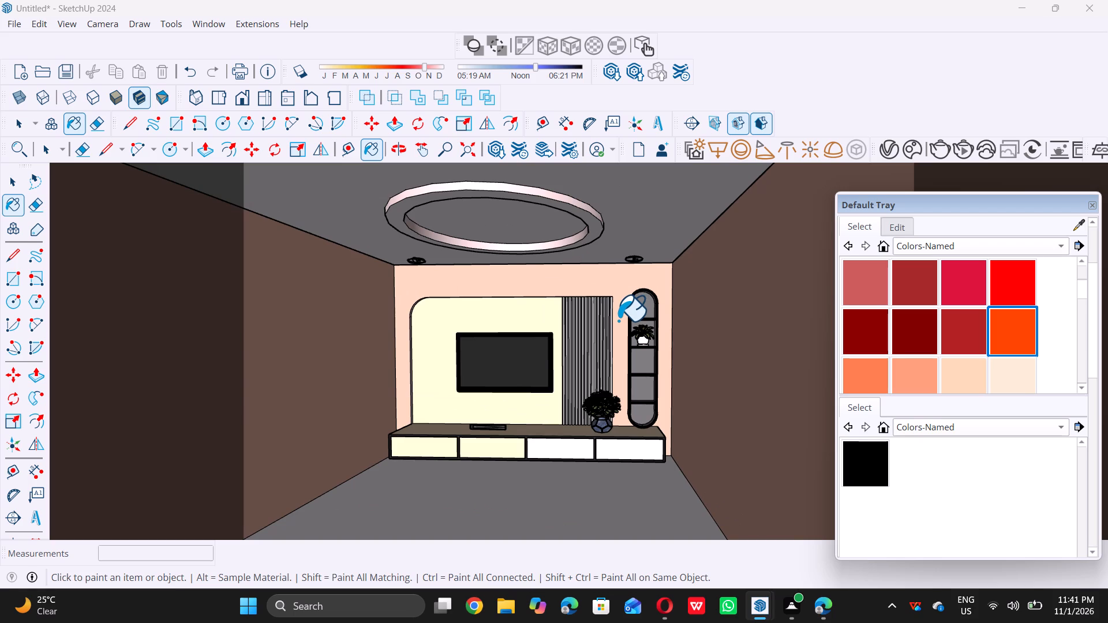
scroll(608, 320, up, 5)
scroll(524, 322, up, 4)
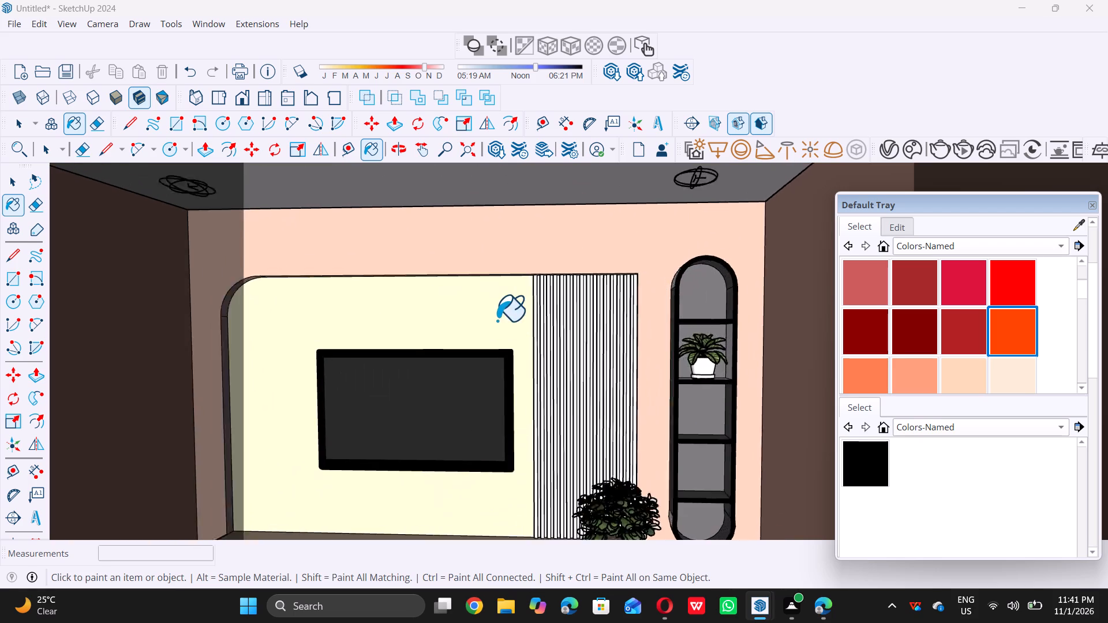
scroll(538, 324, up, 16)
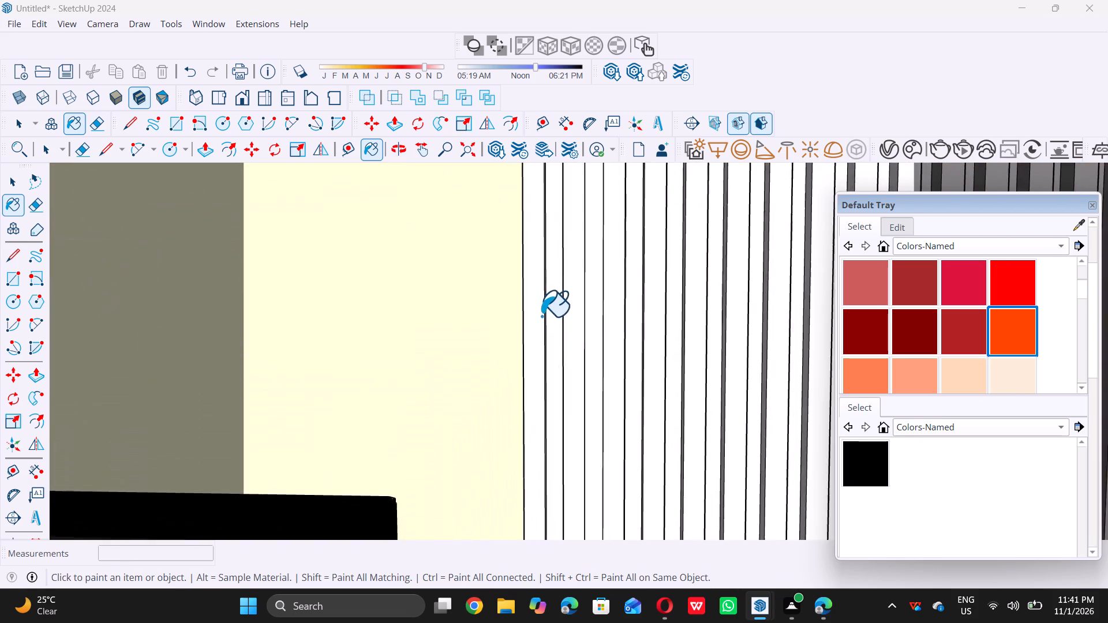
double_click(537, 314)
click(572, 306)
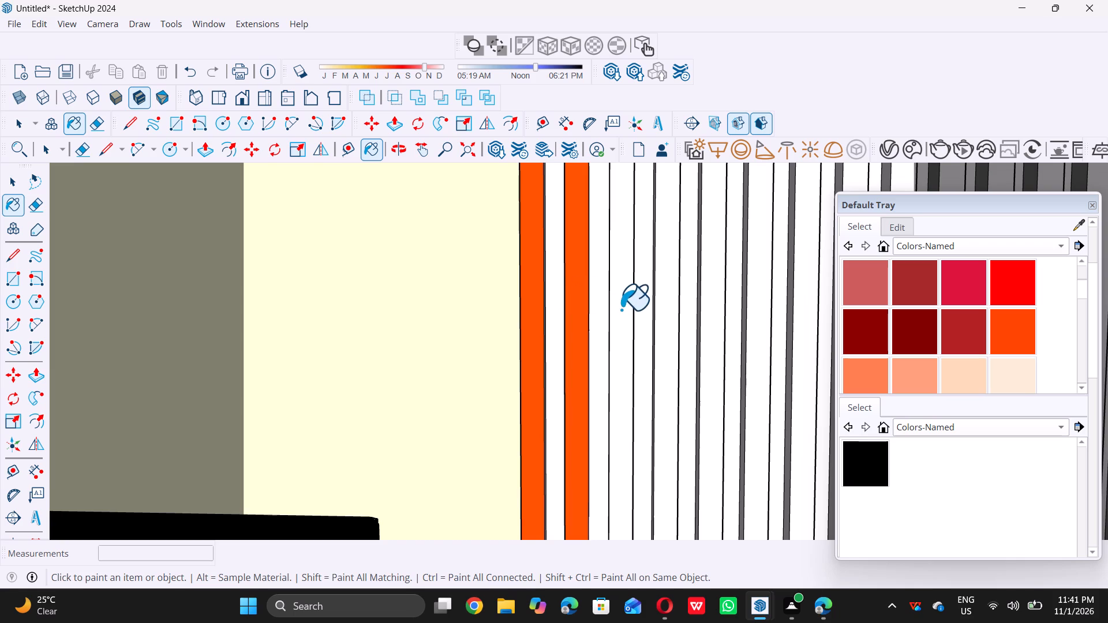
click(622, 309)
double_click(666, 318)
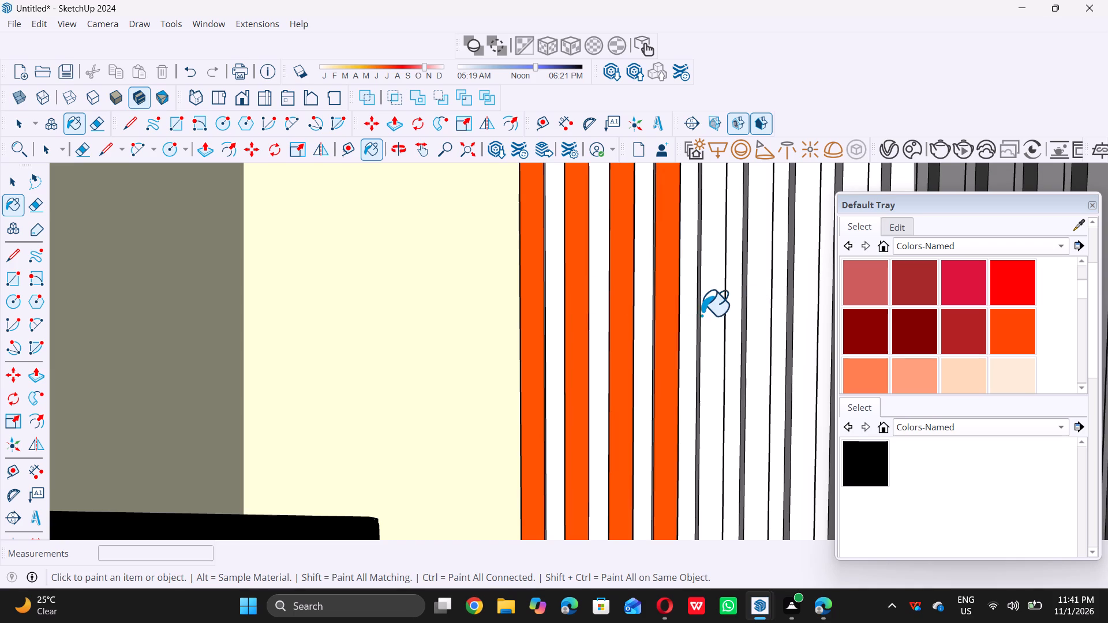
double_click(710, 315)
Paint the front faces of the next three slats in the slatted panel with the same orange-red.
scroll(654, 329, down, 13)
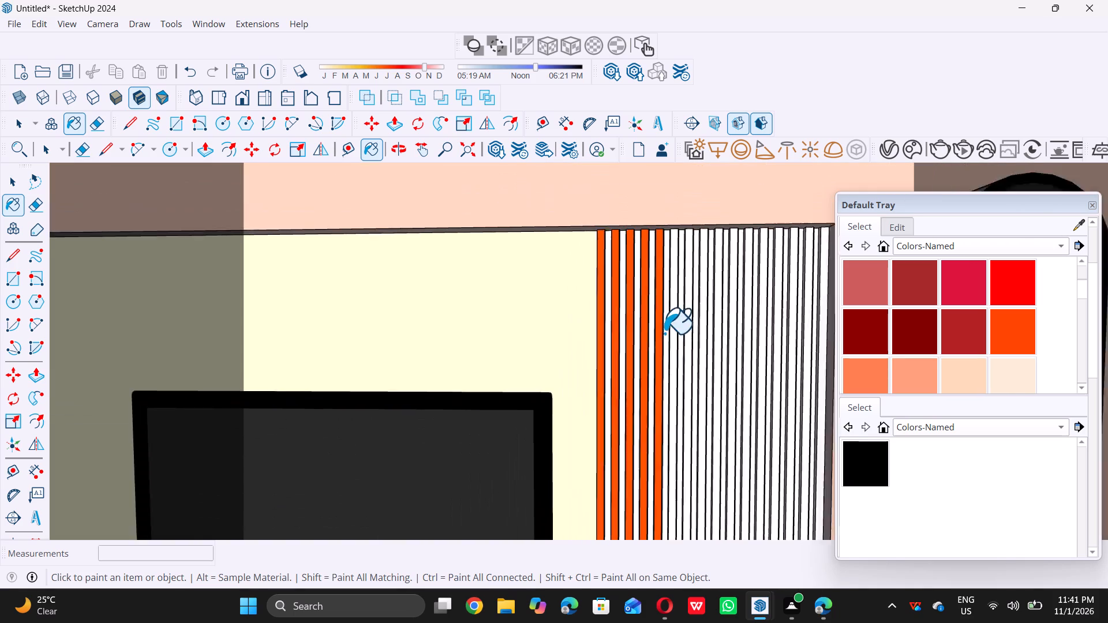
scroll(768, 330, up, 5)
scroll(650, 351, up, 5)
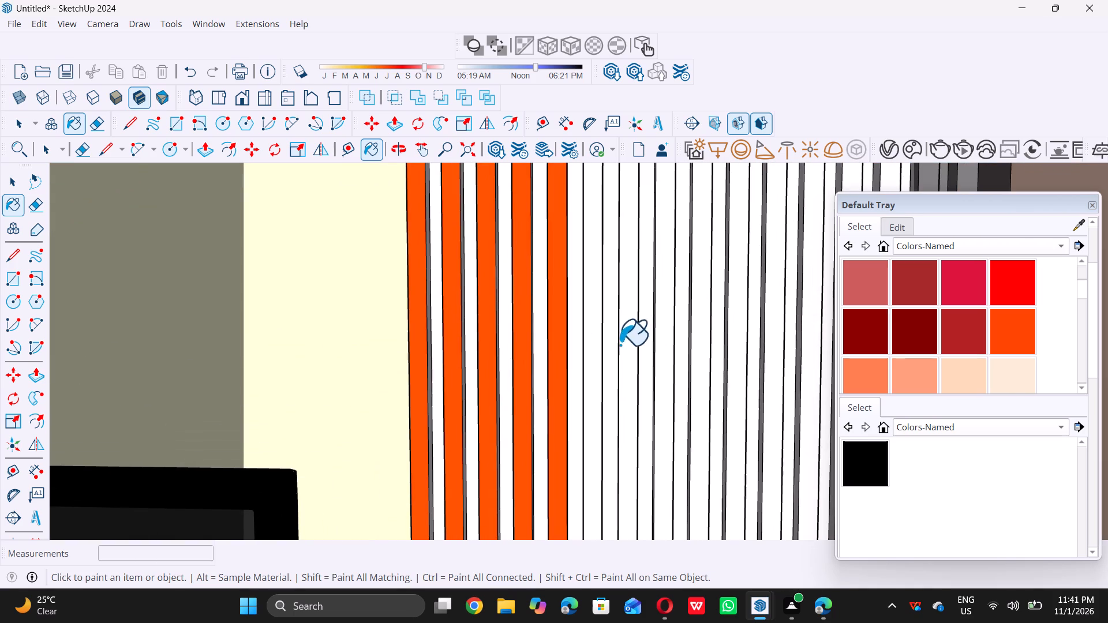
click(599, 342)
middle_click(599, 342)
click(599, 342)
click(632, 340)
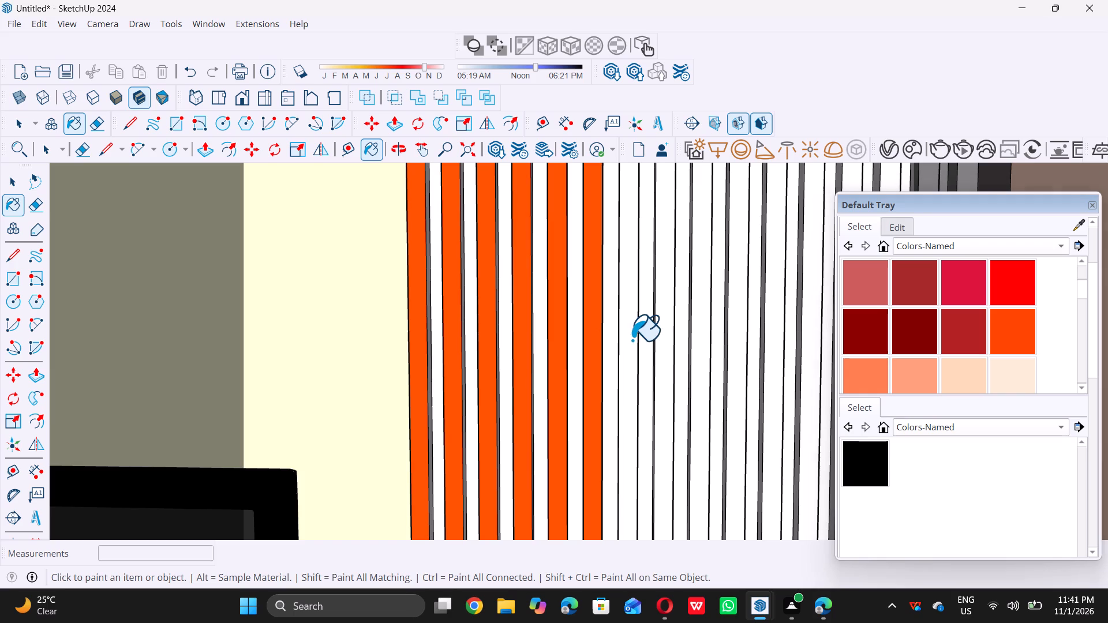
click(660, 336)
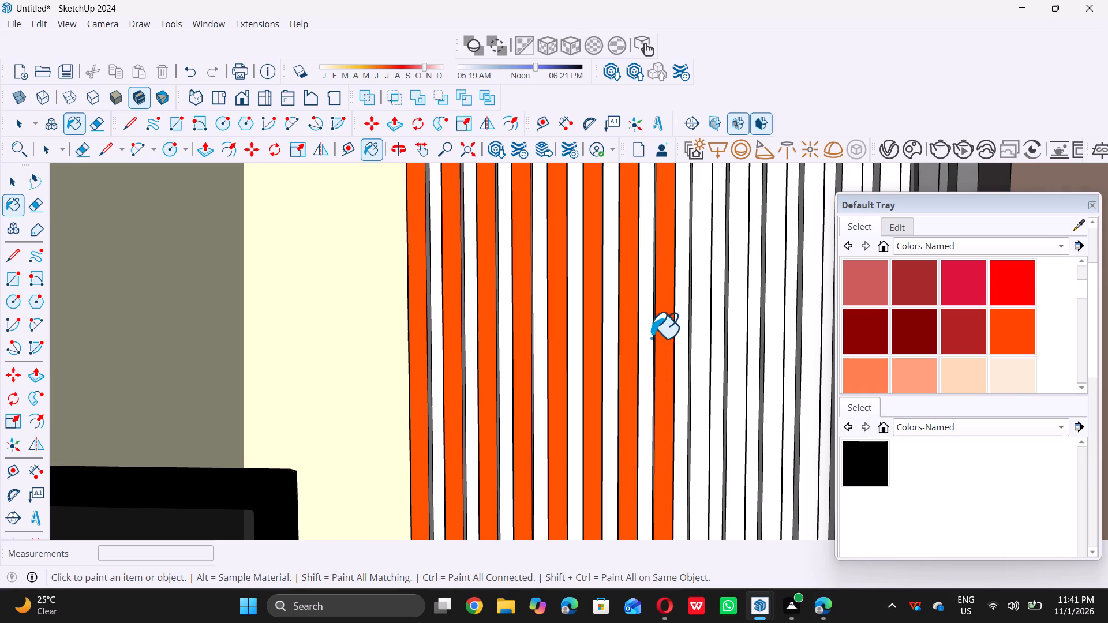
Paint the next two slats and three alternating strips near the slatted panel's outer edge with the same orange-red.
click(703, 350)
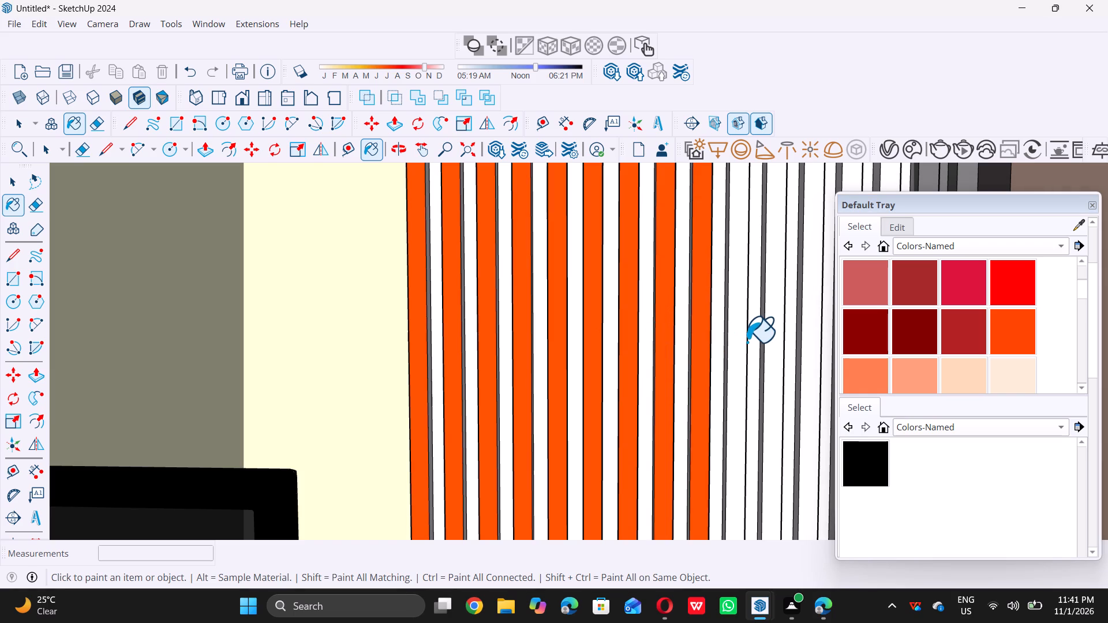
click(742, 342)
scroll(702, 351, down, 11)
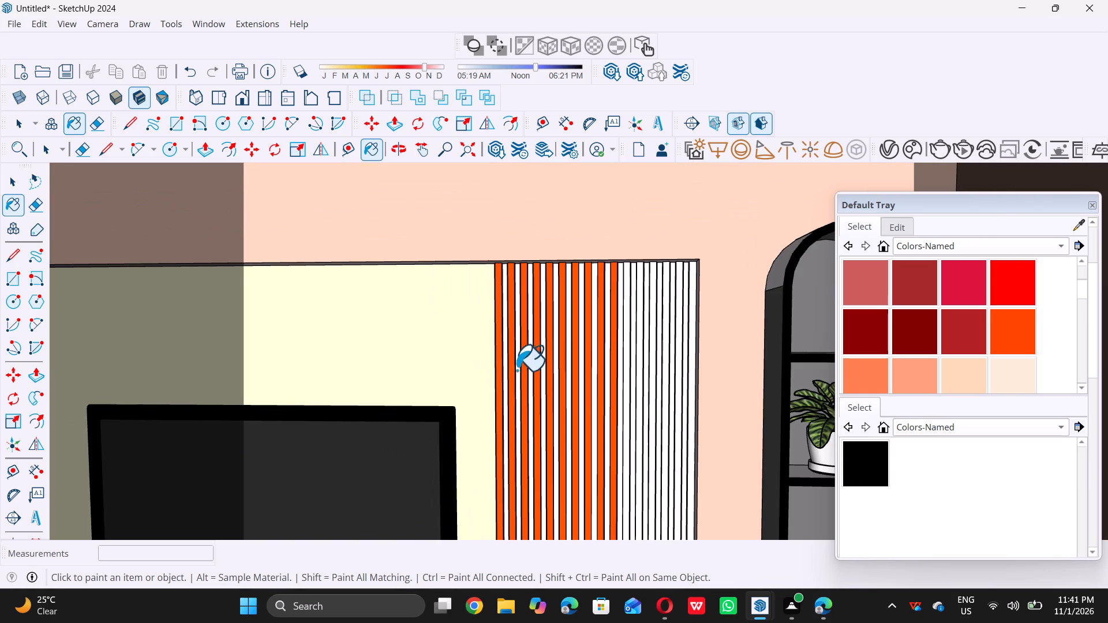
scroll(672, 369, up, 8)
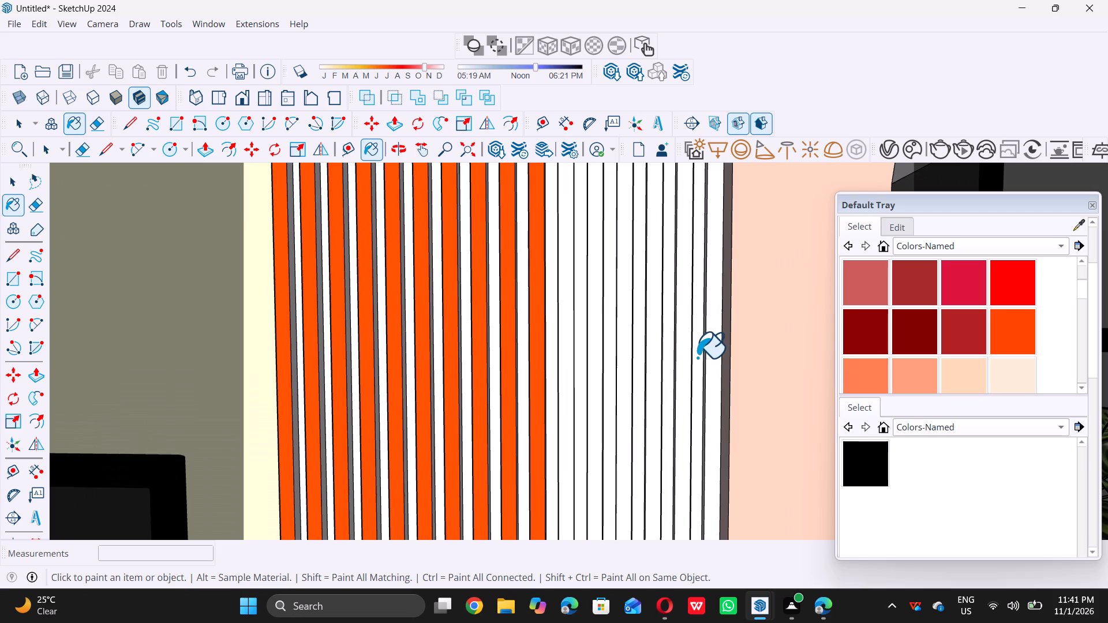
click(697, 357)
click(668, 362)
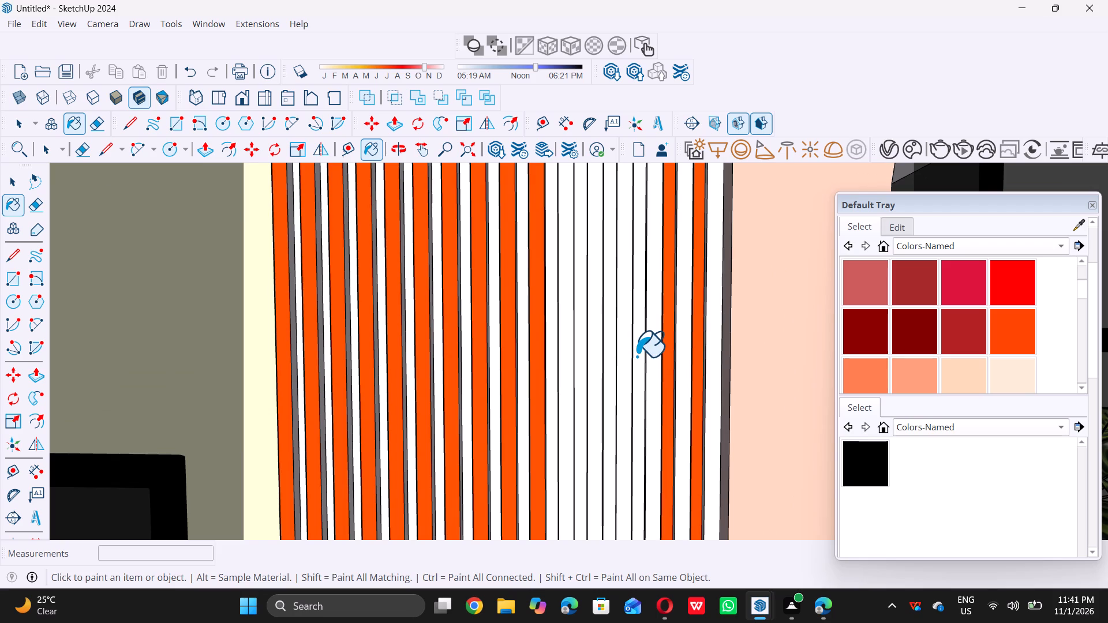
click(637, 356)
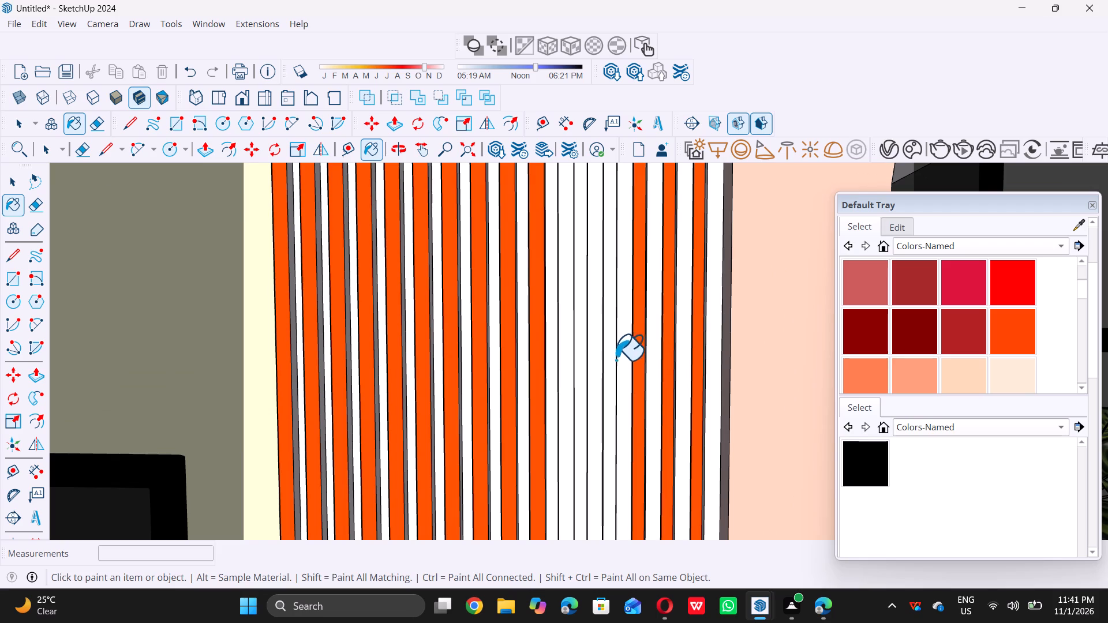
Paint the next two slats, in the white stretch between the two orange groups, with the same orange-red.
scroll(592, 352, up, 9)
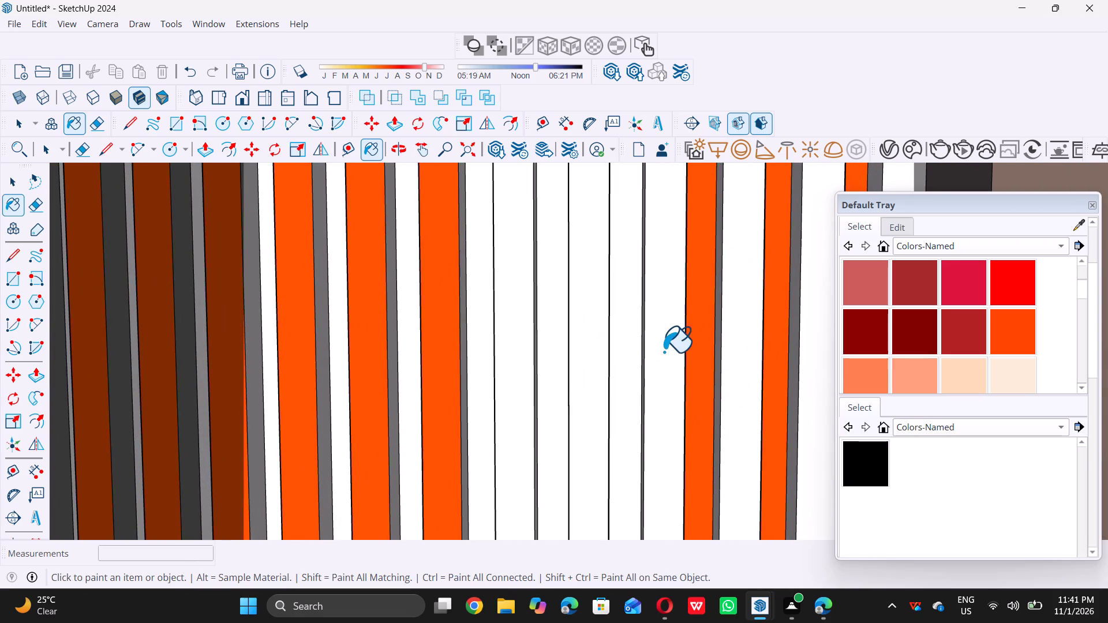
click(524, 355)
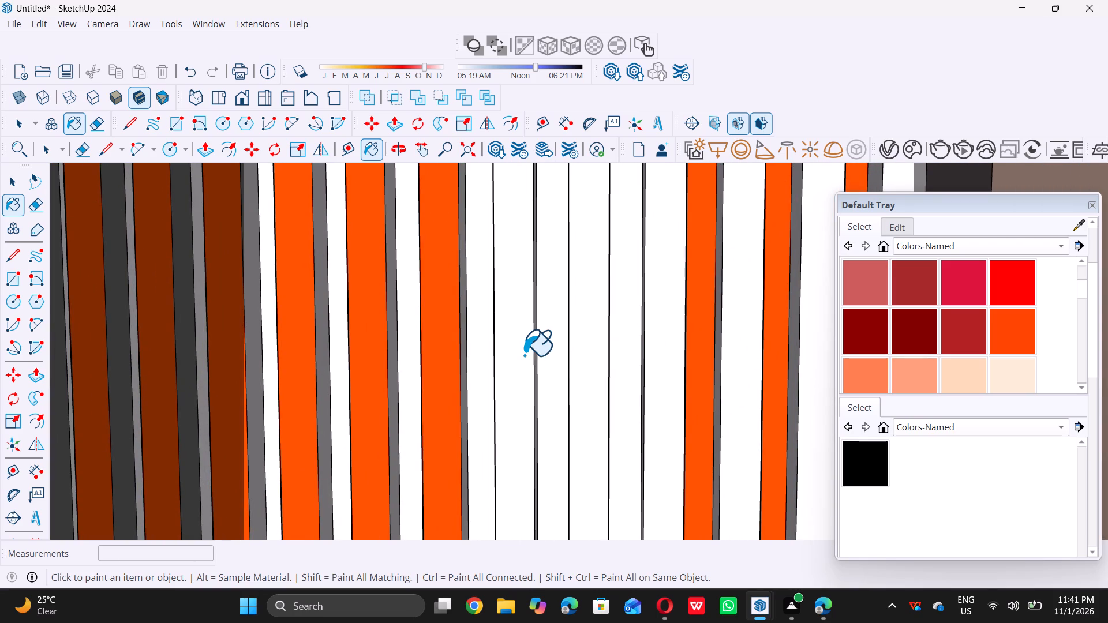
click(595, 349)
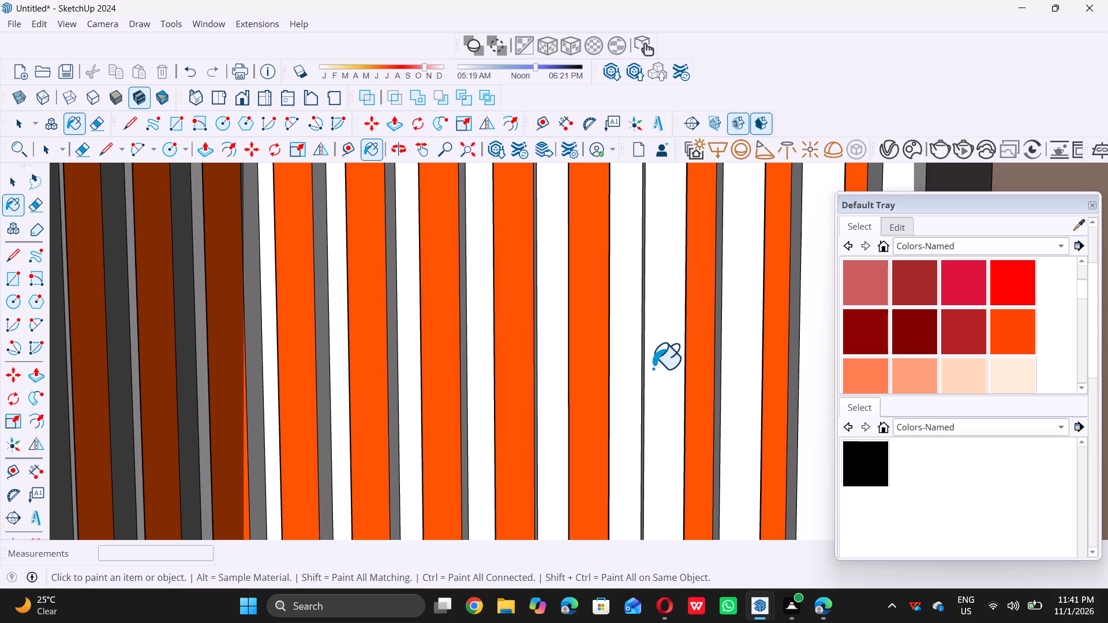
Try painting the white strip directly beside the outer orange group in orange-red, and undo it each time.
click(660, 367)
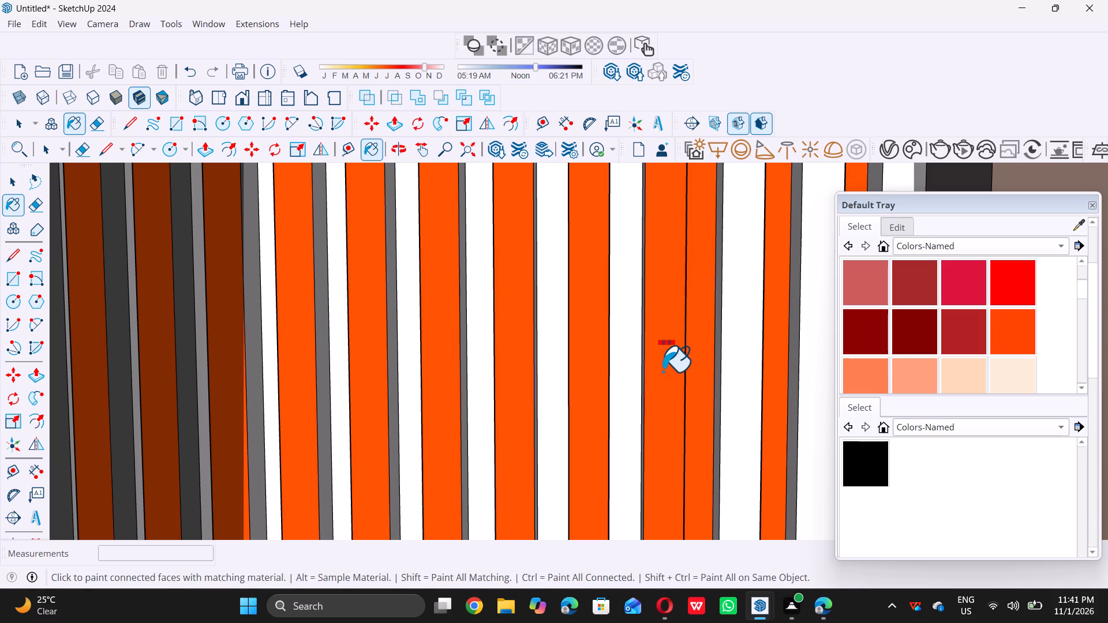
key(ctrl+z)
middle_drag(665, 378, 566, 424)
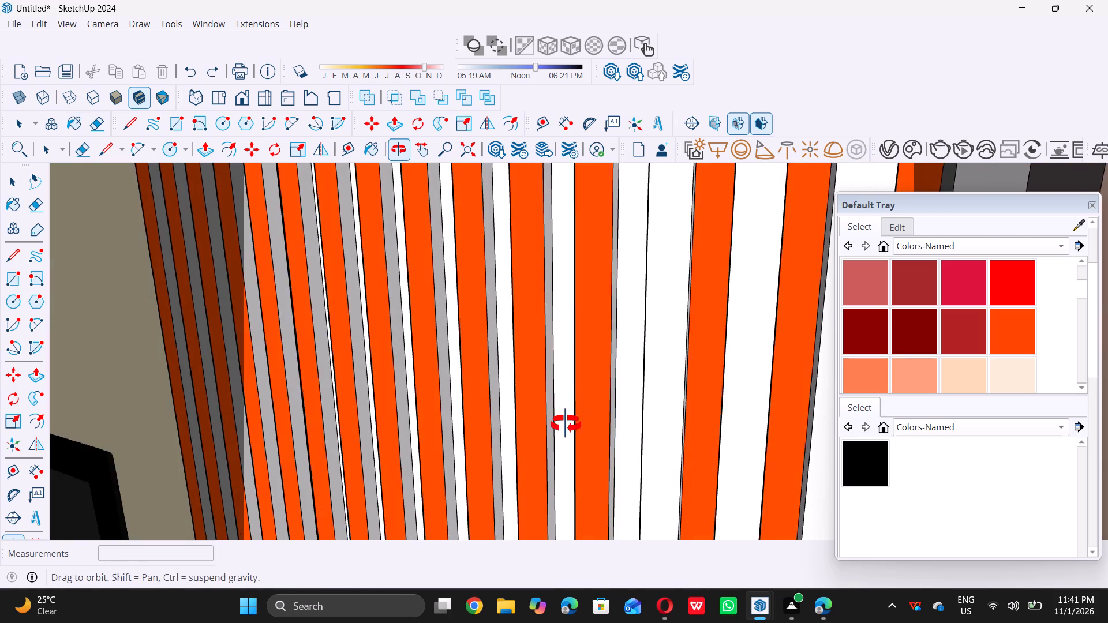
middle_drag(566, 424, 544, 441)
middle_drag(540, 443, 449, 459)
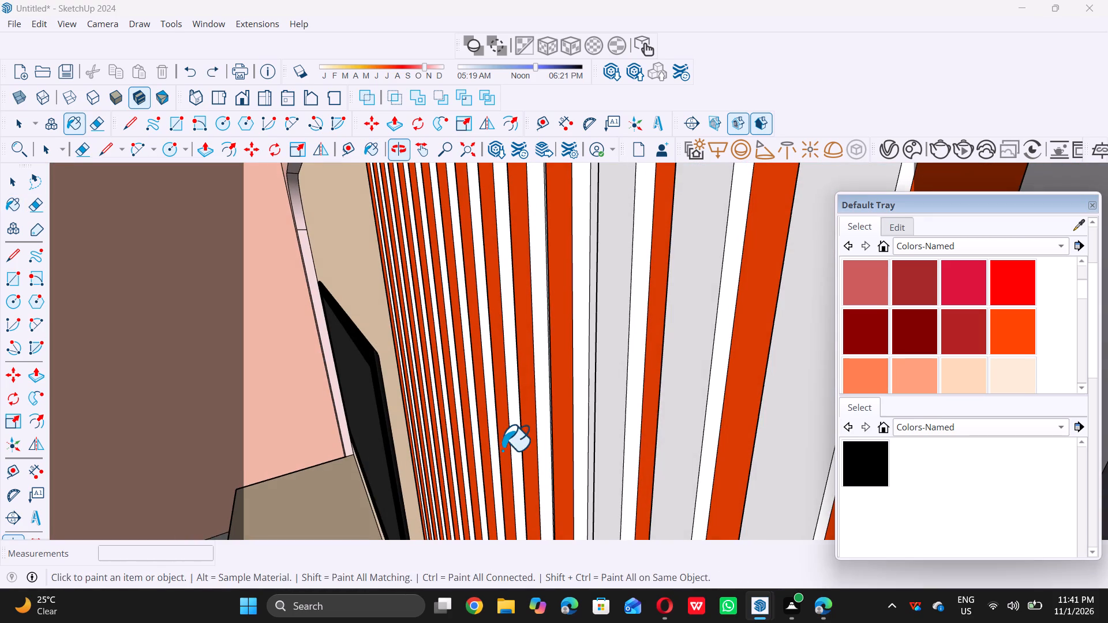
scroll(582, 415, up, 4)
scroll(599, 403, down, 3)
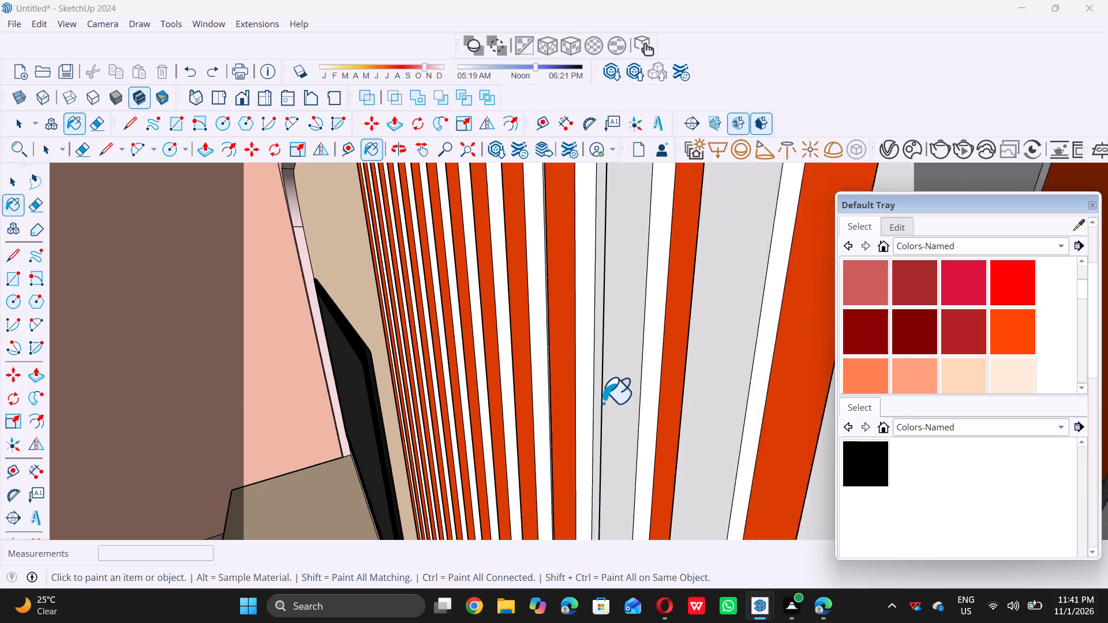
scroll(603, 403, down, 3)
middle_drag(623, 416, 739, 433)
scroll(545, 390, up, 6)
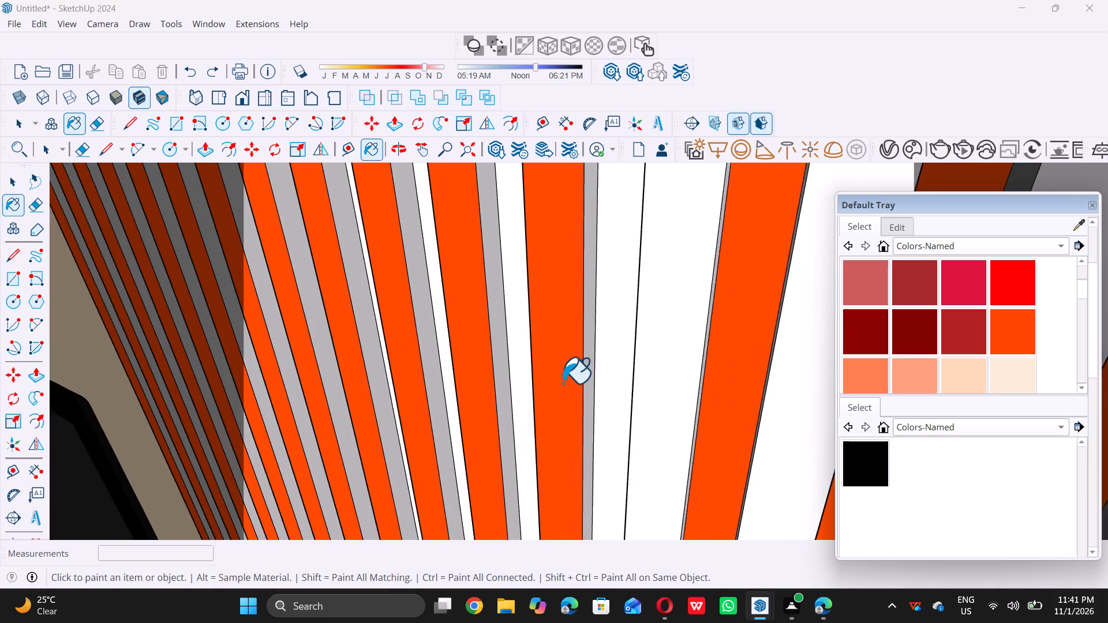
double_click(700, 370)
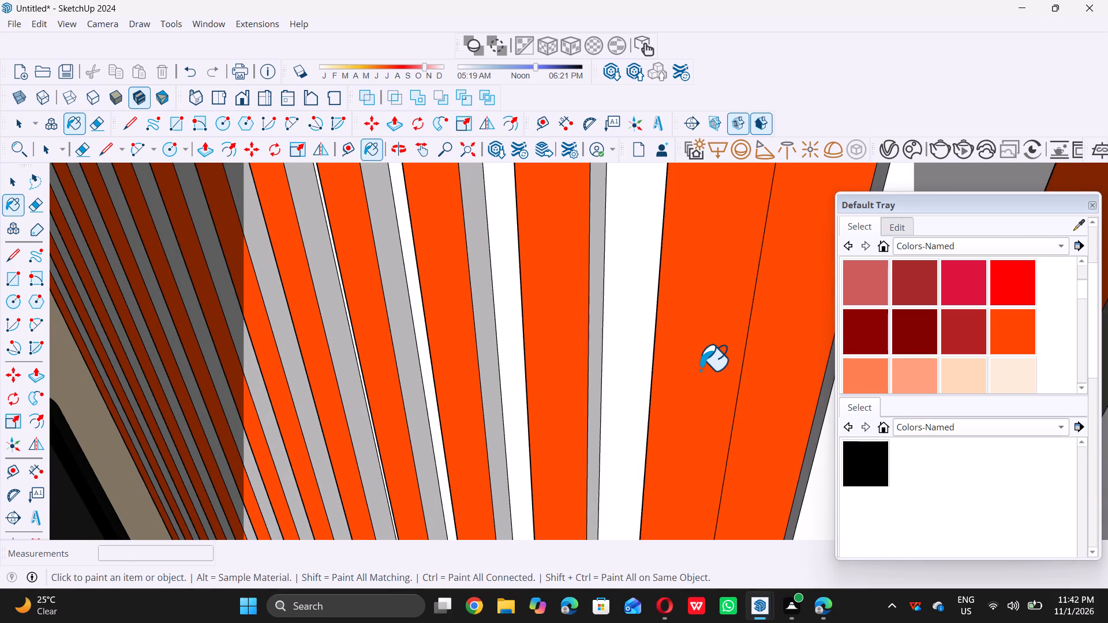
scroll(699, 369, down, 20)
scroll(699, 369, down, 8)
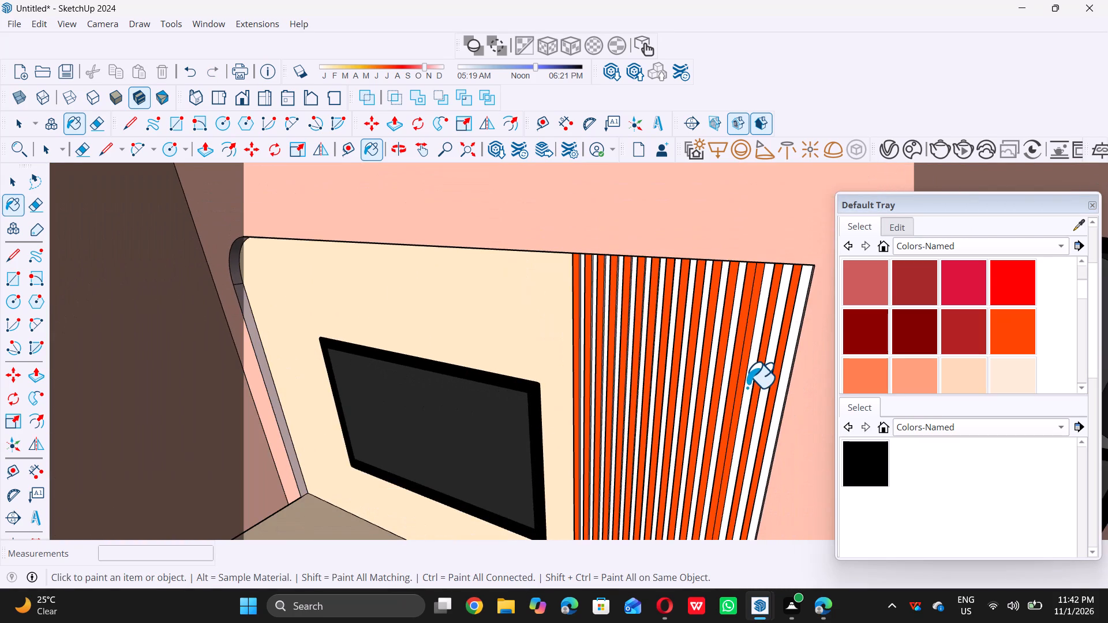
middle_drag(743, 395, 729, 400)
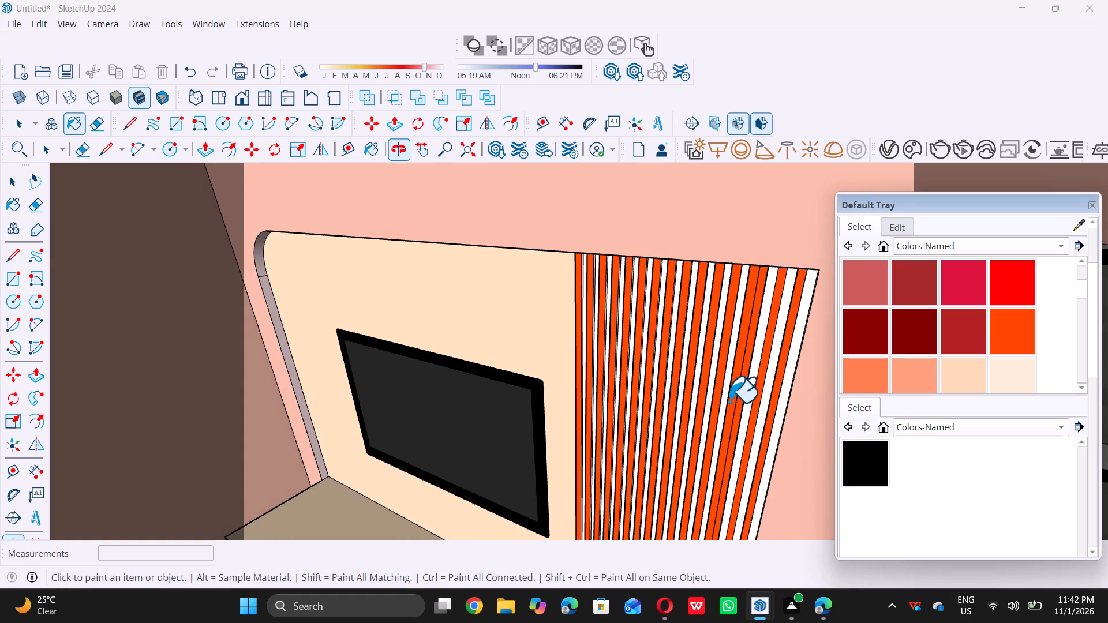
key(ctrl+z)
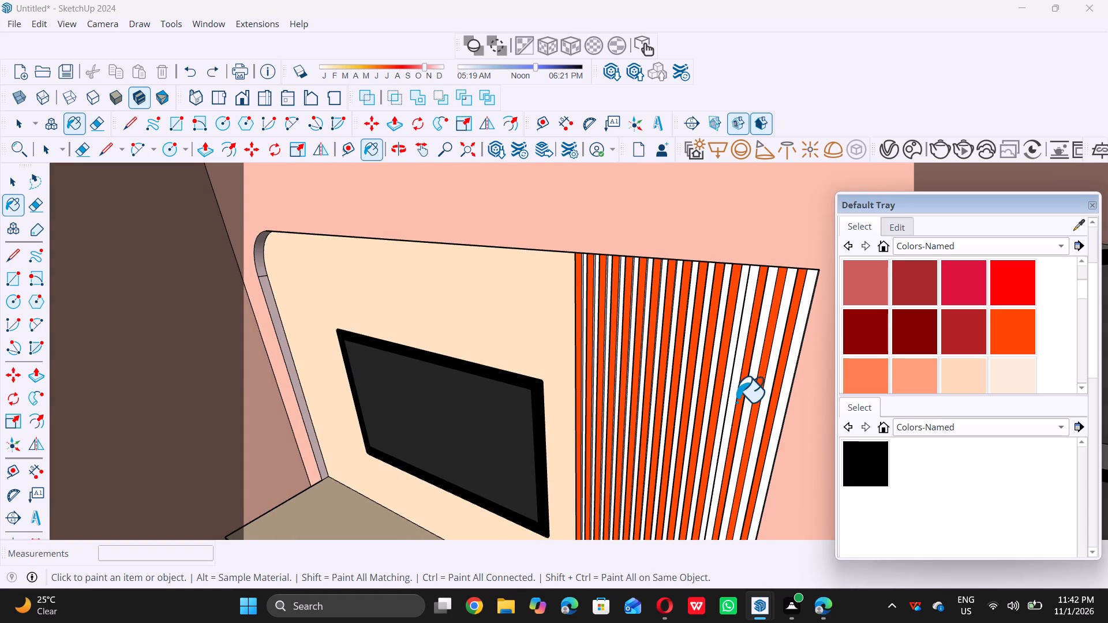
Lighten the slats' orange-red material by setting its HLS lightness to 82.
key(space)
scroll(739, 400, down, 16)
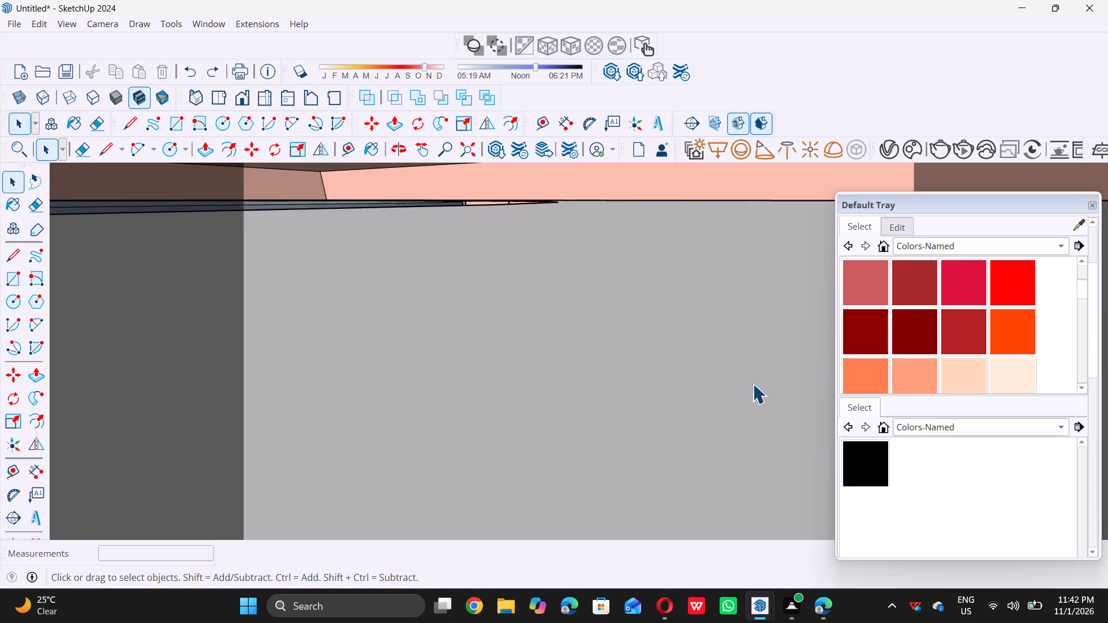
scroll(753, 384, down, 6)
scroll(890, 339, up, 6)
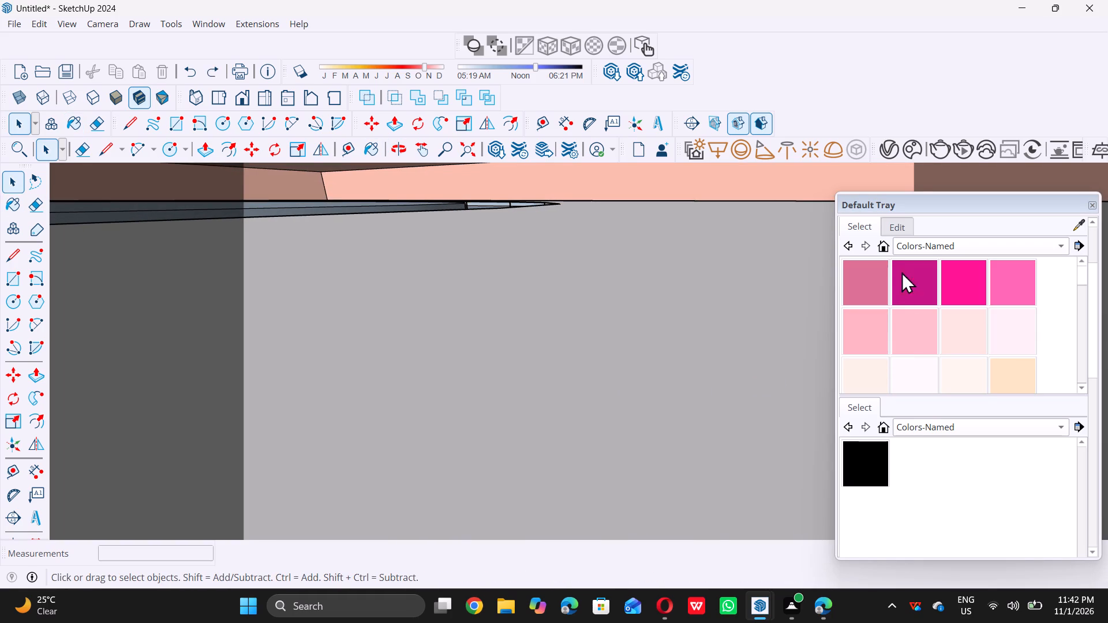
click(900, 230)
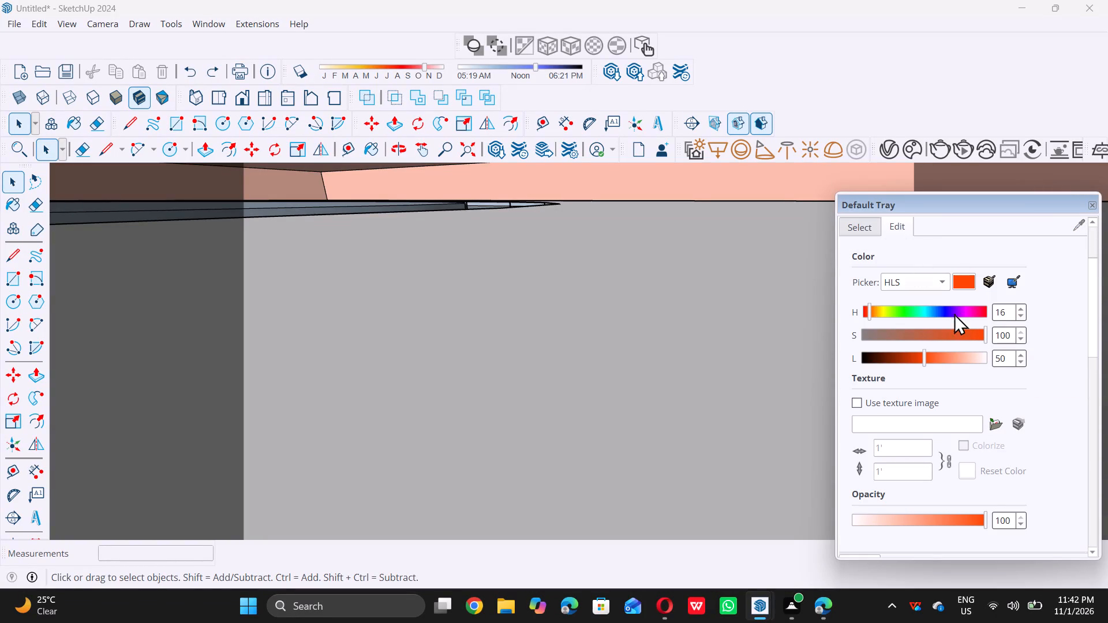
double_click(924, 362)
click(945, 356)
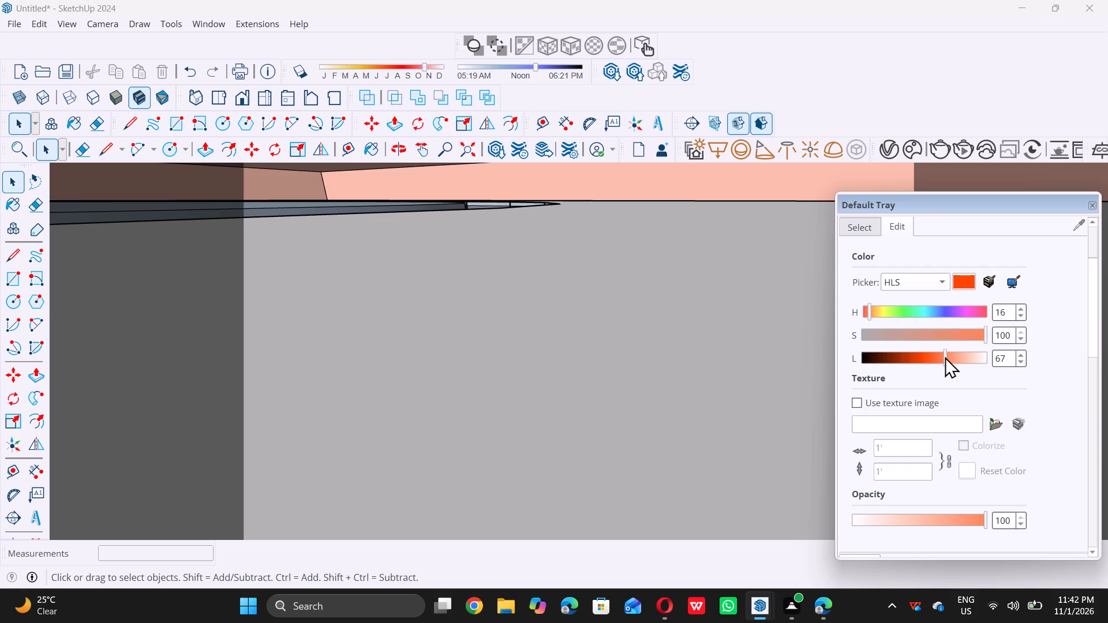
click(945, 356)
double_click(945, 356)
drag(945, 356, 961, 355)
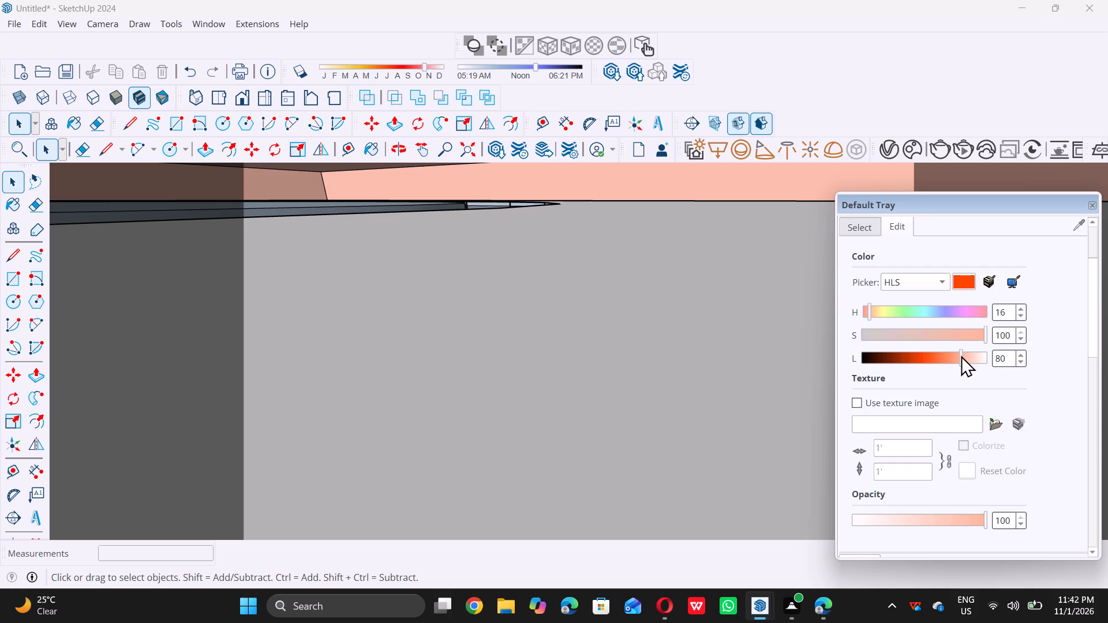
drag(961, 355, 963, 355)
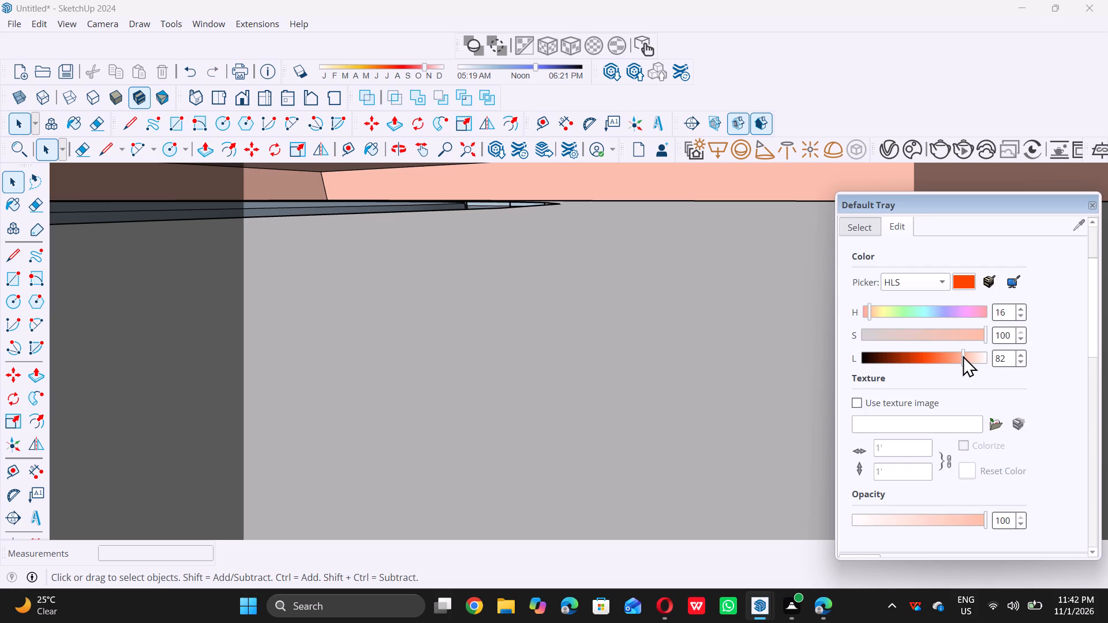
drag(963, 355, 963, 355)
click(963, 355)
Examine the whole TV wall from the room's open front to check the slatted panel's lightened colour.
scroll(563, 376, down, 16)
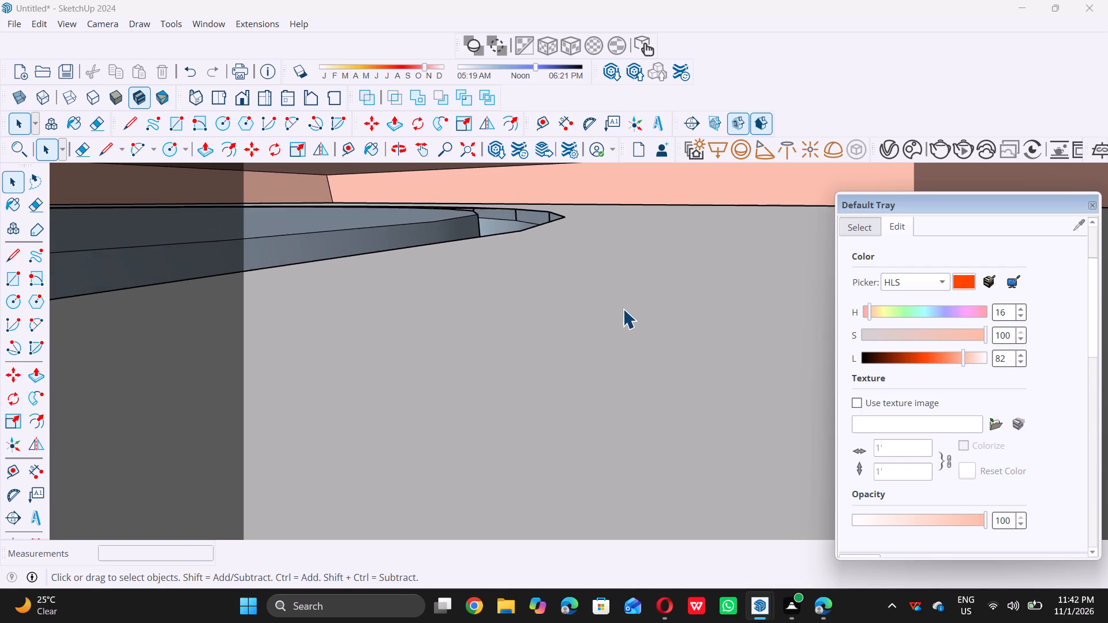
scroll(623, 309, down, 20)
scroll(623, 309, down, 16)
middle_click(647, 298)
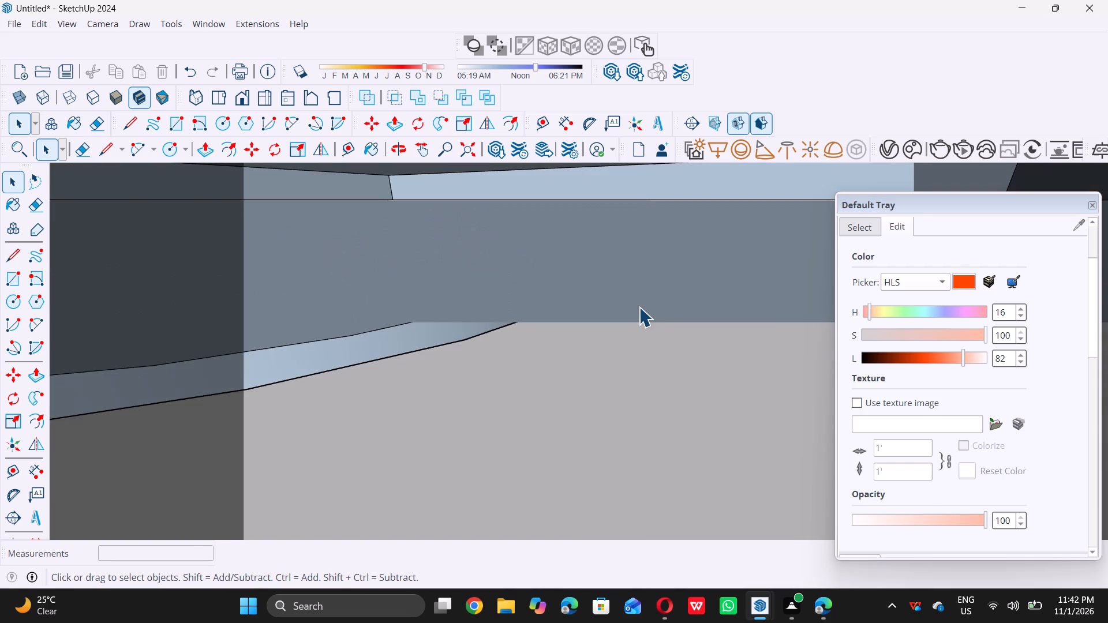
scroll(639, 307, down, 20)
scroll(639, 307, down, 15)
scroll(631, 310, up, 1)
scroll(631, 310, down, 2)
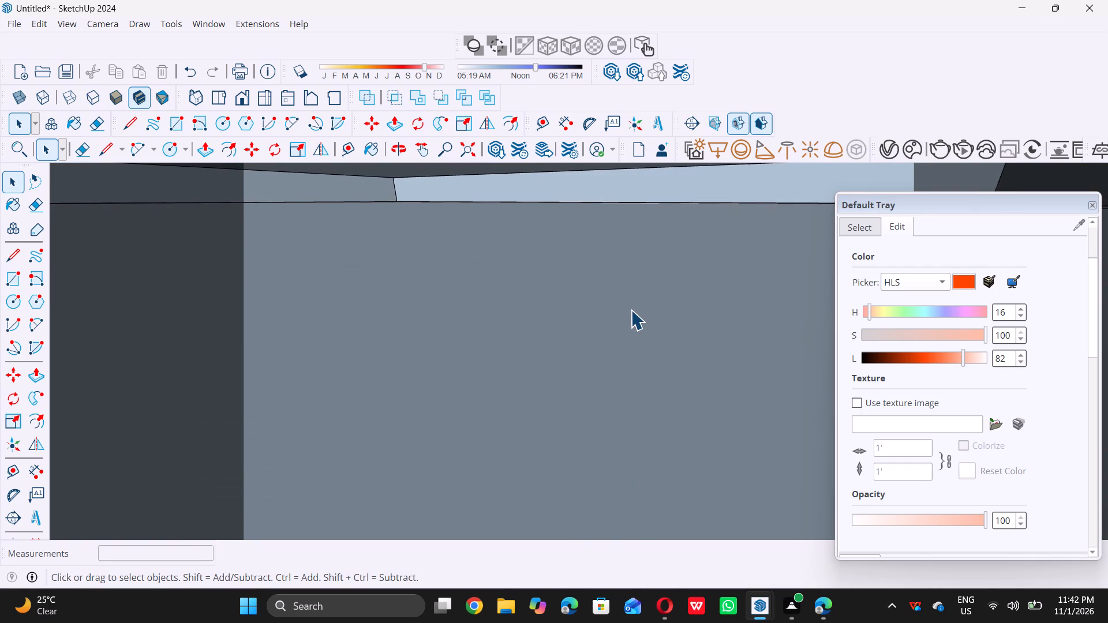
scroll(631, 310, down, 18)
scroll(631, 310, up, 1)
scroll(631, 310, down, 15)
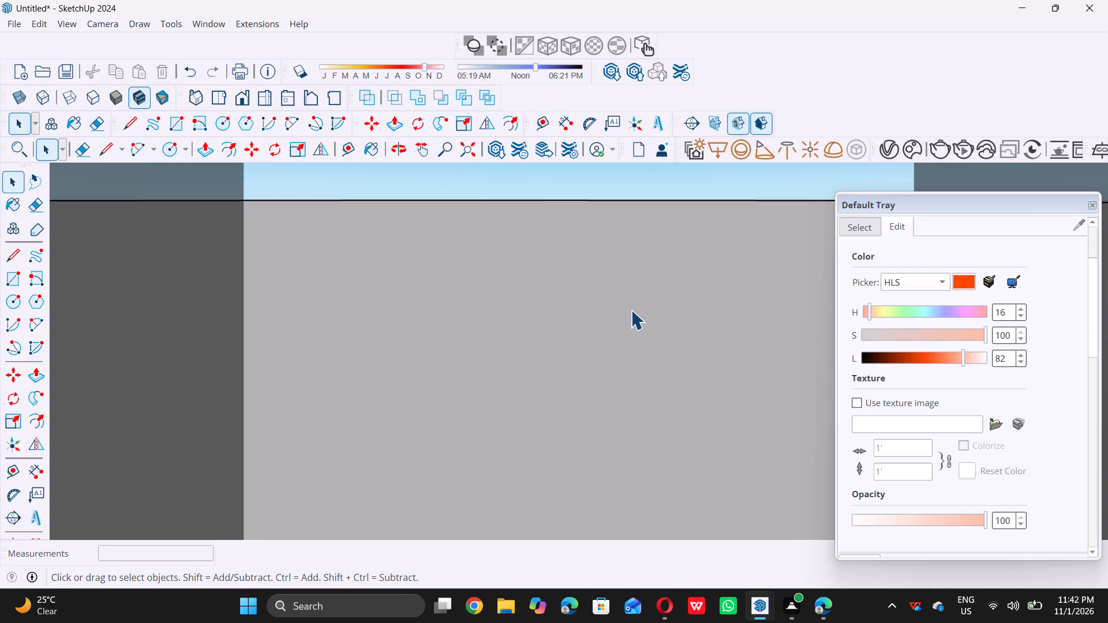
scroll(631, 310, down, 18)
scroll(631, 310, down, 10)
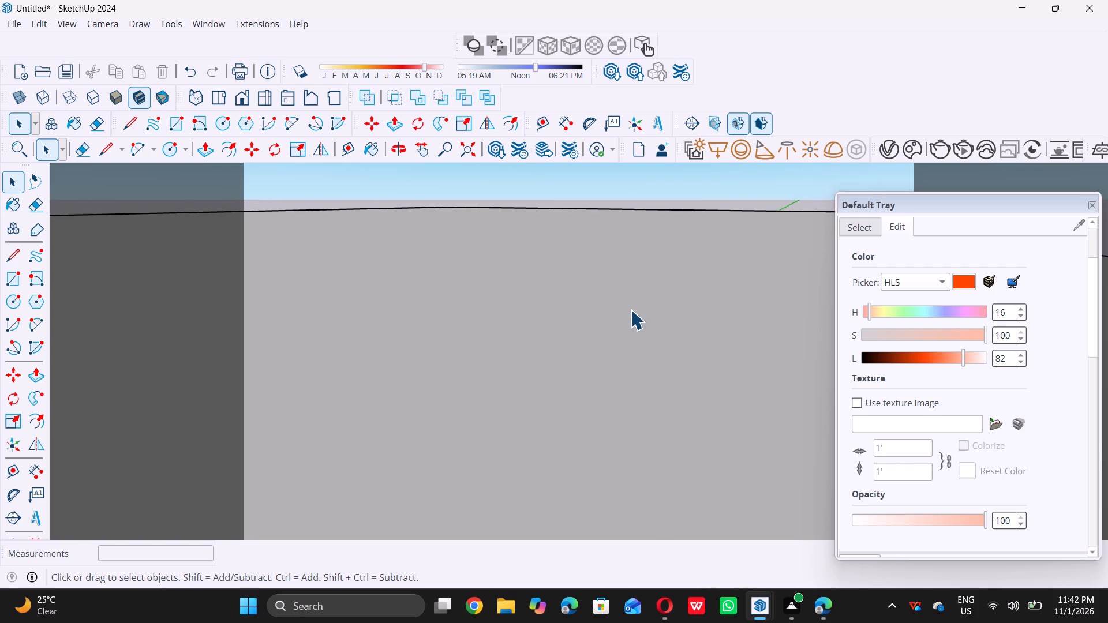
scroll(631, 310, down, 20)
scroll(631, 310, down, 11)
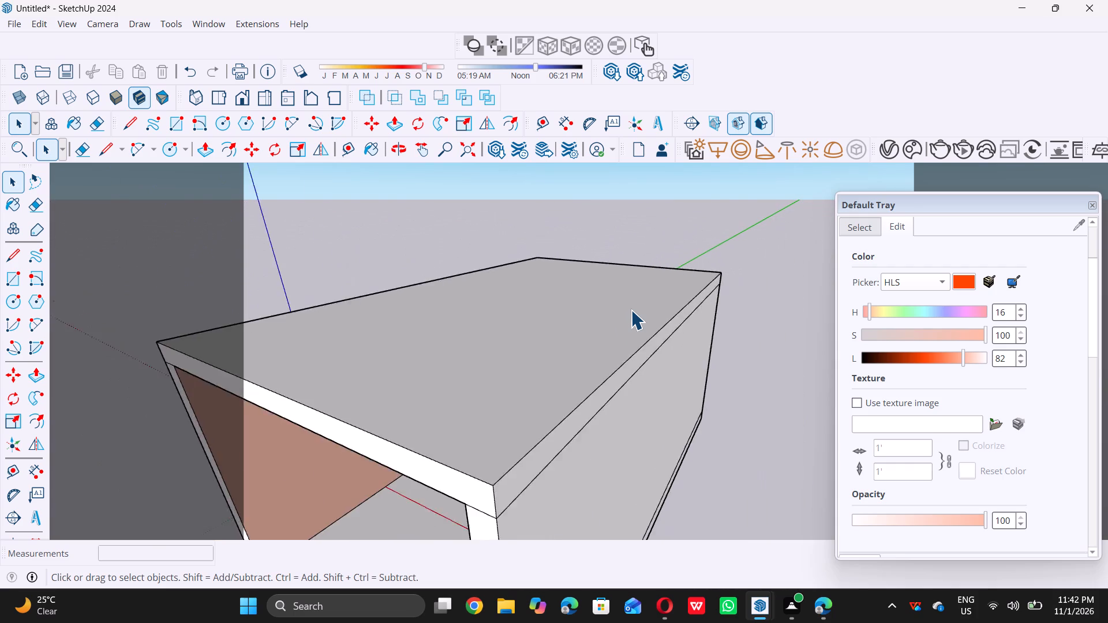
scroll(631, 310, down, 13)
scroll(631, 310, down, 10)
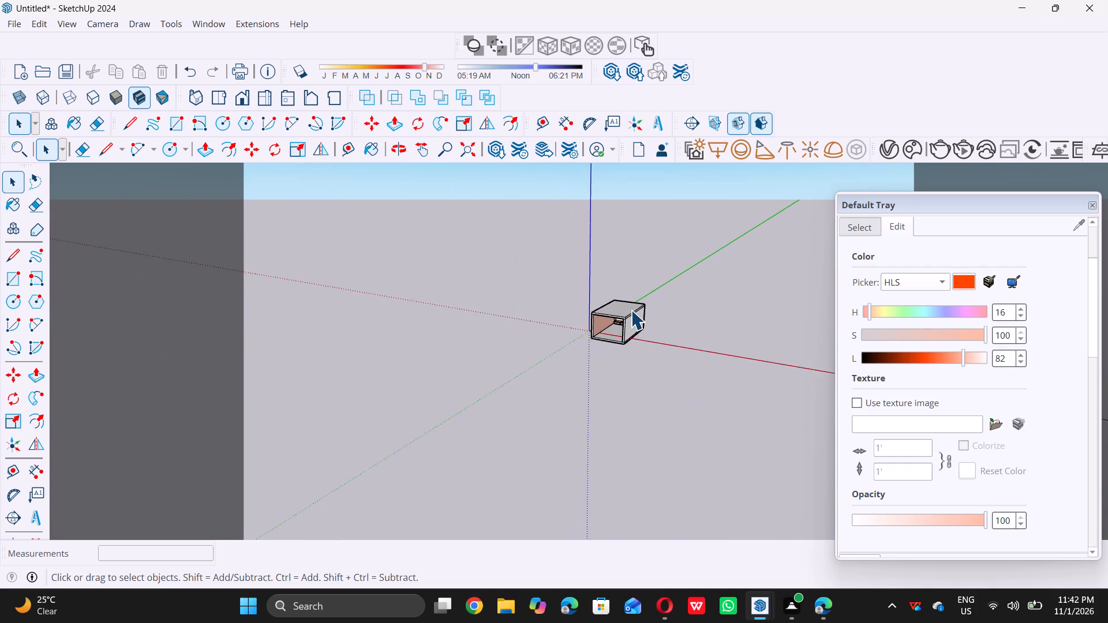
scroll(631, 310, down, 7)
middle_drag(601, 340, 650, 313)
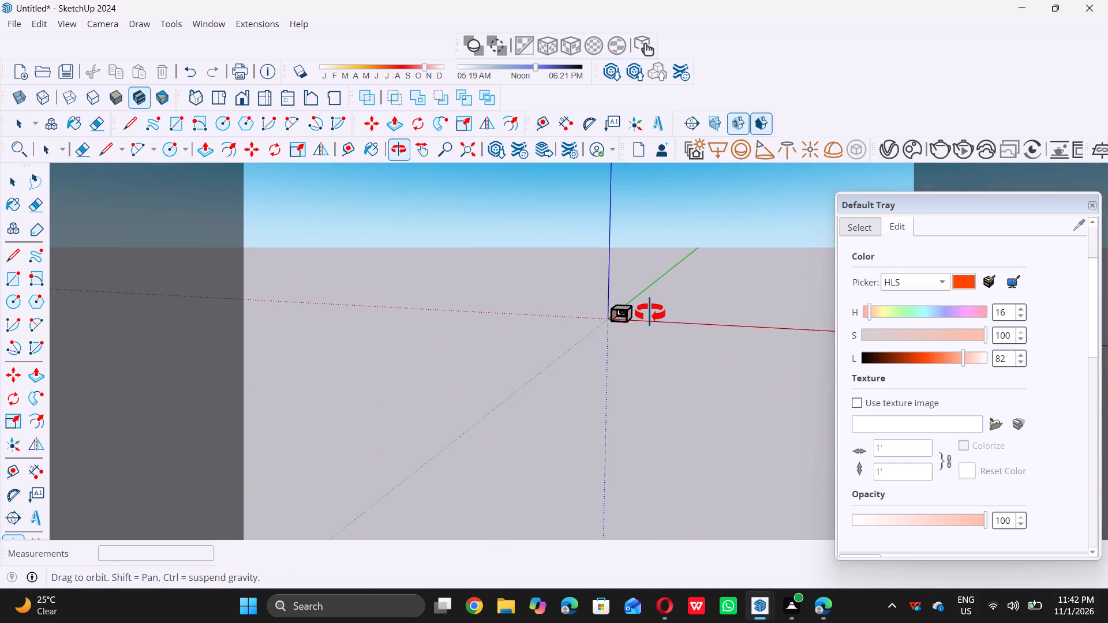
middle_drag(650, 313, 673, 295)
scroll(639, 315, up, 15)
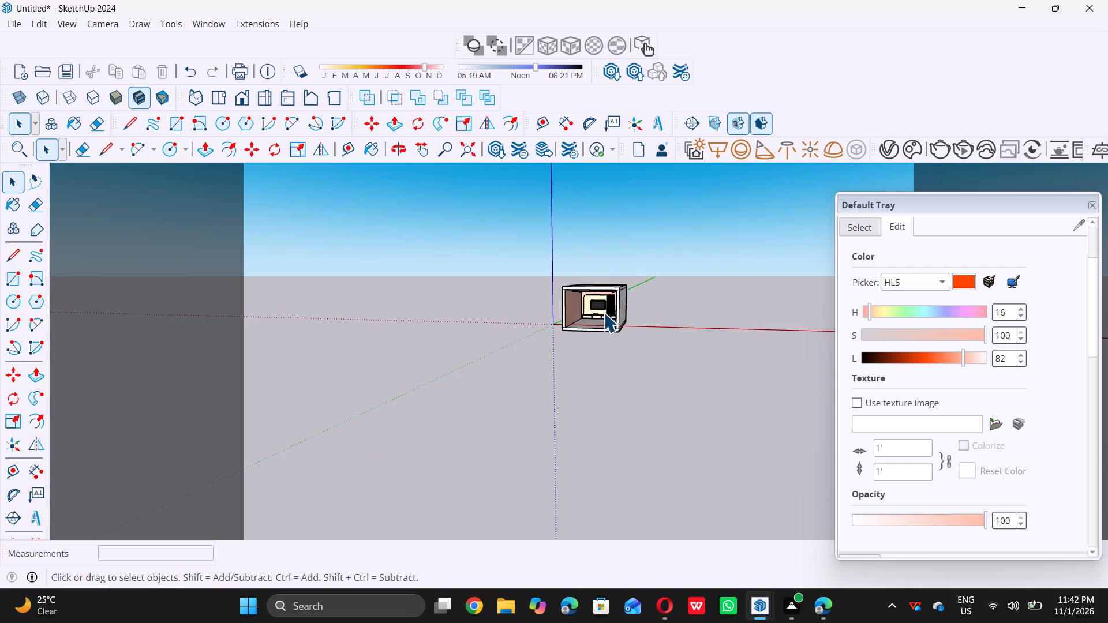
scroll(604, 313, up, 14)
scroll(632, 303, up, 11)
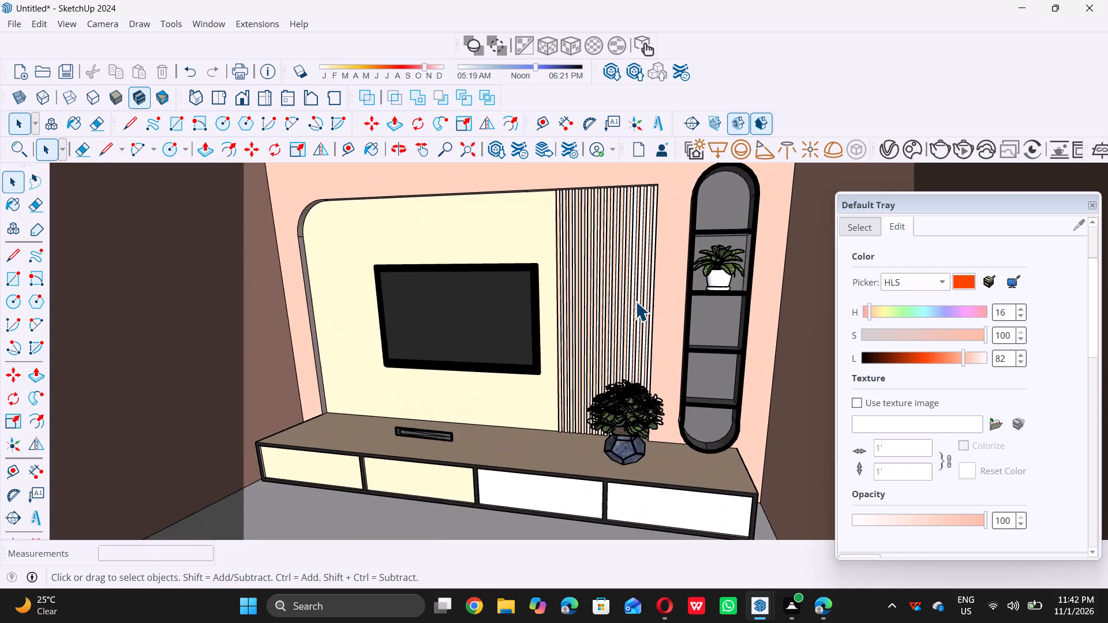
scroll(621, 308, up, 7)
scroll(621, 308, down, 12)
middle_drag(607, 320, 615, 316)
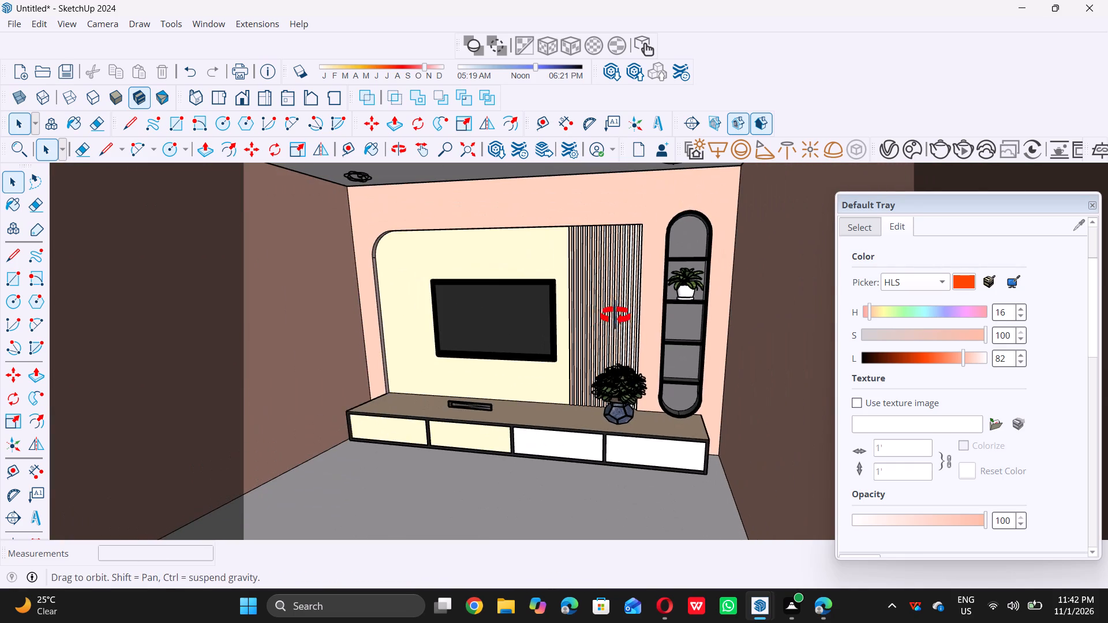
middle_drag(615, 316, 636, 302)
scroll(636, 302, up, 2)
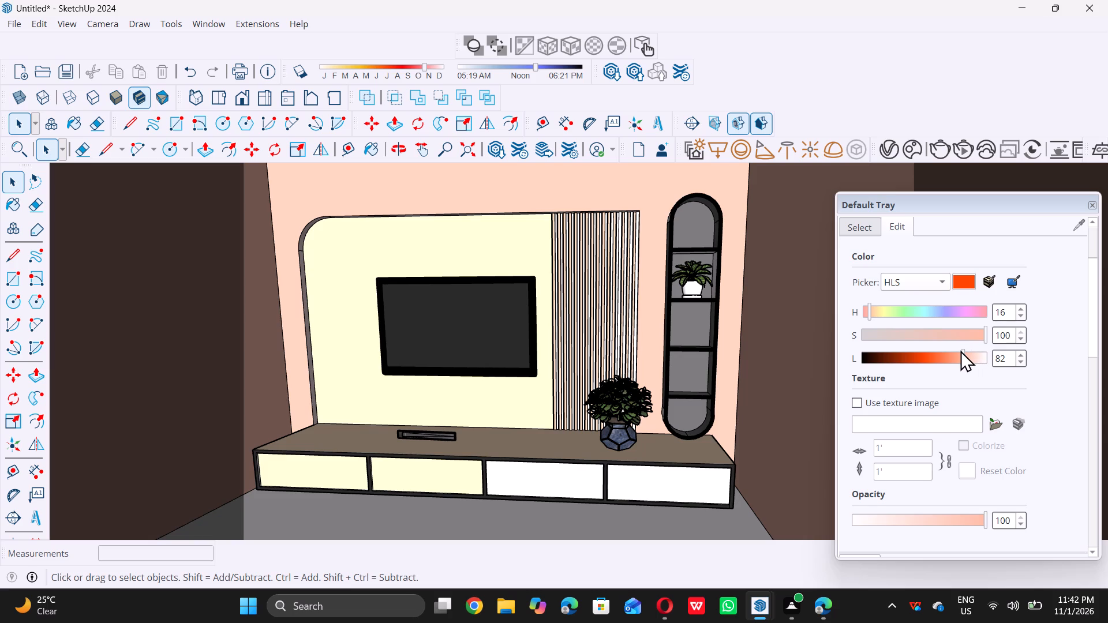
Set the HLS lightness of the slats' orange-red material to 65.
drag(963, 352, 949, 356)
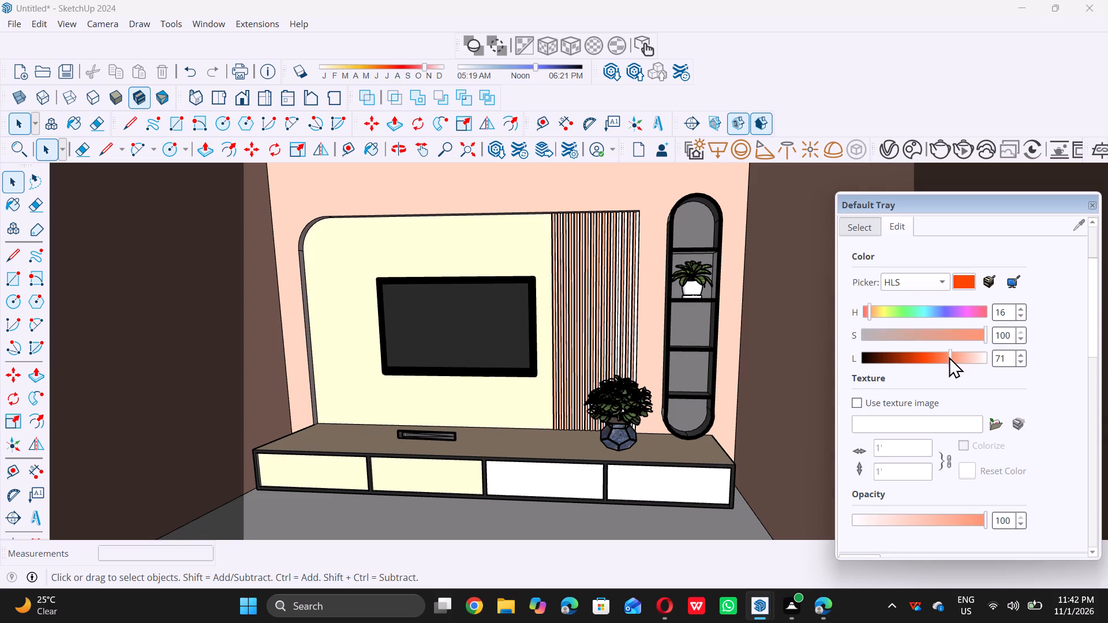
drag(949, 356, 943, 356)
Examine the slatted panel up close and from across the room to check its adjusted orange tone.
scroll(672, 324, up, 6)
scroll(612, 310, up, 6)
scroll(612, 310, down, 17)
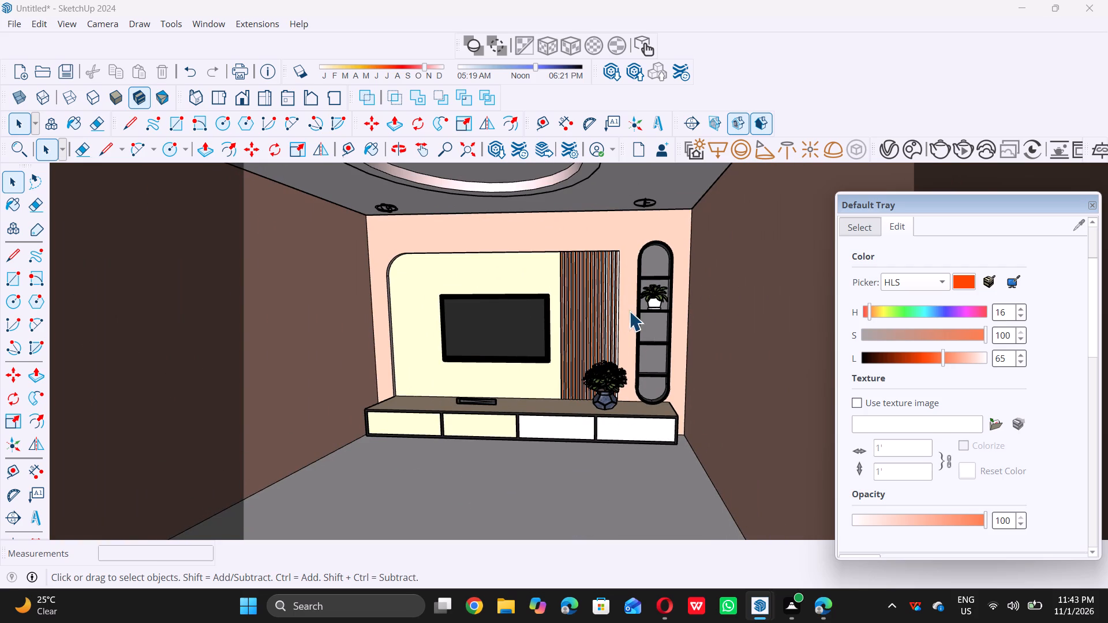
scroll(618, 305, up, 11)
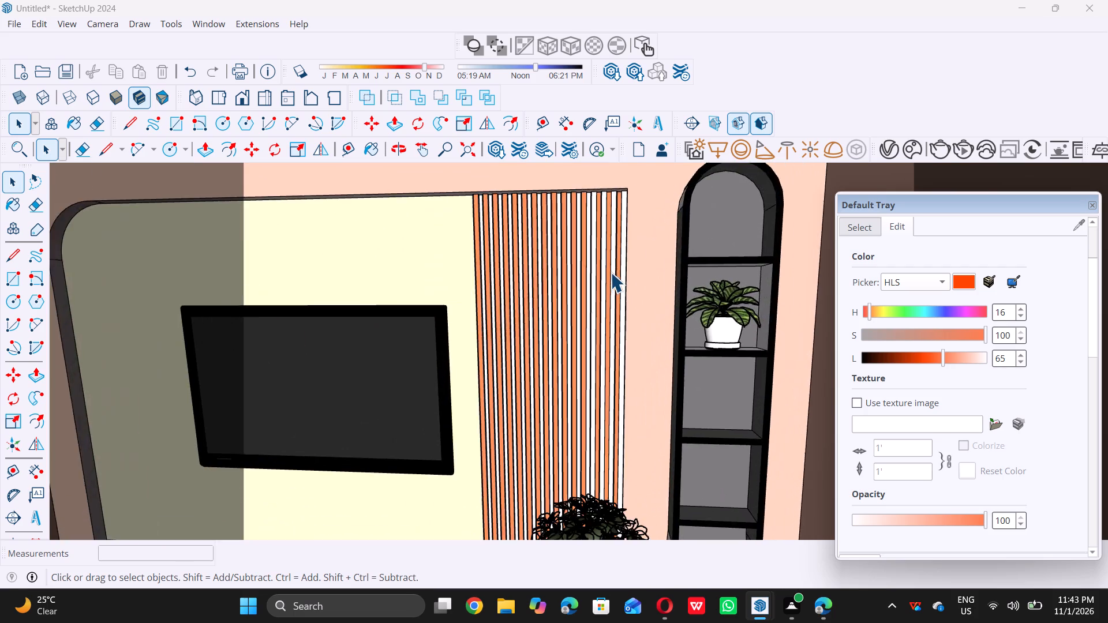
scroll(611, 274, up, 6)
scroll(616, 288, down, 15)
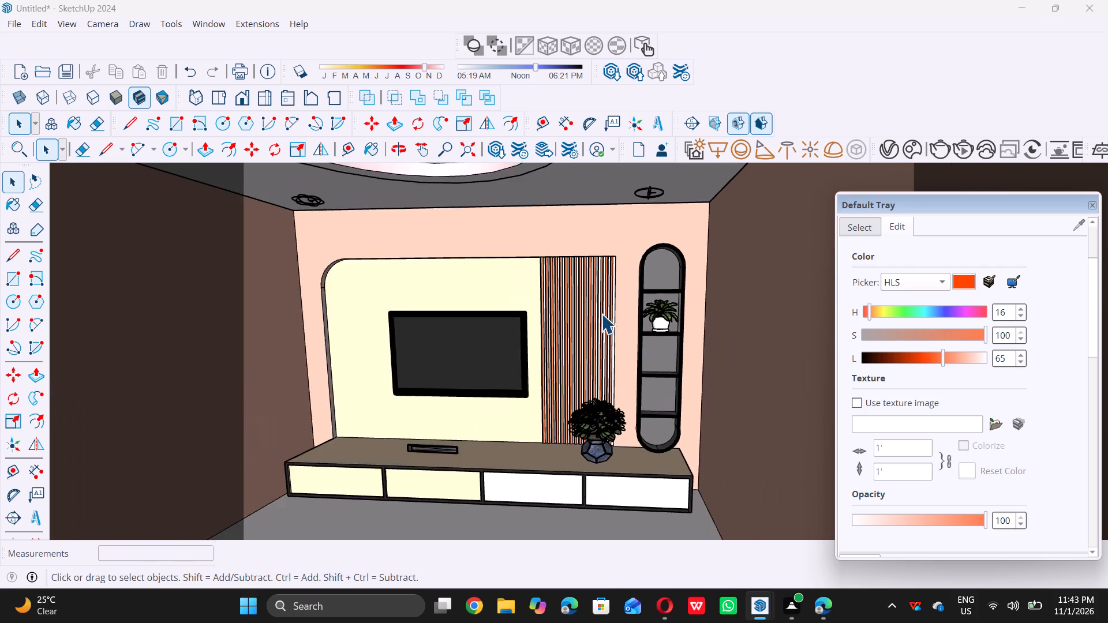
scroll(601, 314, down, 8)
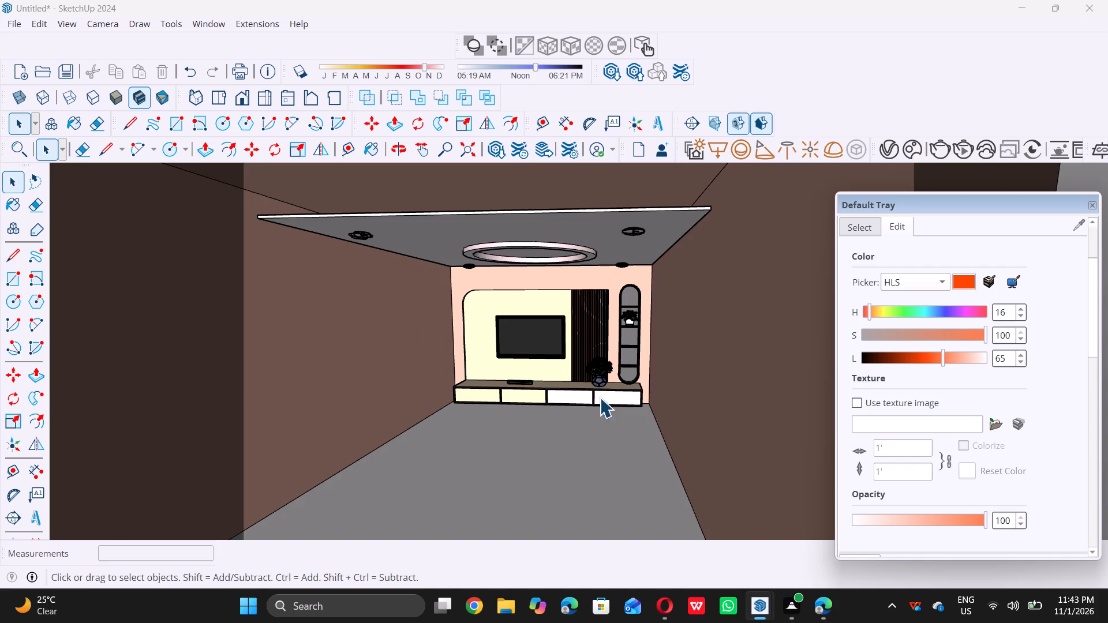
Draw a small V-Ray rectangle light on the peach wall strip directly beneath the TV console, near its middle.
middle_drag(593, 410, 603, 359)
middle_drag(569, 426, 570, 420)
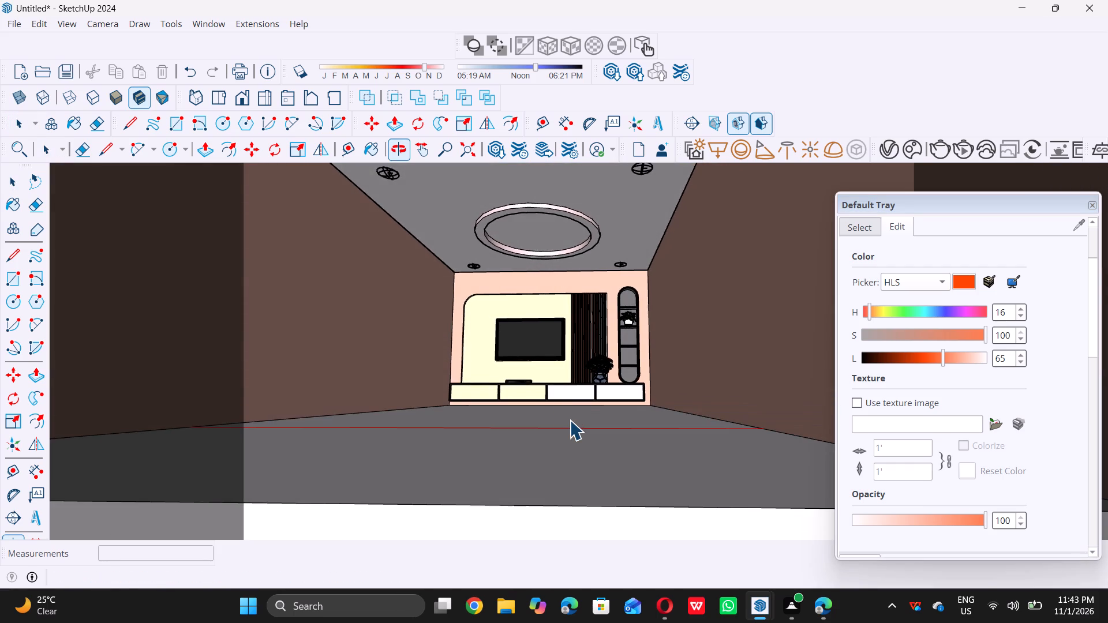
scroll(570, 420, up, 12)
scroll(562, 392, up, 17)
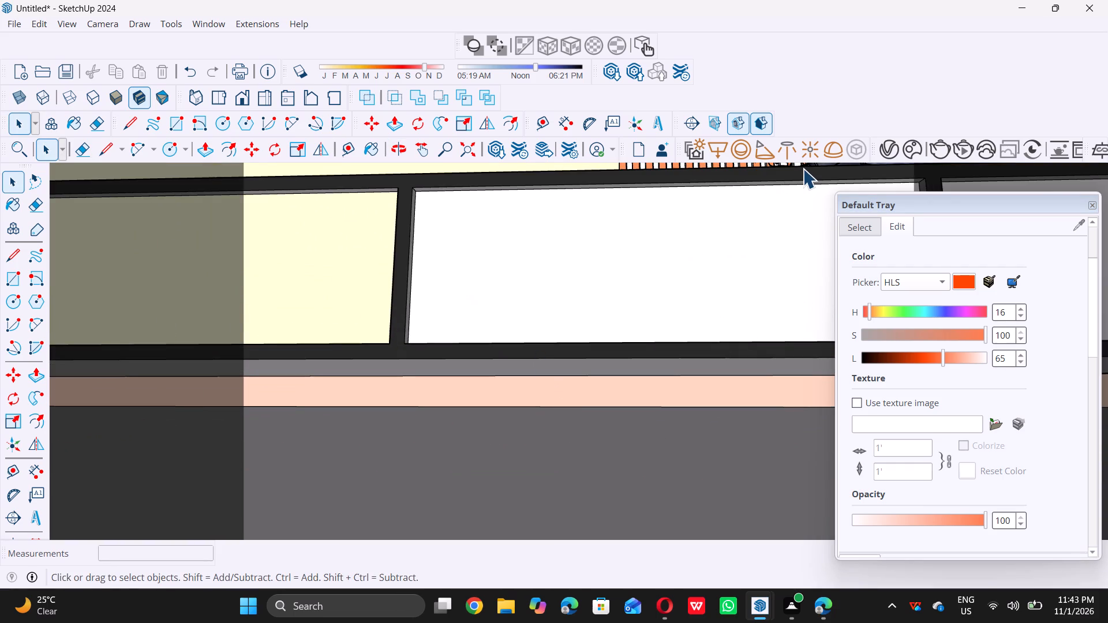
click(718, 152)
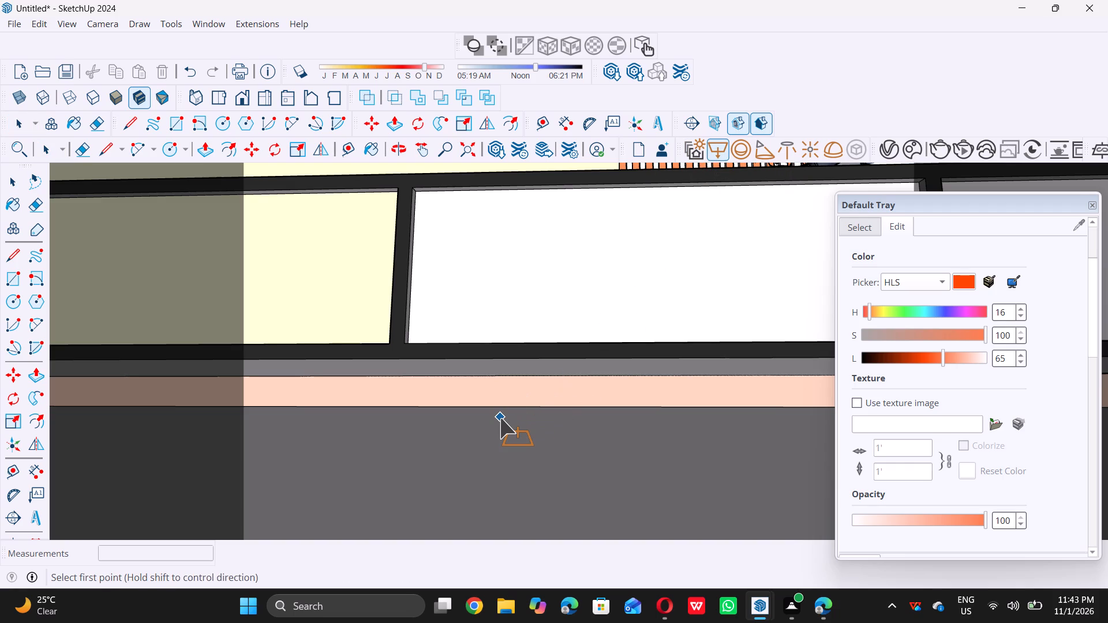
scroll(500, 423, up, 5)
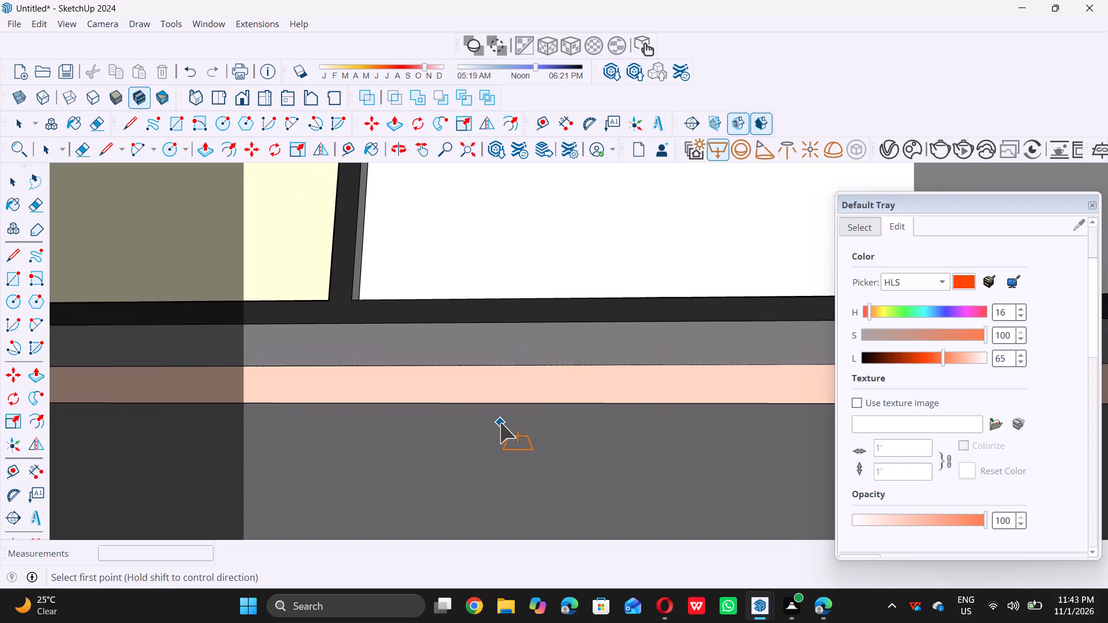
click(499, 367)
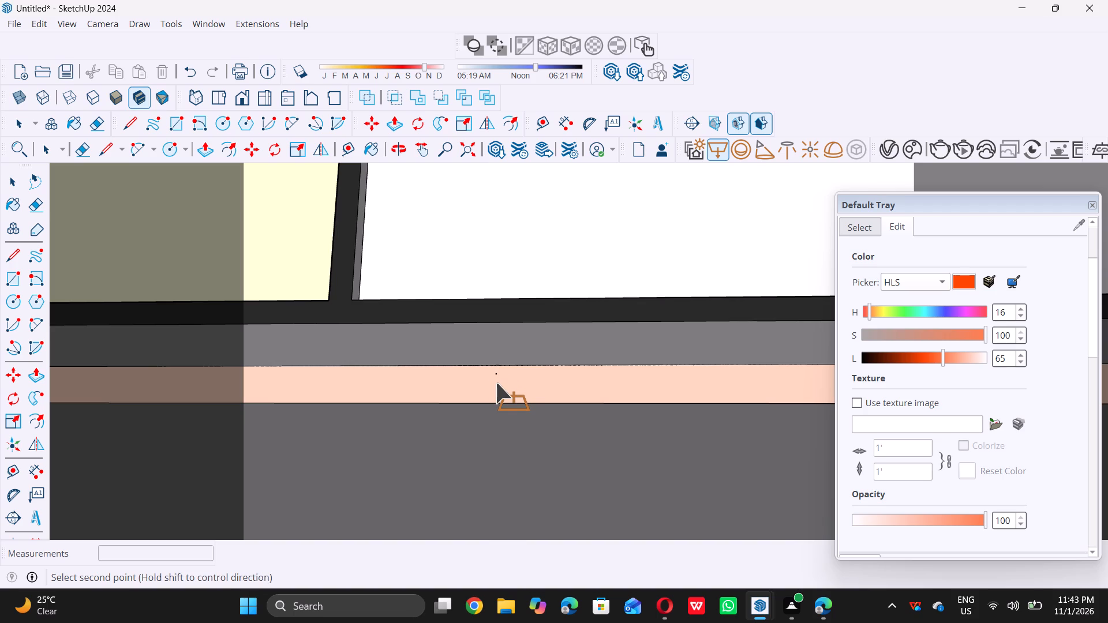
click(491, 374)
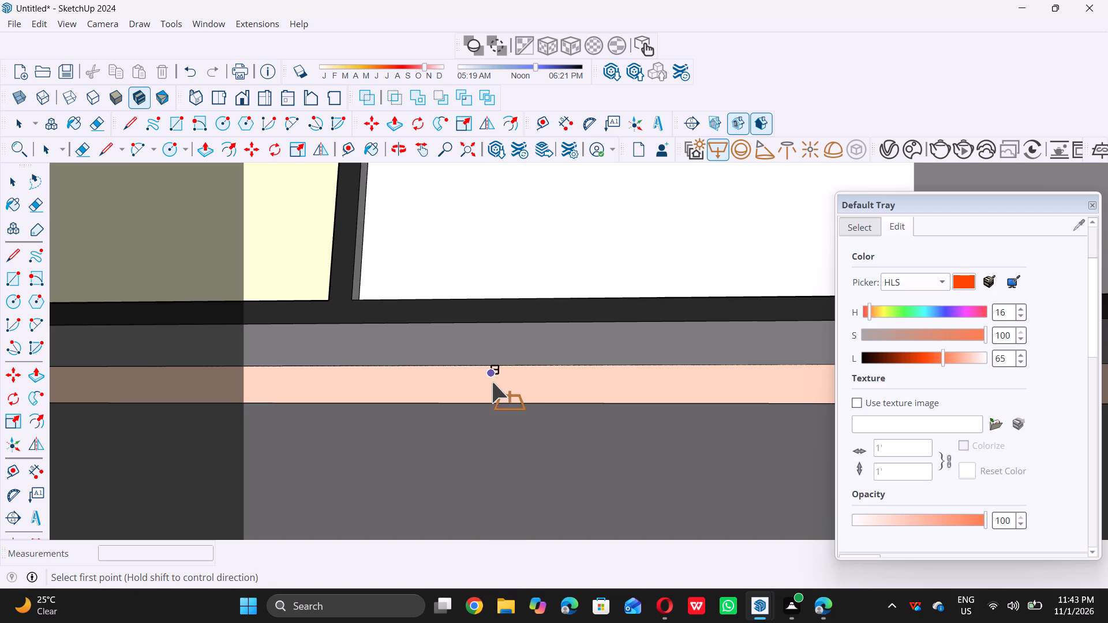
key(space)
Scale the rectangle light along the red axis by about 91.60, up to the console's end on the arched-shelf side.
scroll(486, 343, up, 4)
scroll(521, 376, up, 3)
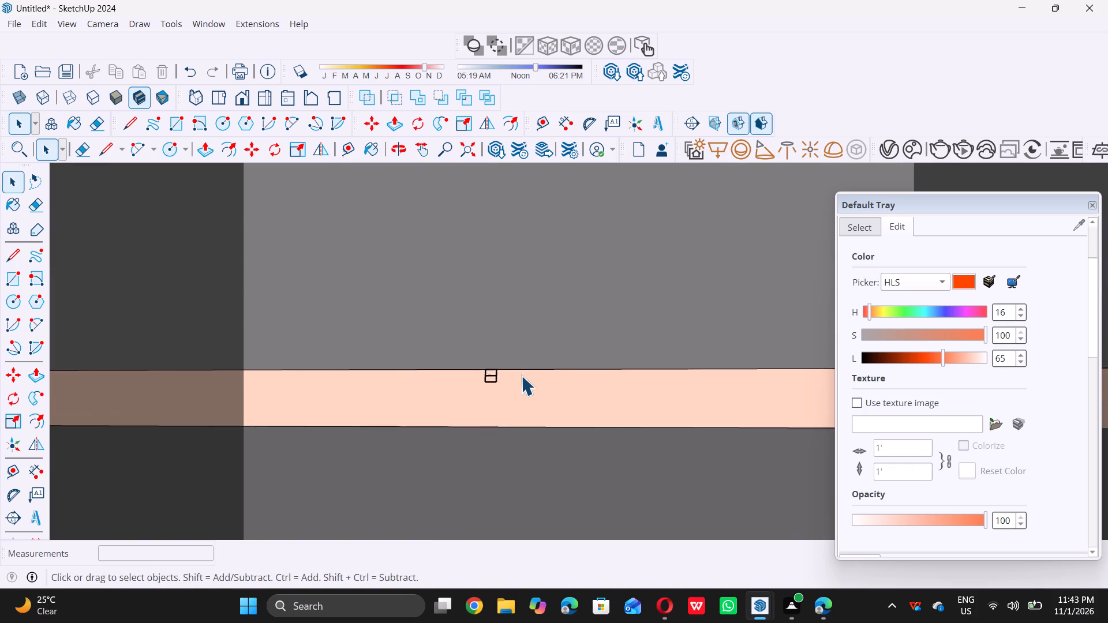
scroll(521, 376, up, 8)
scroll(441, 394, up, 7)
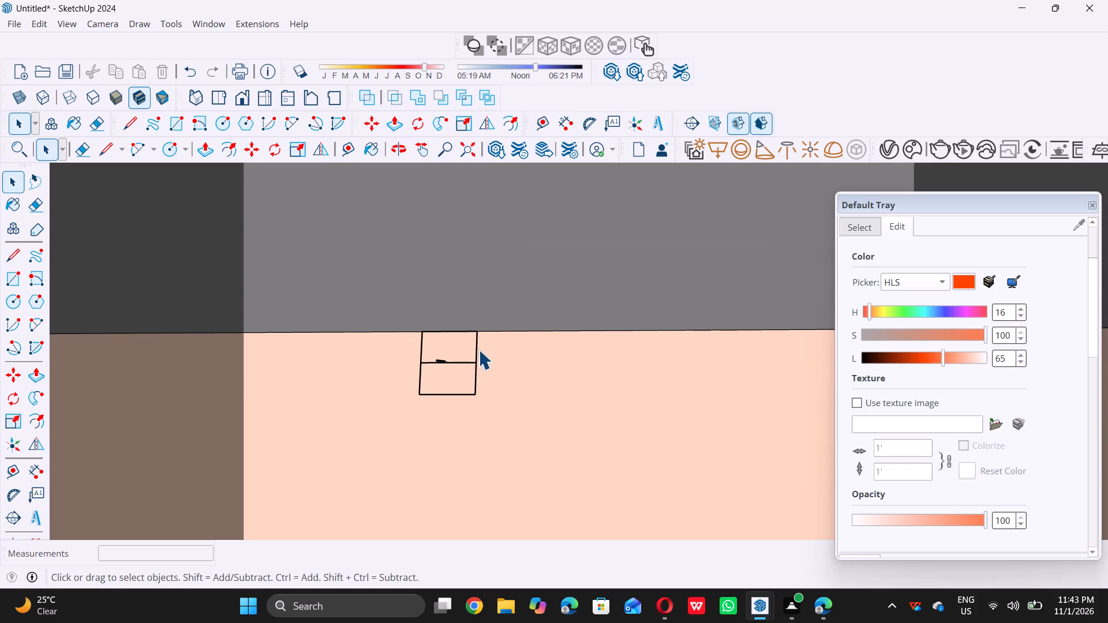
scroll(478, 350, up, 4)
click(473, 369)
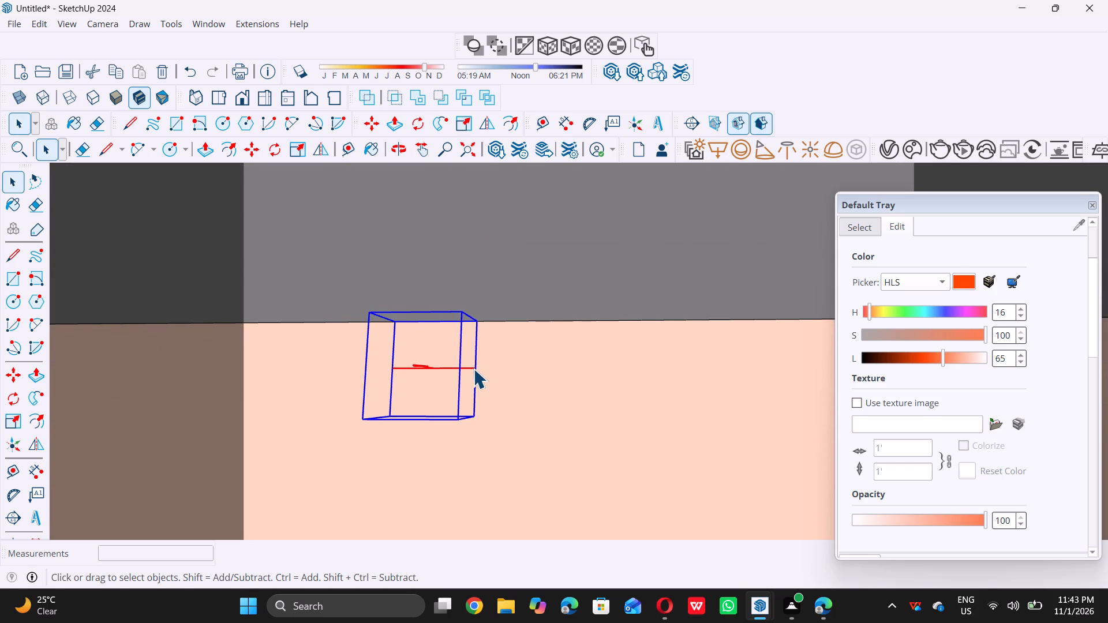
key(s)
scroll(473, 370, up, 4)
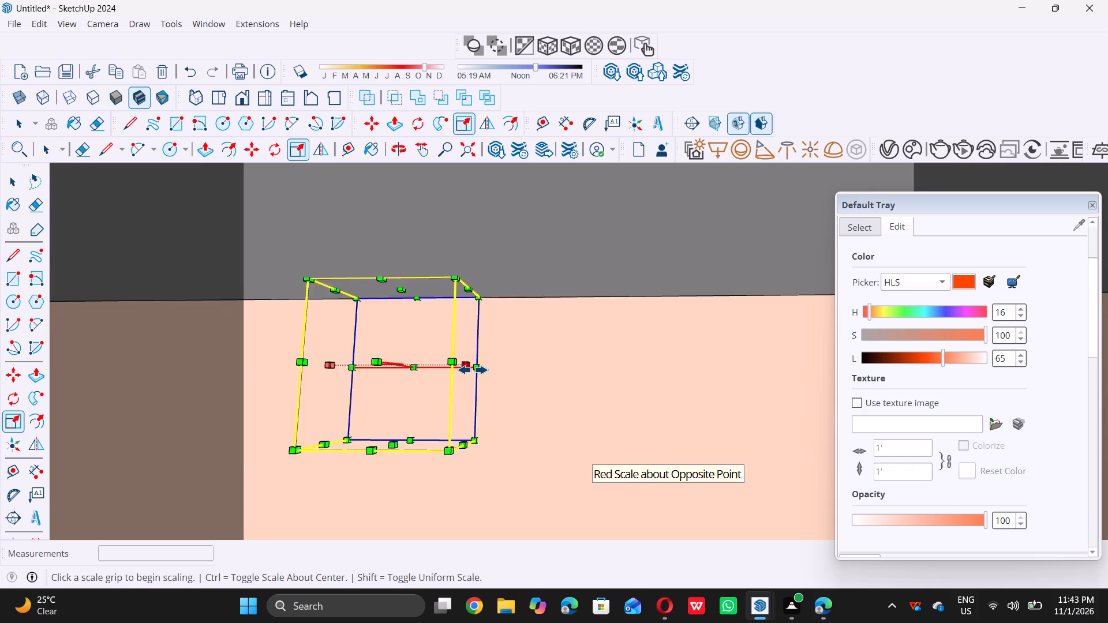
scroll(473, 370, up, 9)
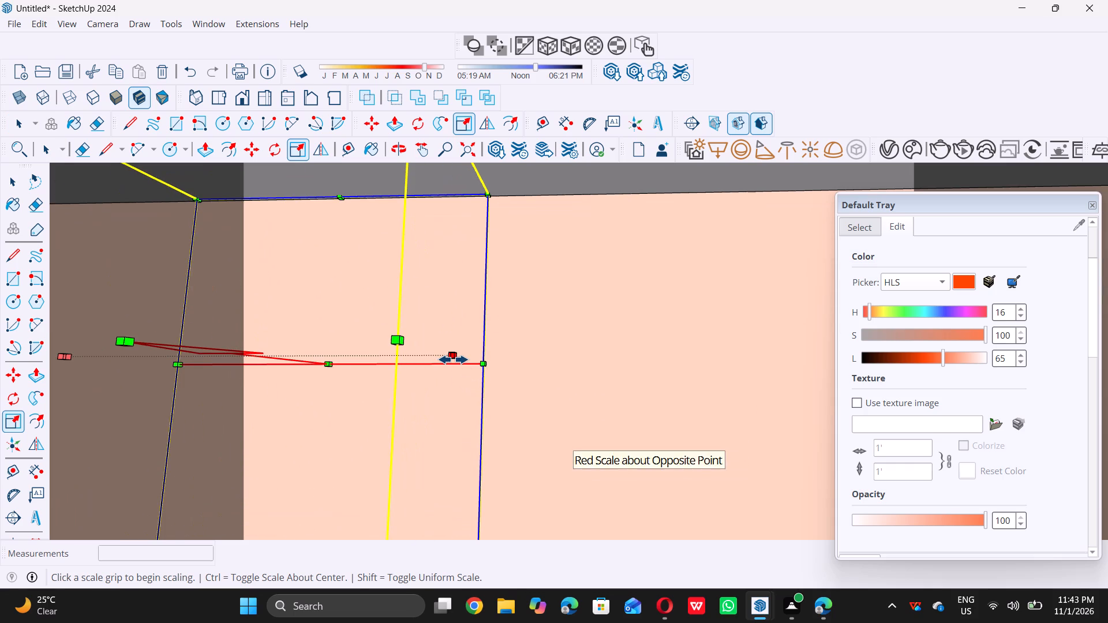
click(453, 359)
scroll(453, 359, down, 20)
scroll(453, 359, down, 1)
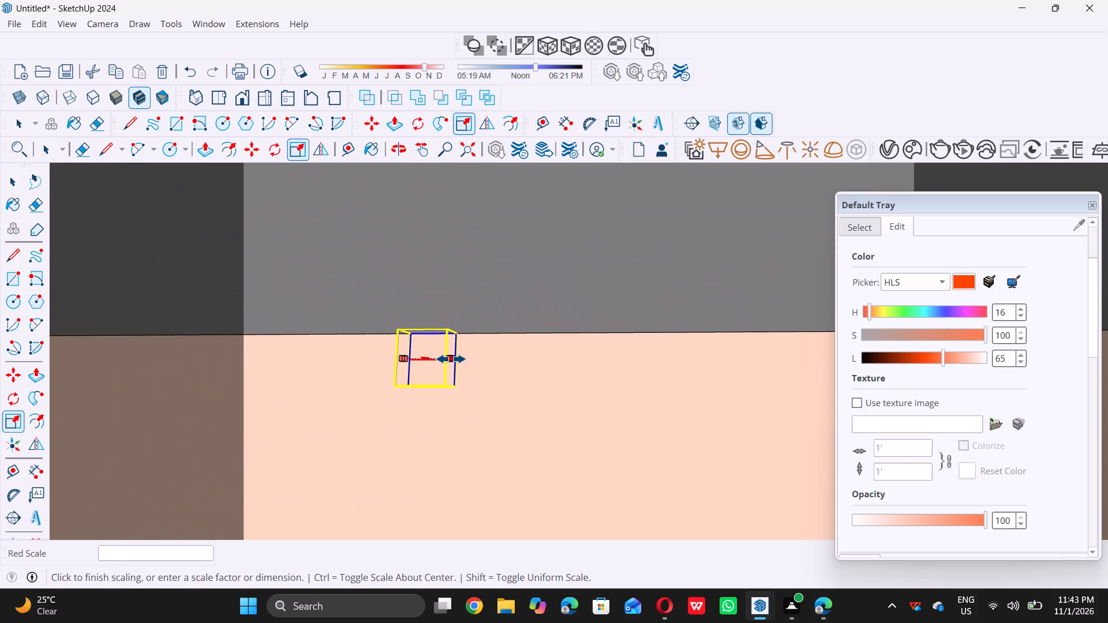
scroll(451, 359, down, 18)
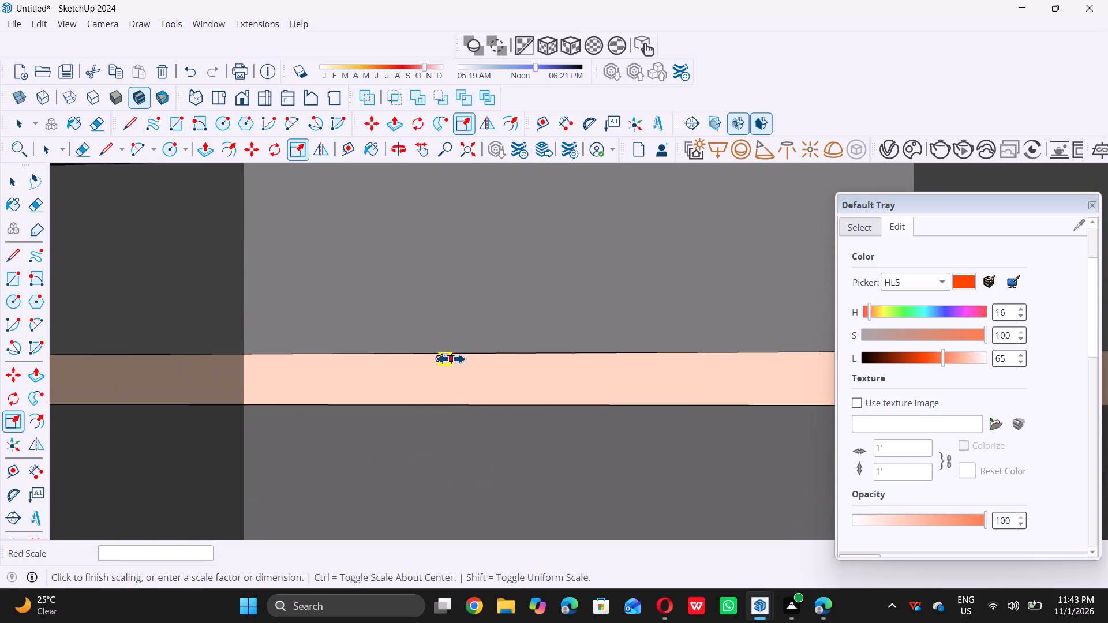
scroll(451, 359, down, 15)
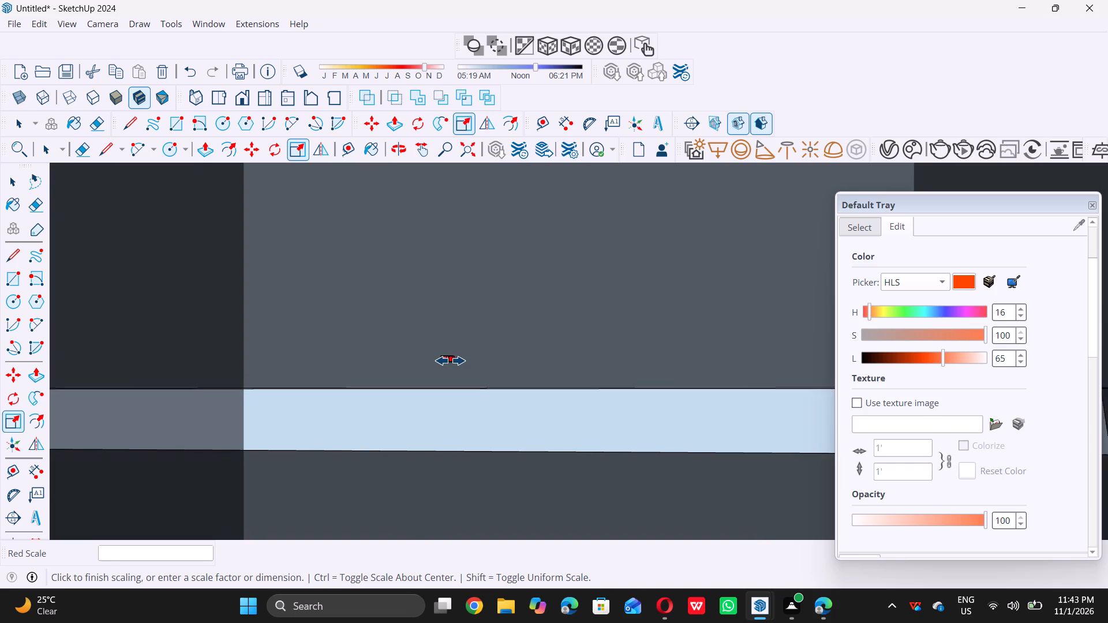
scroll(451, 363, down, 20)
scroll(451, 363, down, 2)
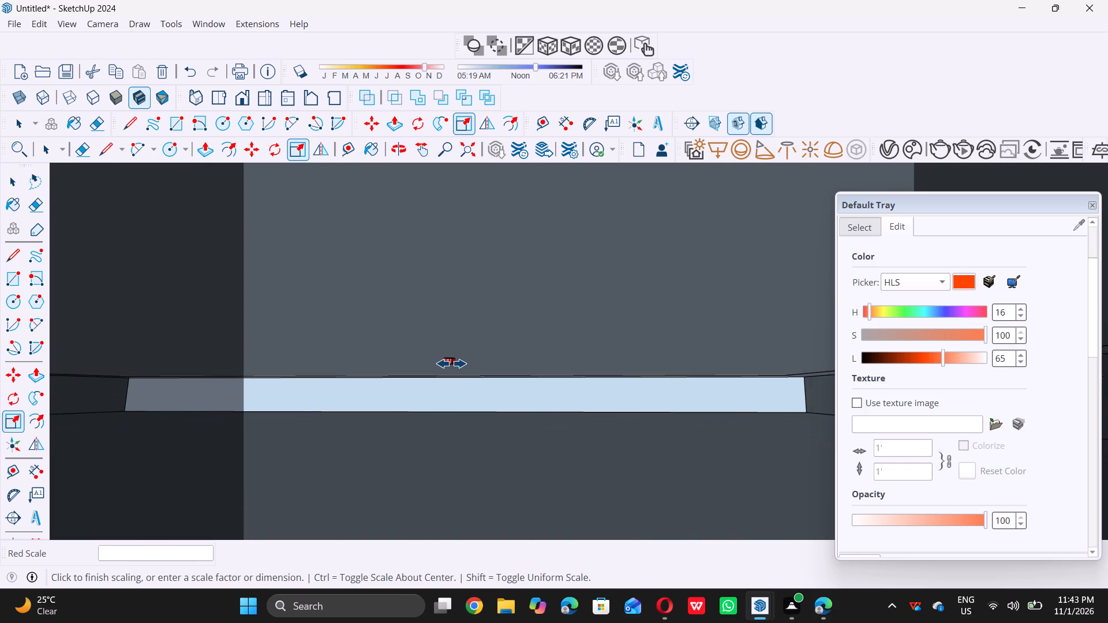
scroll(451, 363, down, 20)
scroll(451, 363, down, 12)
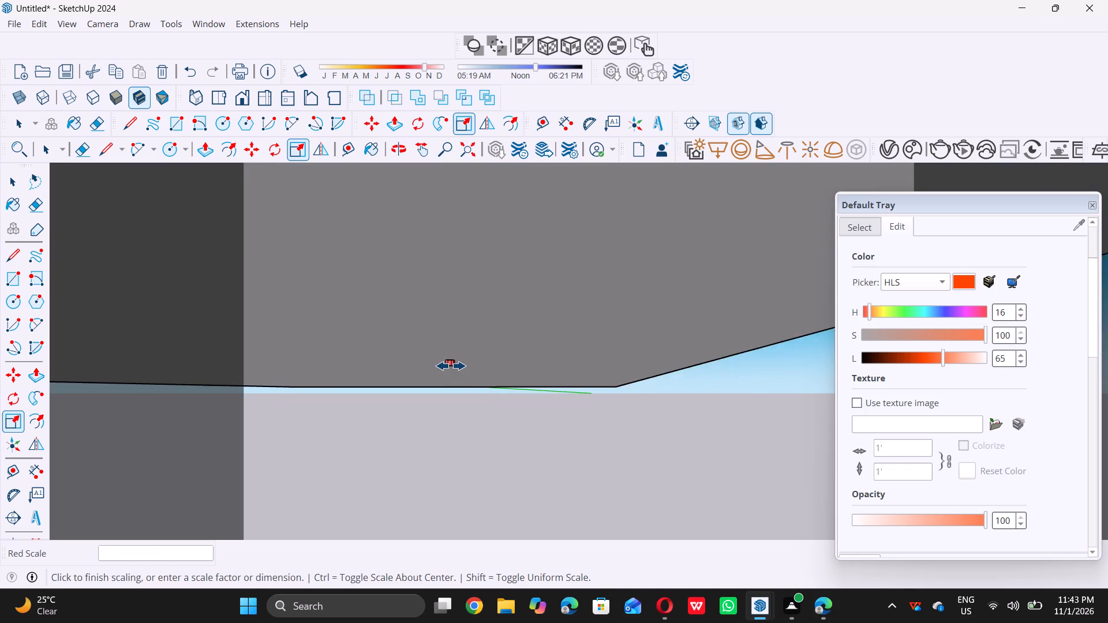
scroll(451, 366, down, 7)
scroll(451, 366, down, 15)
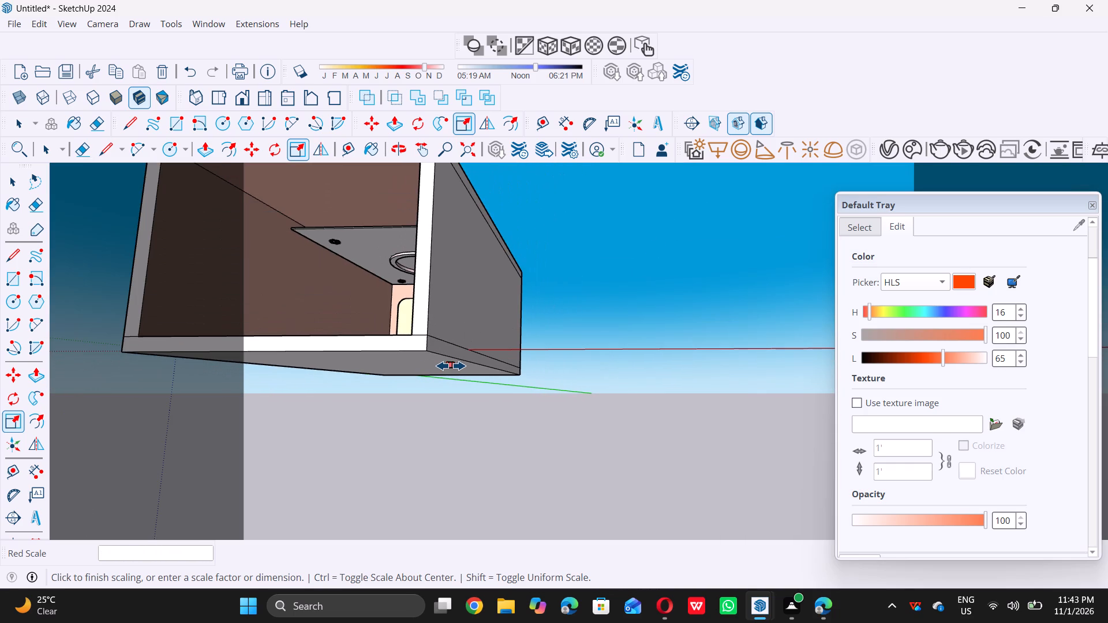
scroll(368, 320, up, 9)
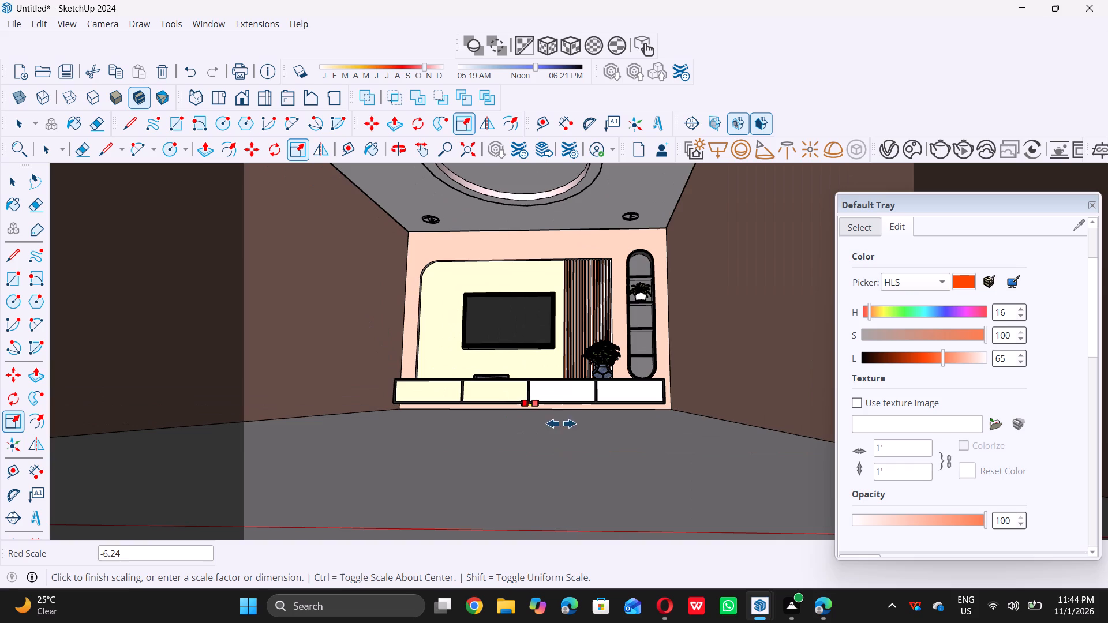
scroll(724, 424, up, 5)
scroll(630, 403, up, 6)
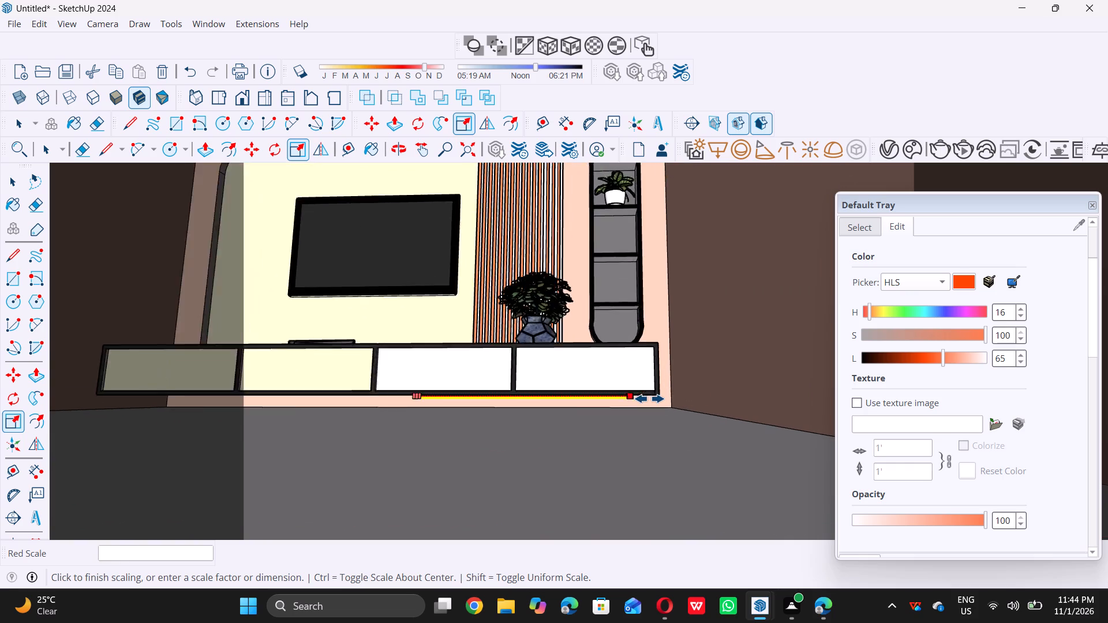
scroll(649, 399, up, 12)
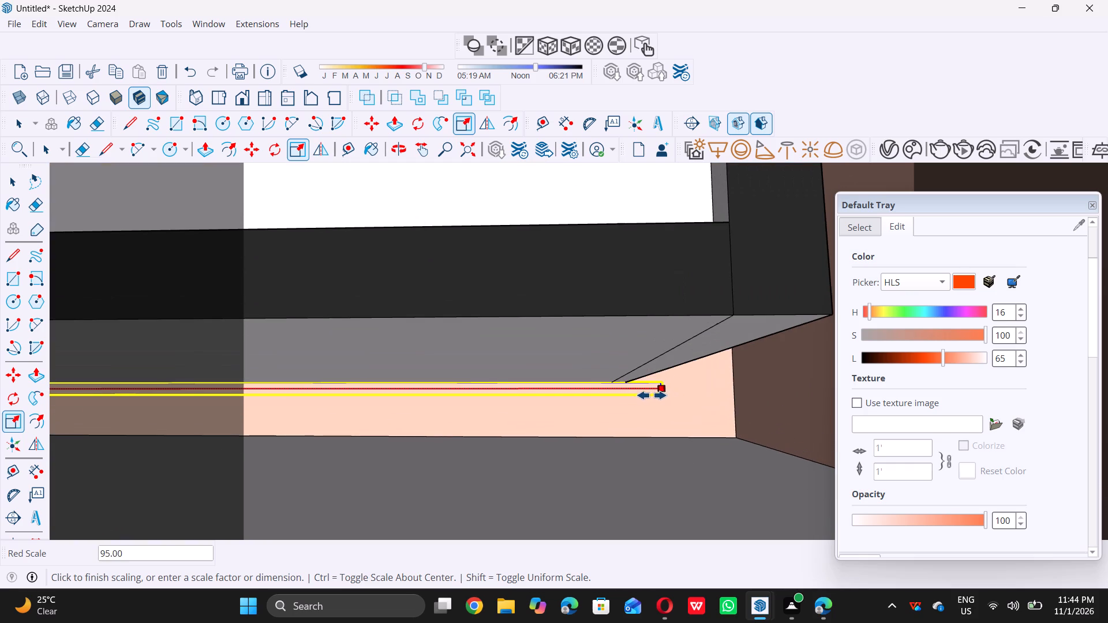
double_click(627, 387)
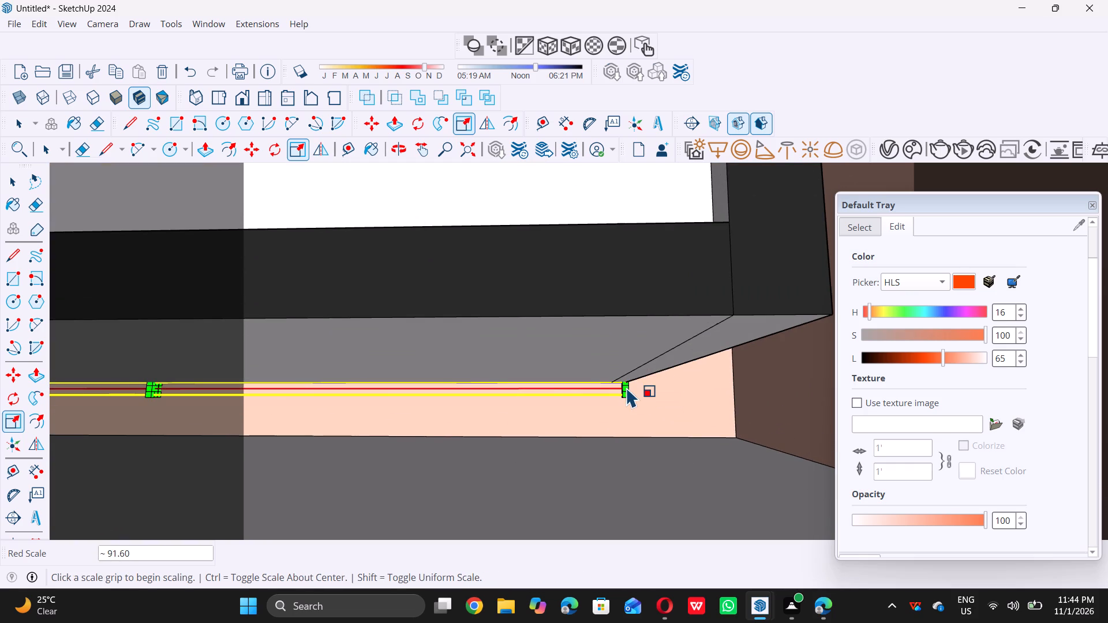
key(space)
Examine the V-Ray rectangle light beneath the TV console, from its arched-shelf end to its opposite end.
scroll(684, 421, down, 6)
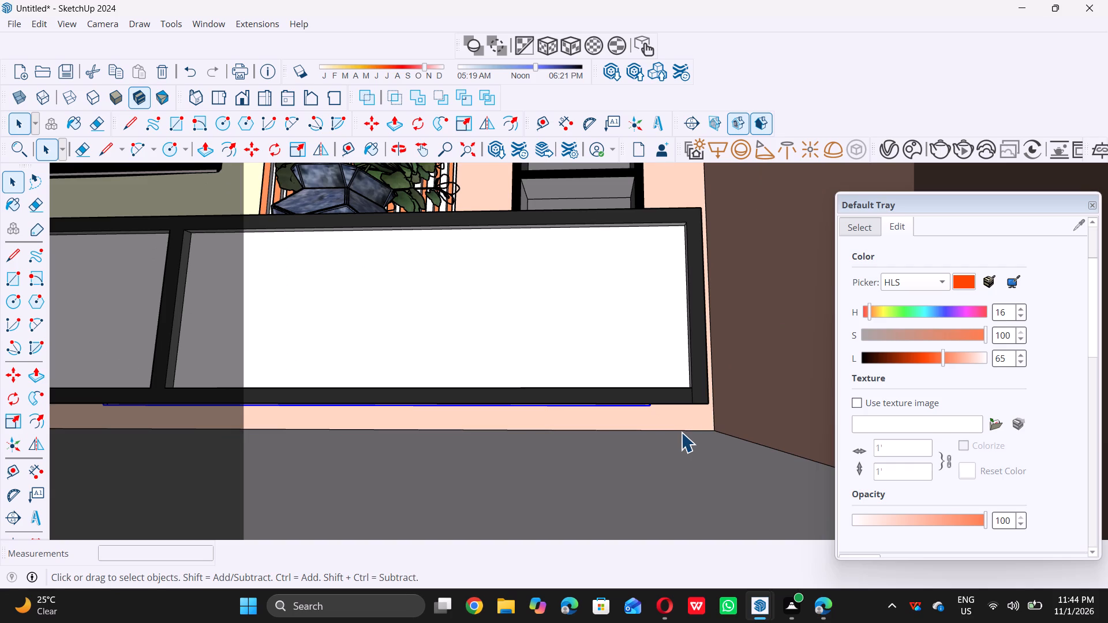
scroll(681, 432, down, 1)
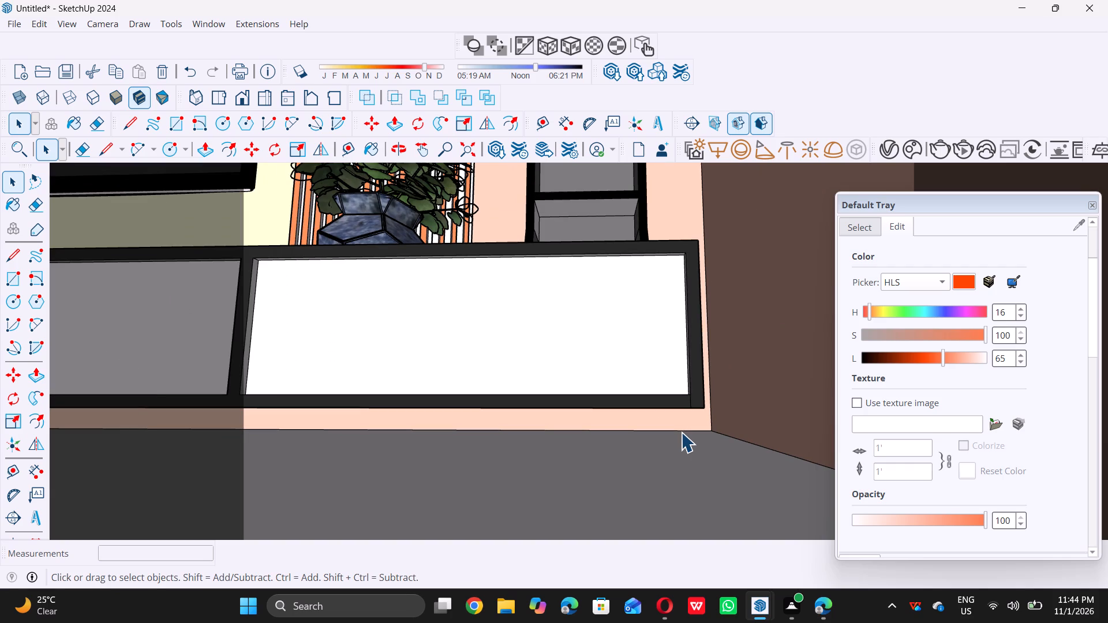
scroll(565, 447, down, 6)
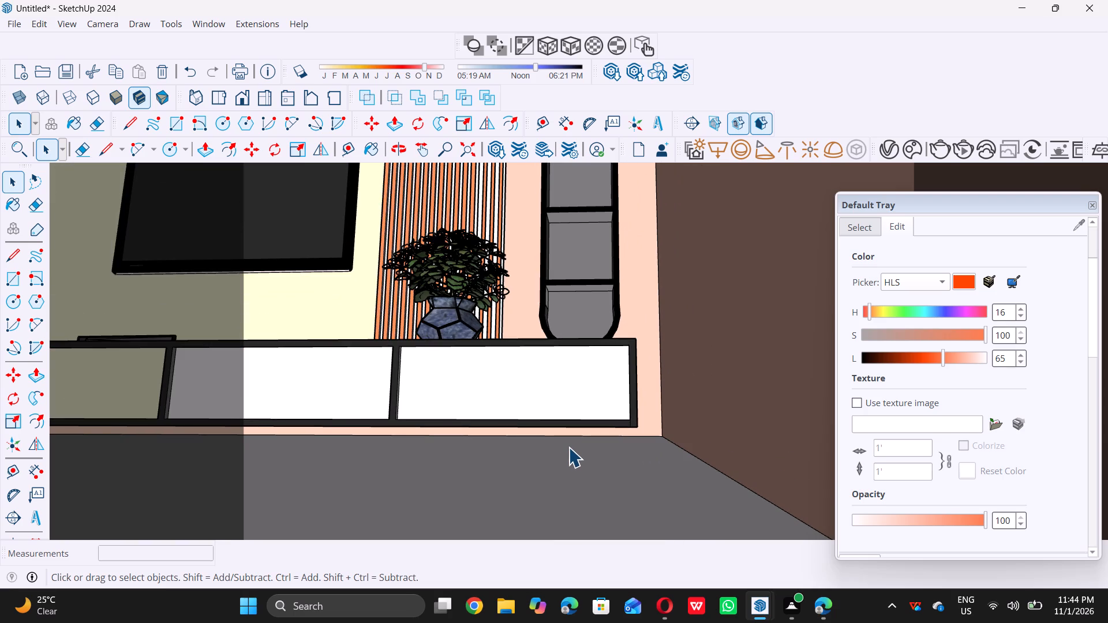
scroll(567, 449, down, 5)
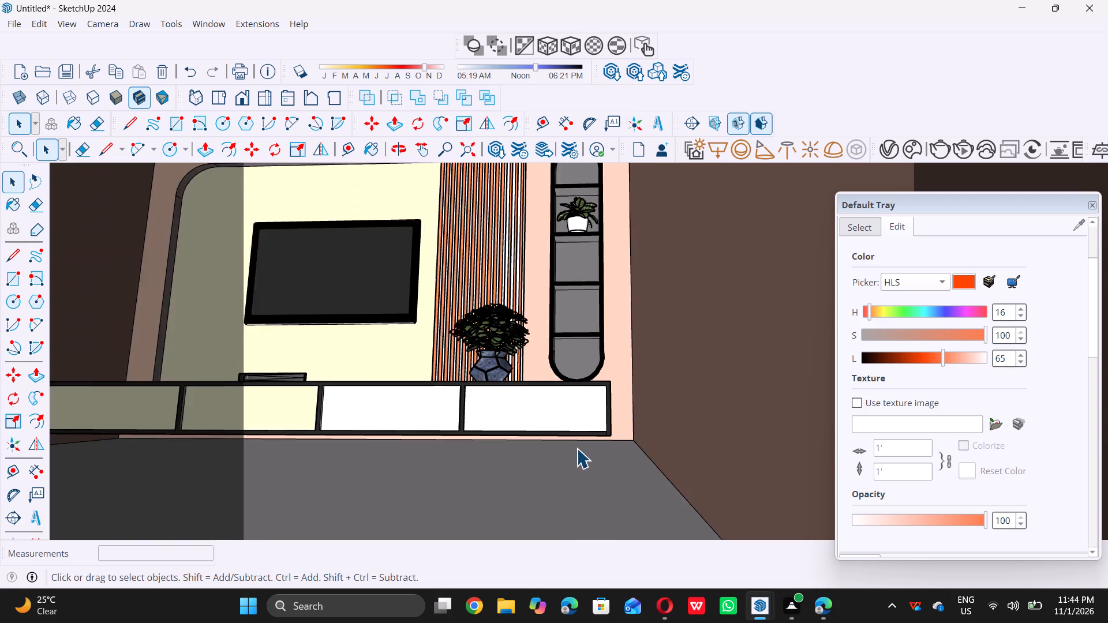
scroll(577, 448, down, 6)
middle_drag(323, 491, 325, 480)
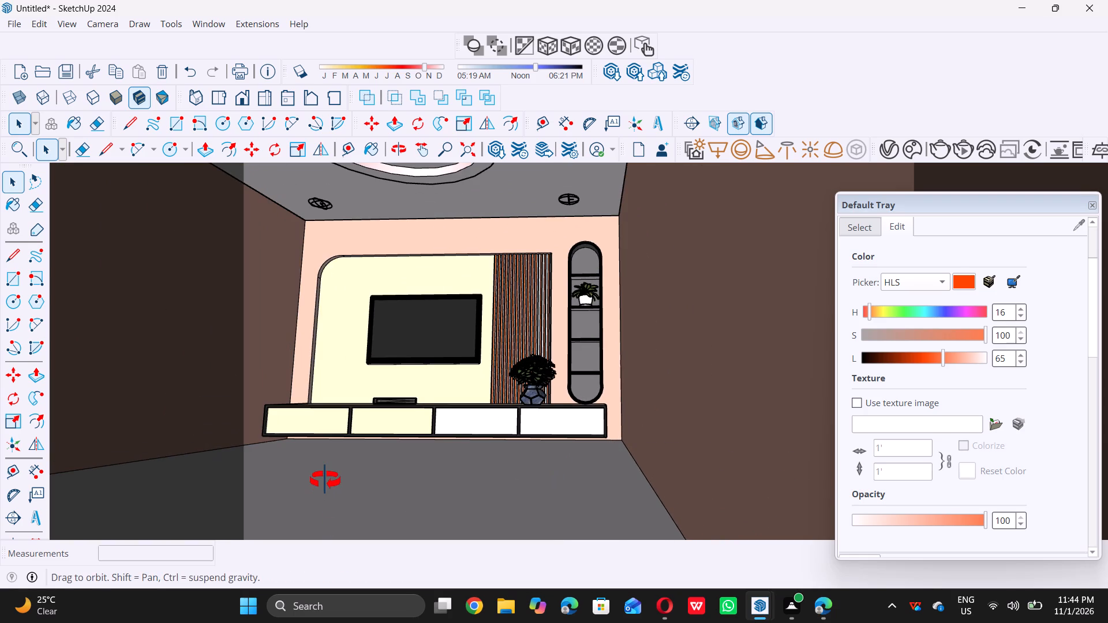
middle_drag(325, 480, 341, 485)
scroll(341, 485, up, 6)
scroll(433, 431, up, 6)
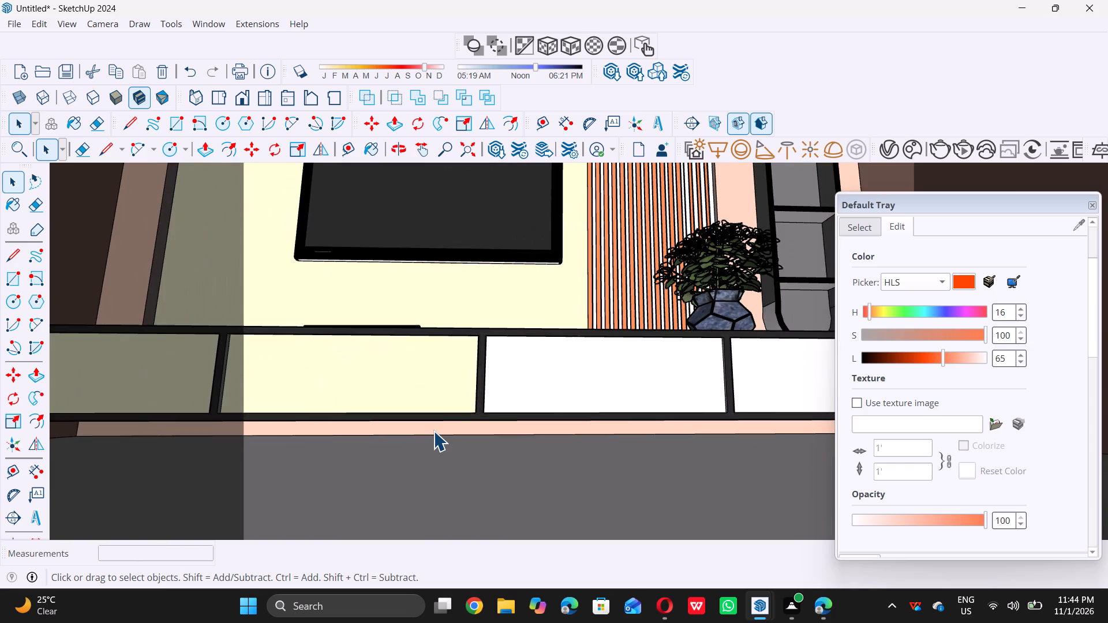
scroll(433, 431, up, 5)
scroll(480, 443, up, 6)
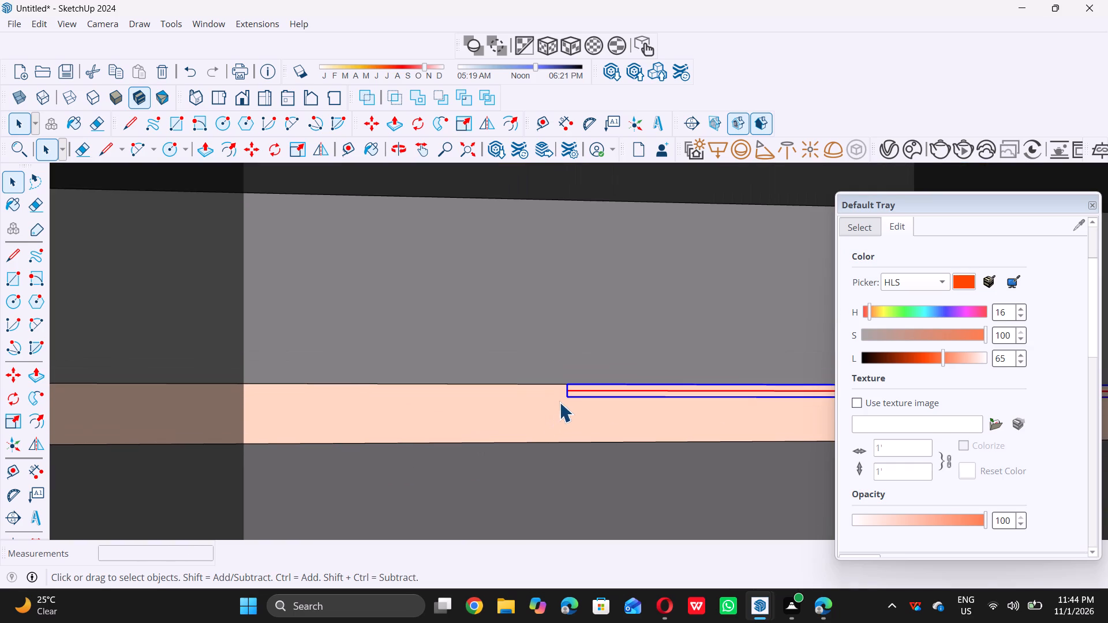
scroll(575, 393, up, 3)
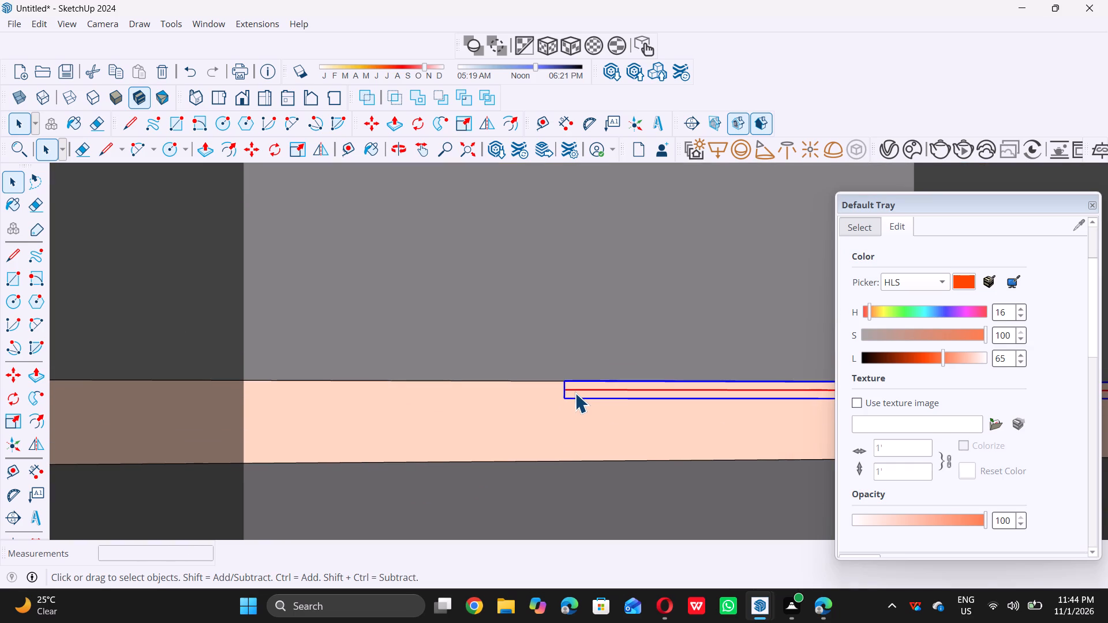
scroll(570, 397, up, 3)
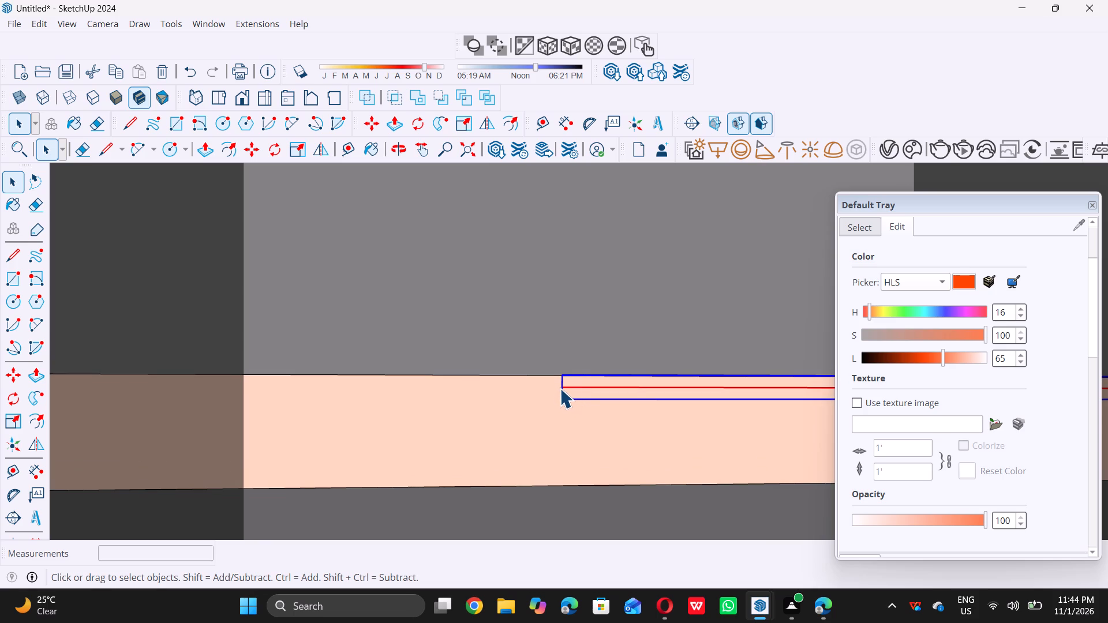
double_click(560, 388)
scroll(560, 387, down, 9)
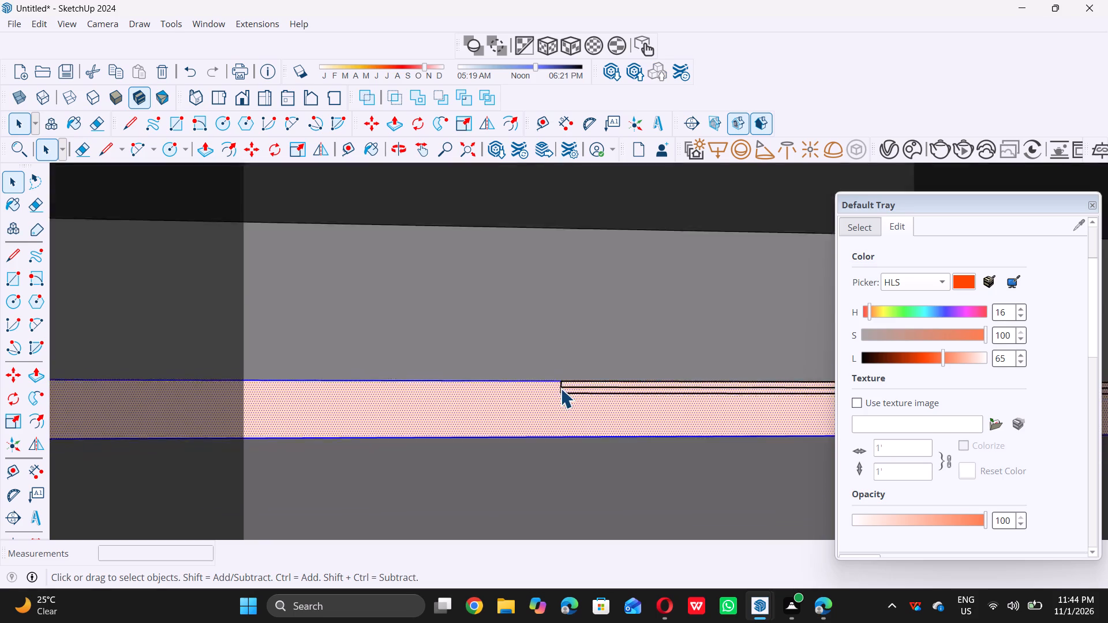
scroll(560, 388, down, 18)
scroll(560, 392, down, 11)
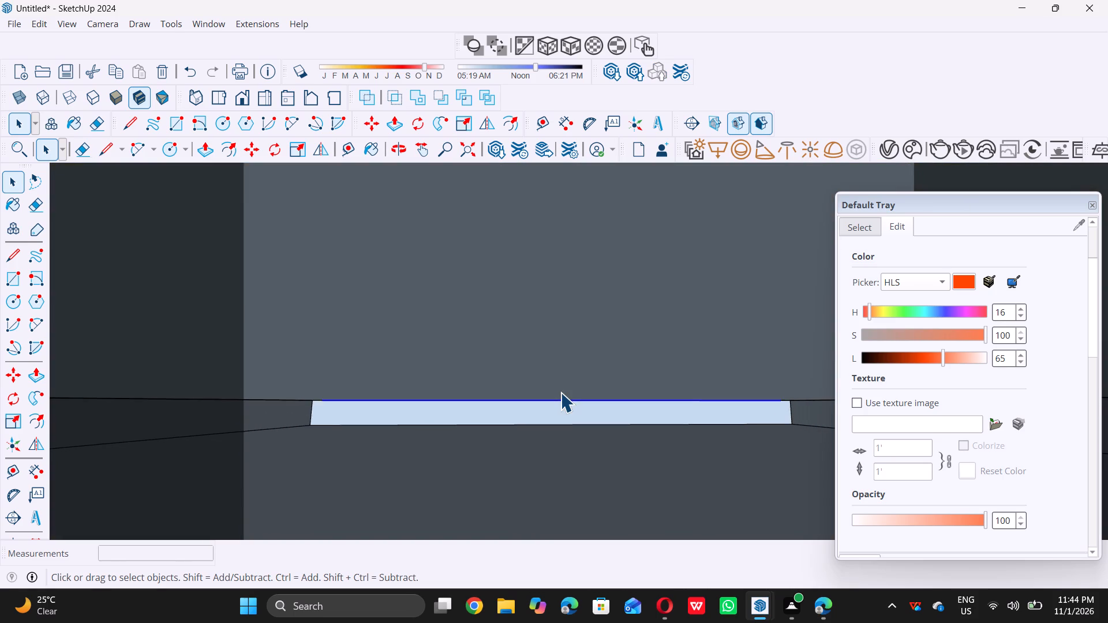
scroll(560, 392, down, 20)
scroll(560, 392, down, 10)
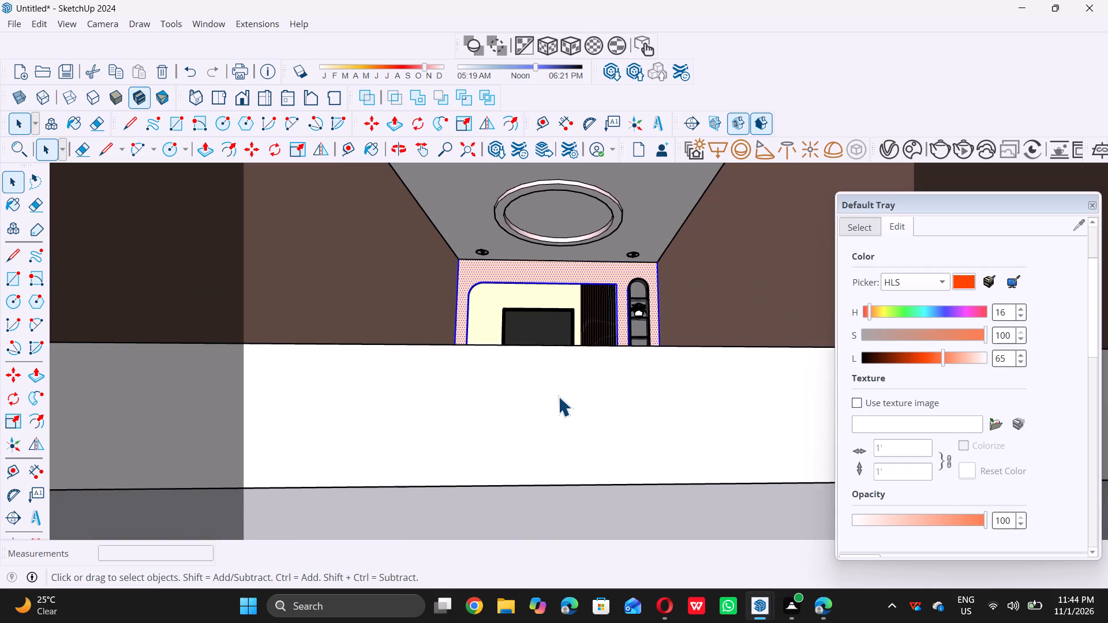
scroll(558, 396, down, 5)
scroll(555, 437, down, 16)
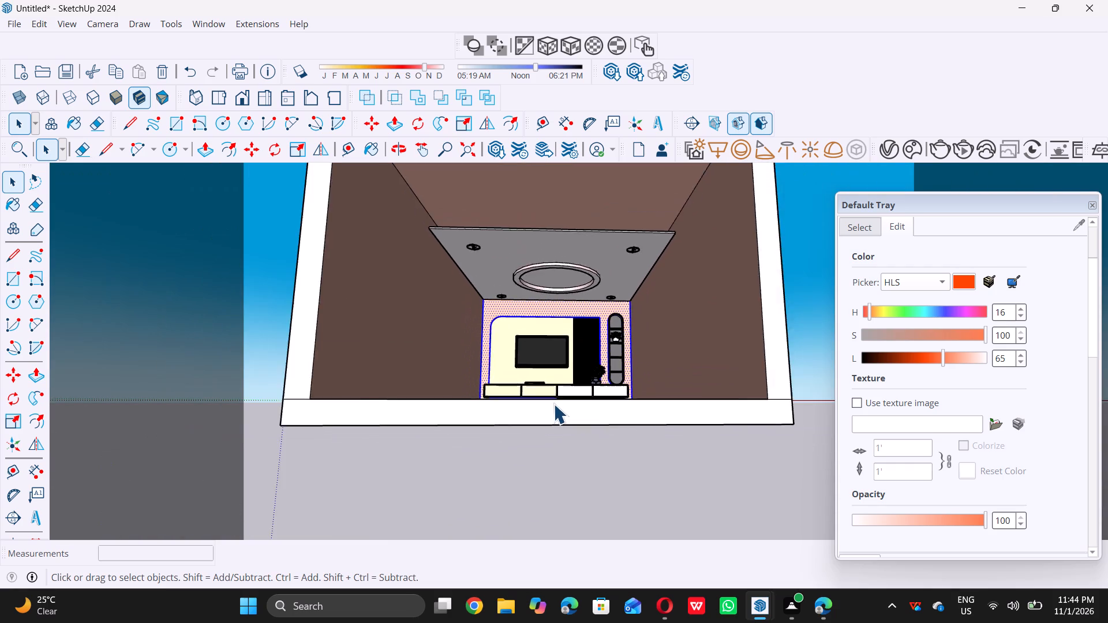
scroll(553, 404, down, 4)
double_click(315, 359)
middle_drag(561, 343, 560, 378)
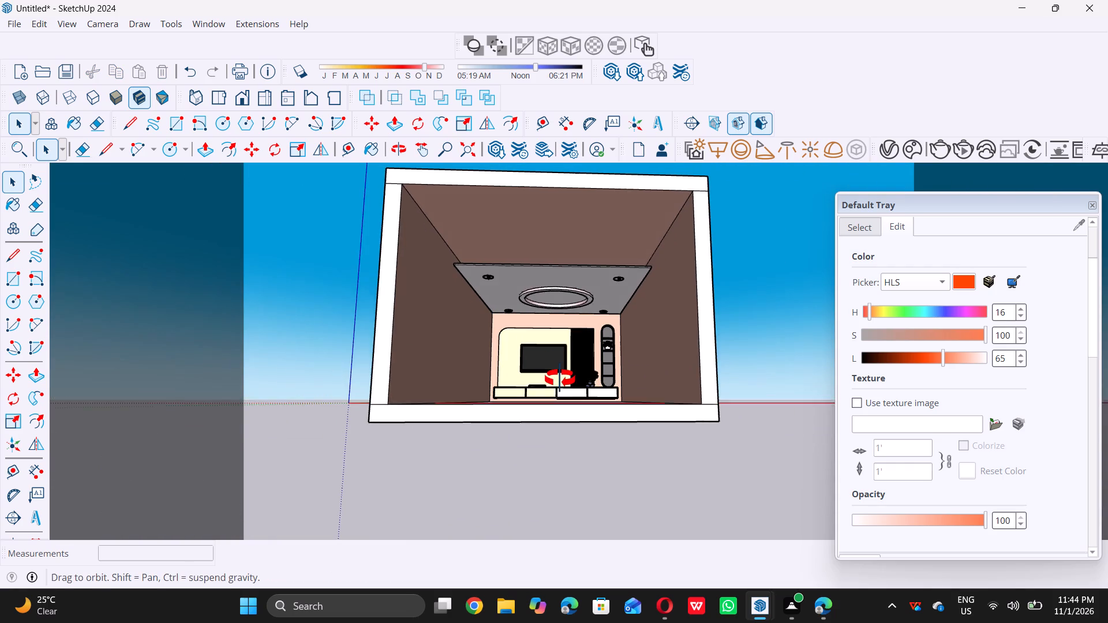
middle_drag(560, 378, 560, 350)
Scale the rectangle light beneath the console along the red axis by 2.41, extending its free end away from the arched shelf.
scroll(559, 371, up, 6)
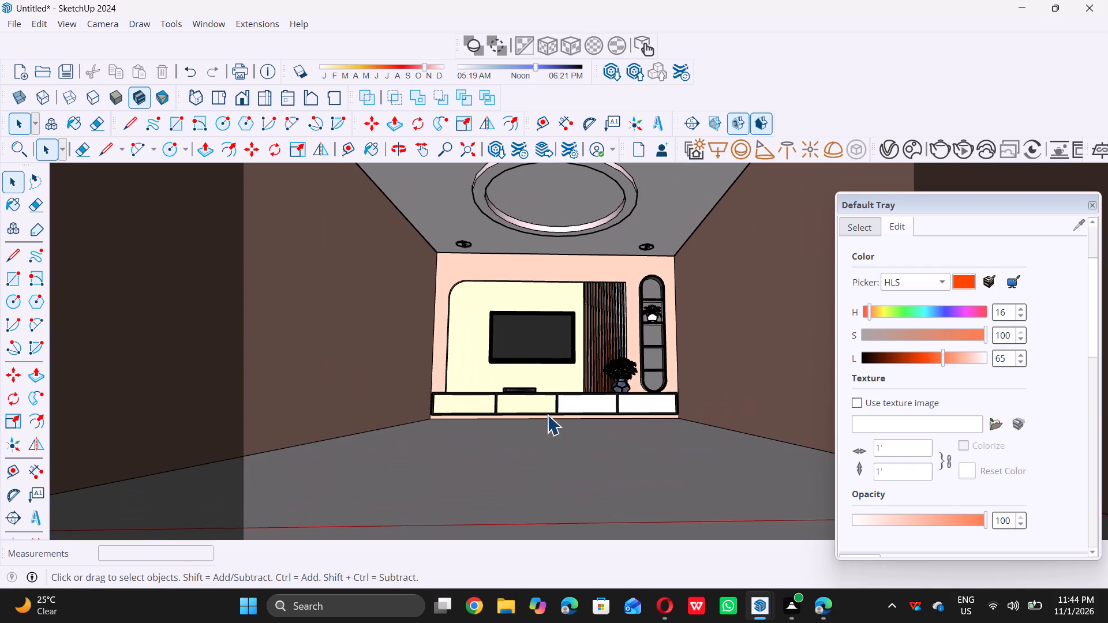
middle_drag(541, 440, 541, 434)
scroll(541, 434, up, 7)
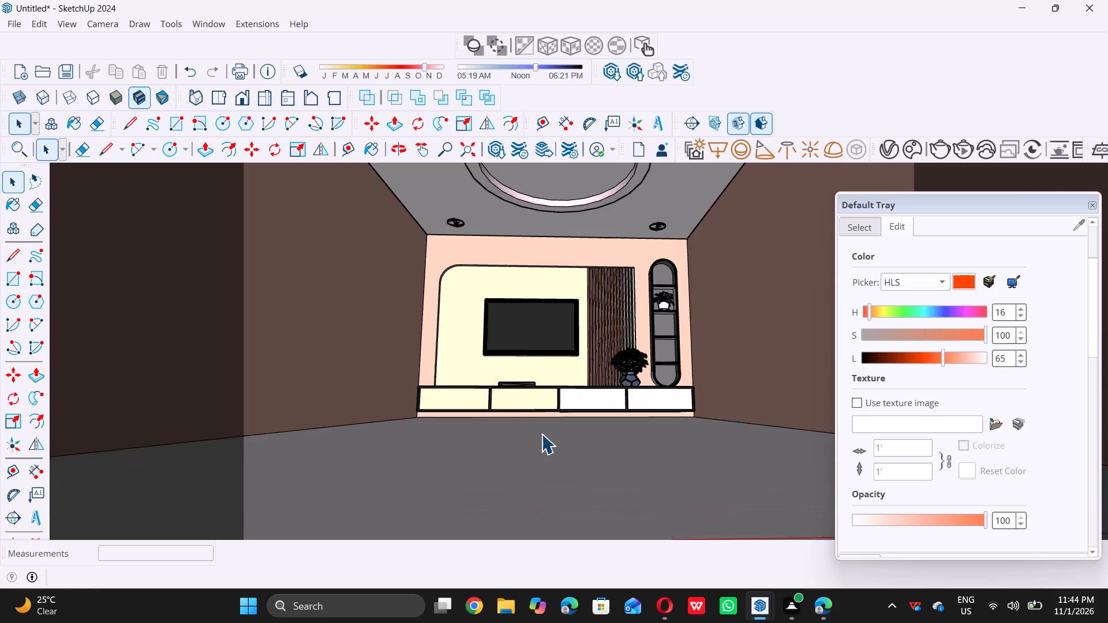
scroll(552, 418, up, 20)
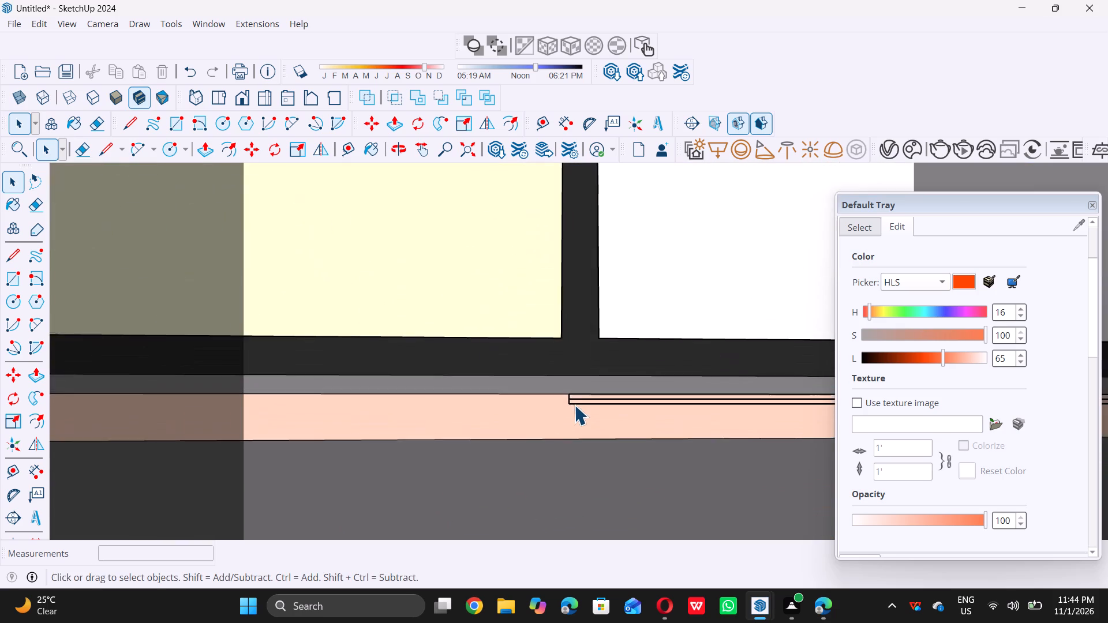
scroll(573, 405, up, 15)
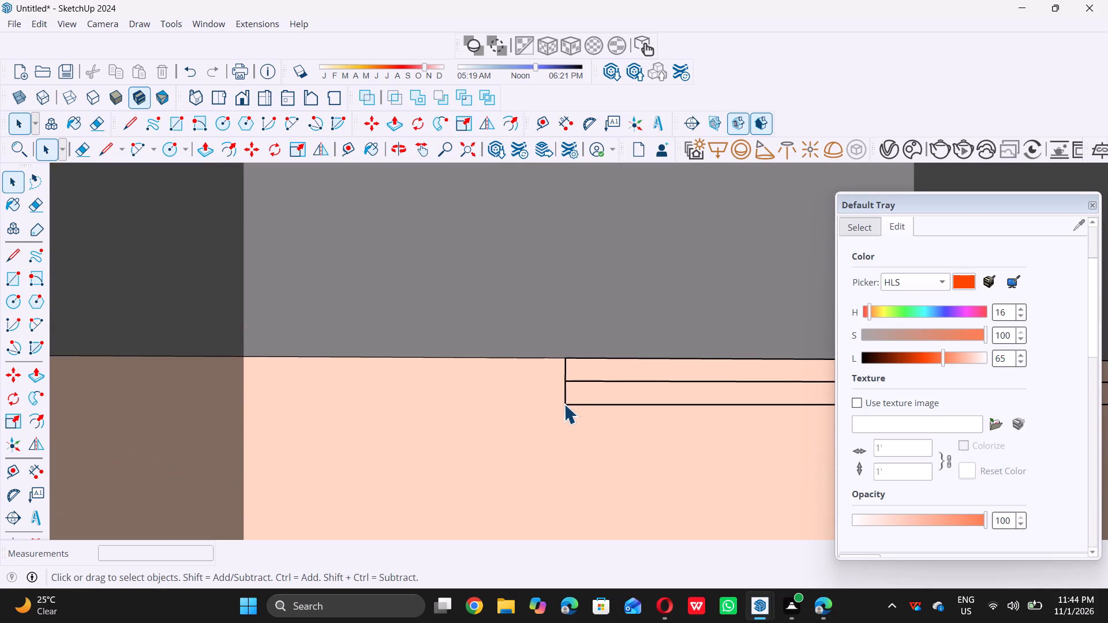
click(564, 404)
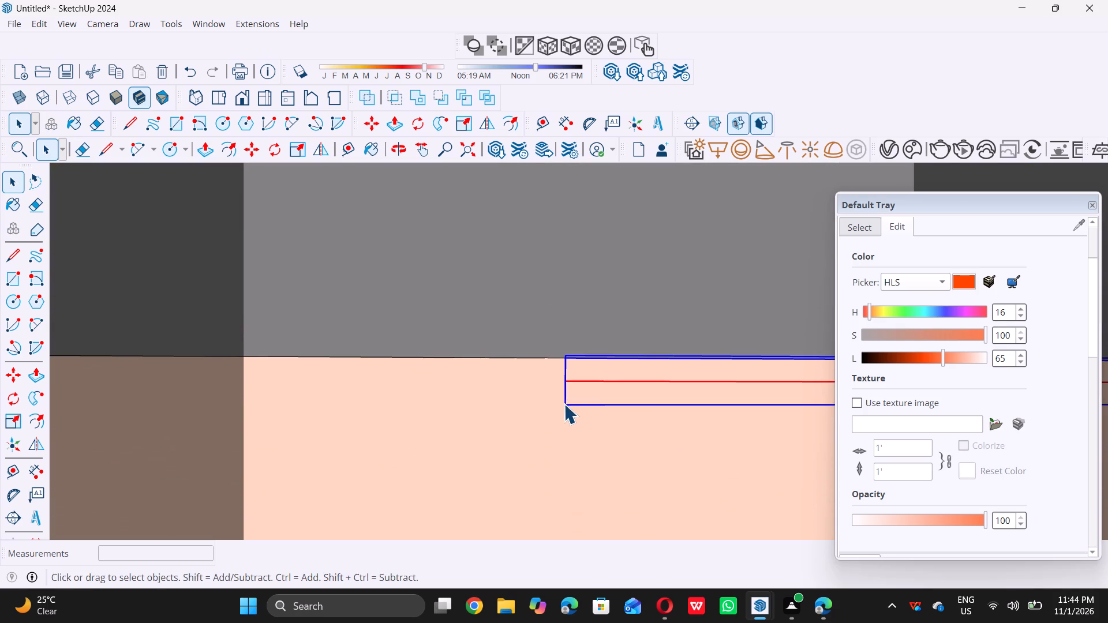
key(s)
scroll(561, 379, up, 3)
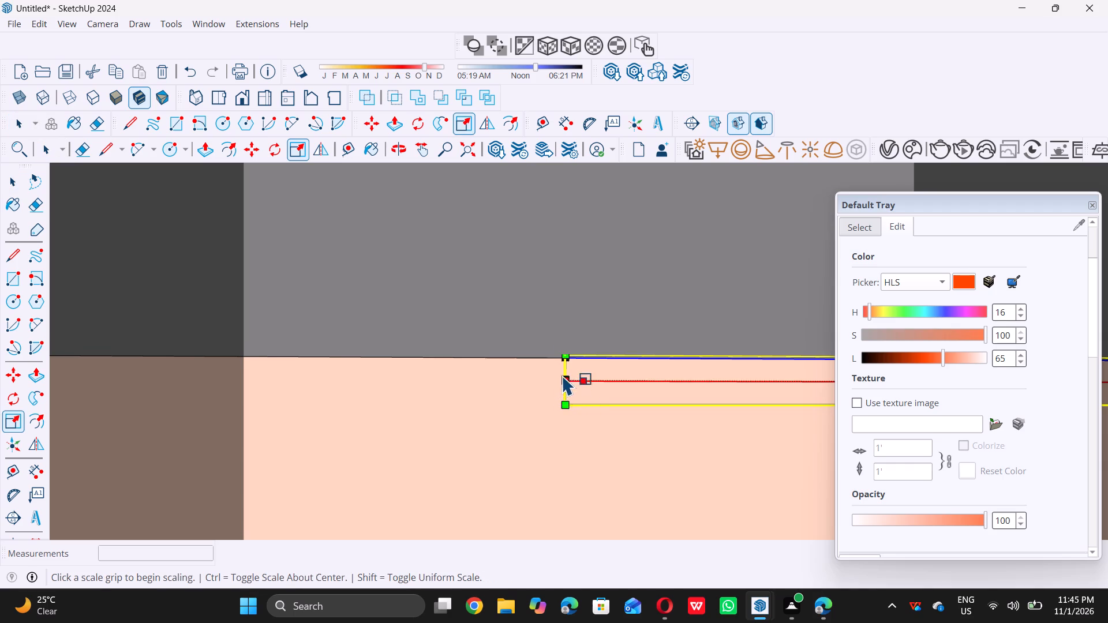
scroll(563, 375, up, 7)
scroll(569, 399, down, 2)
click(568, 400)
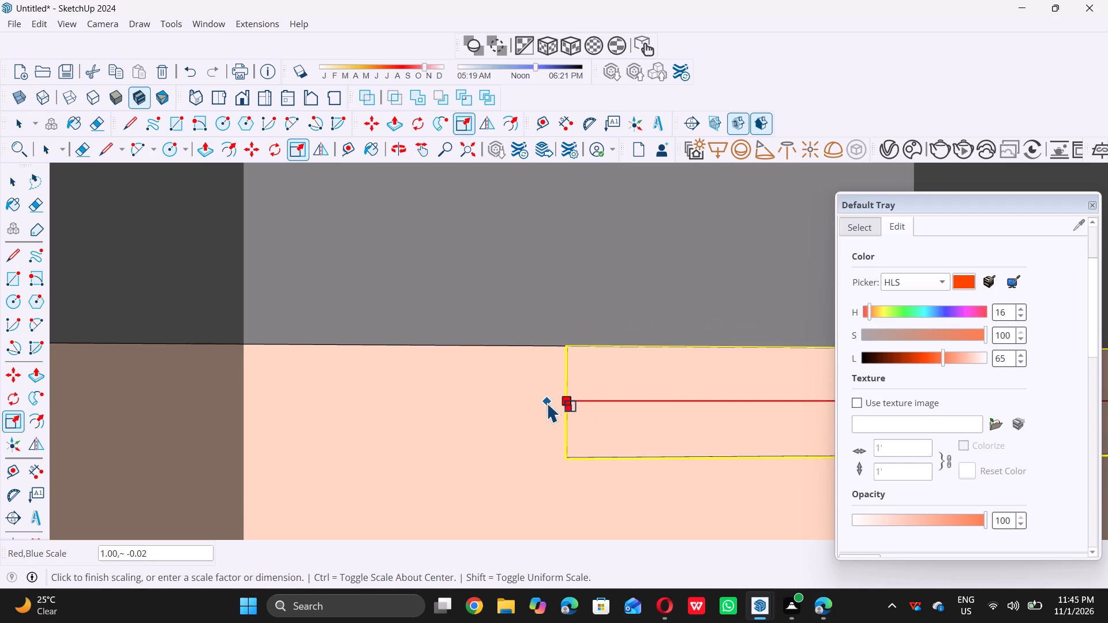
key(space)
scroll(548, 402, up, 7)
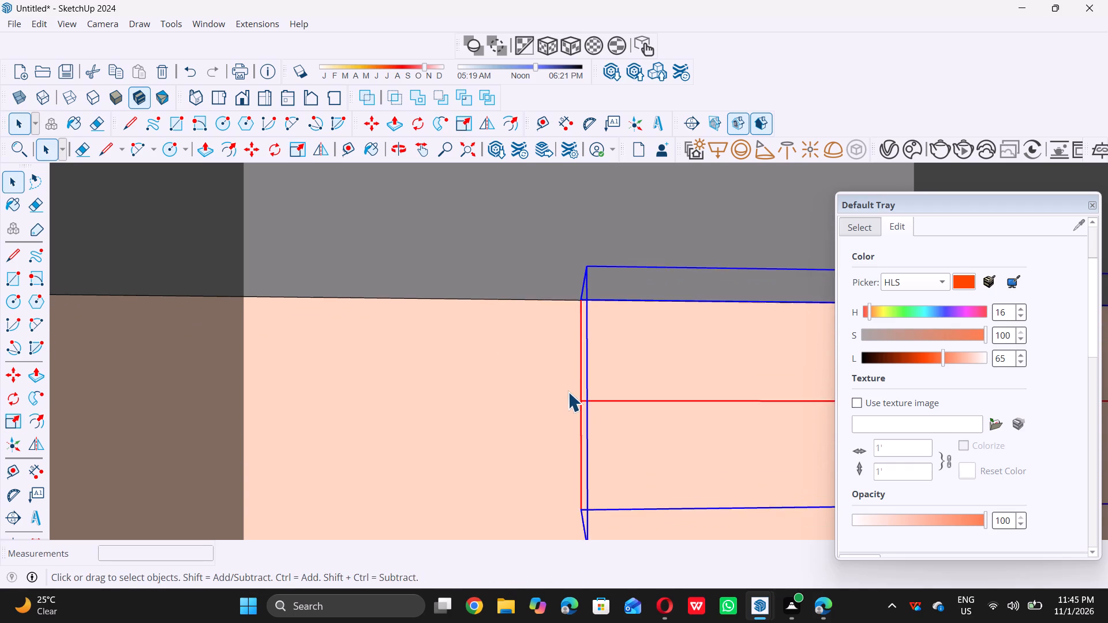
key(s)
scroll(573, 393, up, 4)
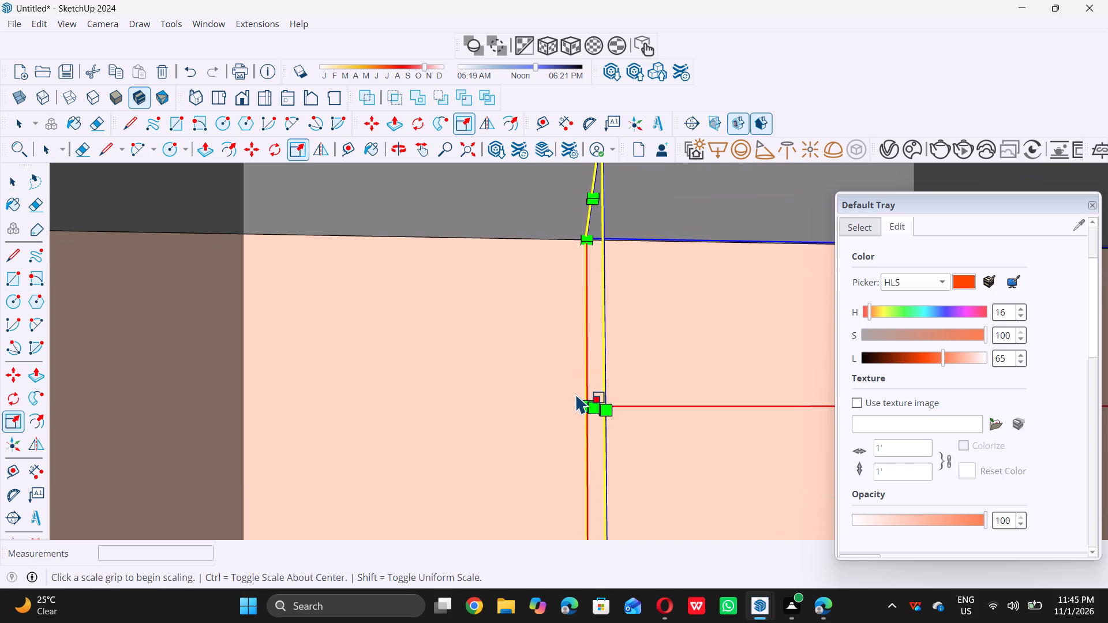
double_click(595, 406)
scroll(525, 418, down, 3)
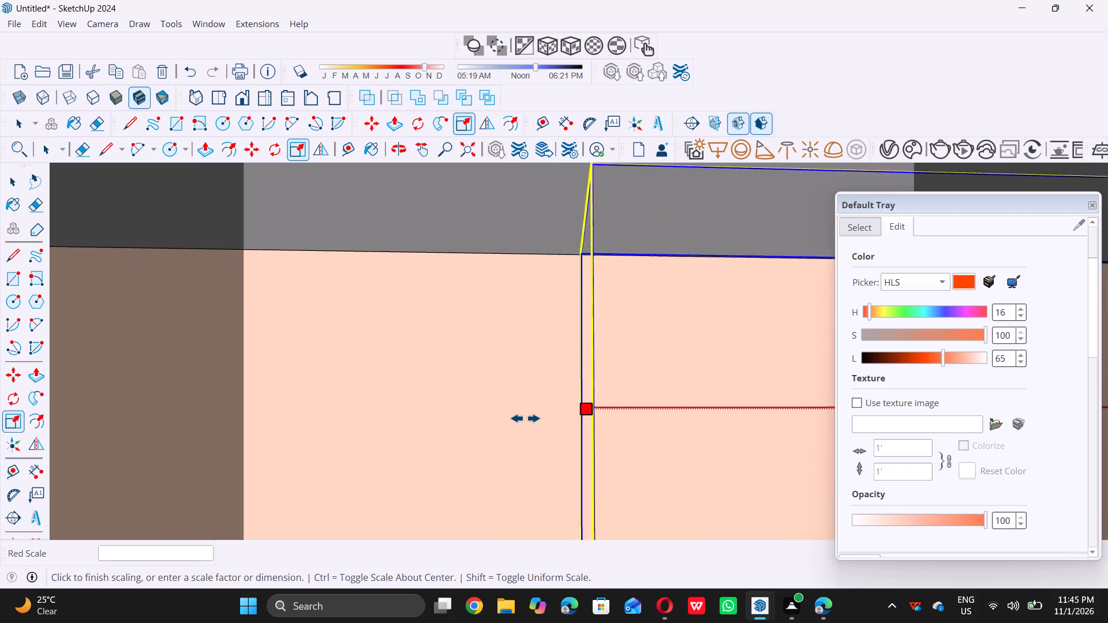
scroll(525, 418, down, 8)
scroll(340, 434, down, 15)
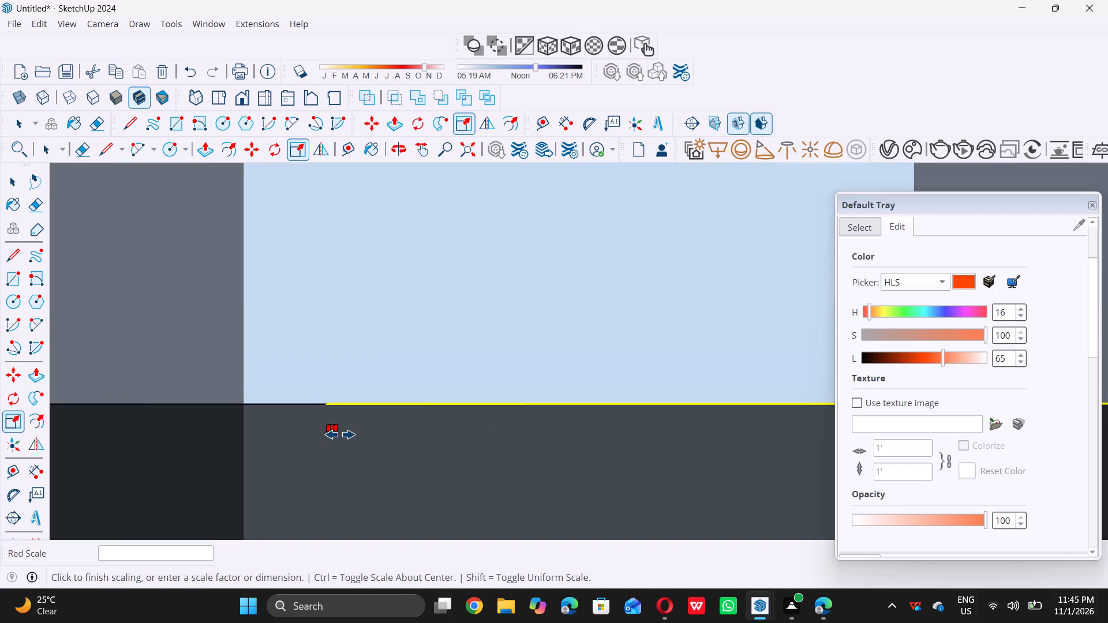
scroll(340, 434, down, 17)
scroll(340, 434, up, 1)
scroll(340, 434, down, 9)
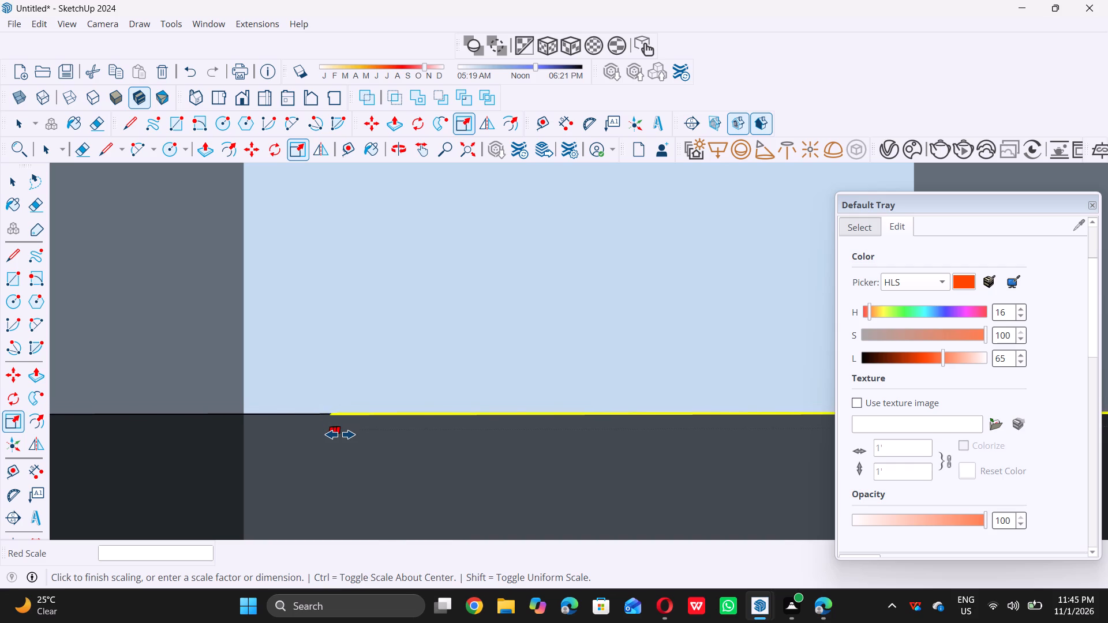
scroll(340, 434, down, 20)
scroll(340, 434, down, 9)
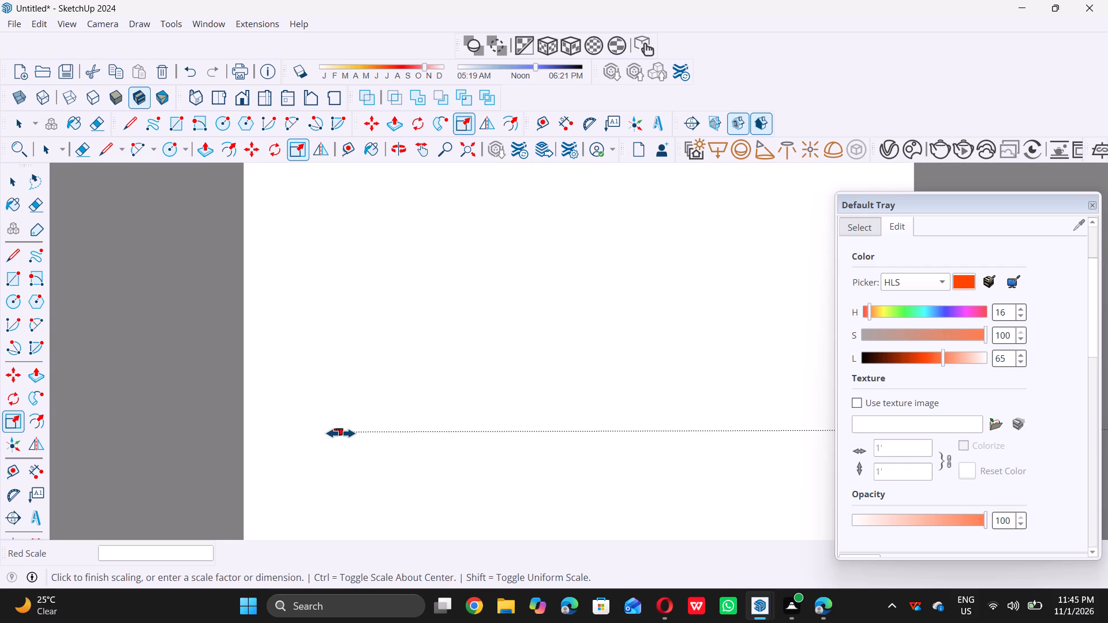
scroll(340, 433, down, 14)
scroll(361, 425, down, 12)
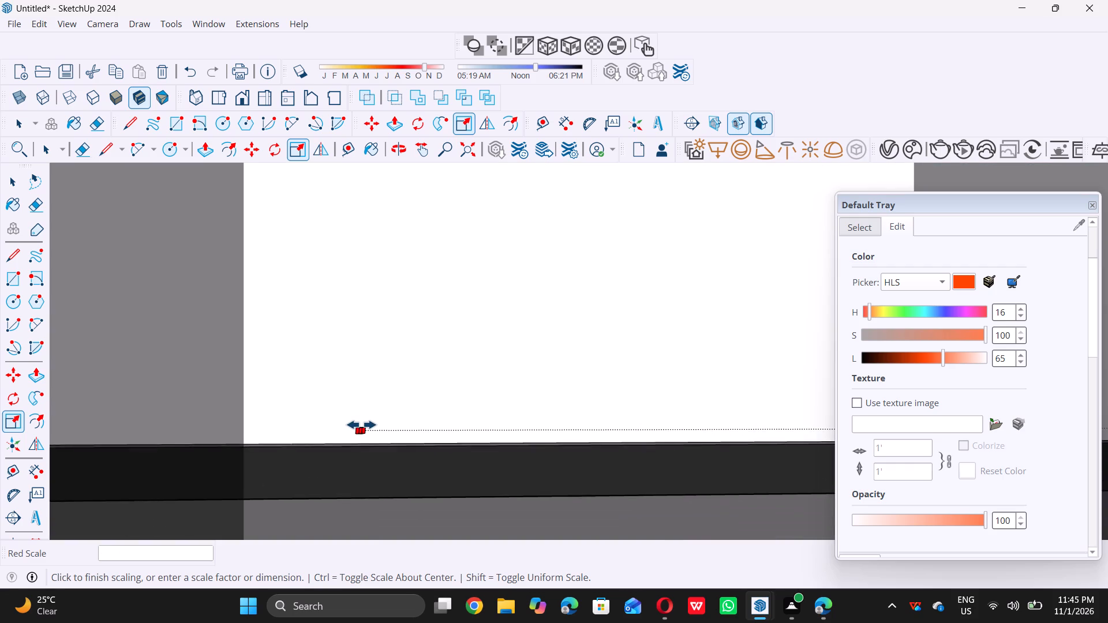
scroll(361, 425, down, 17)
scroll(361, 425, down, 5)
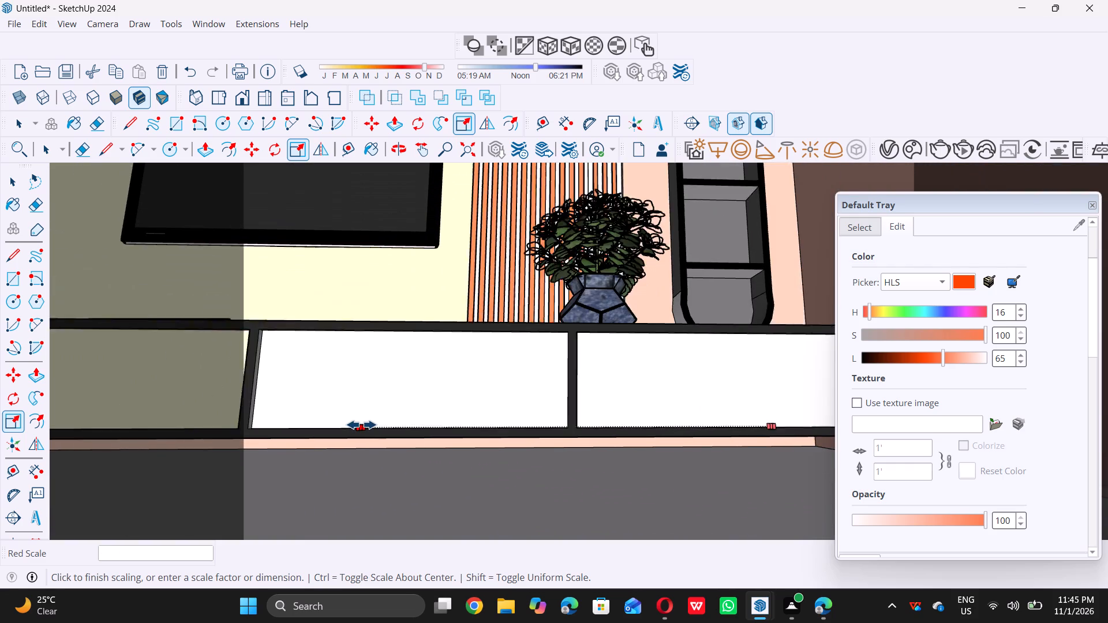
scroll(361, 425, down, 11)
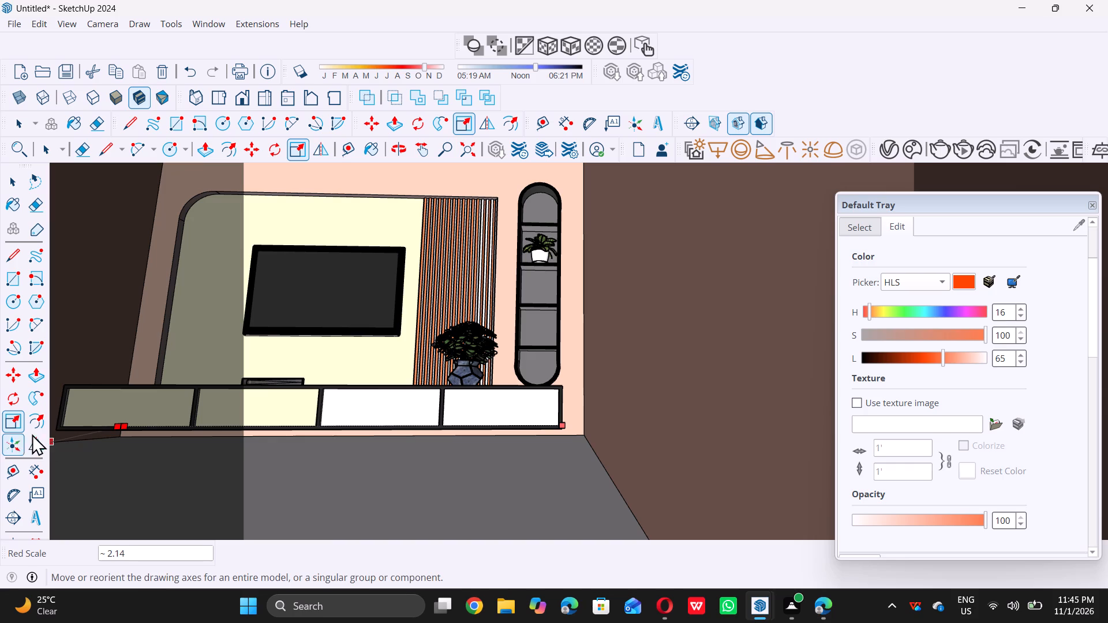
scroll(62, 426, up, 18)
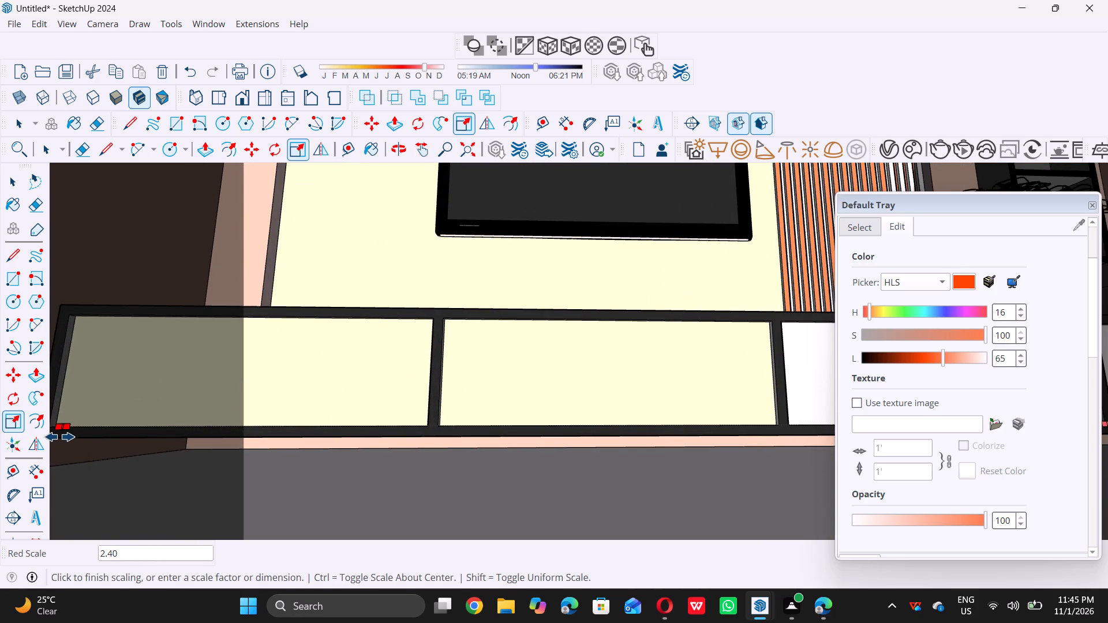
click(55, 437)
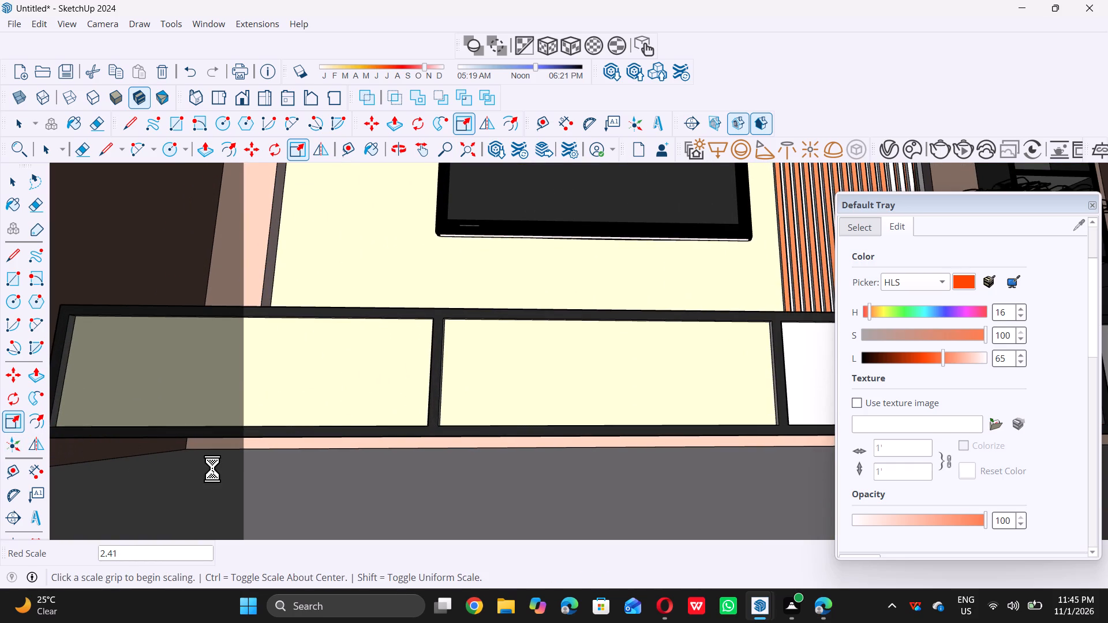
Examine how the extended end of the rectangle light meets the side wall beneath the console.
key(space)
scroll(316, 460, down, 5)
middle_drag(340, 442, 349, 413)
scroll(252, 466, up, 6)
scroll(155, 434, up, 5)
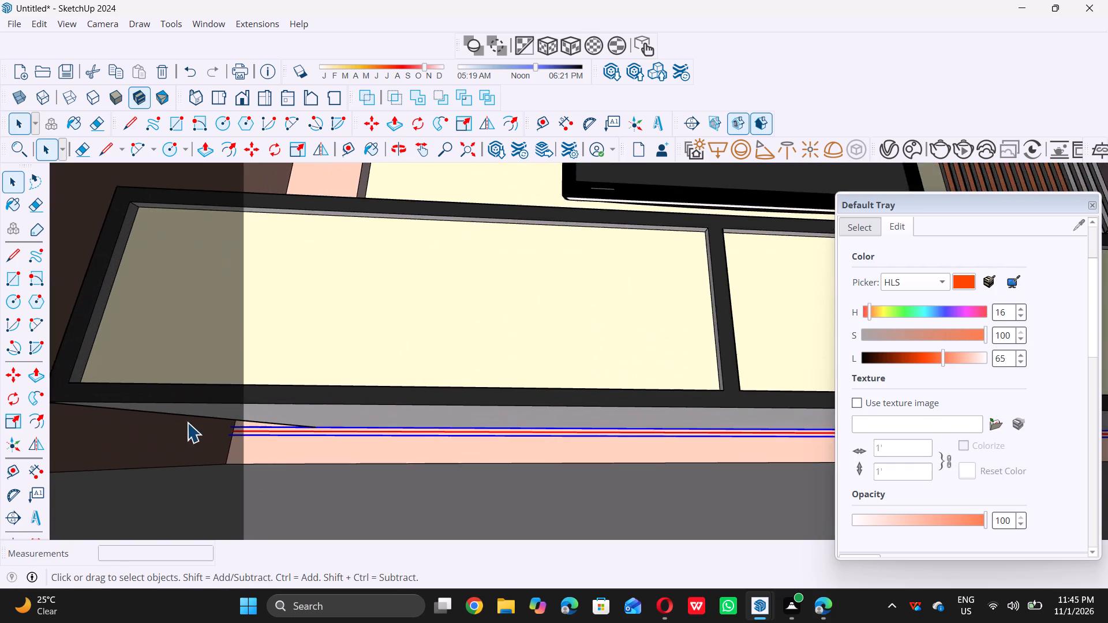
scroll(193, 424, up, 10)
scroll(246, 436, up, 8)
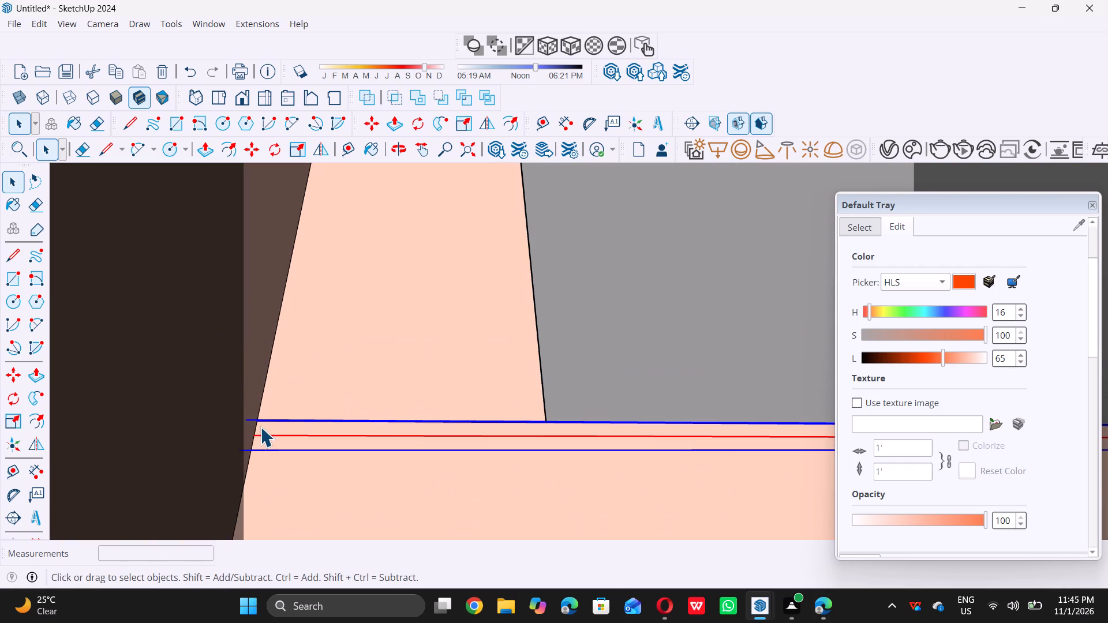
Open the rectangle light beneath the console for inspection, examine its extent out to the whole room, and leave its editing context.
triple_click(265, 421)
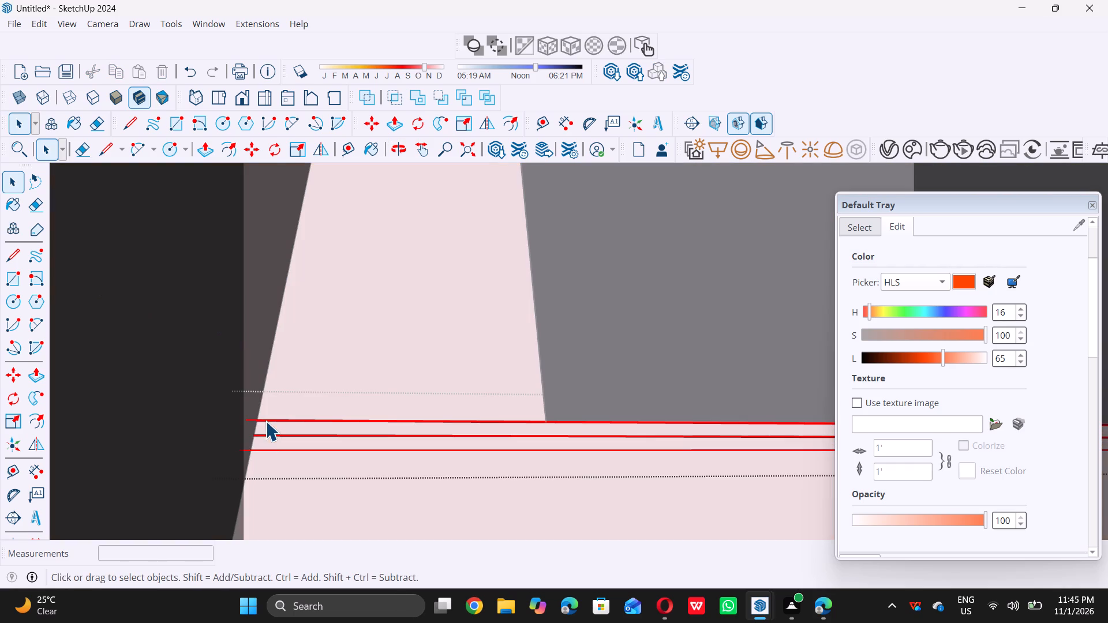
scroll(269, 422, down, 14)
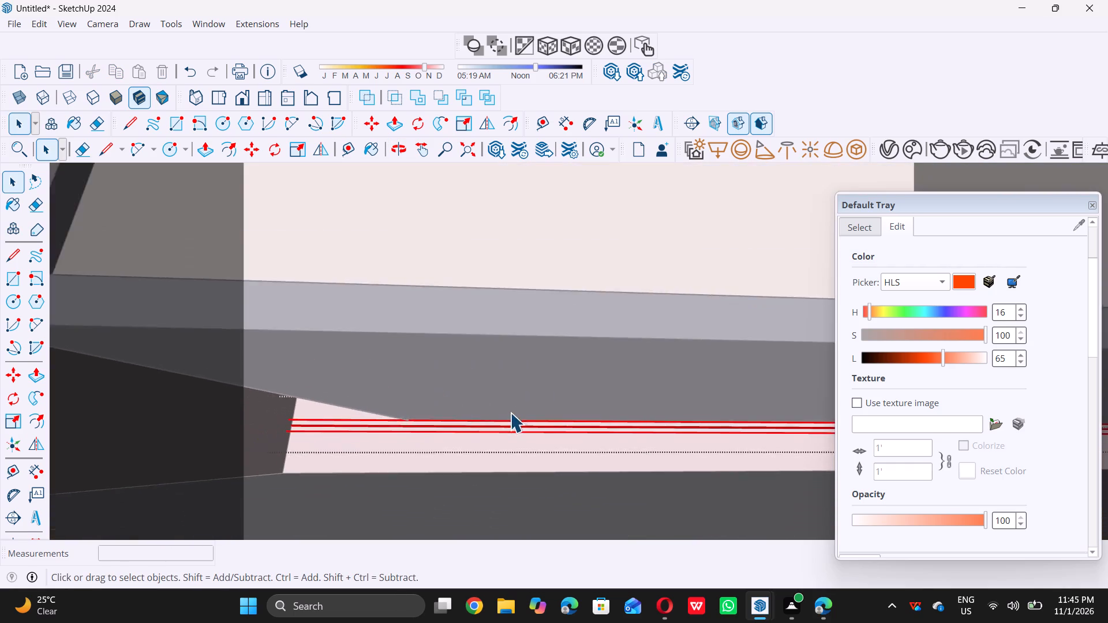
scroll(510, 412, down, 12)
scroll(564, 396, down, 16)
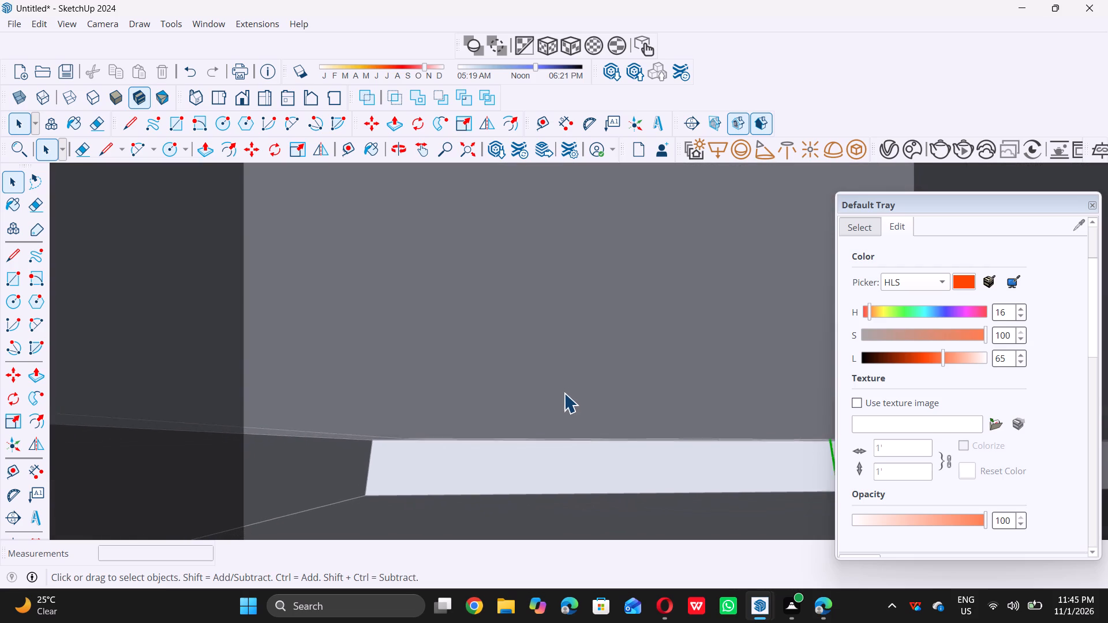
scroll(564, 393, down, 20)
scroll(564, 393, down, 11)
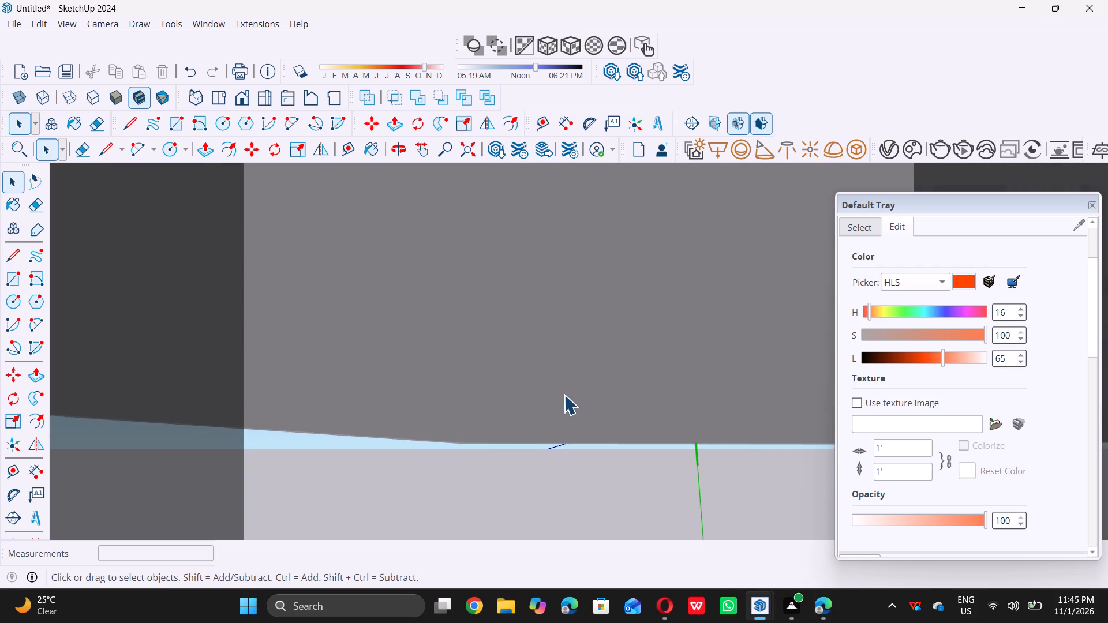
scroll(564, 395, down, 20)
scroll(564, 395, down, 7)
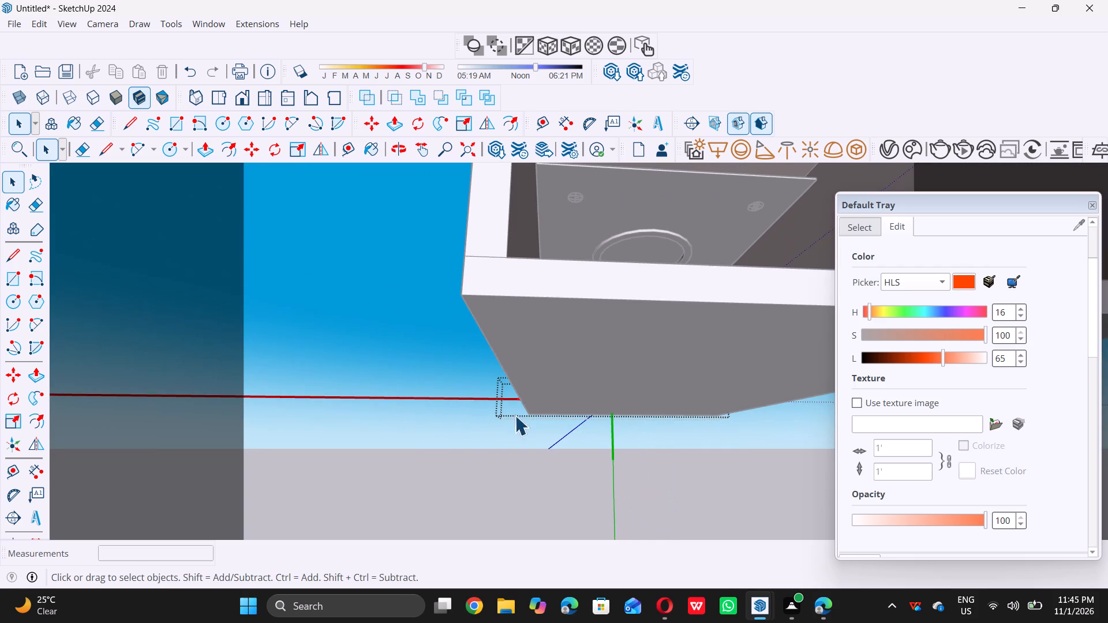
click(465, 434)
middle_drag(574, 314, 536, 402)
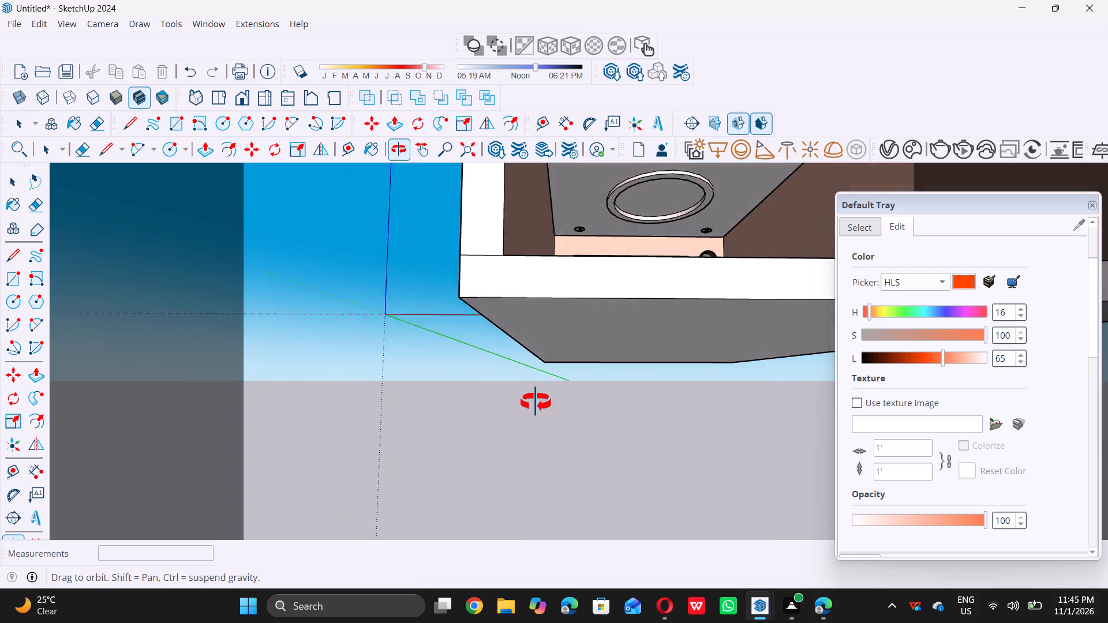
middle_drag(536, 402, 530, 417)
Examine from the room's open front how far the rectangle light's extended end runs past the console at the side wall.
scroll(530, 417, down, 7)
scroll(566, 302, up, 5)
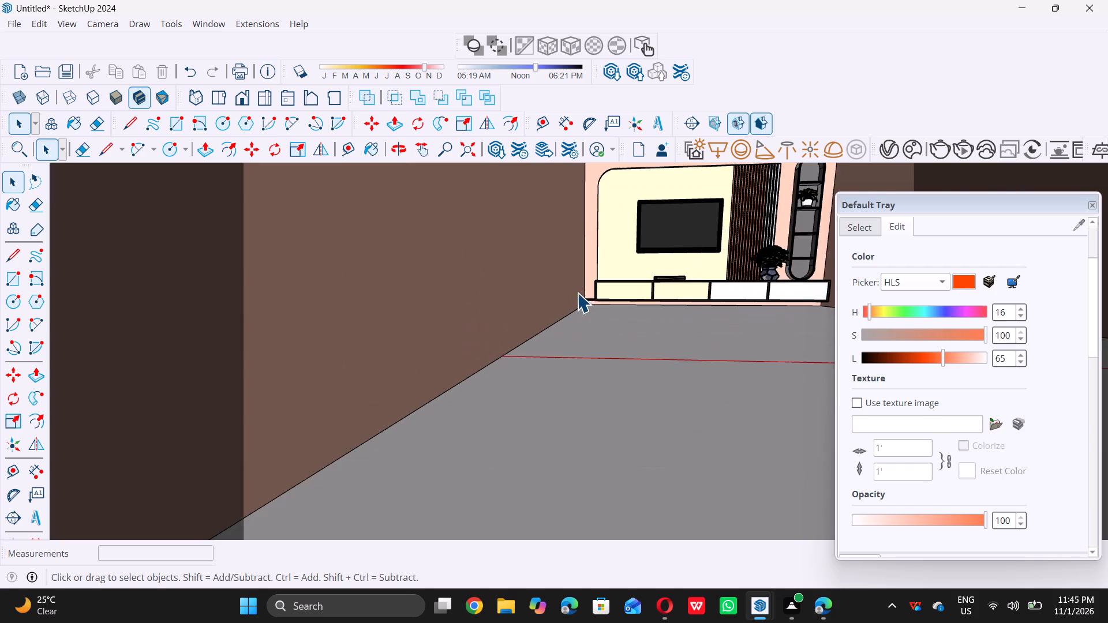
scroll(592, 307, up, 16)
scroll(583, 298, up, 6)
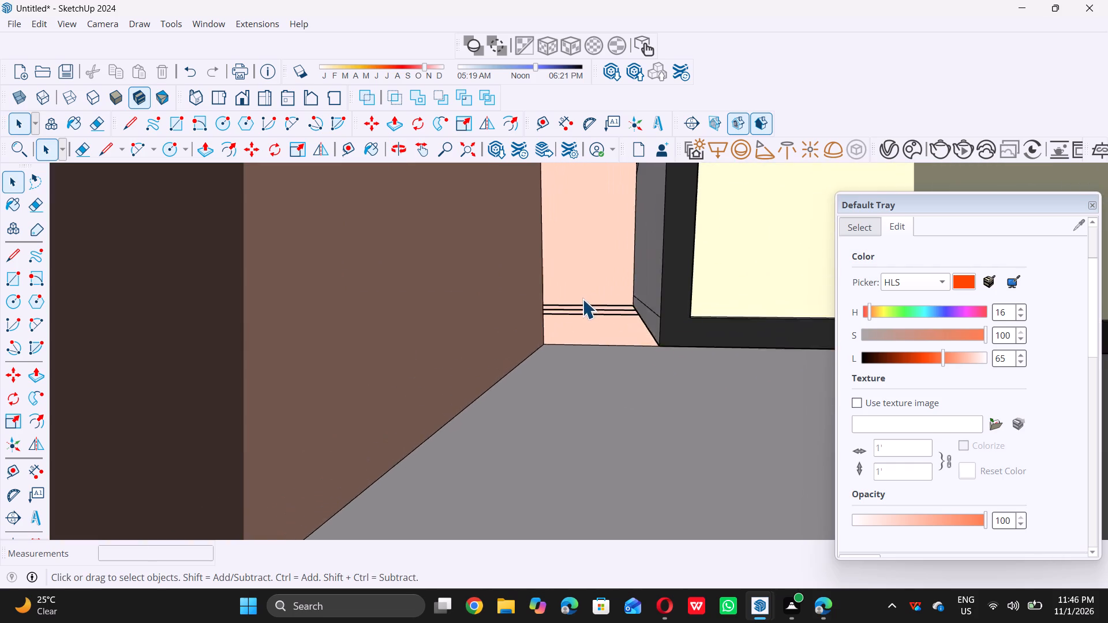
scroll(582, 299, up, 2)
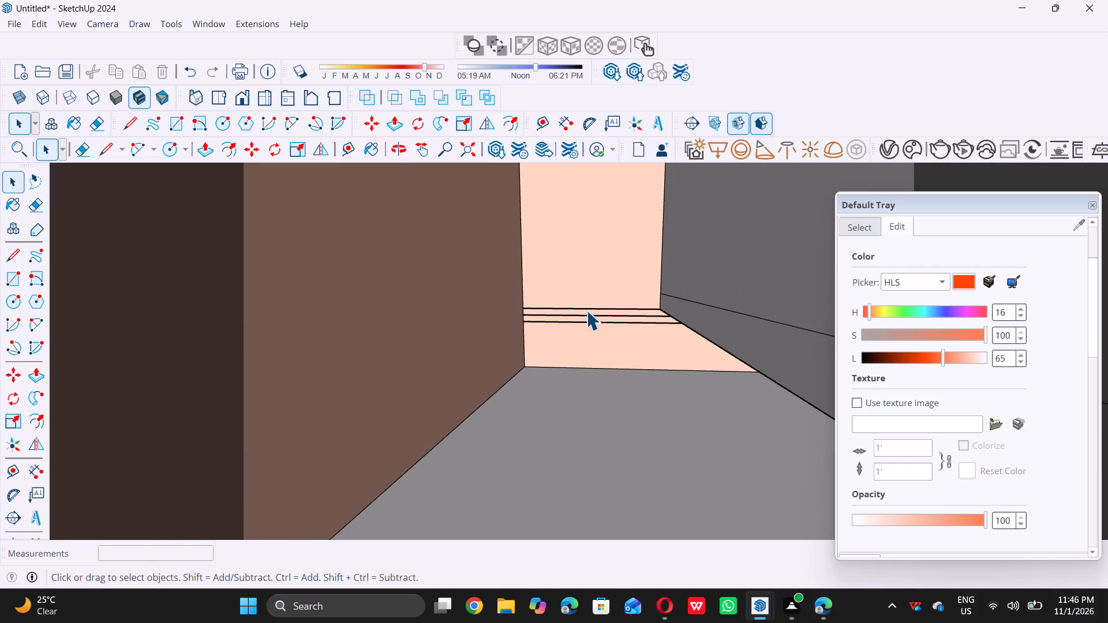
double_click(586, 310)
scroll(586, 310, down, 13)
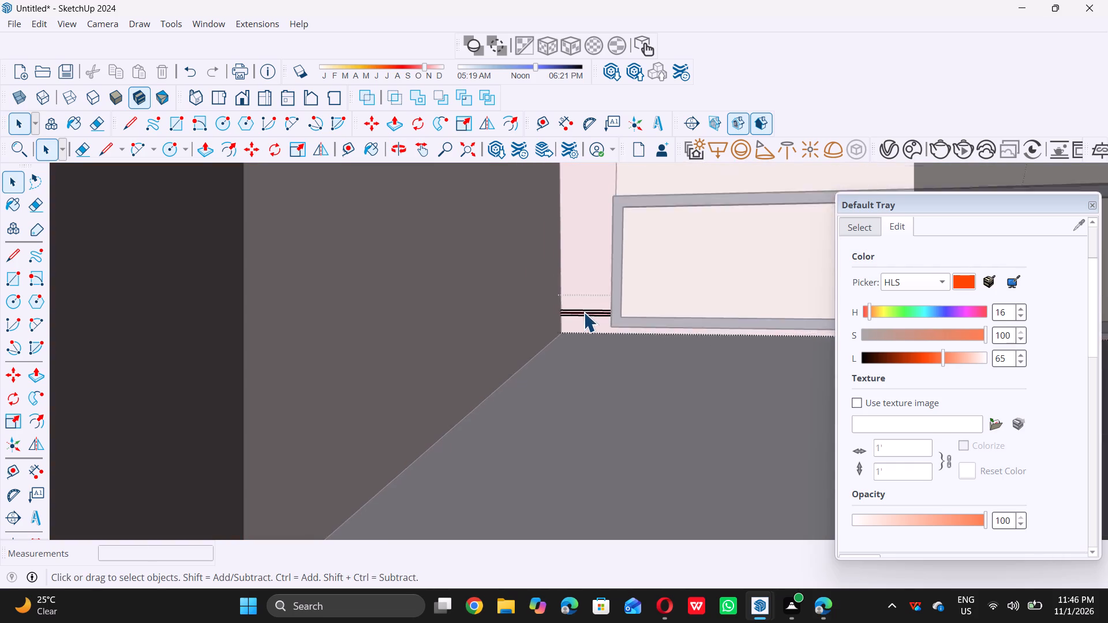
scroll(583, 312, down, 20)
scroll(583, 312, down, 3)
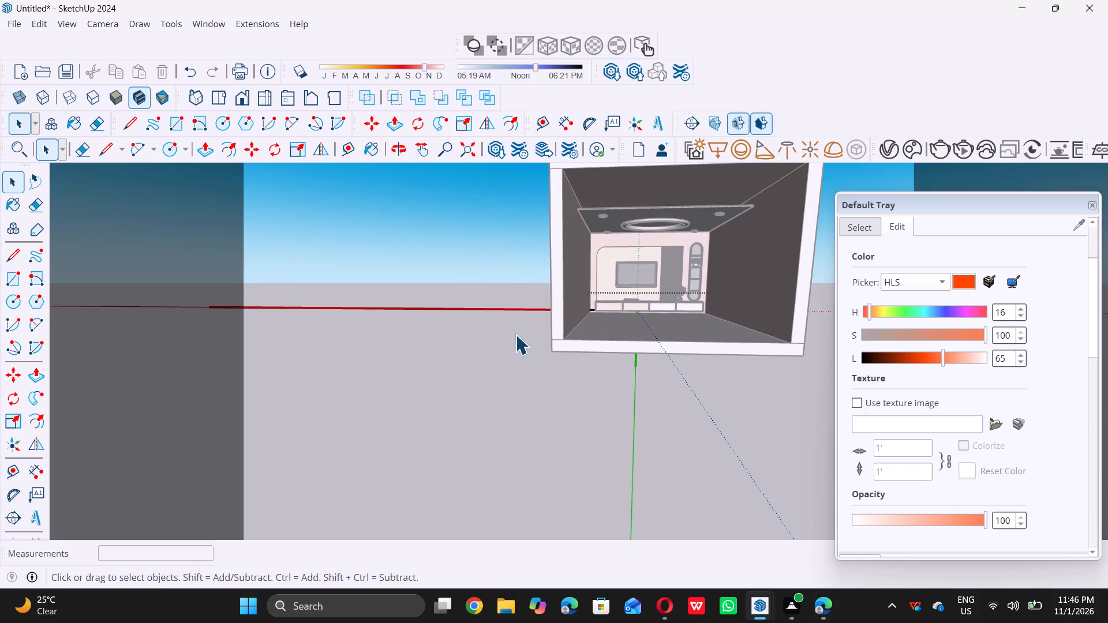
double_click(515, 335)
scroll(556, 310, up, 5)
scroll(611, 301, up, 5)
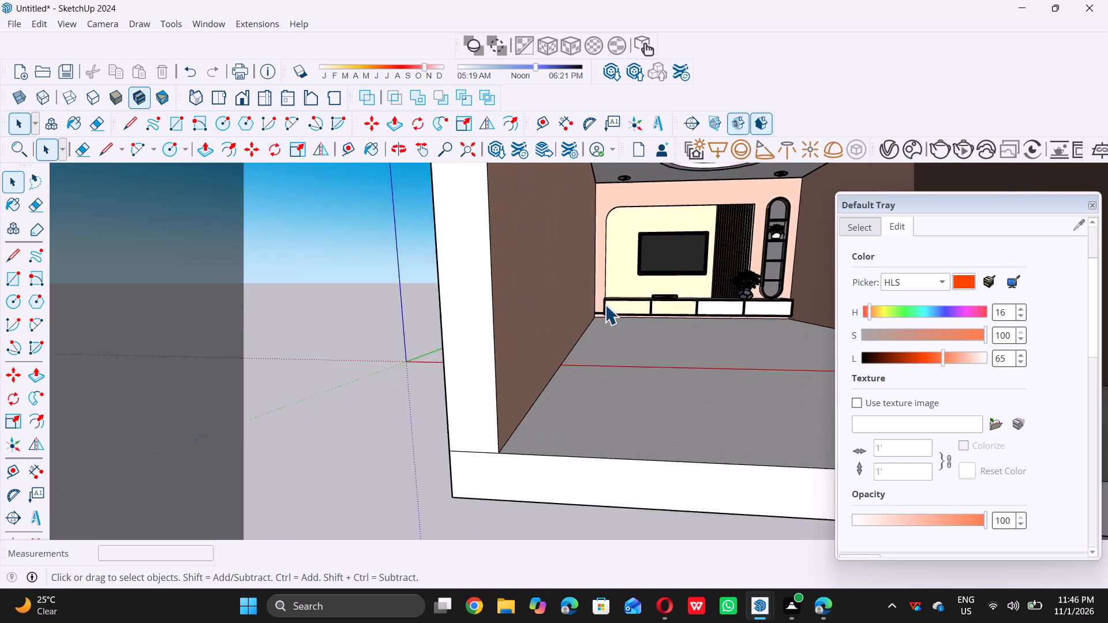
scroll(595, 308, up, 13)
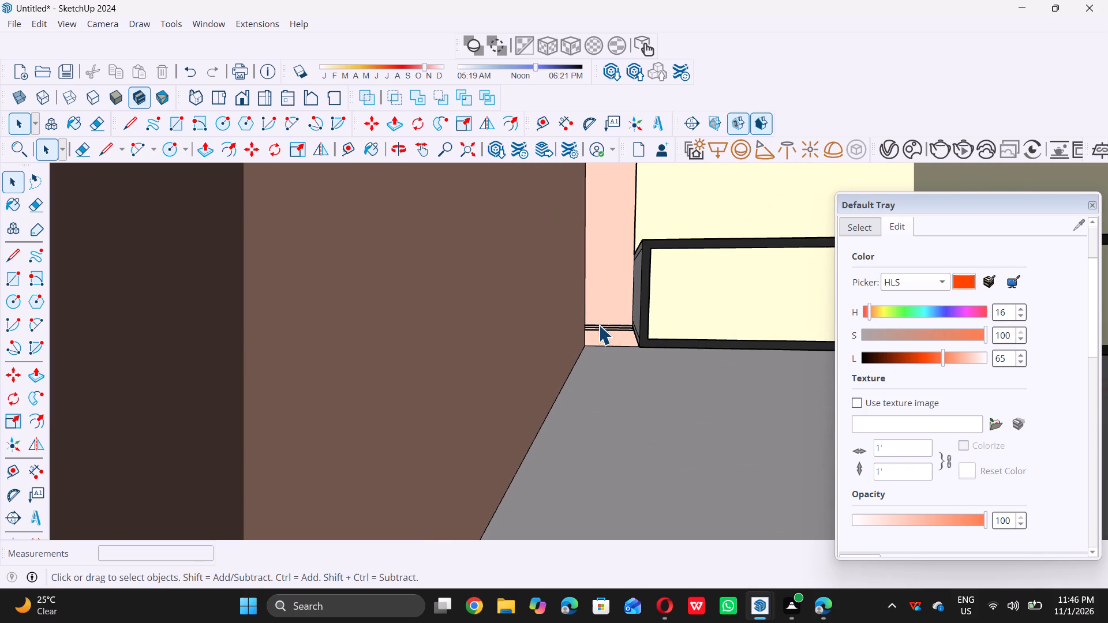
double_click(598, 325)
scroll(598, 325, down, 12)
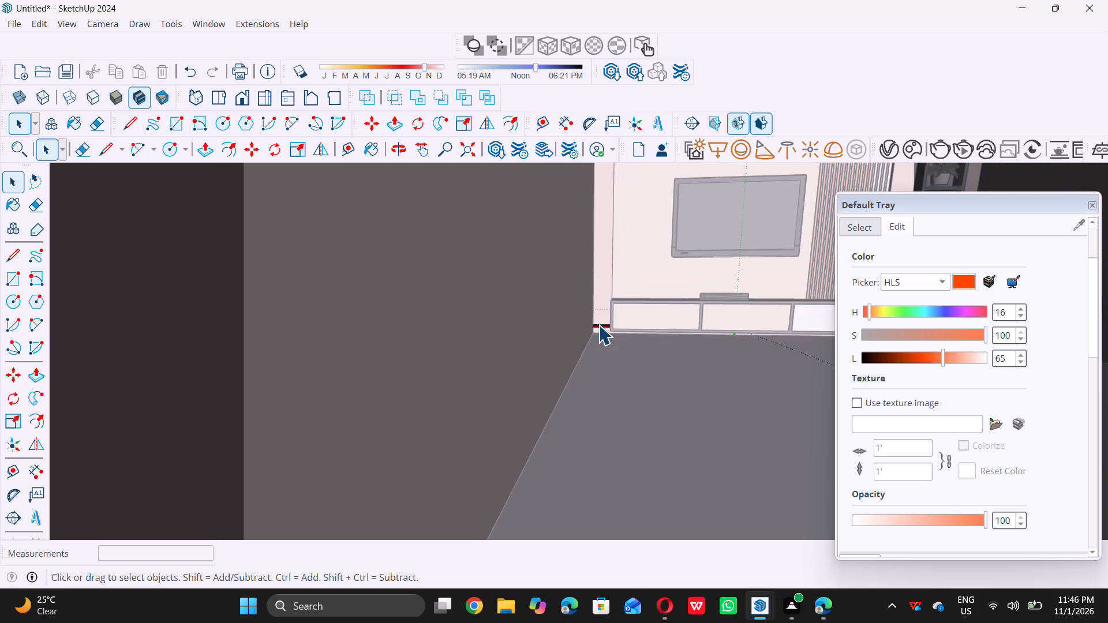
scroll(598, 325, down, 9)
triple_click(473, 349)
scroll(595, 322, up, 3)
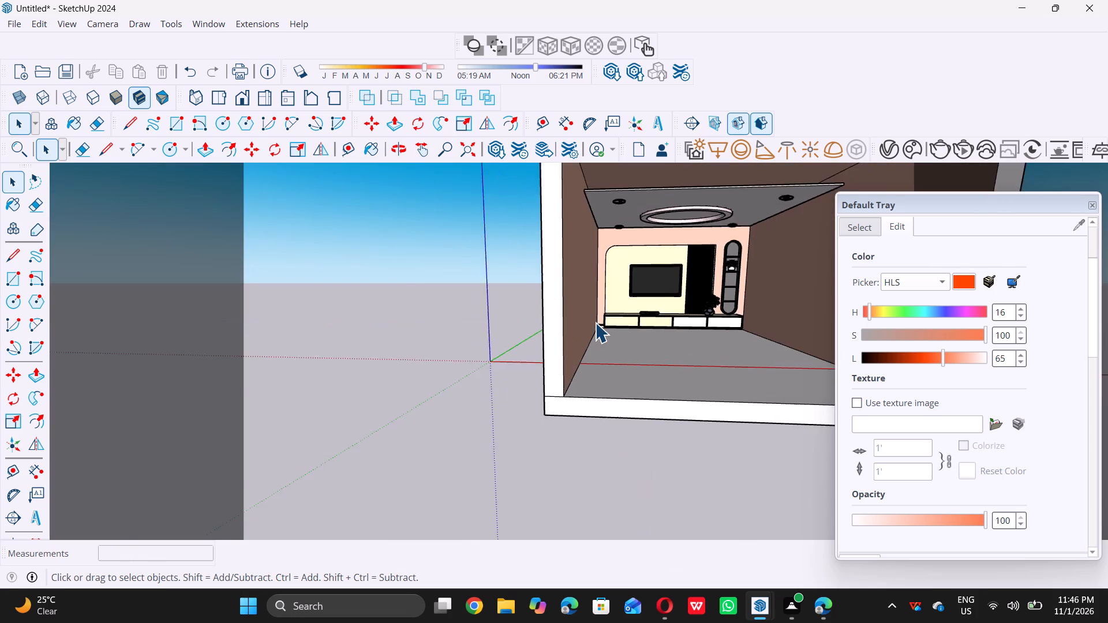
scroll(595, 322, up, 7)
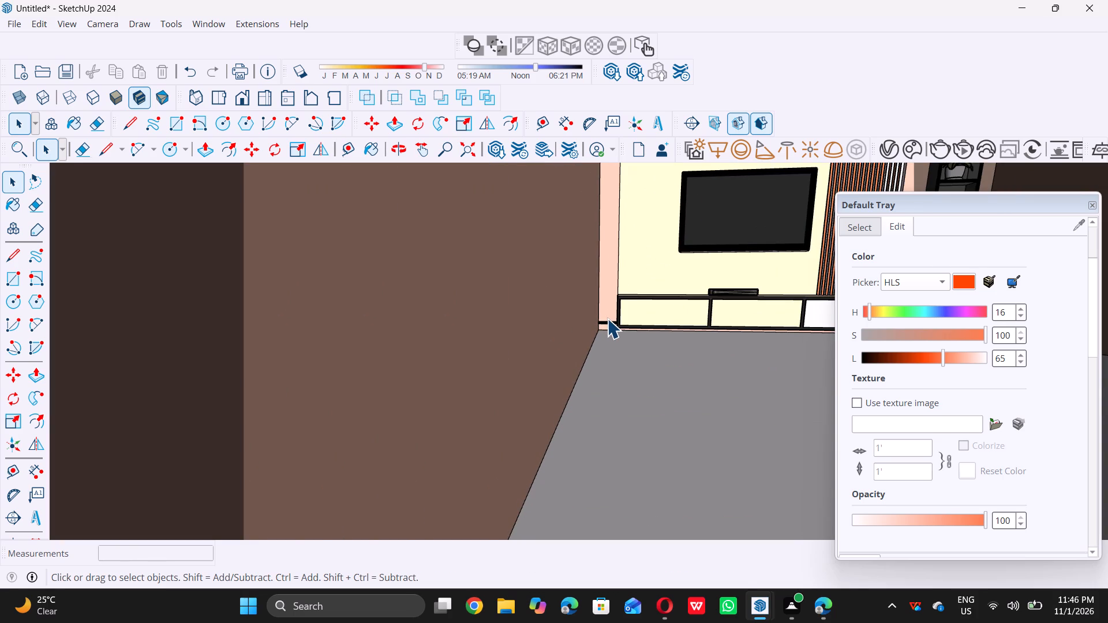
scroll(607, 318, up, 9)
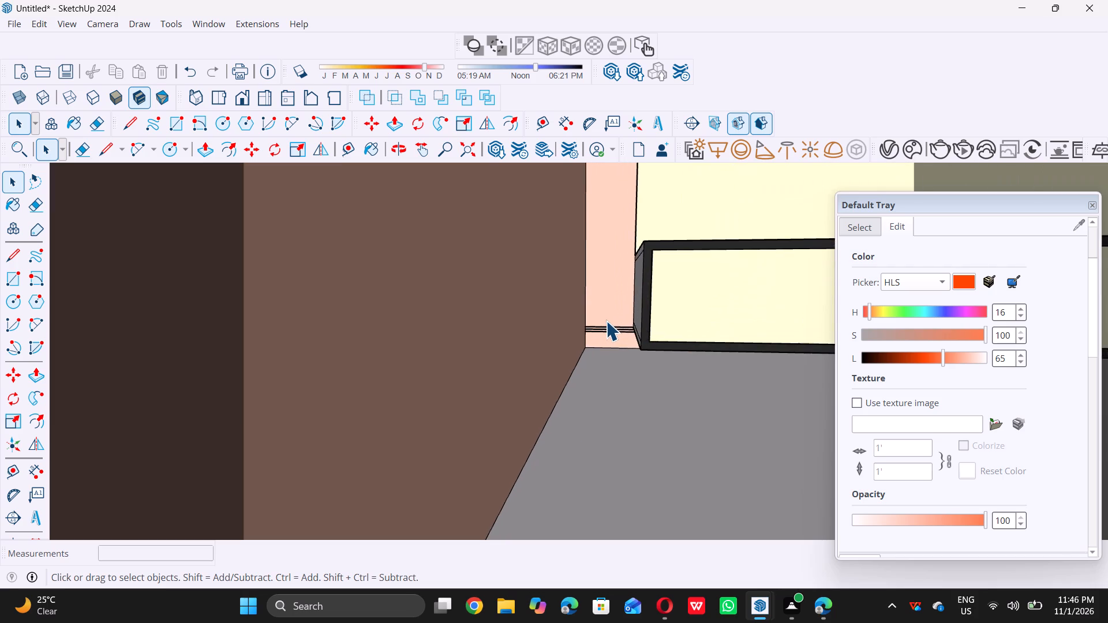
scroll(606, 321, up, 7)
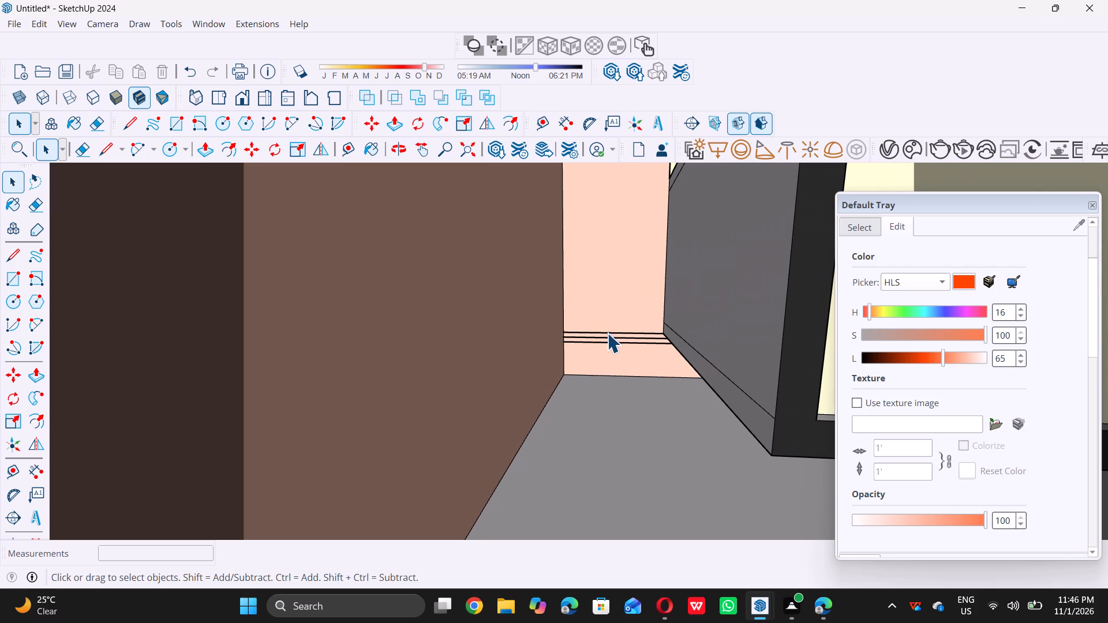
double_click(607, 333)
scroll(607, 333, down, 11)
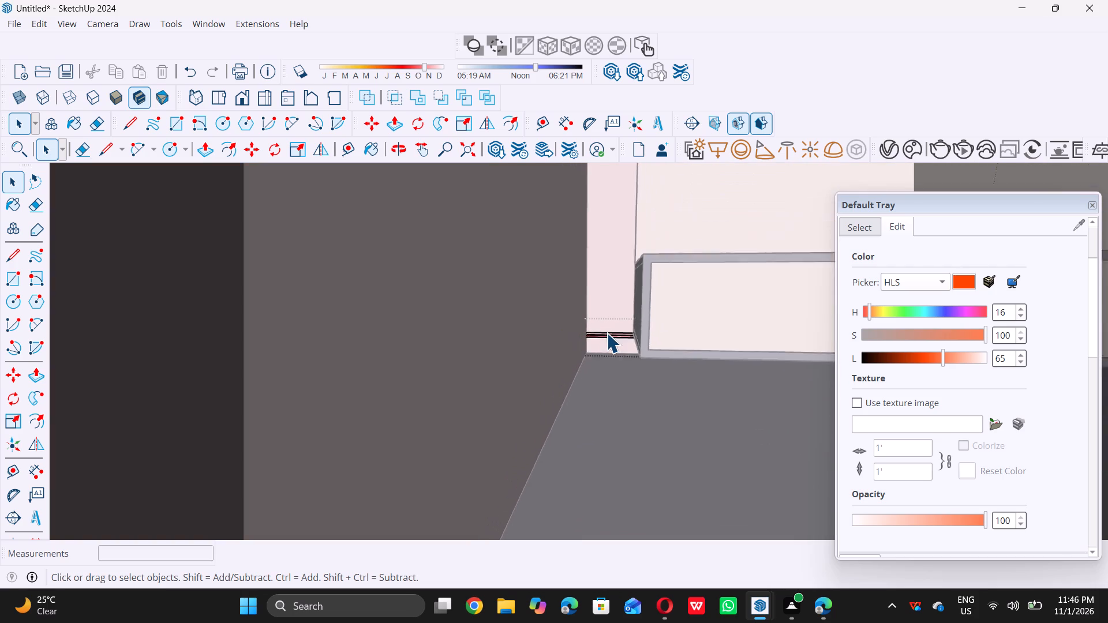
scroll(607, 333, down, 20)
double_click(532, 352)
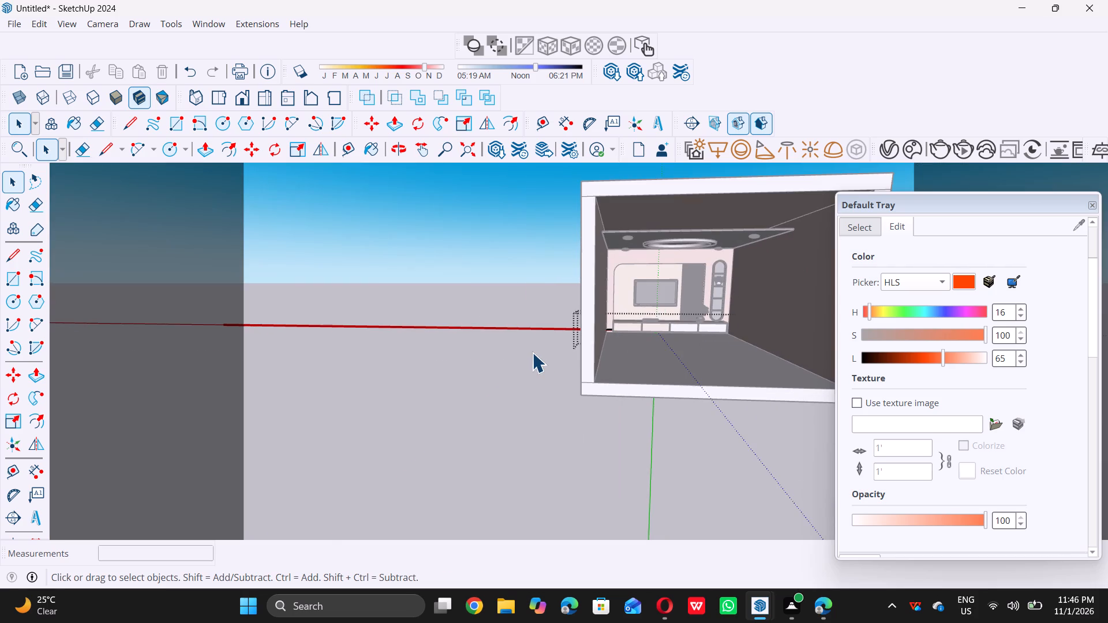
Scale the rectangle light along the red axis by about 0.84, pulling its end outside the side wall back to the console's end.
middle_drag(571, 332, 585, 331)
scroll(586, 332, up, 8)
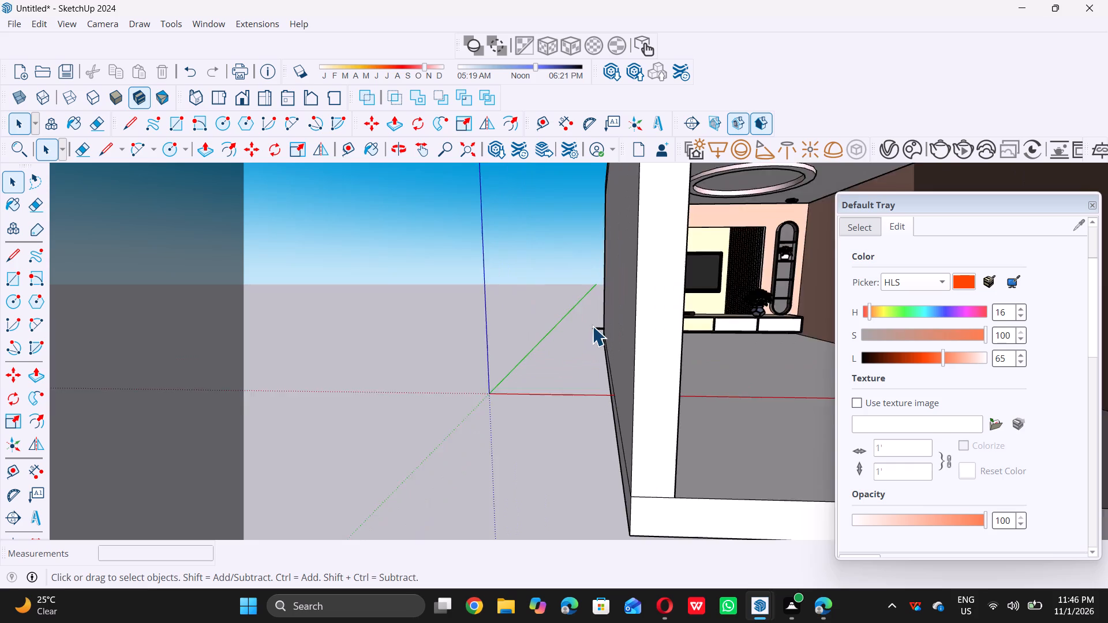
scroll(592, 326, up, 17)
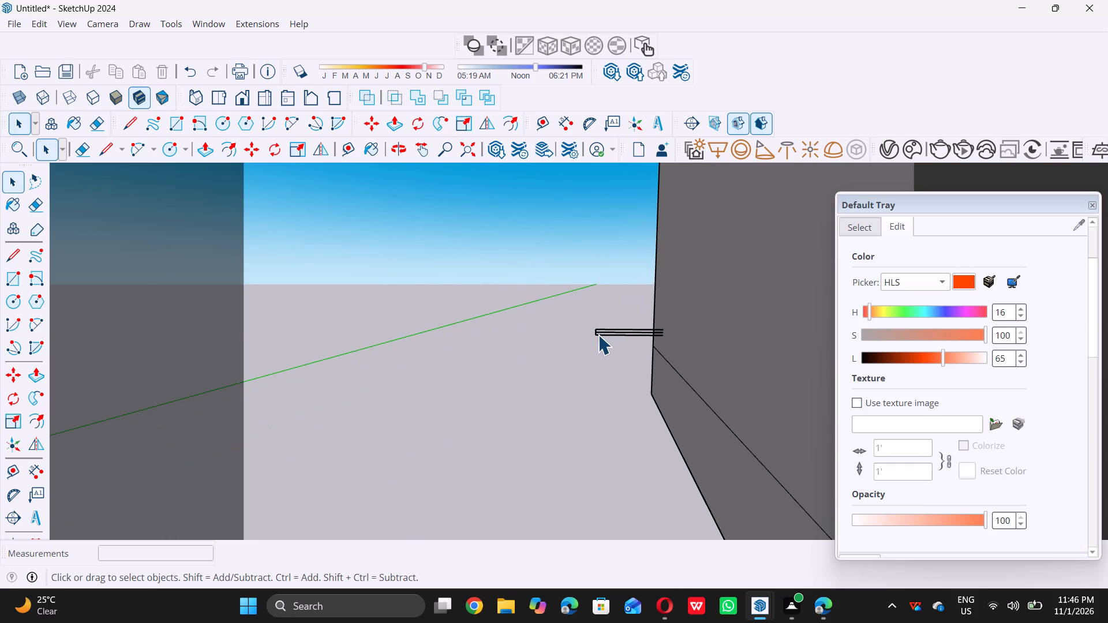
double_click(598, 335)
click(571, 350)
click(600, 335)
key(s)
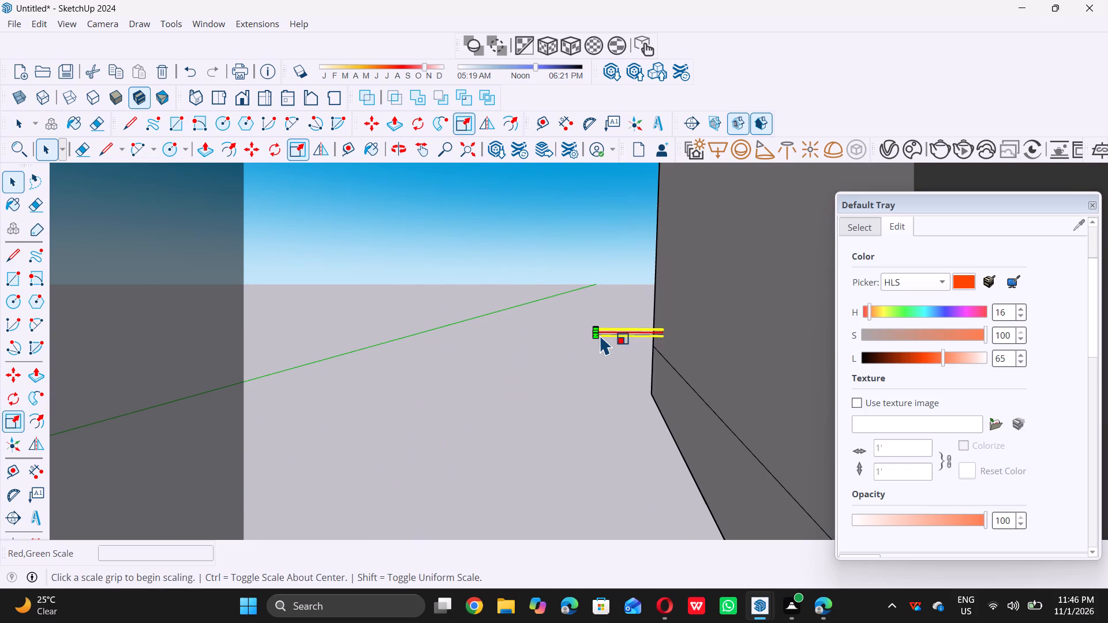
scroll(596, 331, up, 16)
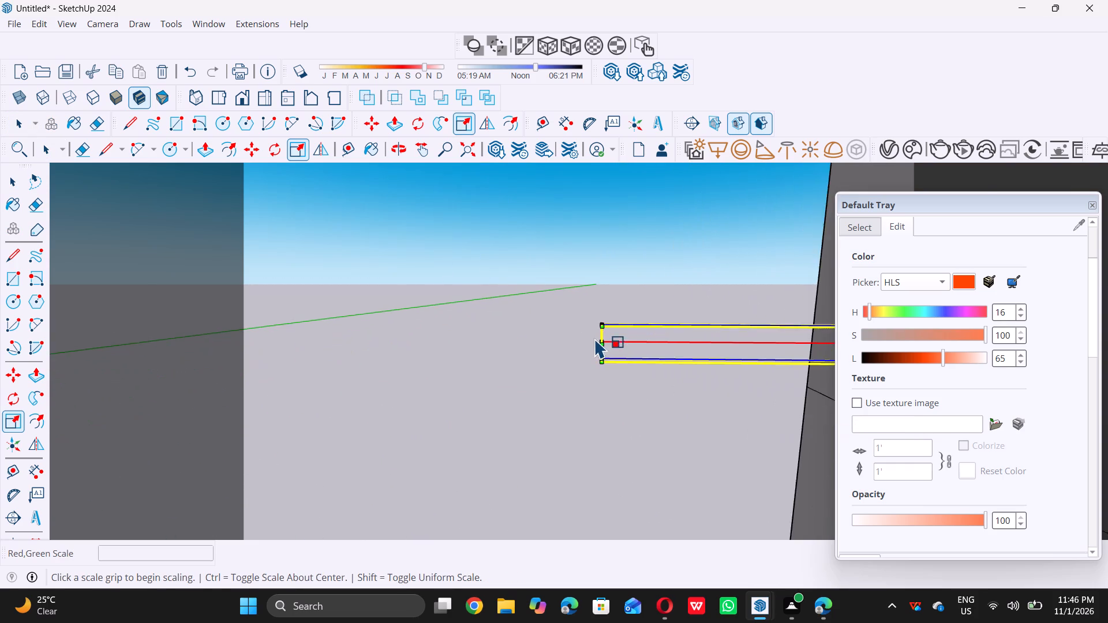
scroll(593, 341, up, 5)
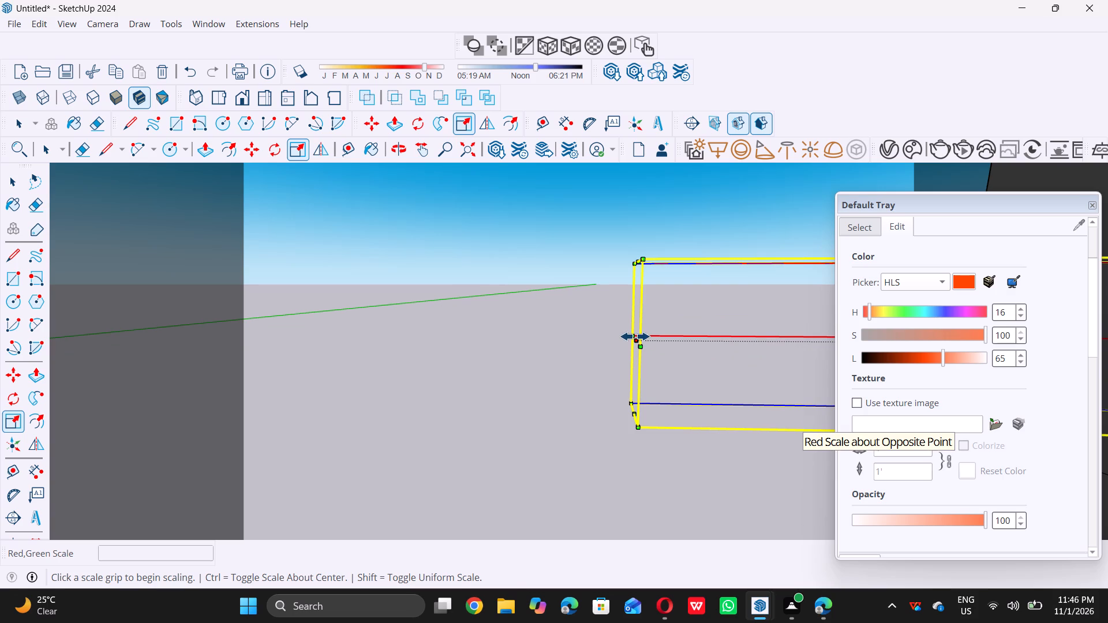
double_click(636, 340)
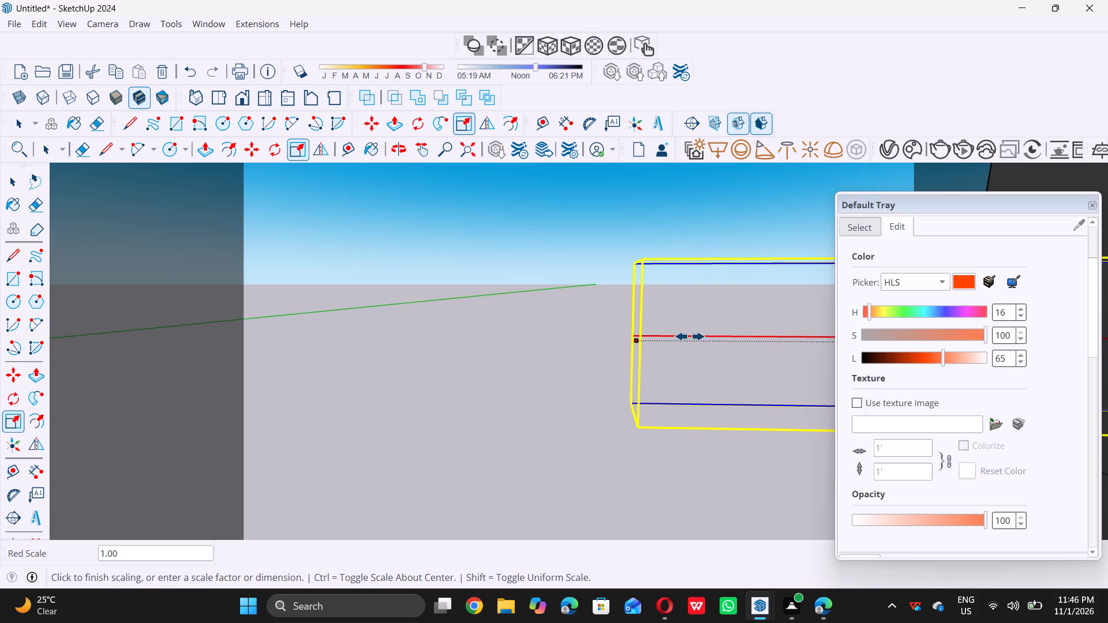
scroll(667, 339, down, 13)
scroll(769, 327, down, 3)
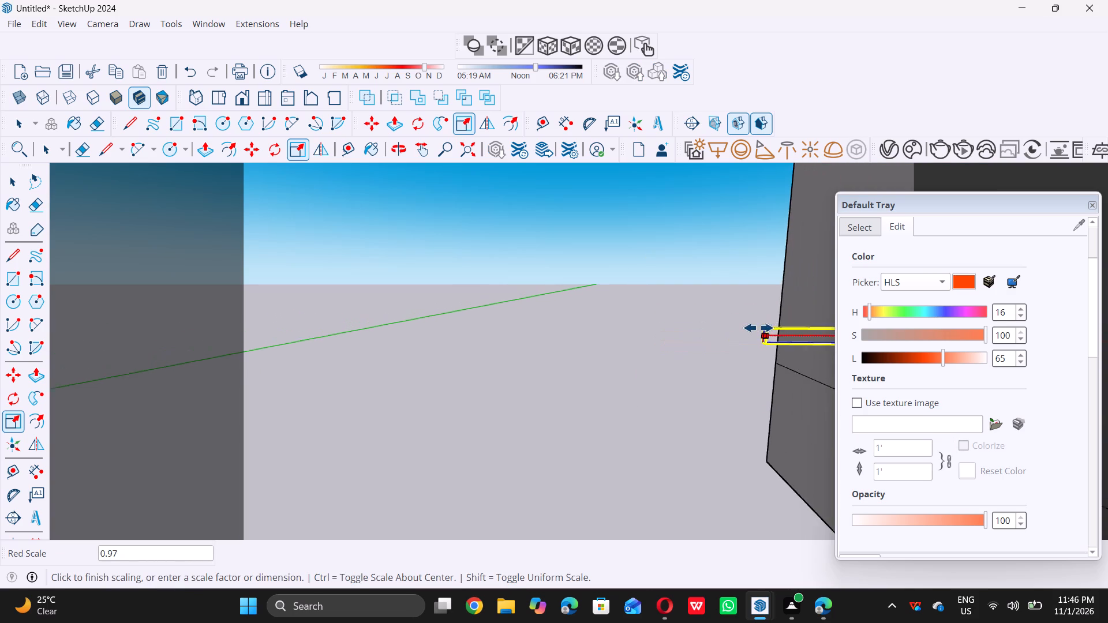
scroll(758, 328, down, 20)
scroll(758, 328, down, 11)
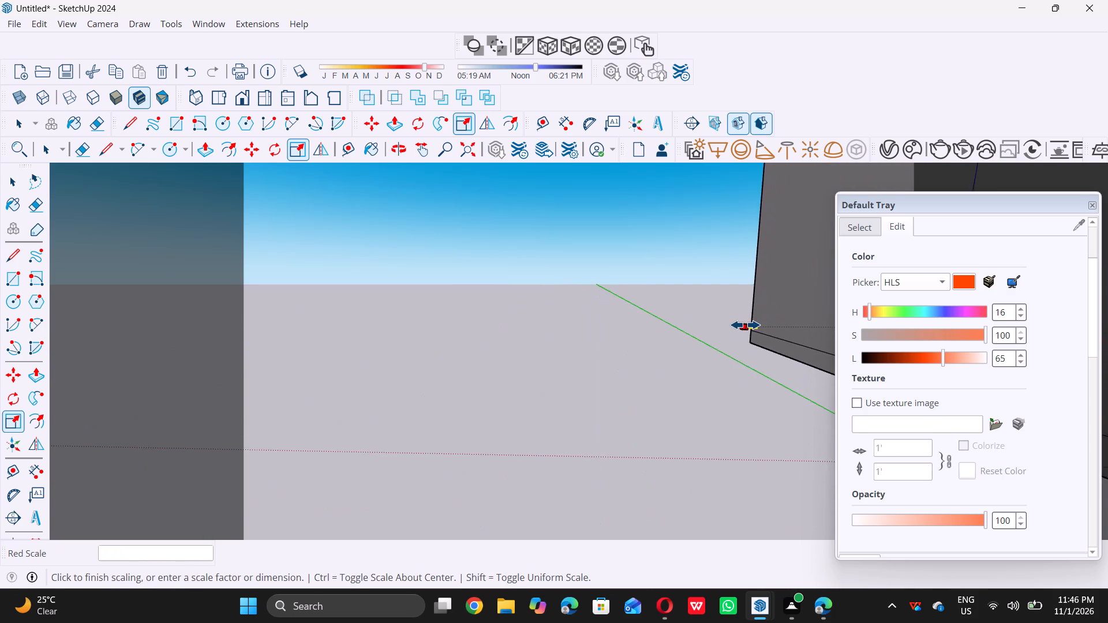
scroll(745, 325, down, 16)
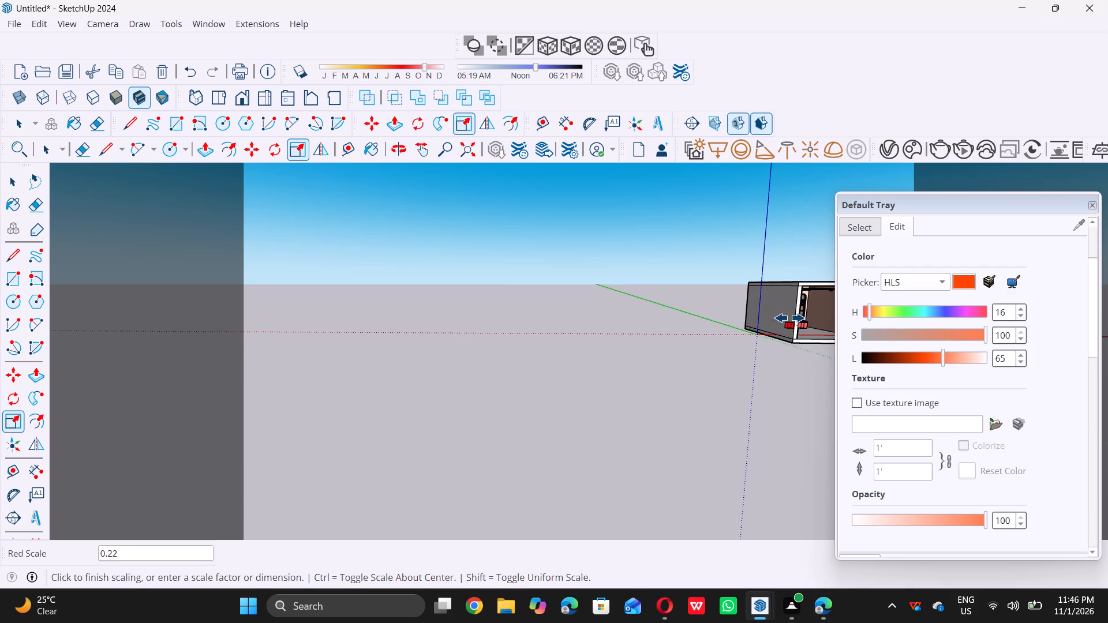
scroll(814, 332, up, 6)
middle_drag(804, 332, 781, 334)
scroll(744, 322, up, 1)
middle_drag(769, 324, 712, 322)
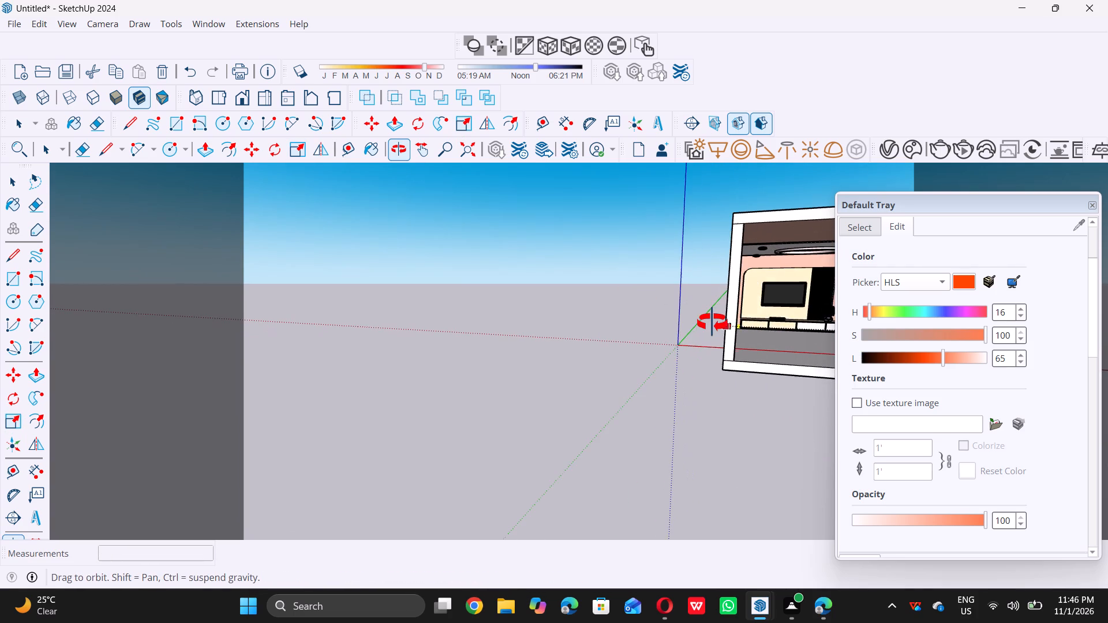
middle_drag(712, 322, 711, 322)
scroll(753, 321, up, 10)
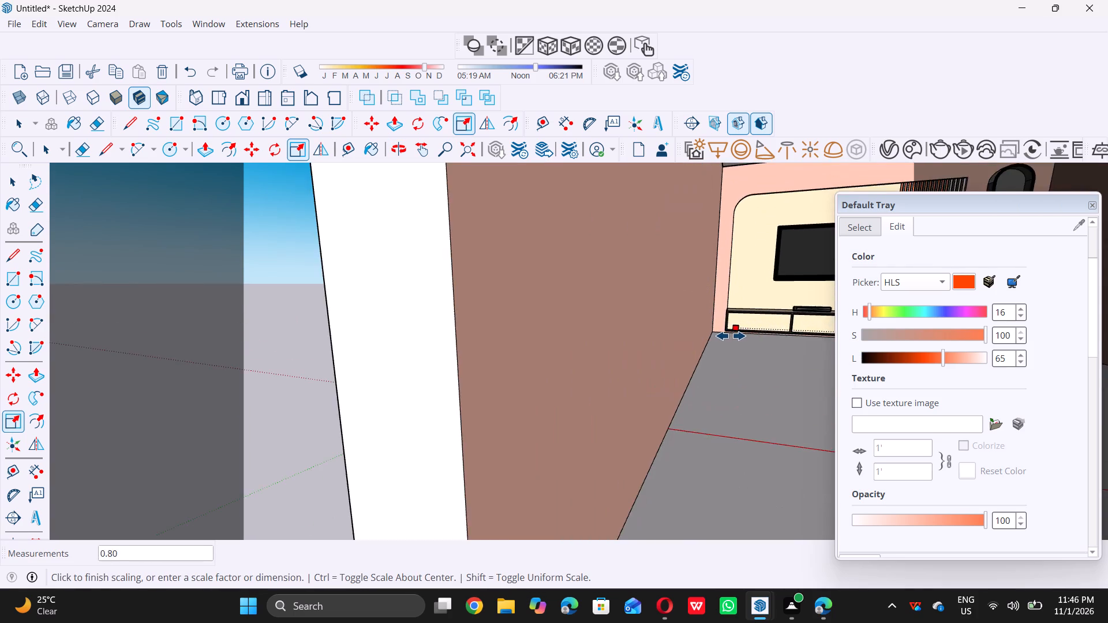
scroll(731, 336, up, 8)
click(717, 328)
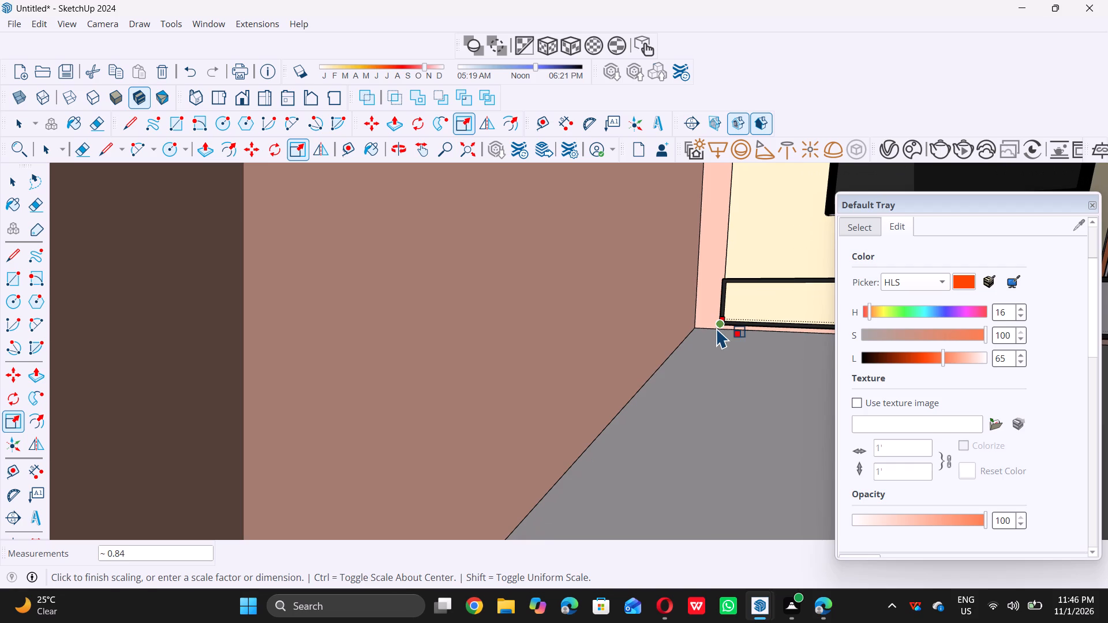
key(space)
scroll(683, 335, down, 9)
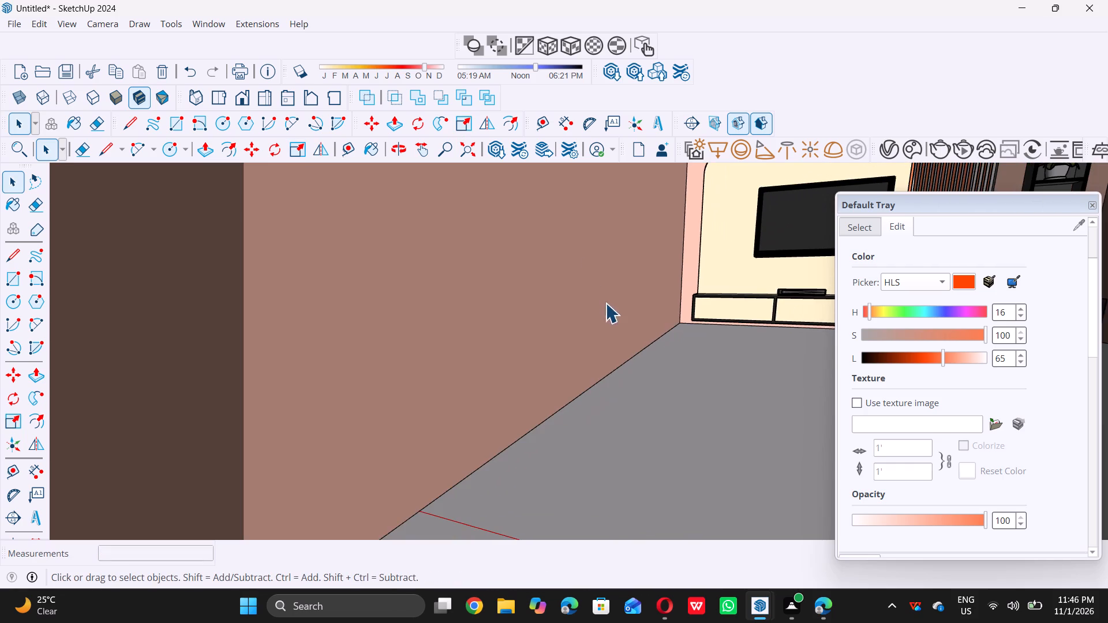
middle_drag(678, 324, 687, 298)
scroll(694, 309, up, 20)
scroll(694, 309, up, 3)
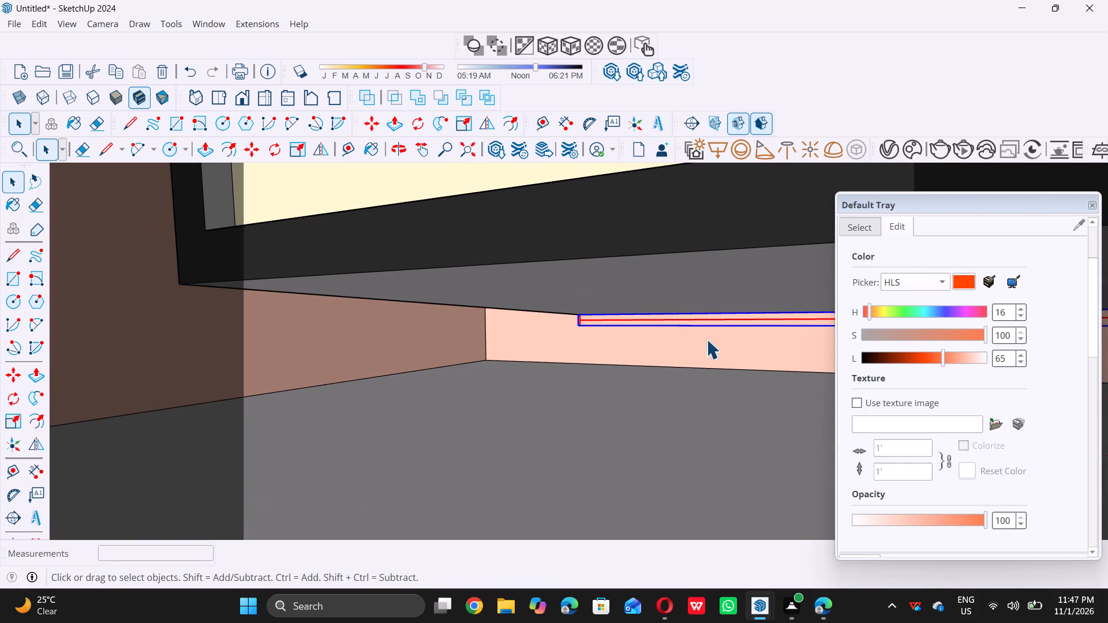
Change the V-Ray Rectangle Light's colour from white to a warm light orange, about RGB 0.909, 0.607, 0.422.
click(892, 153)
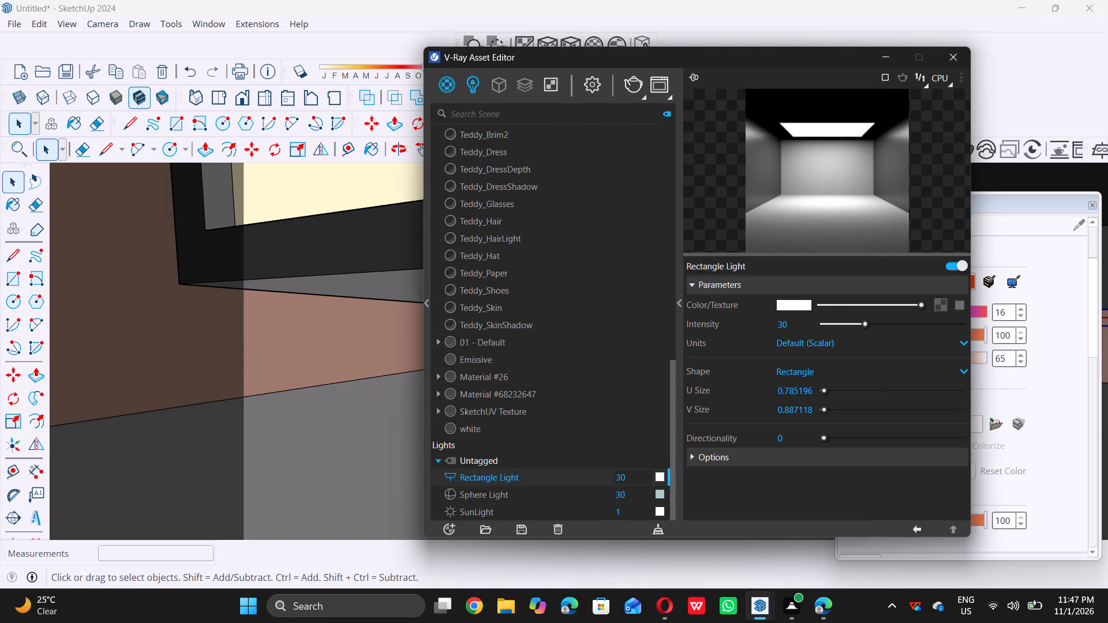
click(803, 306)
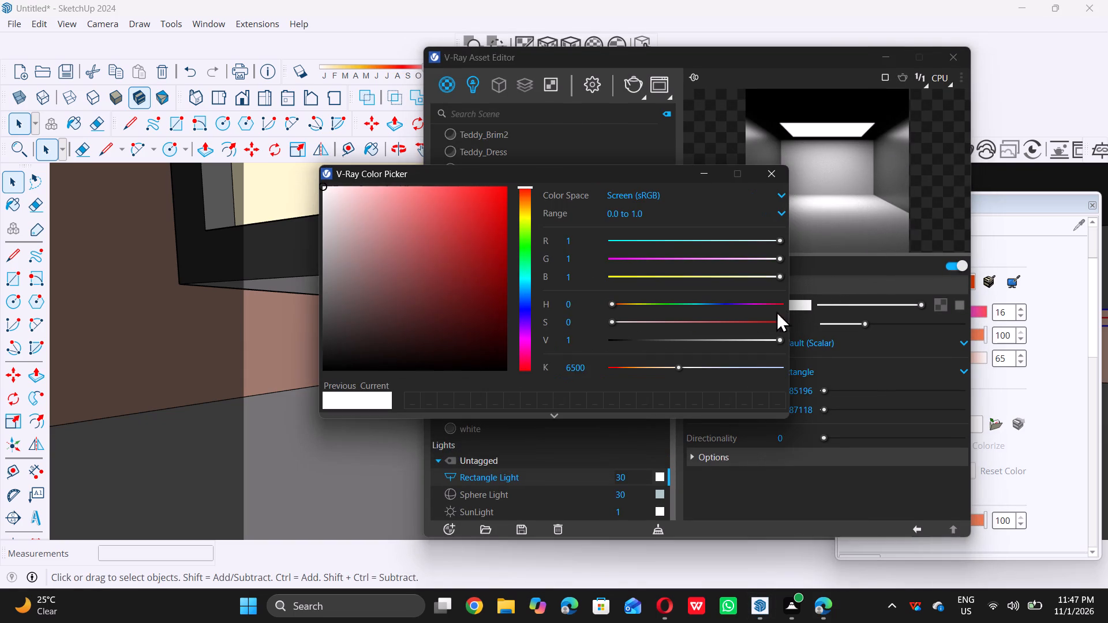
click(527, 198)
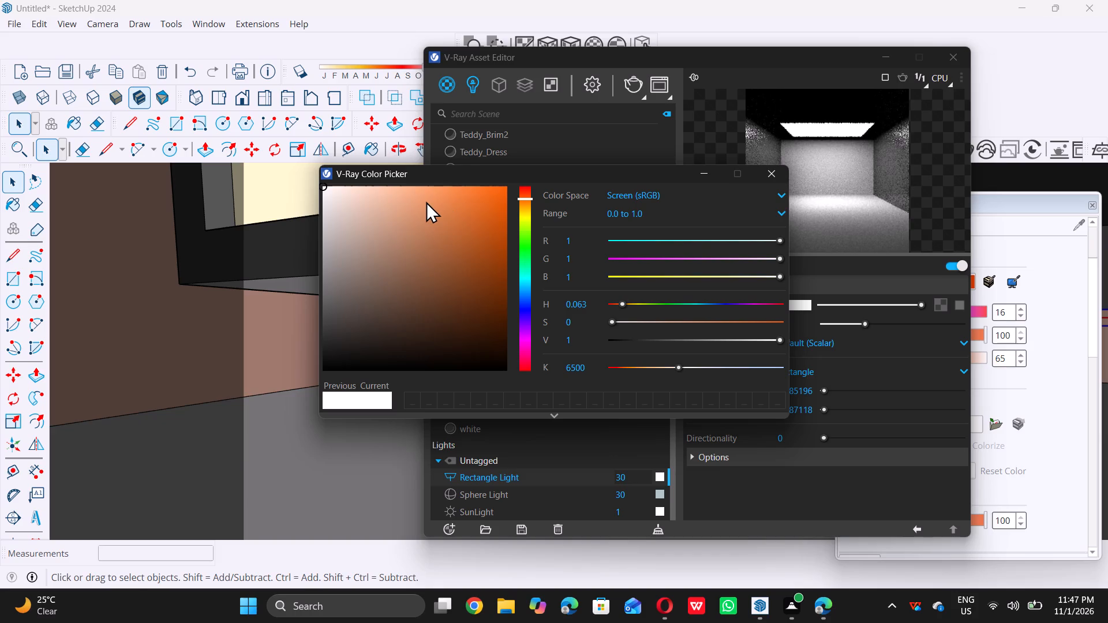
click(426, 201)
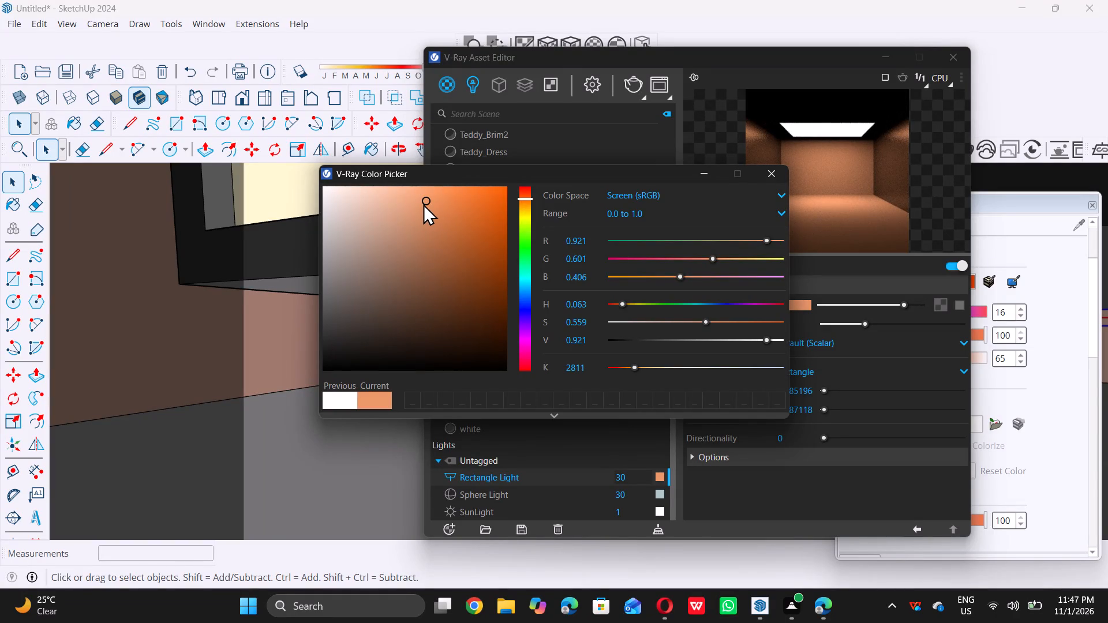
double_click(422, 204)
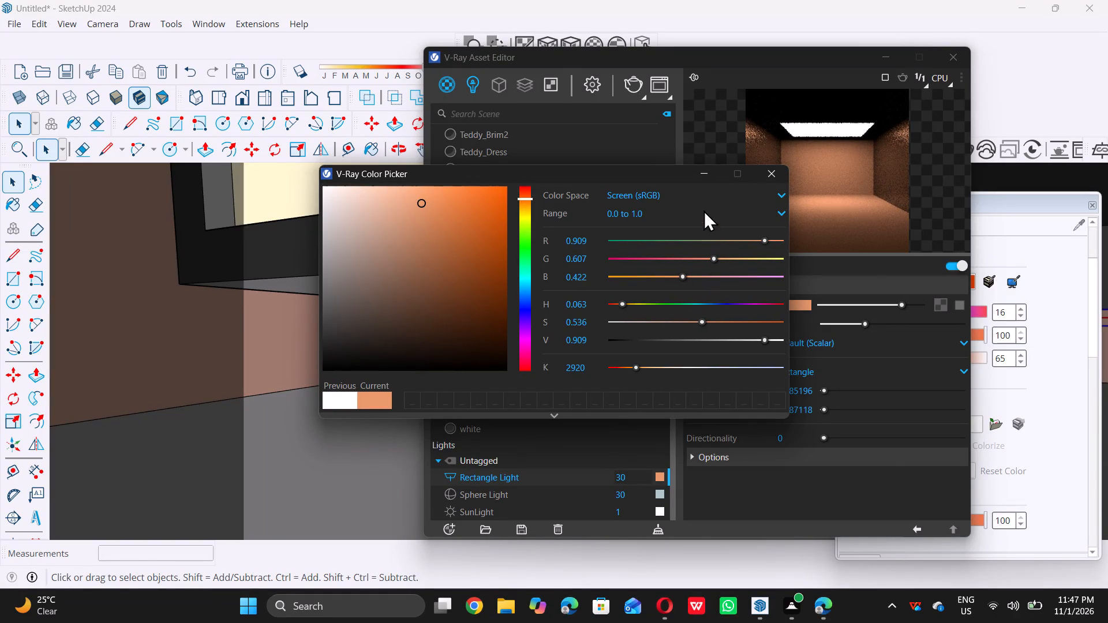
click(703, 178)
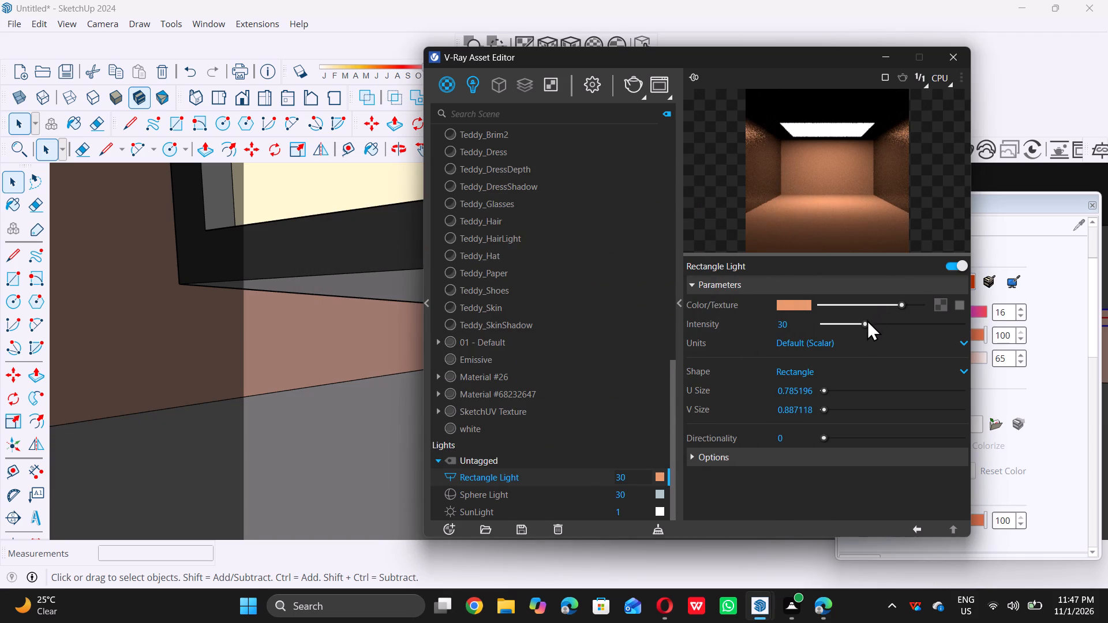
Raise the Rectangle Light's intensity to 90.5 and put the asset editor away.
drag(875, 325, 892, 322)
double_click(892, 322)
drag(892, 322, 965, 321)
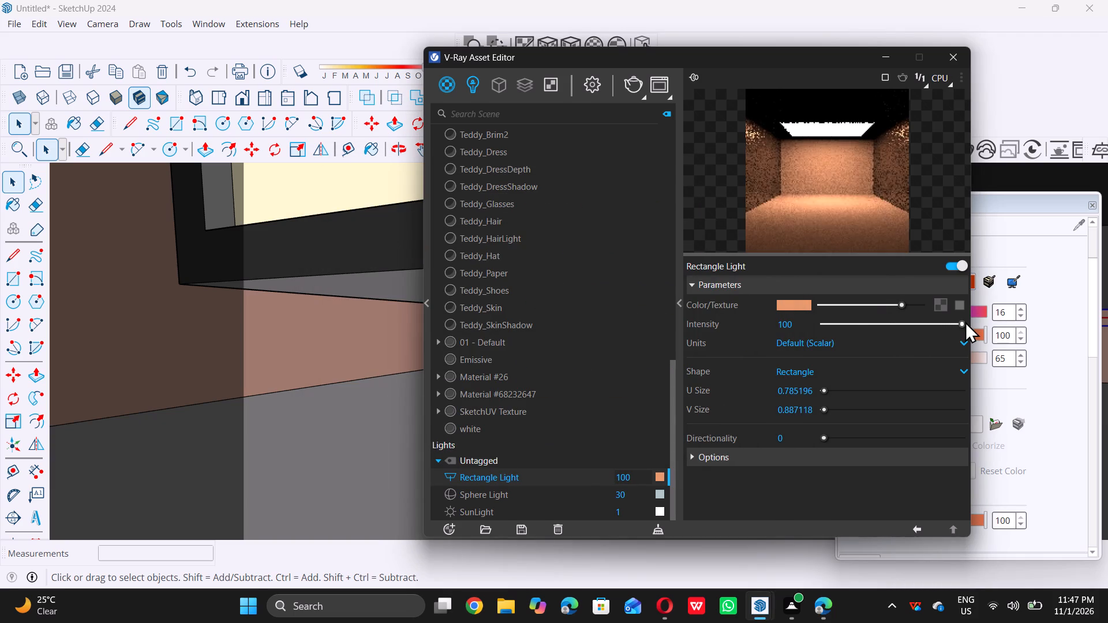
drag(965, 321, 952, 325)
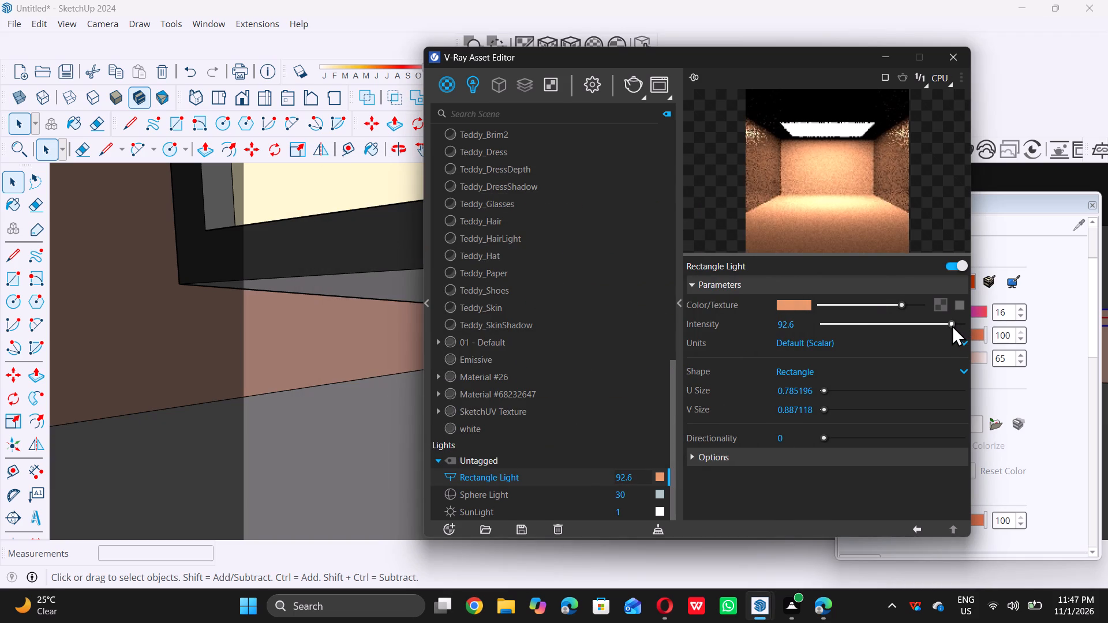
drag(952, 325, 949, 324)
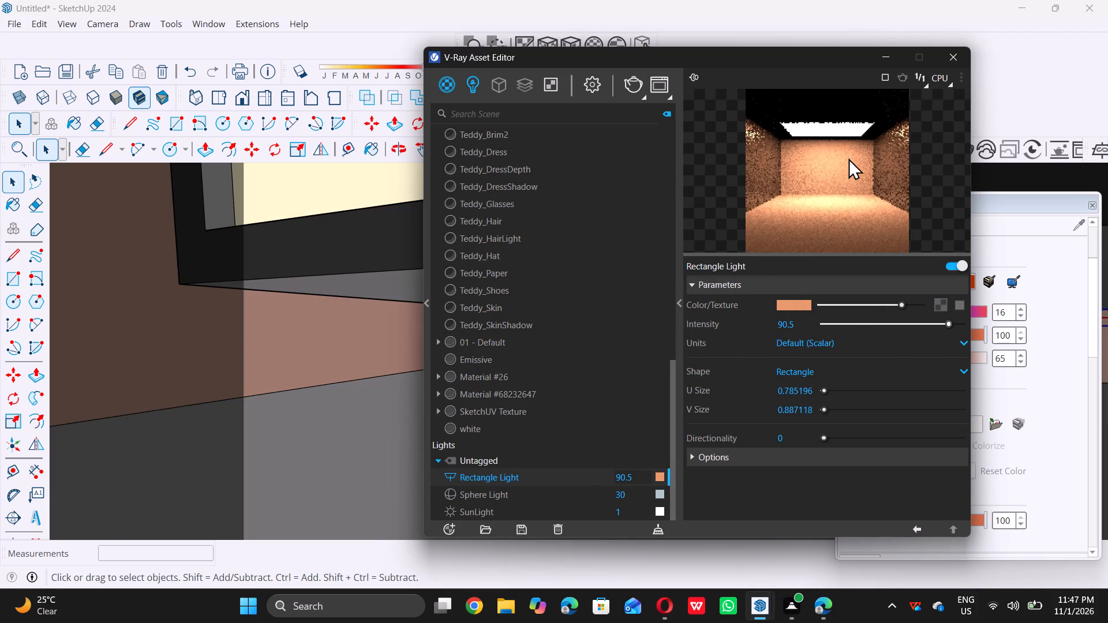
double_click(885, 57)
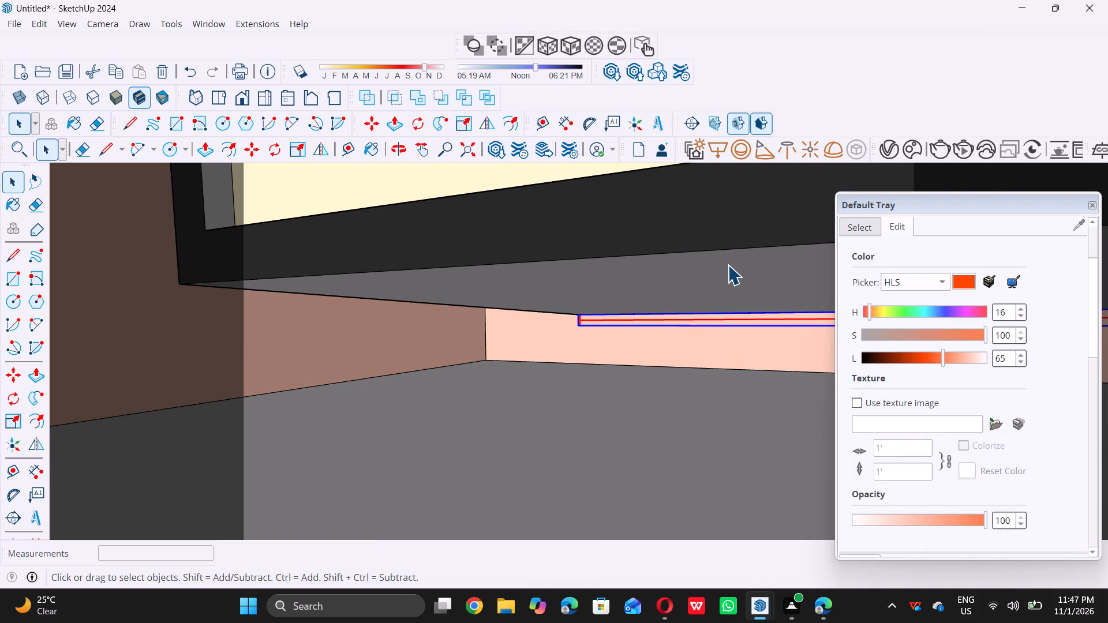
Examine the whole room through its open front from several distances and angles.
scroll(584, 363, down, 19)
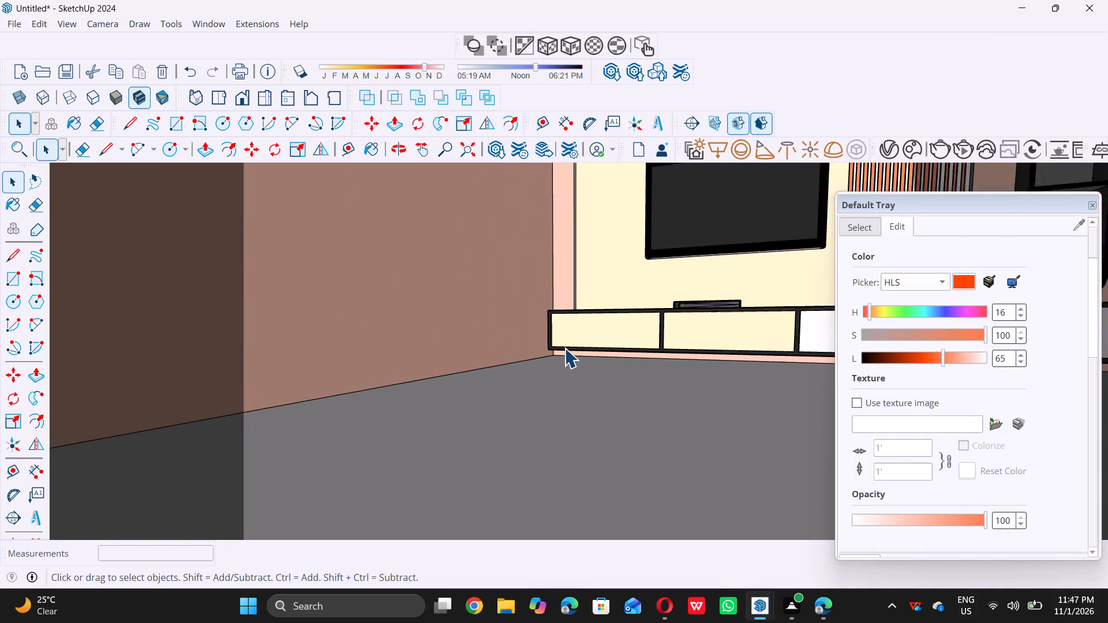
scroll(564, 348, down, 18)
middle_drag(580, 350, 624, 352)
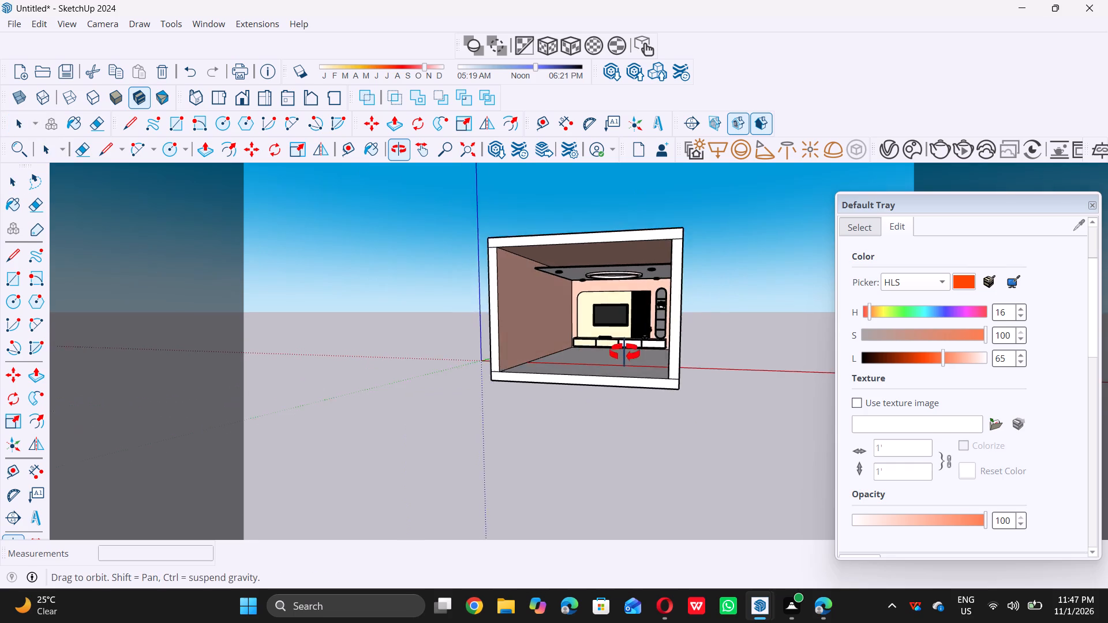
middle_drag(624, 352, 630, 350)
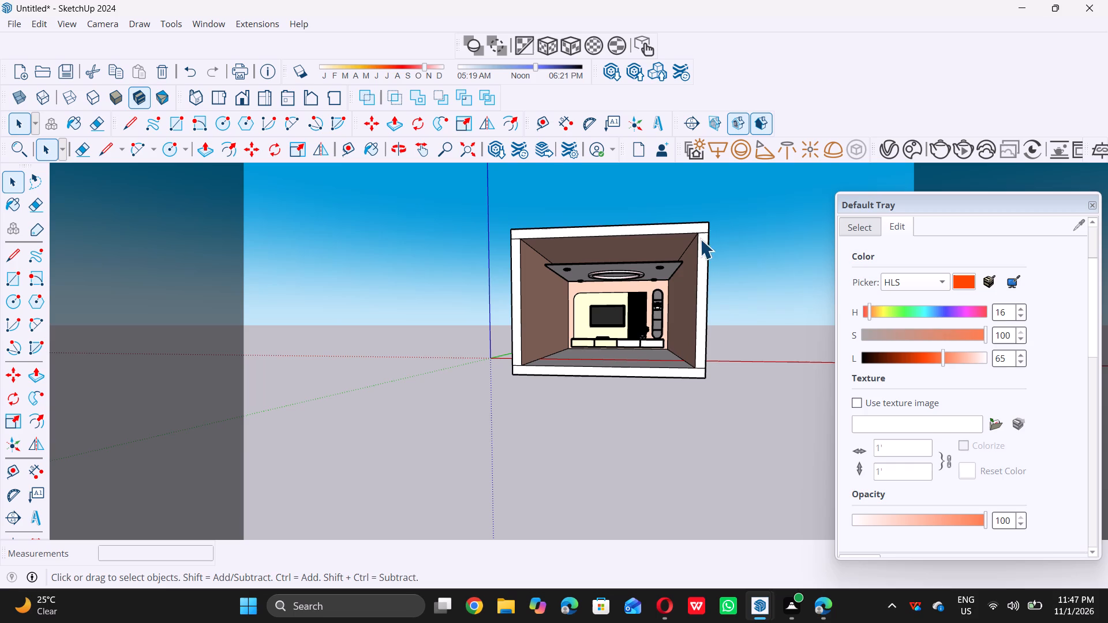
scroll(697, 235, up, 7)
scroll(623, 325, down, 6)
middle_drag(567, 397, 609, 361)
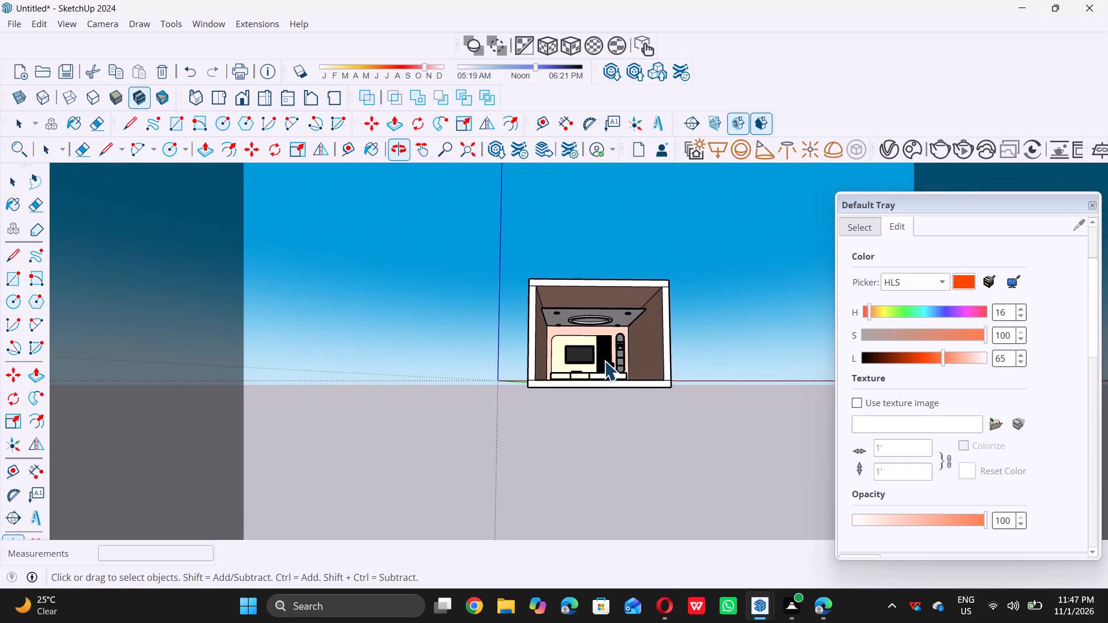
scroll(597, 358, up, 7)
scroll(596, 358, down, 7)
middle_drag(615, 326, 587, 380)
scroll(612, 330, down, 1)
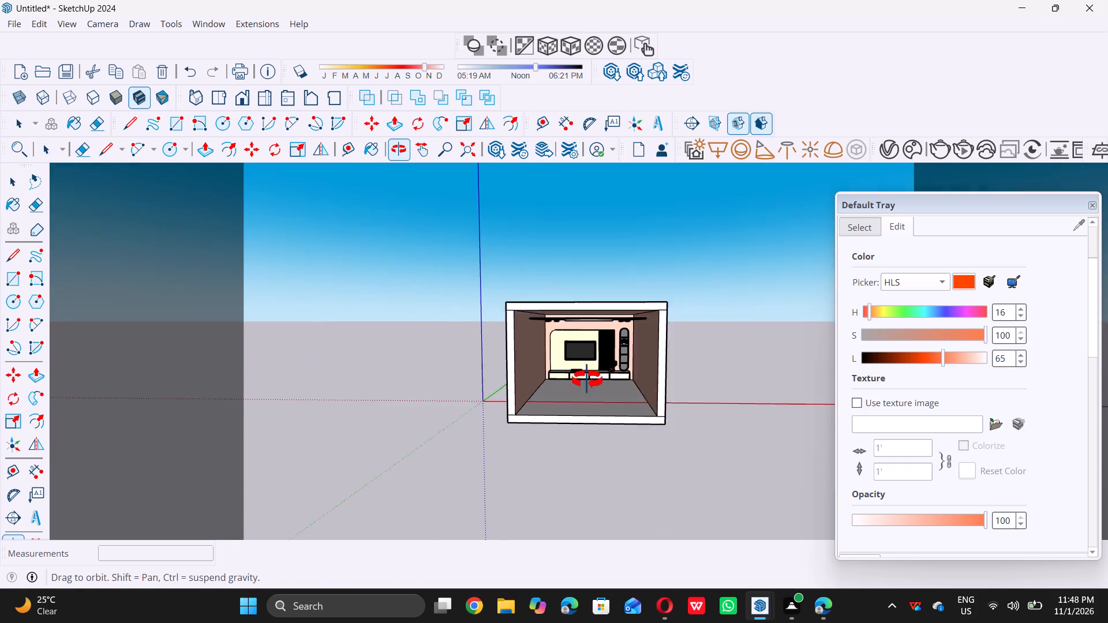
middle_drag(587, 380, 590, 365)
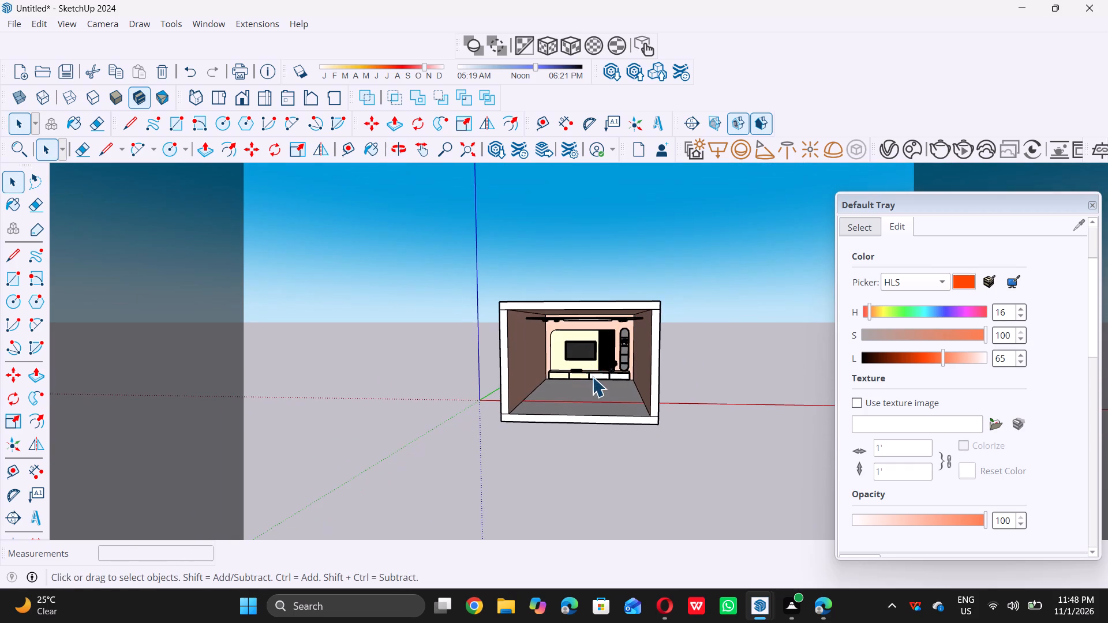
Review the V-Ray render settings, including quality, render output and global illumination.
double_click(885, 151)
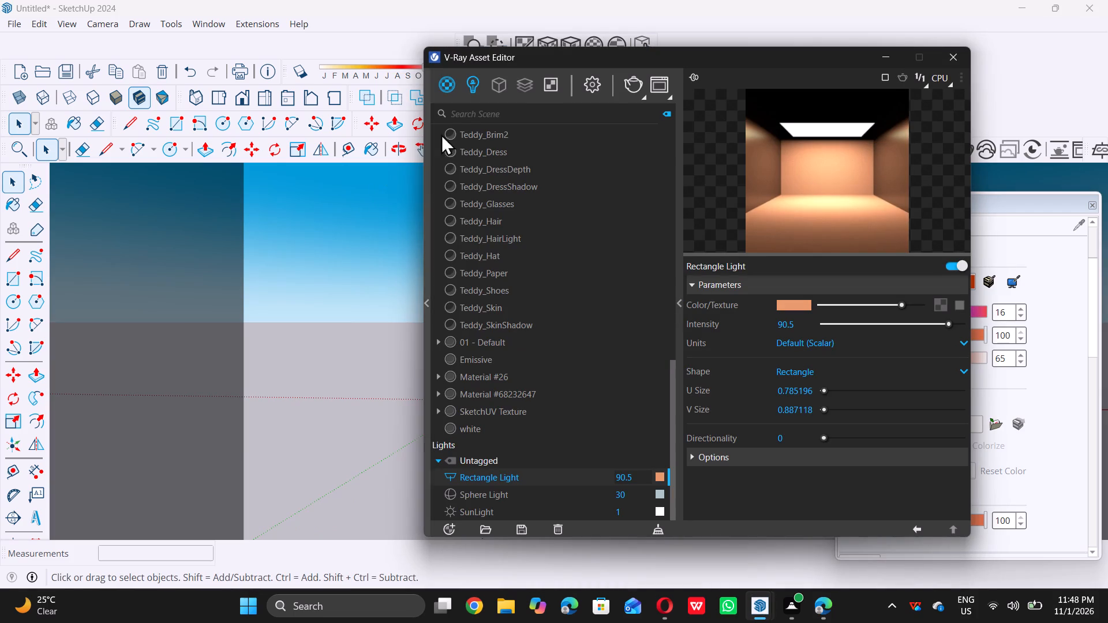
click(592, 88)
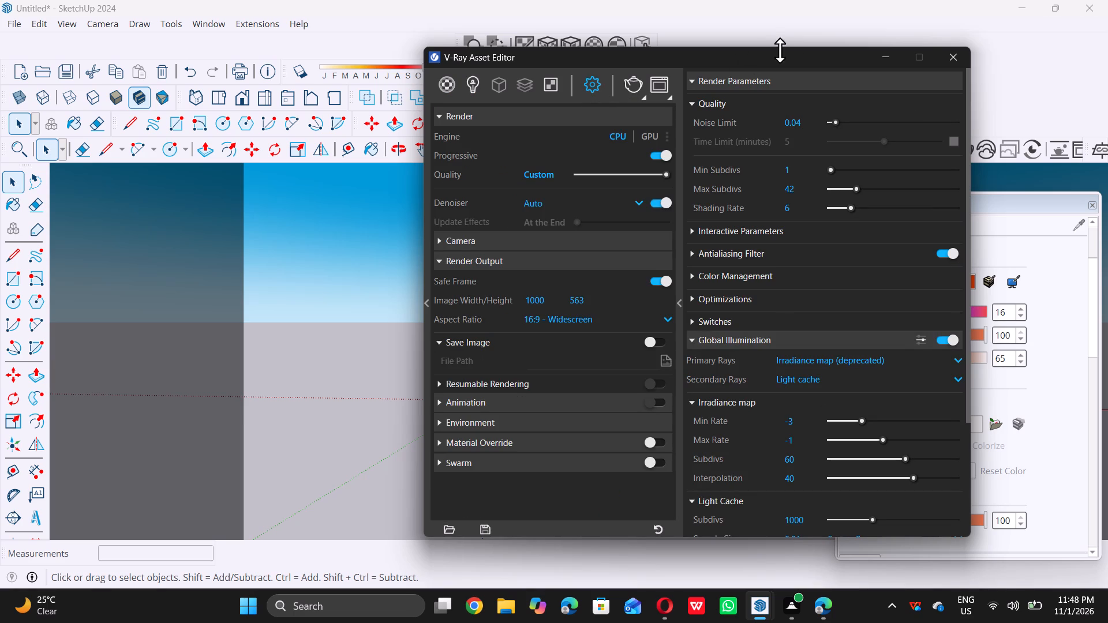
double_click(883, 59)
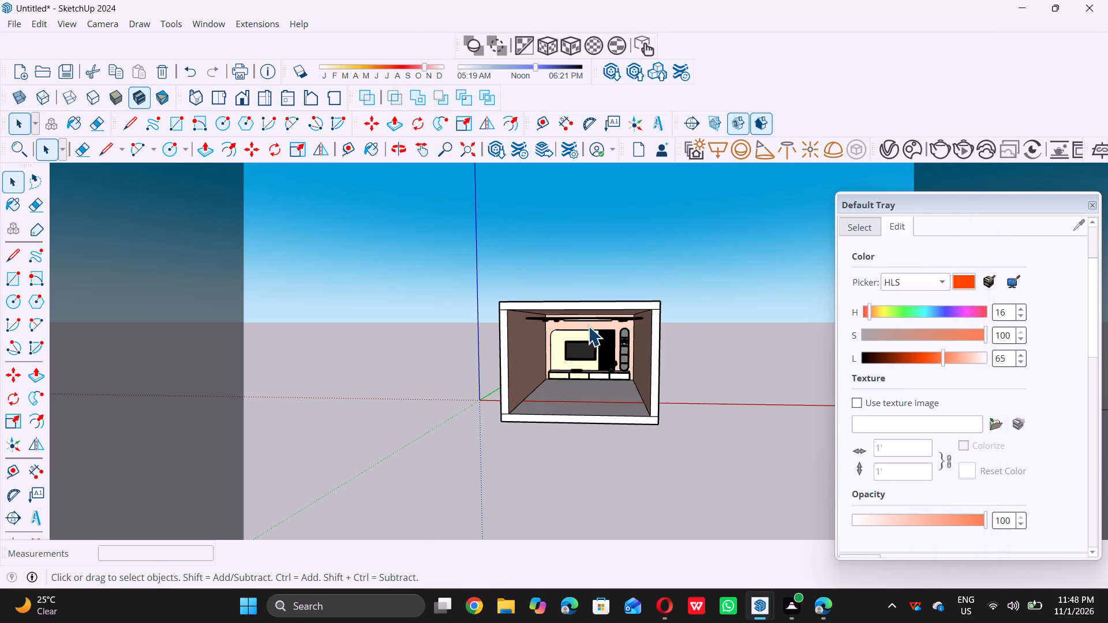
Paint the cream panel behind the TV with the Carrera Marble material from the Stone collection.
scroll(621, 362, up, 6)
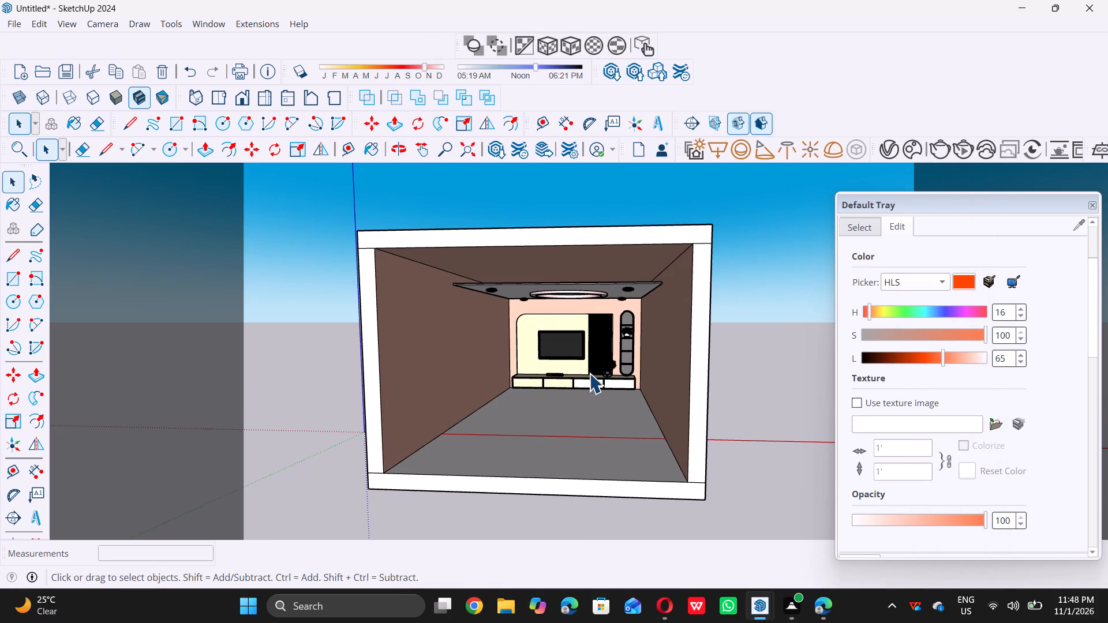
scroll(589, 373, up, 4)
scroll(563, 329, up, 6)
scroll(563, 329, down, 6)
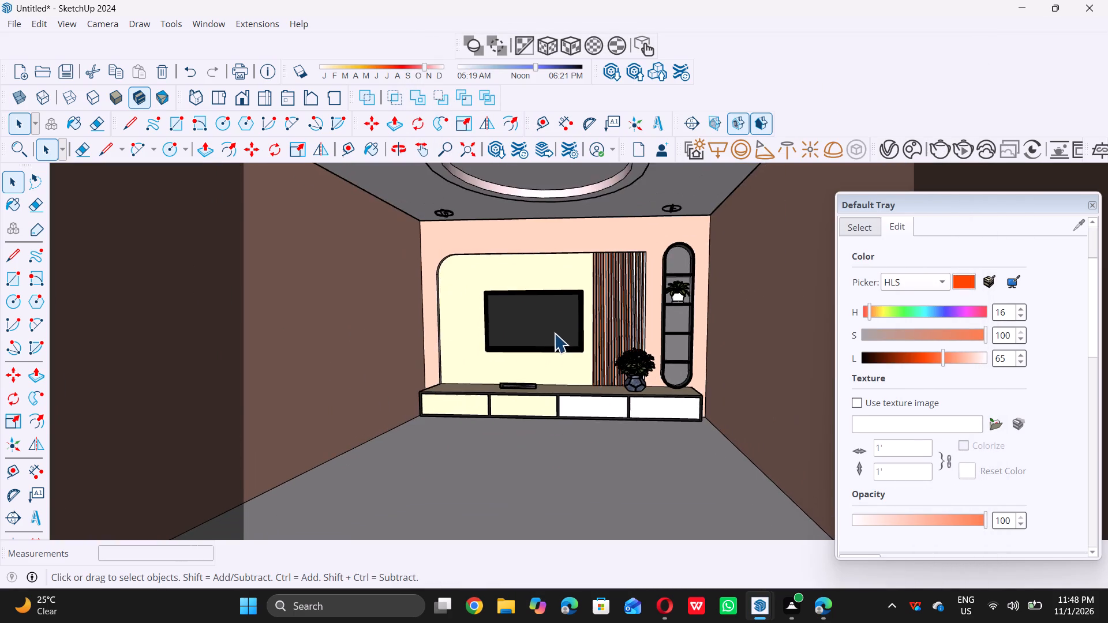
scroll(875, 242, up, 5)
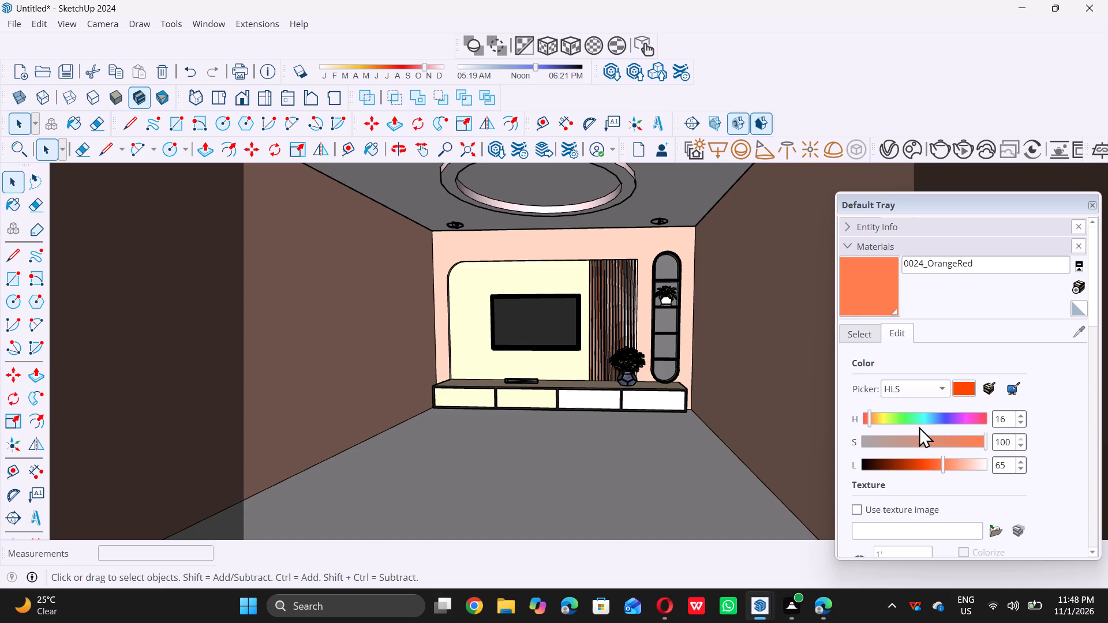
scroll(919, 426, down, 13)
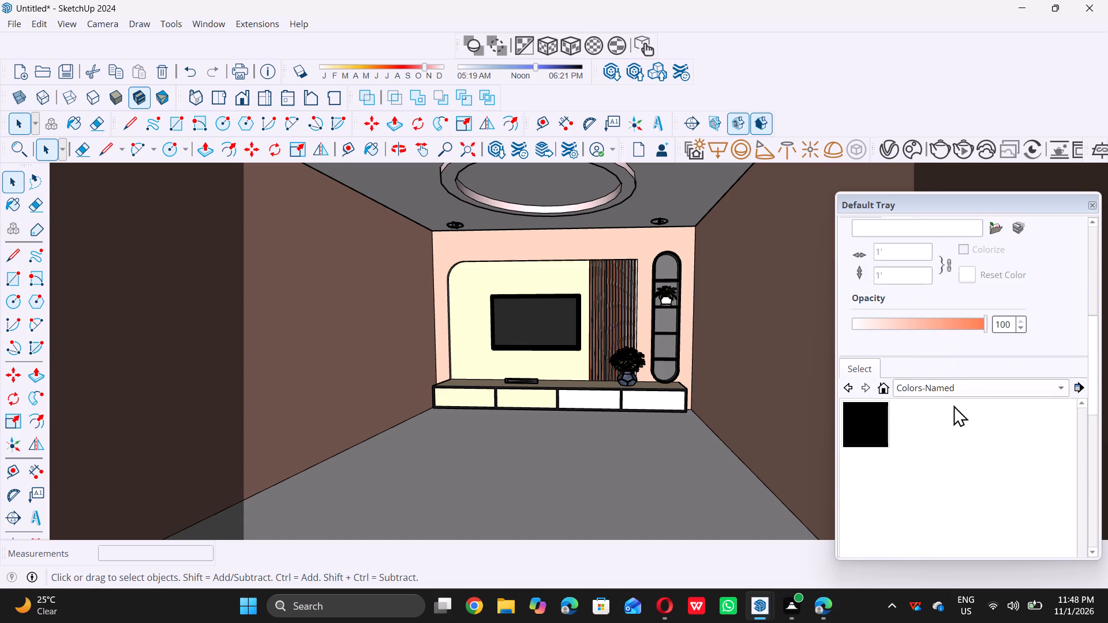
click(1061, 388)
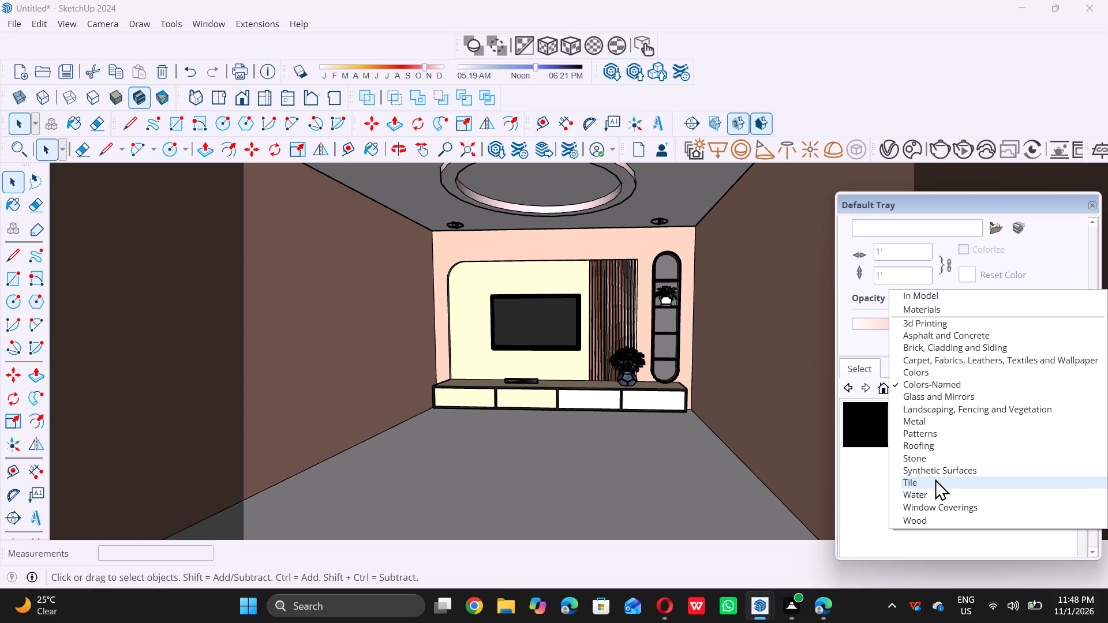
click(934, 462)
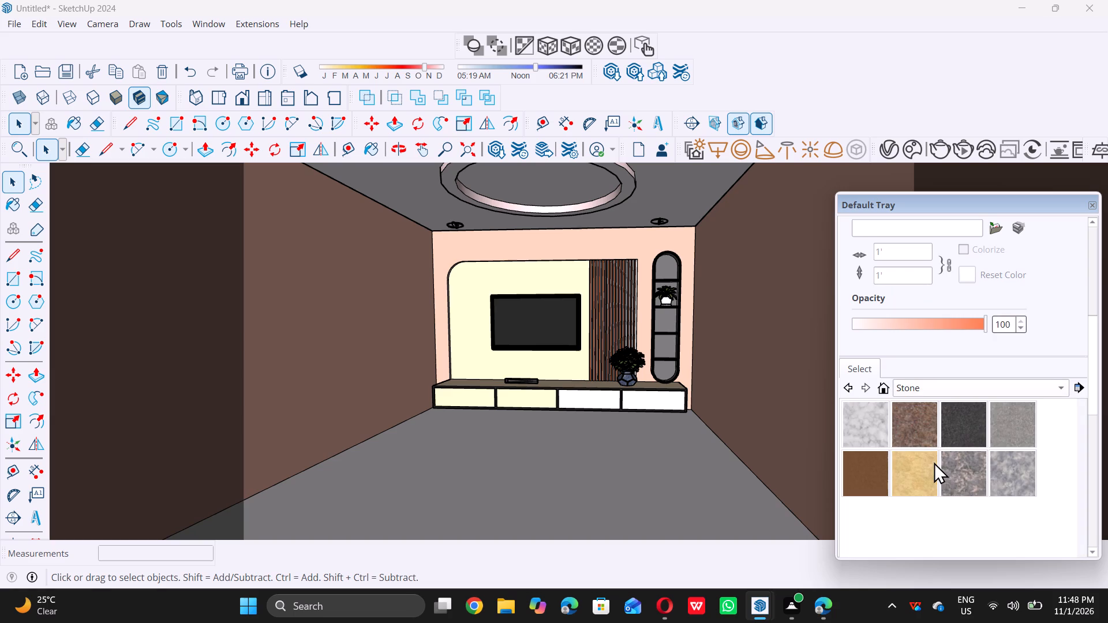
double_click(866, 439)
scroll(463, 286, up, 4)
click(474, 287)
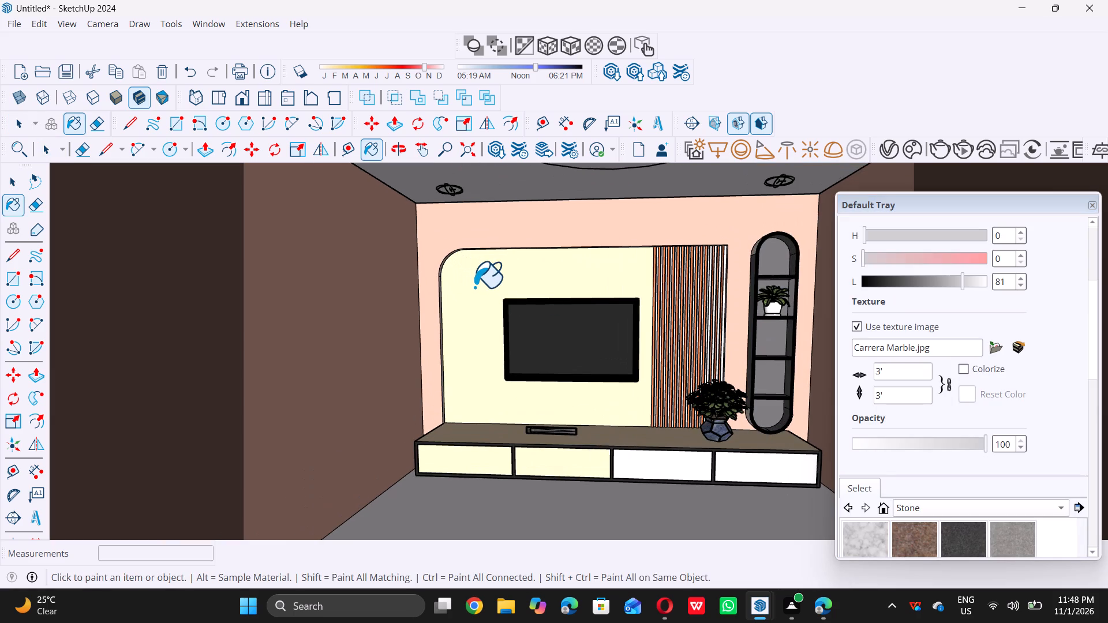
Paint the top surface of the TV console with the same Carrera Marble.
scroll(481, 289, down, 5)
scroll(501, 377, up, 2)
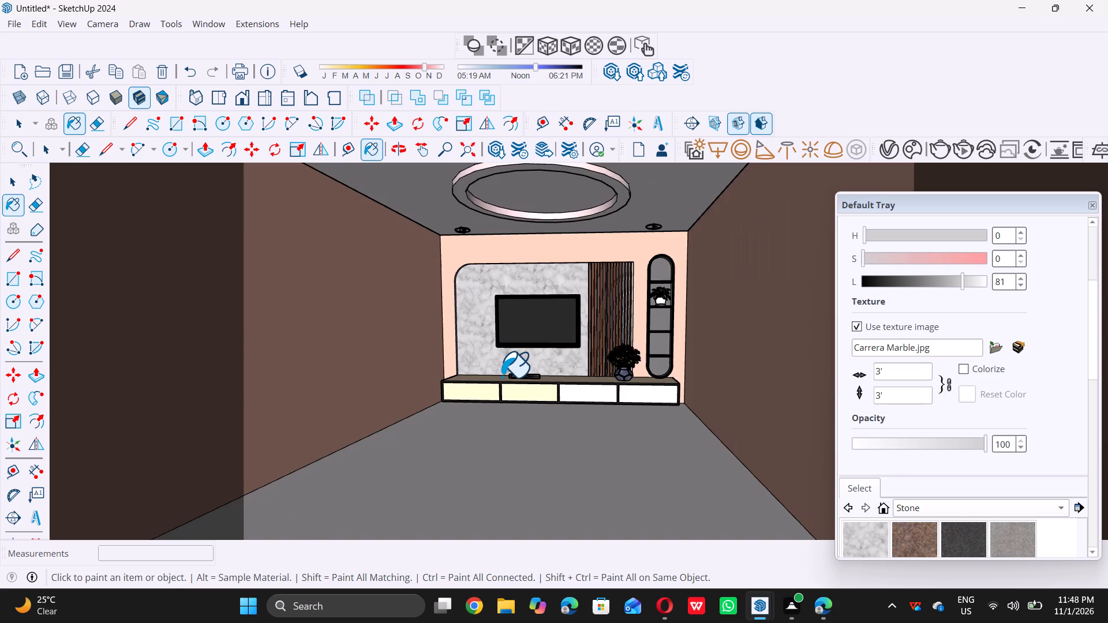
scroll(501, 377, up, 13)
middle_drag(491, 334, 493, 366)
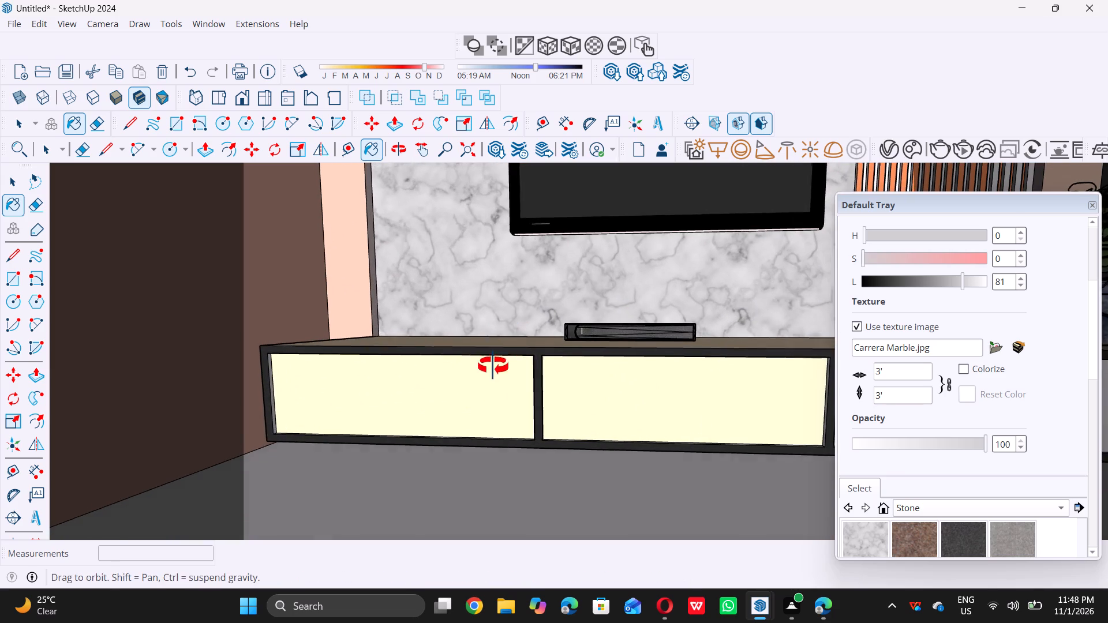
middle_drag(493, 366, 493, 372)
scroll(492, 353, up, 4)
double_click(492, 351)
Paint all four drawer fronts of the TV console with Carrera Marble and leave the Paint Bucket tool.
scroll(494, 346, down, 3)
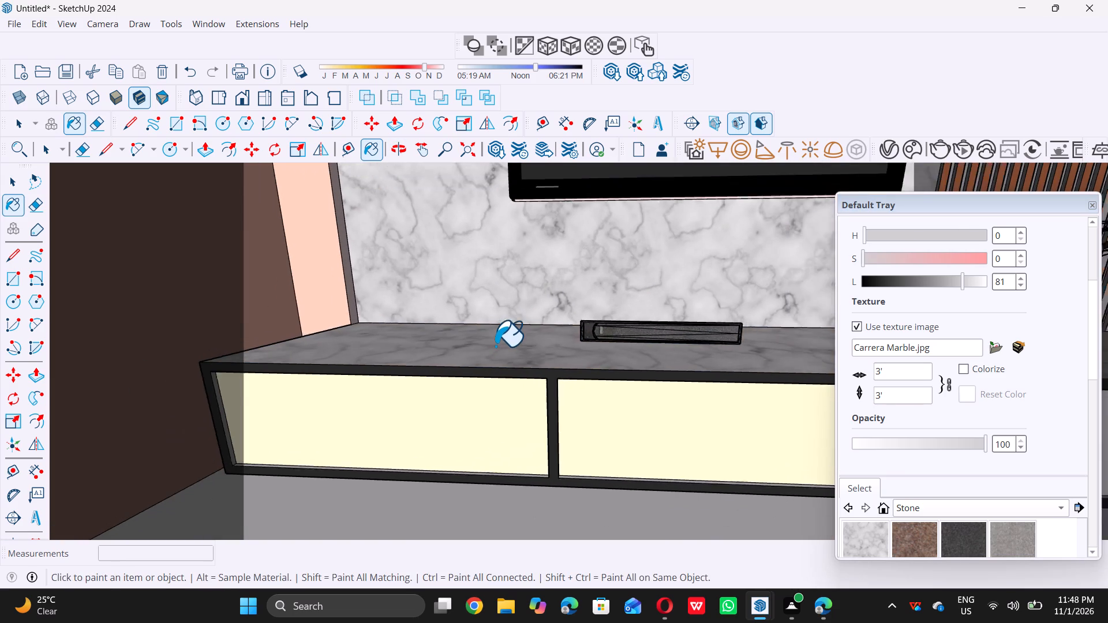
scroll(495, 346, down, 5)
scroll(488, 381, up, 4)
double_click(489, 383)
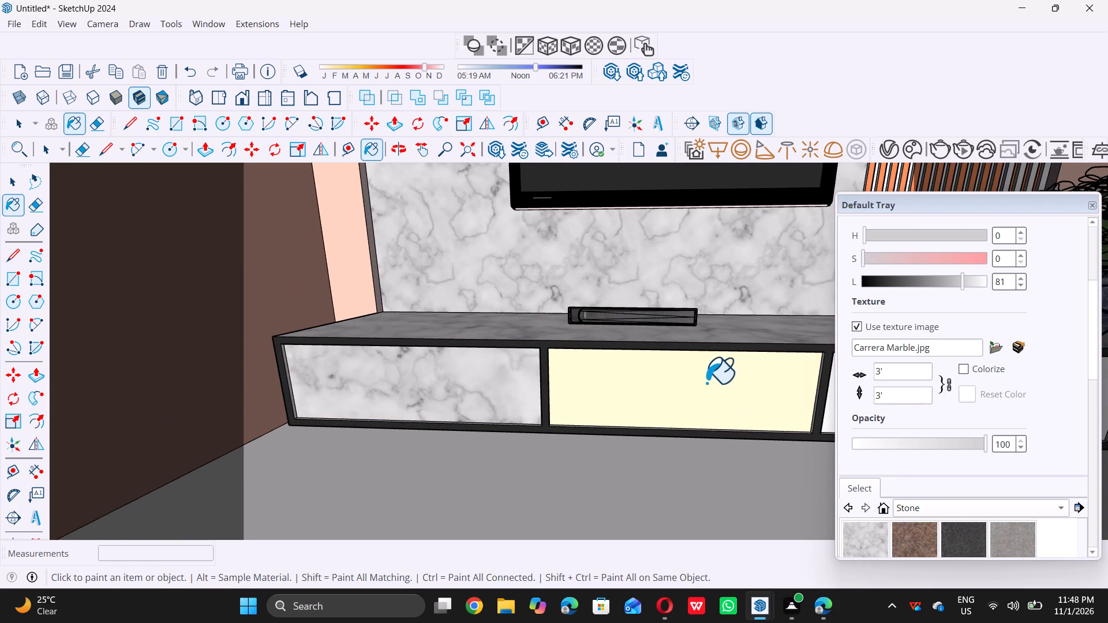
click(706, 382)
scroll(570, 366, down, 13)
scroll(612, 352, up, 5)
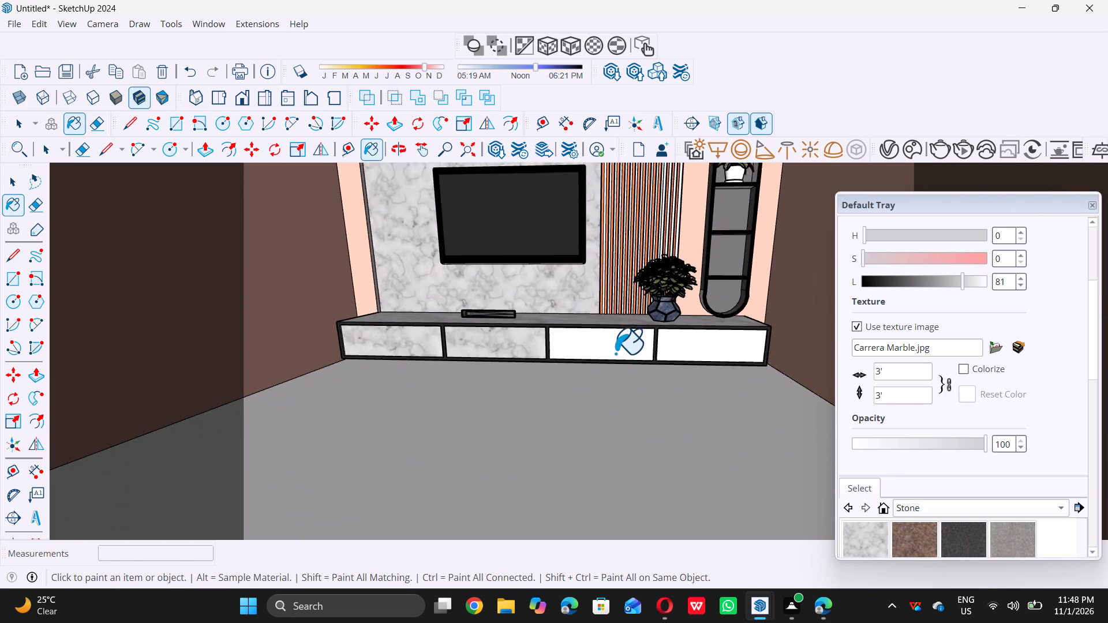
click(619, 348)
double_click(700, 345)
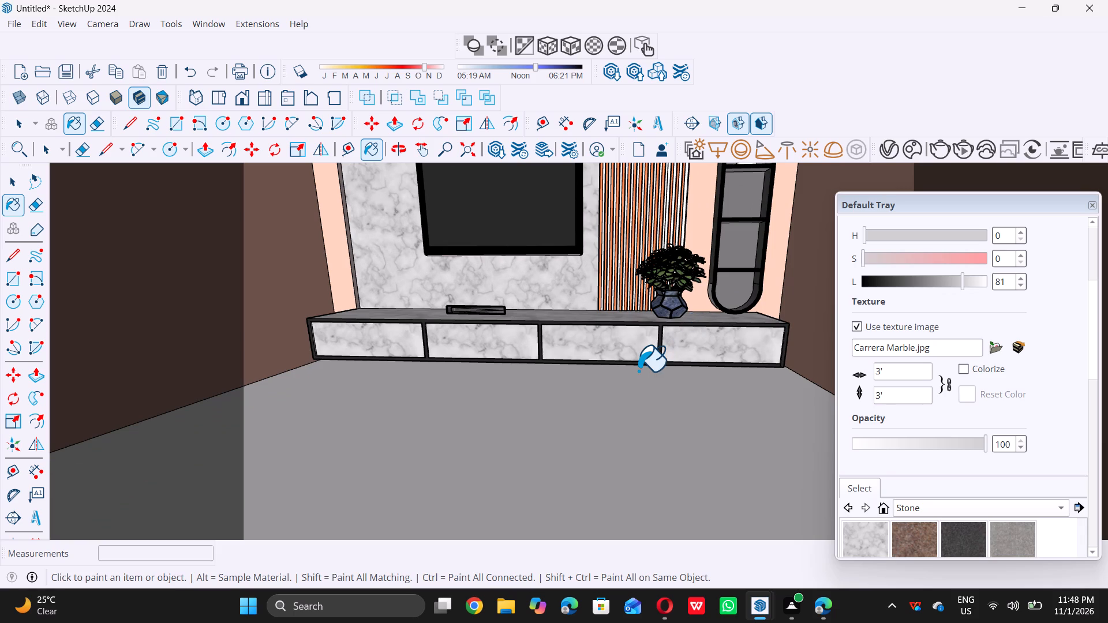
key(space)
Close the room's open front with a 10' by 13' 6" rectangle drawn between opposite inner corners of the opening.
scroll(492, 357, down, 12)
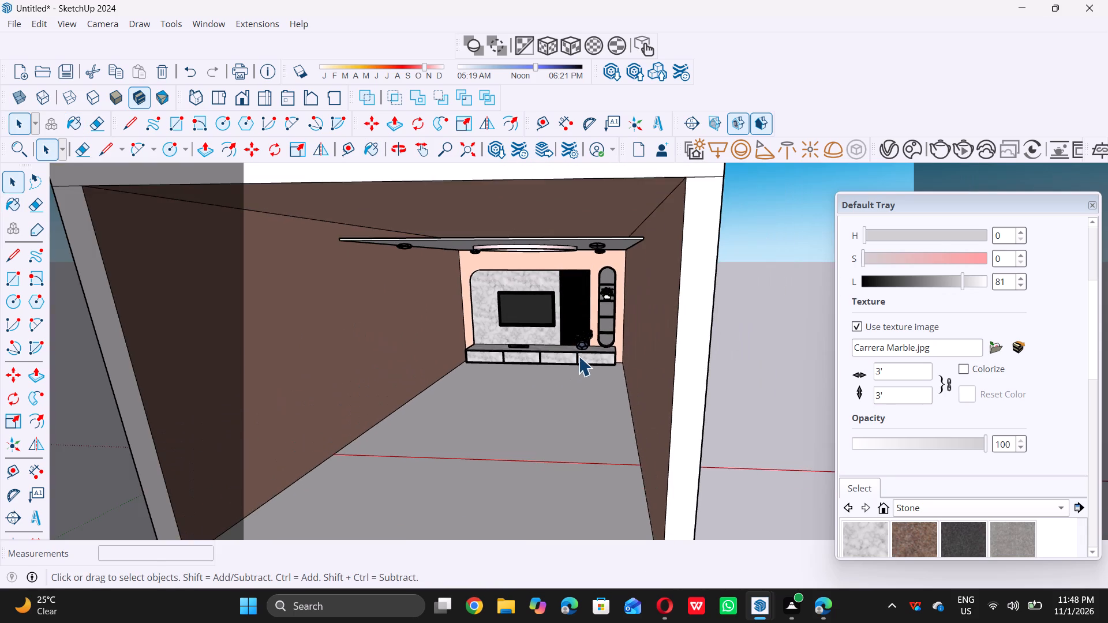
scroll(579, 352, down, 2)
middle_drag(494, 393, 499, 381)
key(r)
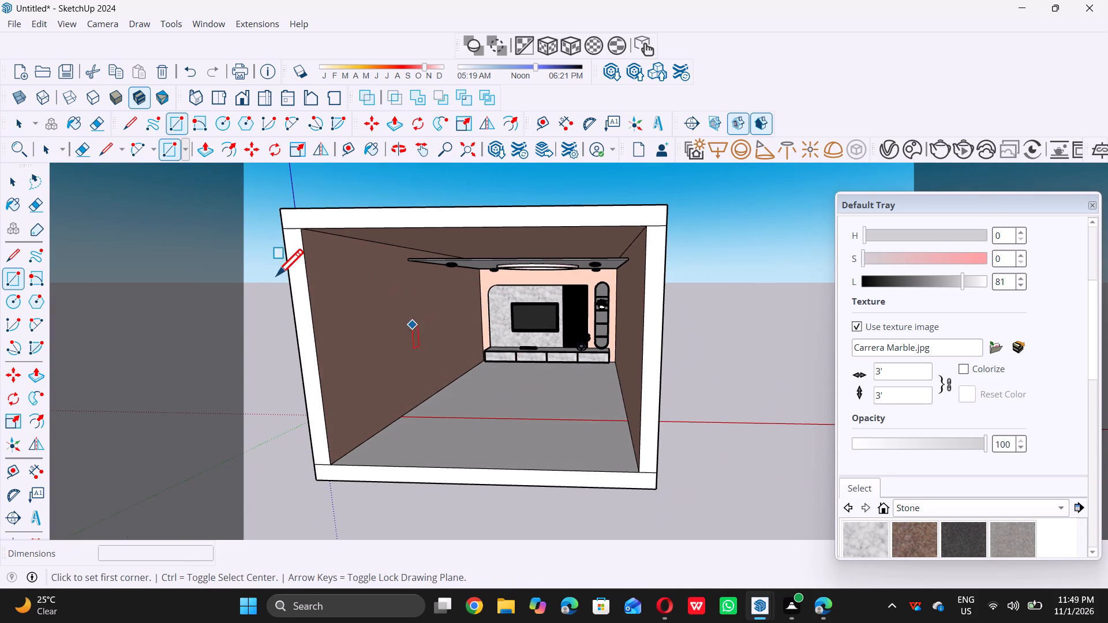
triple_click(298, 230)
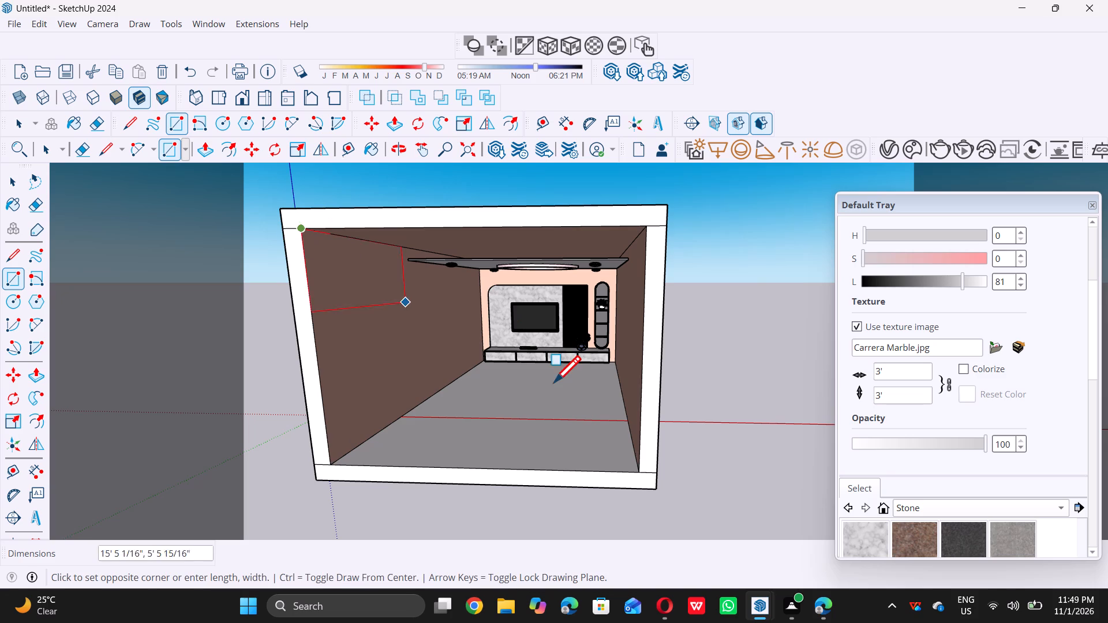
click(641, 474)
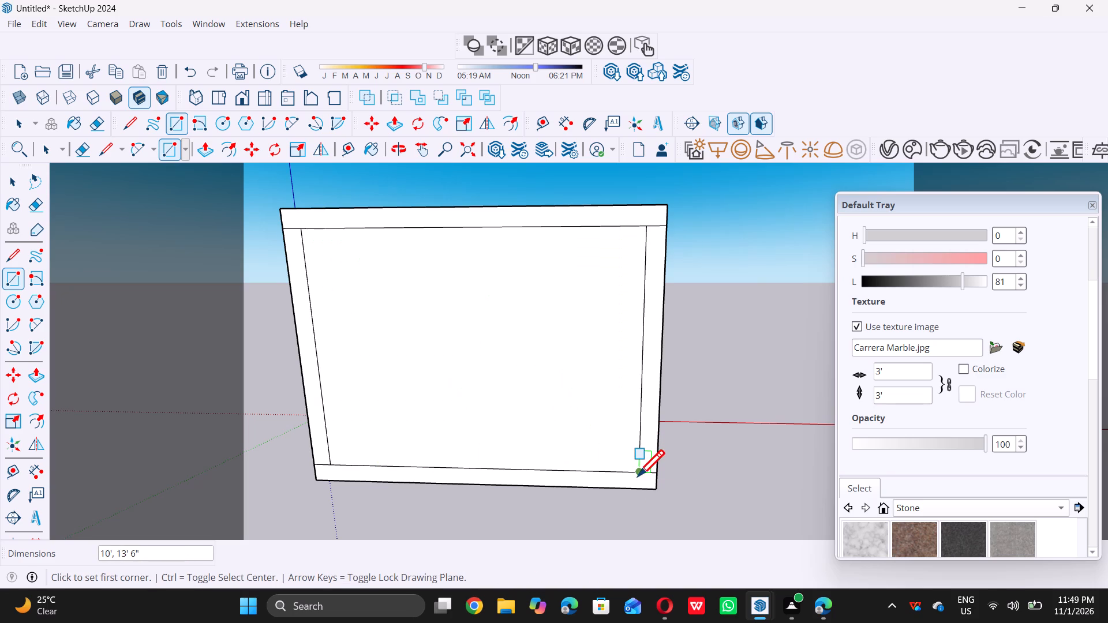
key(space)
Frame the TV wall and ceiling lights from inside the closed room and save this view as a new scene.
scroll(623, 478, down, 5)
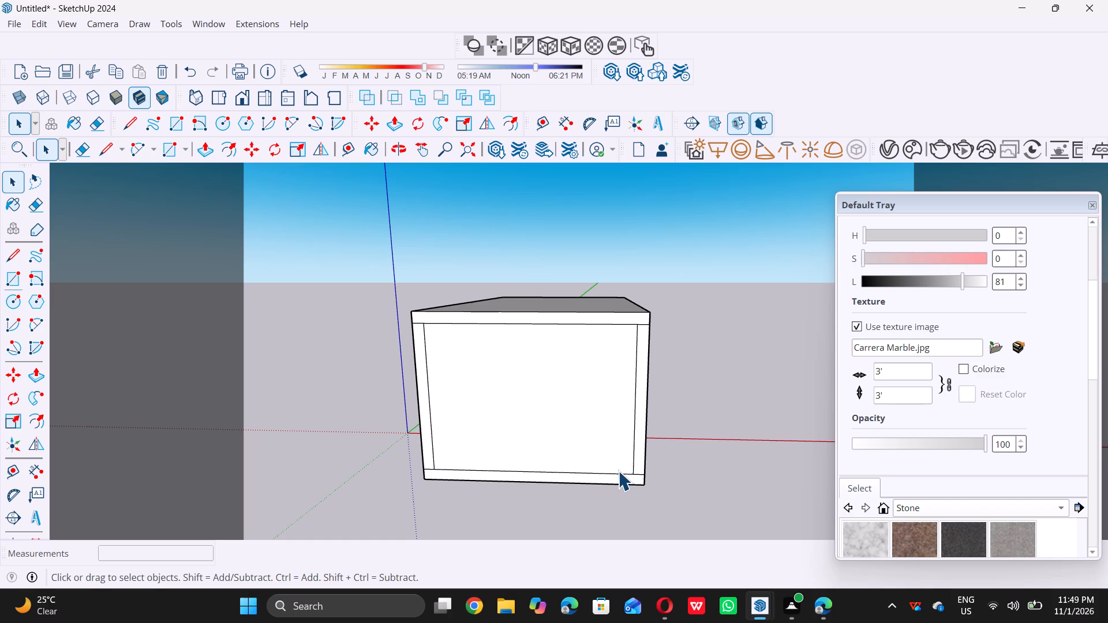
scroll(613, 468, down, 5)
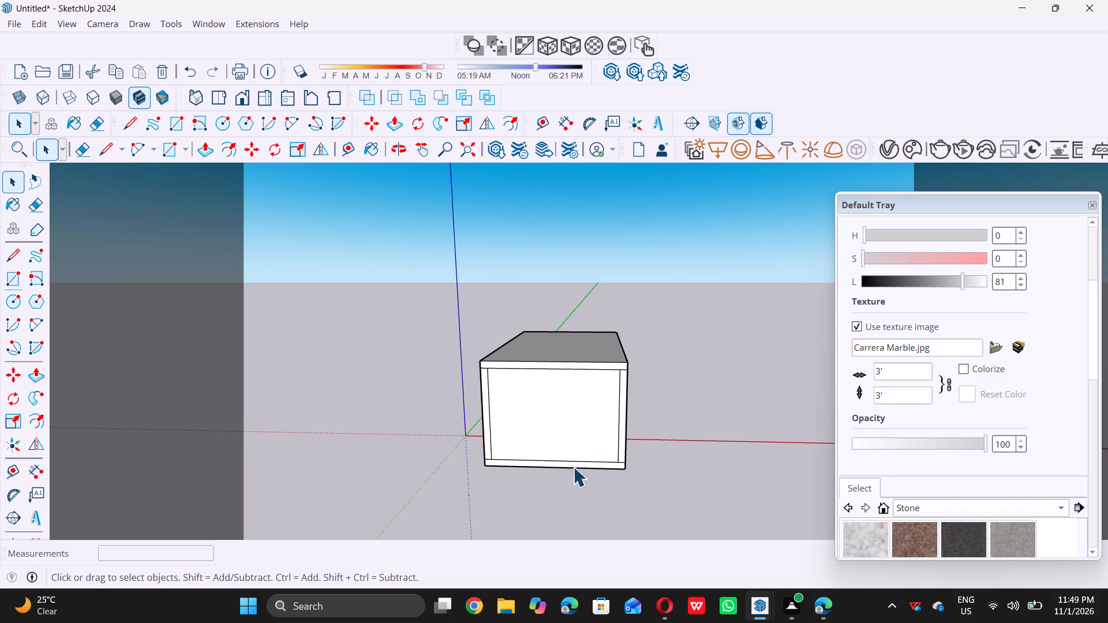
middle_drag(570, 472, 592, 425)
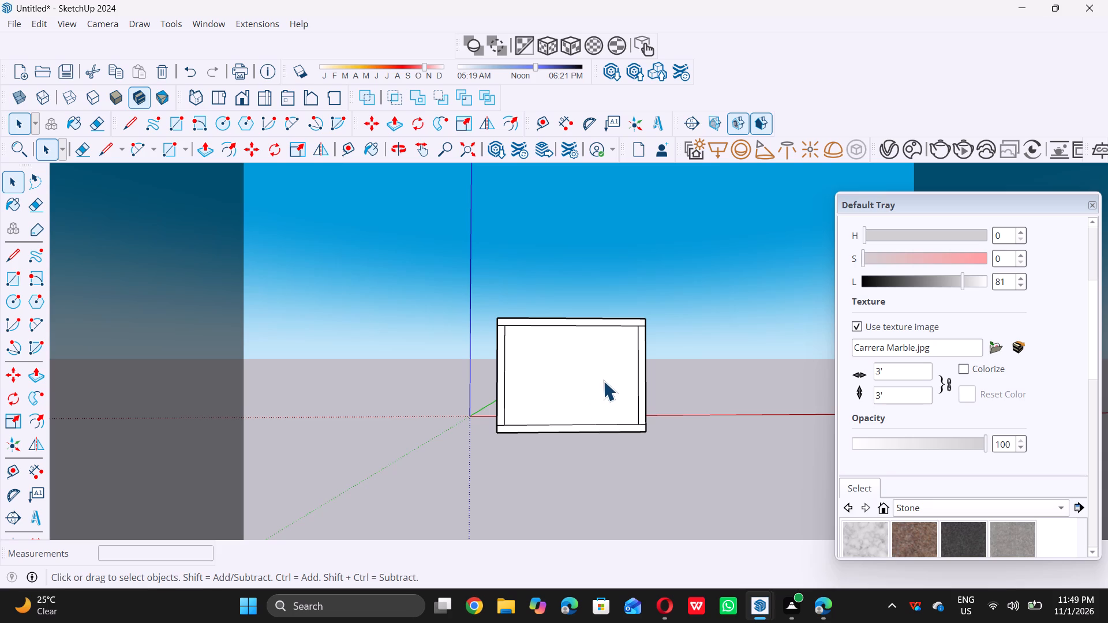
scroll(598, 382, up, 6)
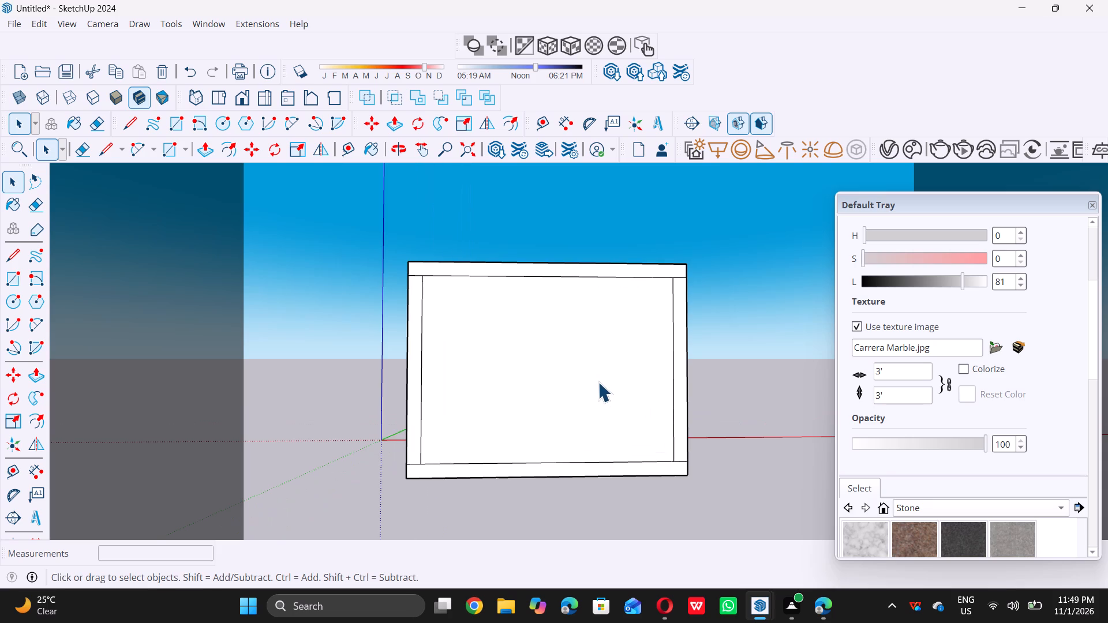
scroll(598, 382, up, 5)
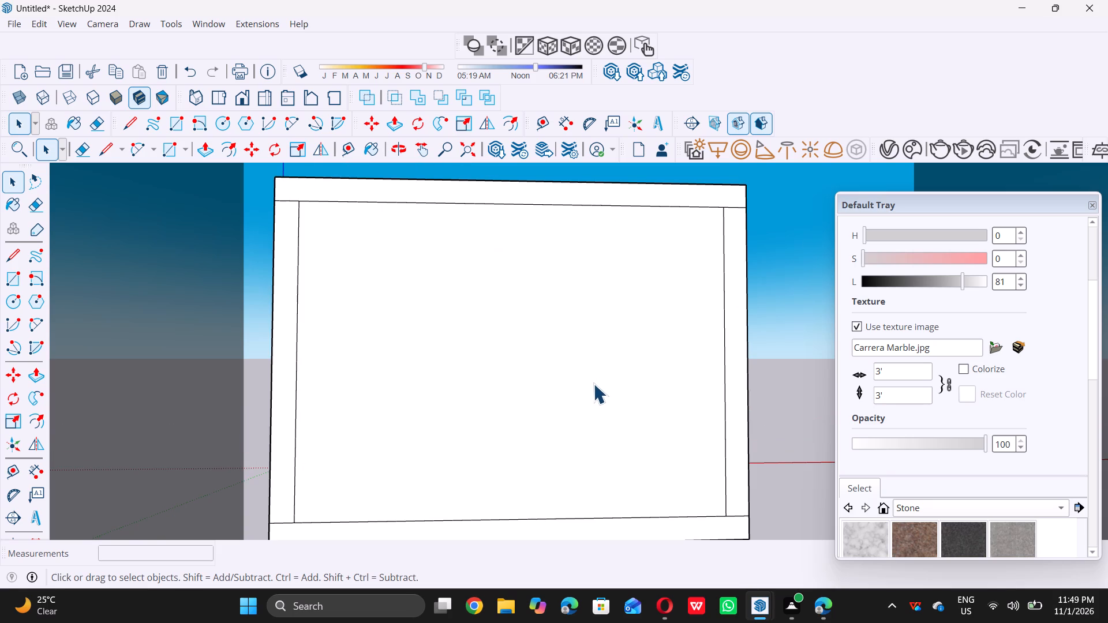
scroll(570, 389, down, 2)
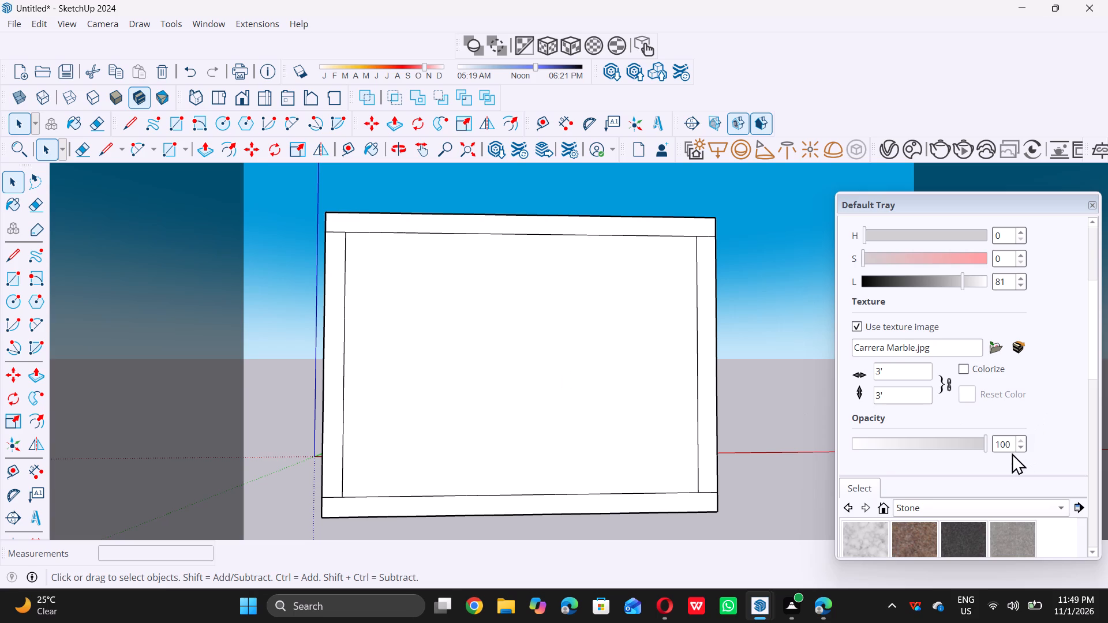
scroll(980, 472, down, 13)
scroll(1058, 445, down, 3)
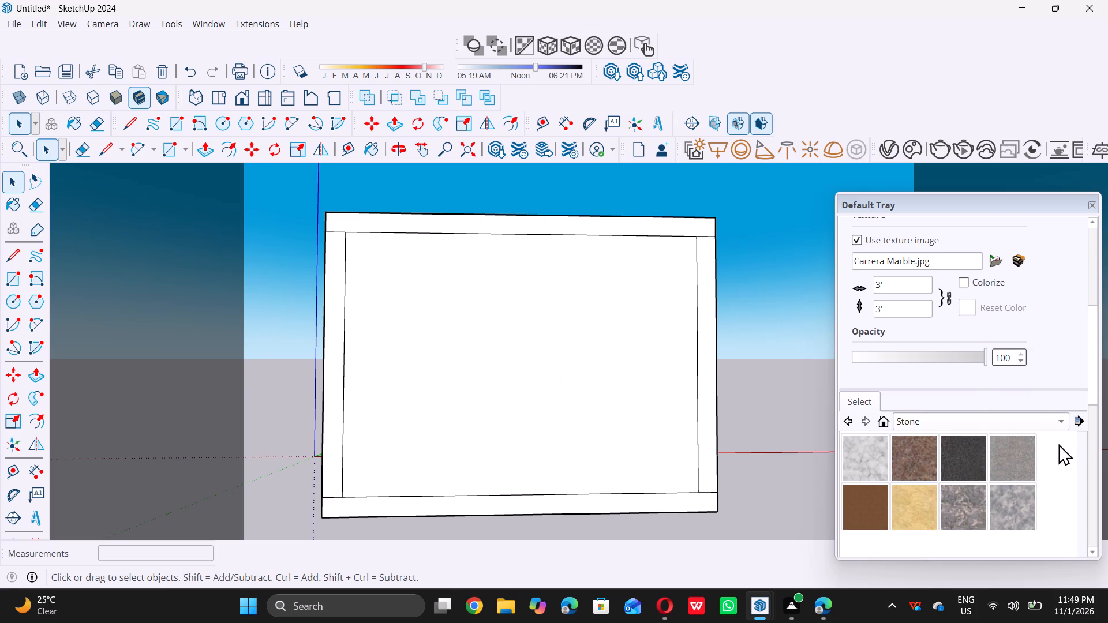
scroll(1058, 444, down, 7)
drag(1092, 426, 1091, 457)
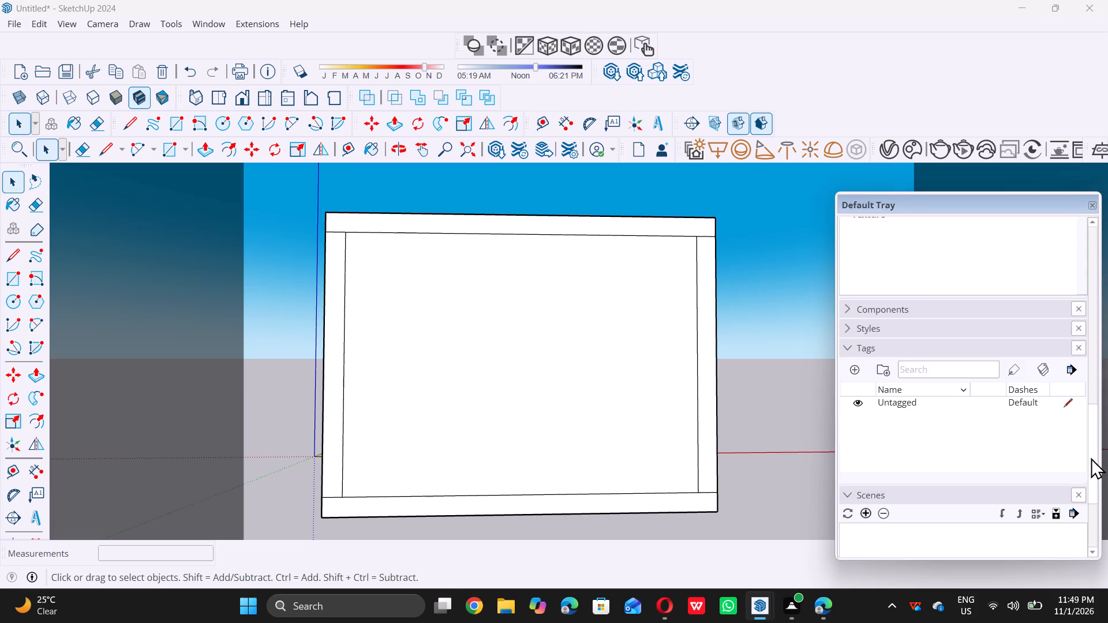
drag(1091, 457, 1099, 500)
click(1096, 499)
scroll(994, 475, down, 10)
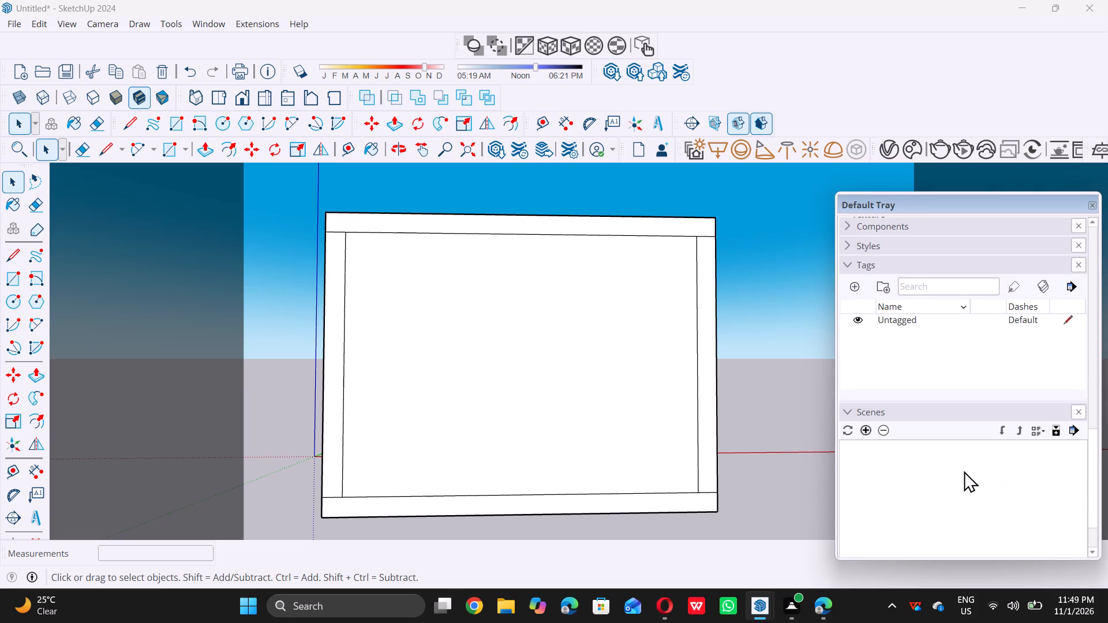
scroll(504, 364, up, 10)
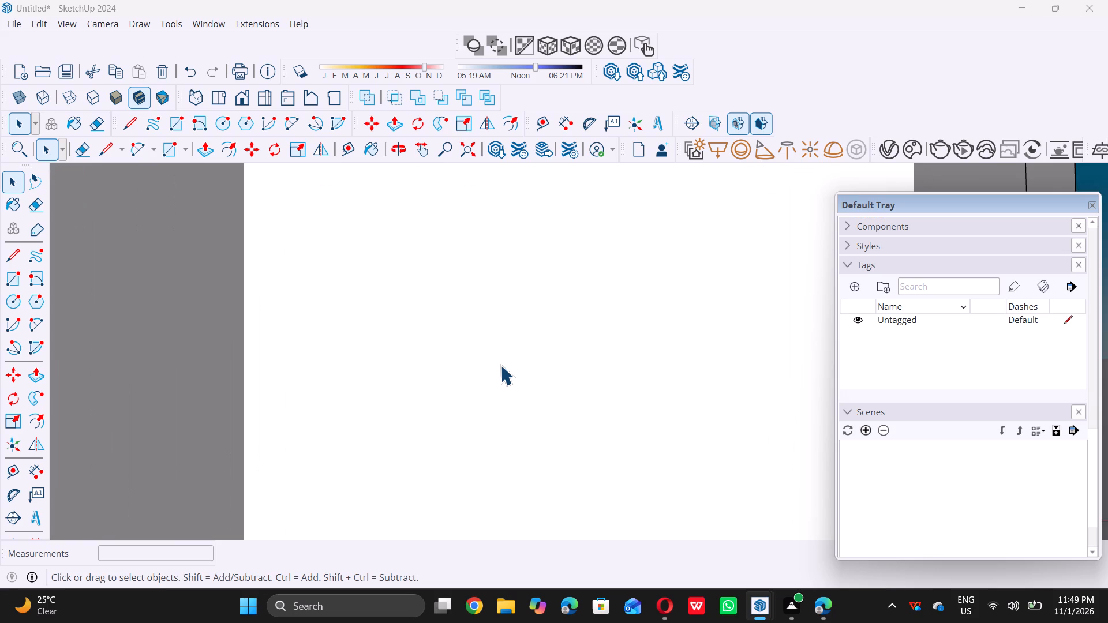
scroll(500, 365, up, 13)
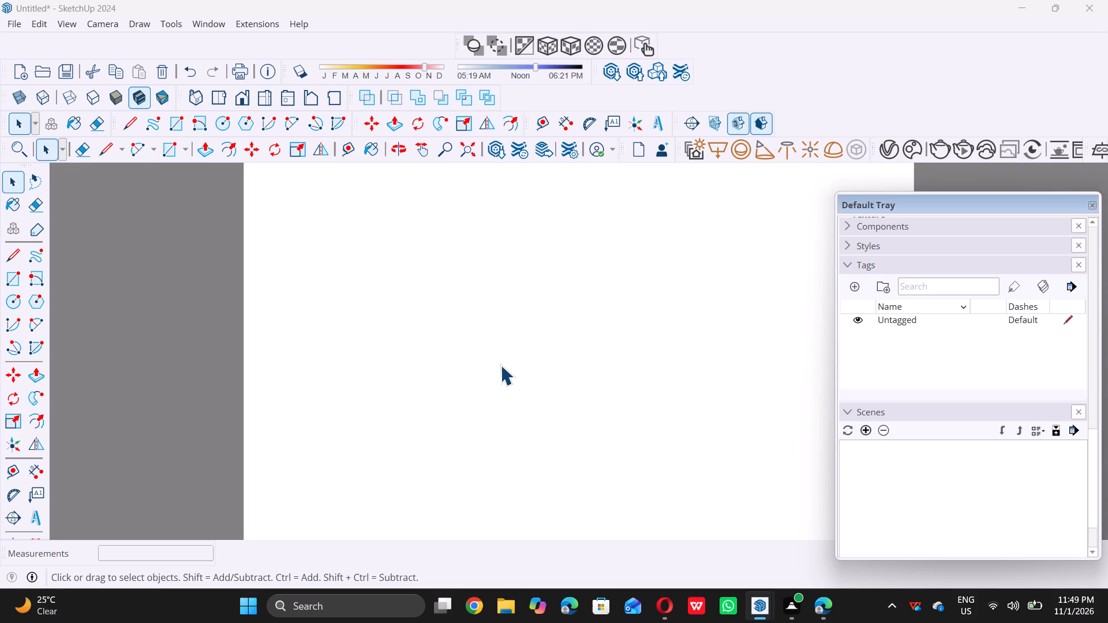
scroll(500, 365, up, 20)
scroll(500, 365, up, 19)
scroll(500, 365, up, 13)
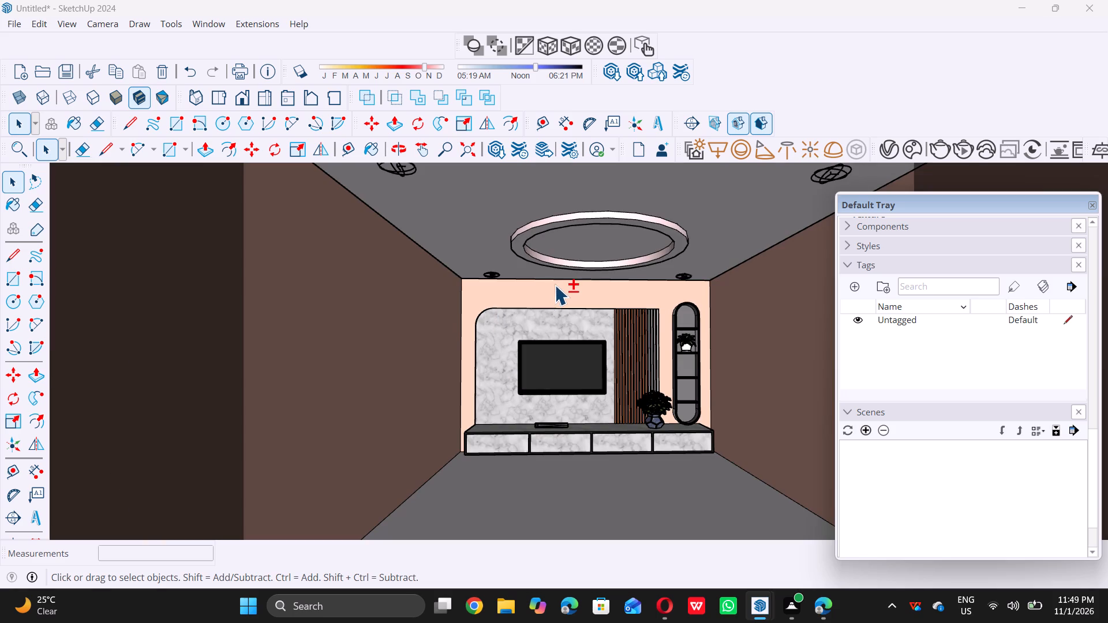
shift+middle_drag(549, 290, 549, 312)
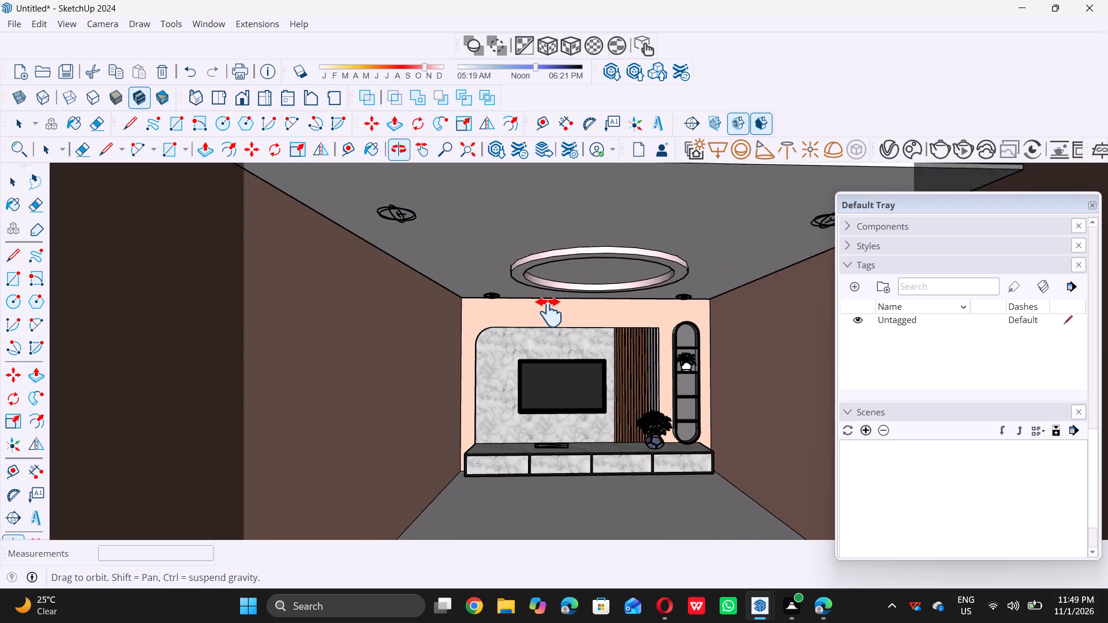
shift+middle_drag(549, 312, 546, 322)
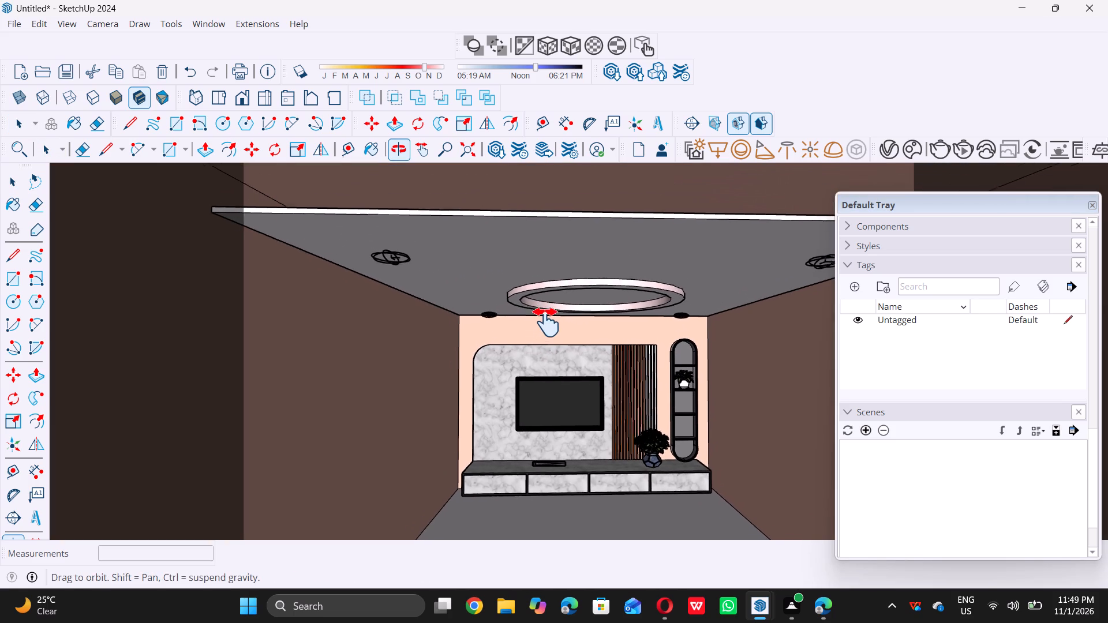
shift+middle_drag(546, 322, 546, 317)
shift+scroll(547, 317, down, 1)
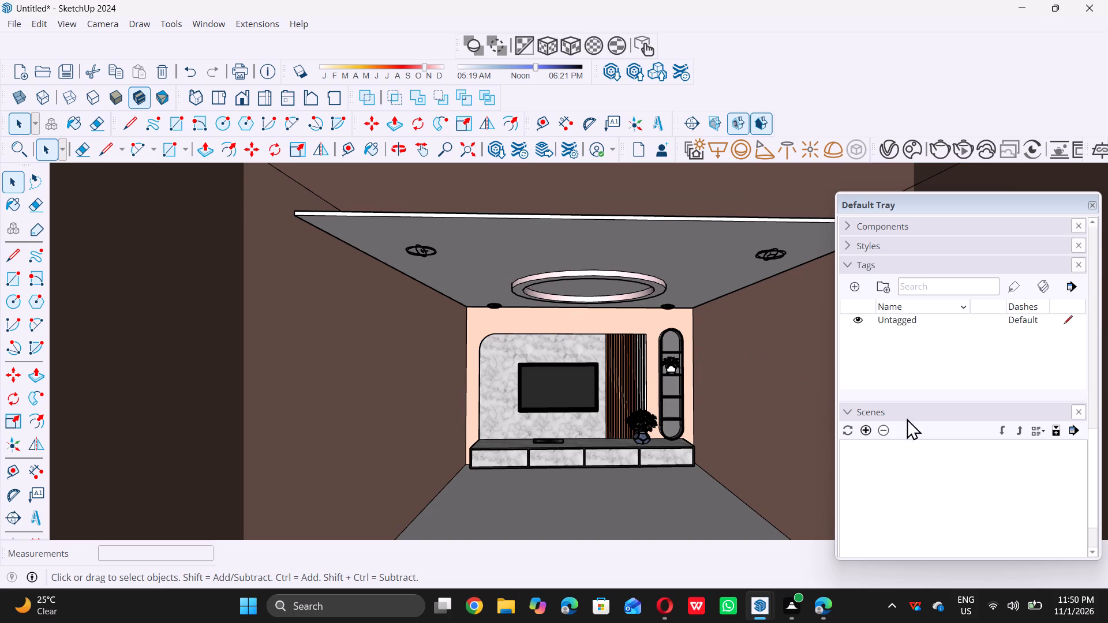
click(866, 431)
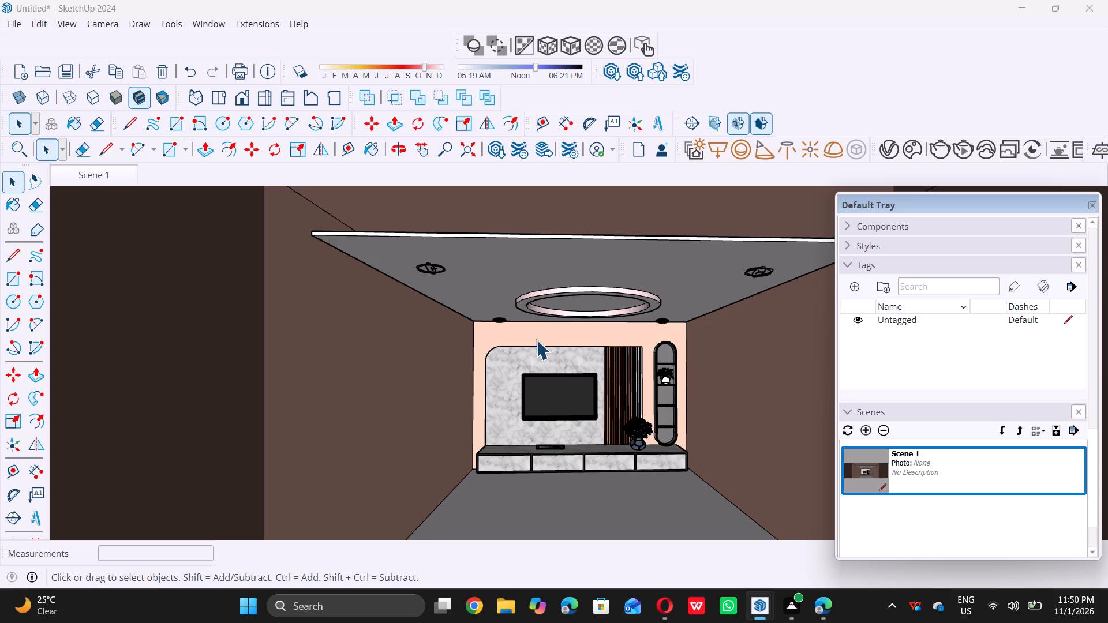
Move the view out of the room and recall the saved scene to check its interior view.
scroll(126, 238, down, 14)
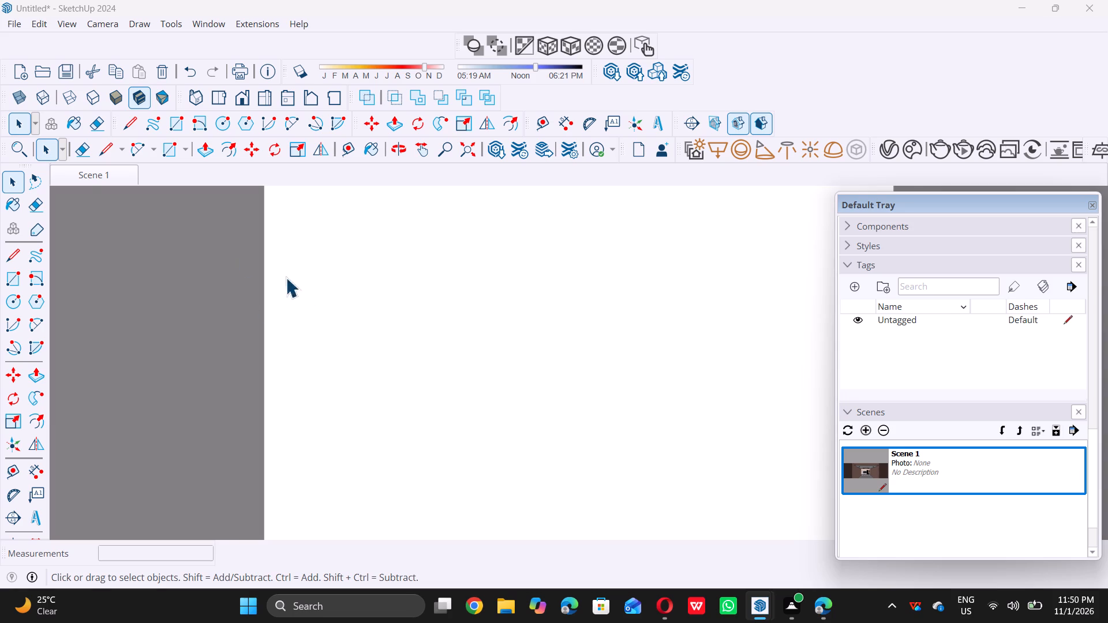
double_click(89, 177)
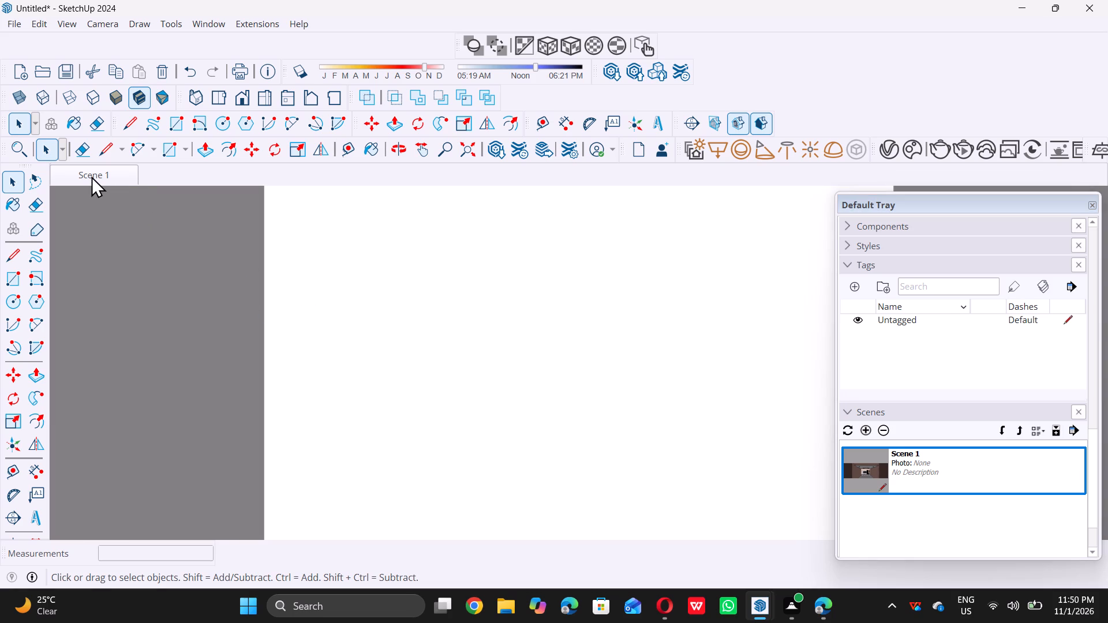
triple_click(93, 176)
click(93, 176)
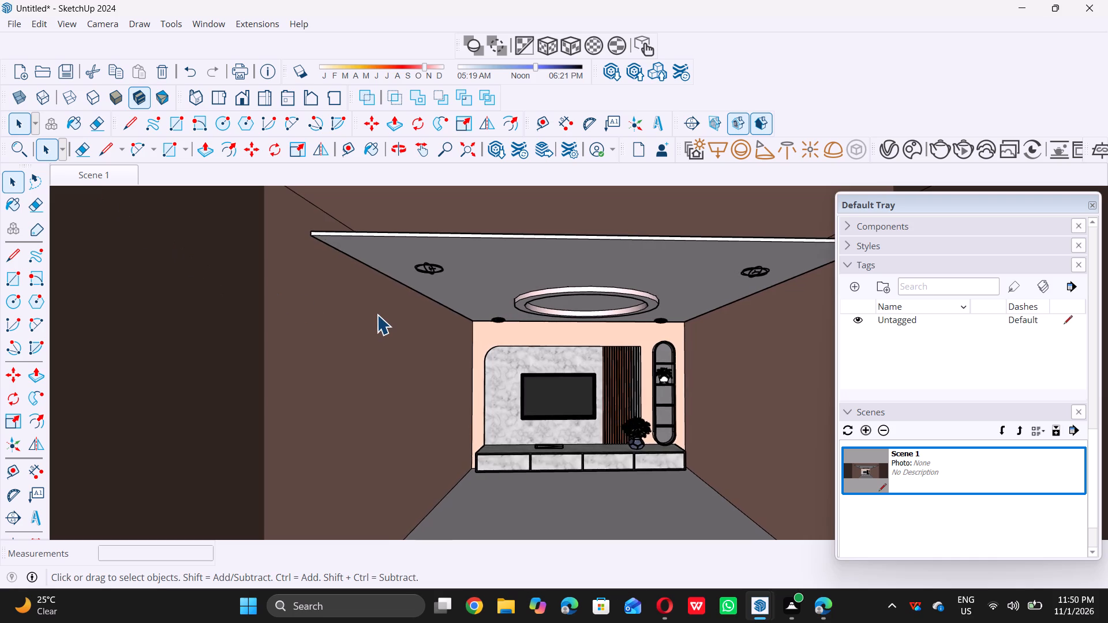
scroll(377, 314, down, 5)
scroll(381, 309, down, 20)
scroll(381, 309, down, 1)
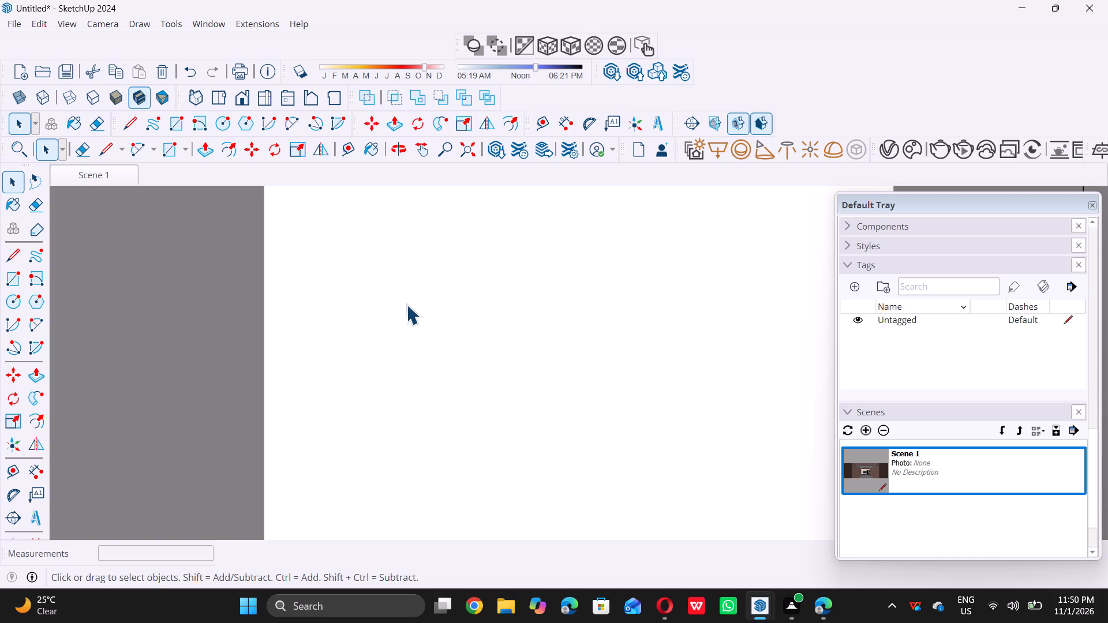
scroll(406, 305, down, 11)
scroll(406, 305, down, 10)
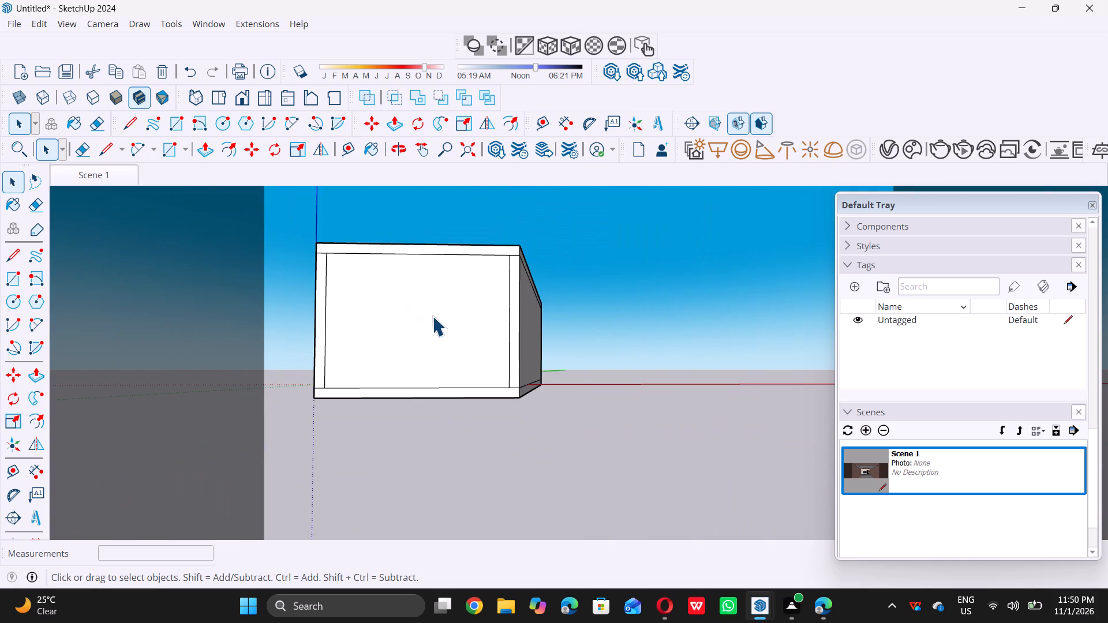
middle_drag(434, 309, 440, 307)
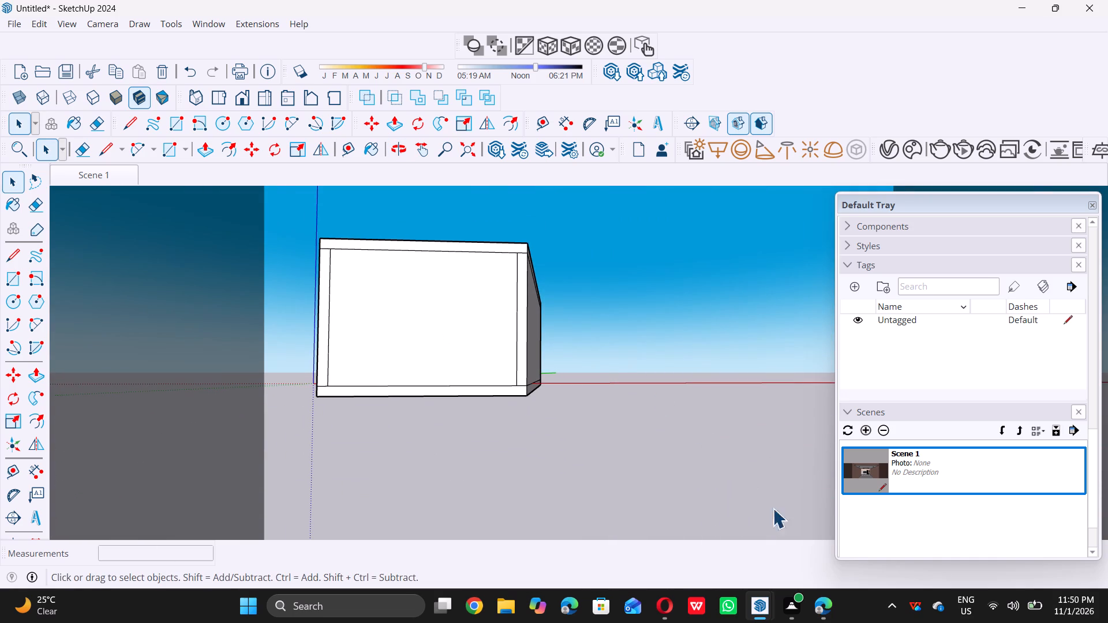
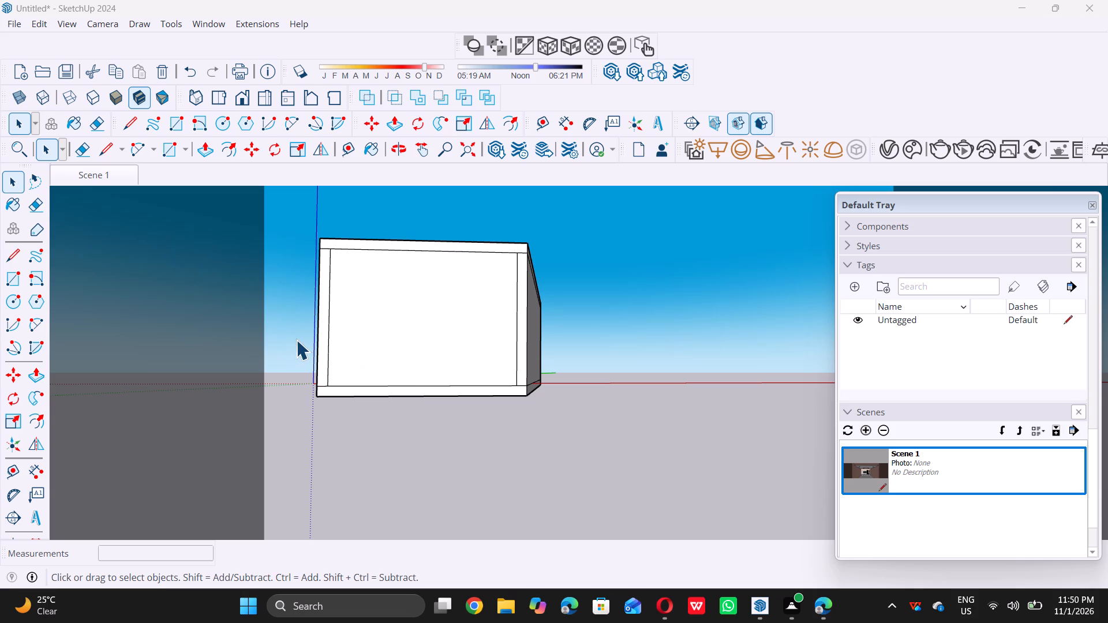
Start saving the untitled model as a new file and browse to the vinod folder on the Desktop.
scroll(306, 338, down, 5)
middle_drag(327, 339, 392, 318)
scroll(392, 318, up, 1)
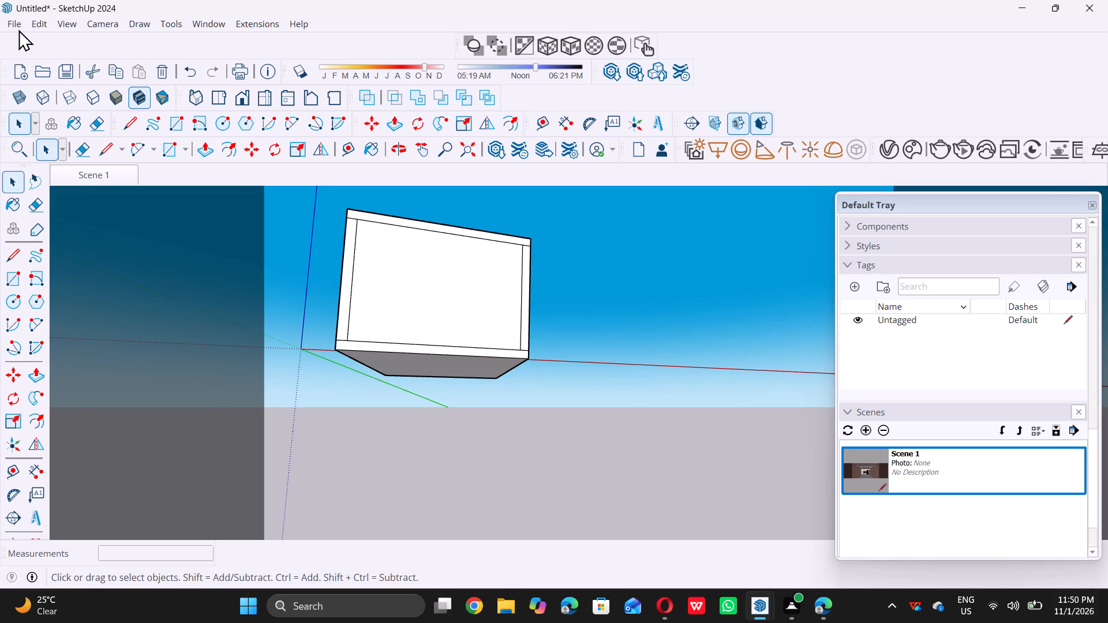
click(18, 29)
double_click(25, 115)
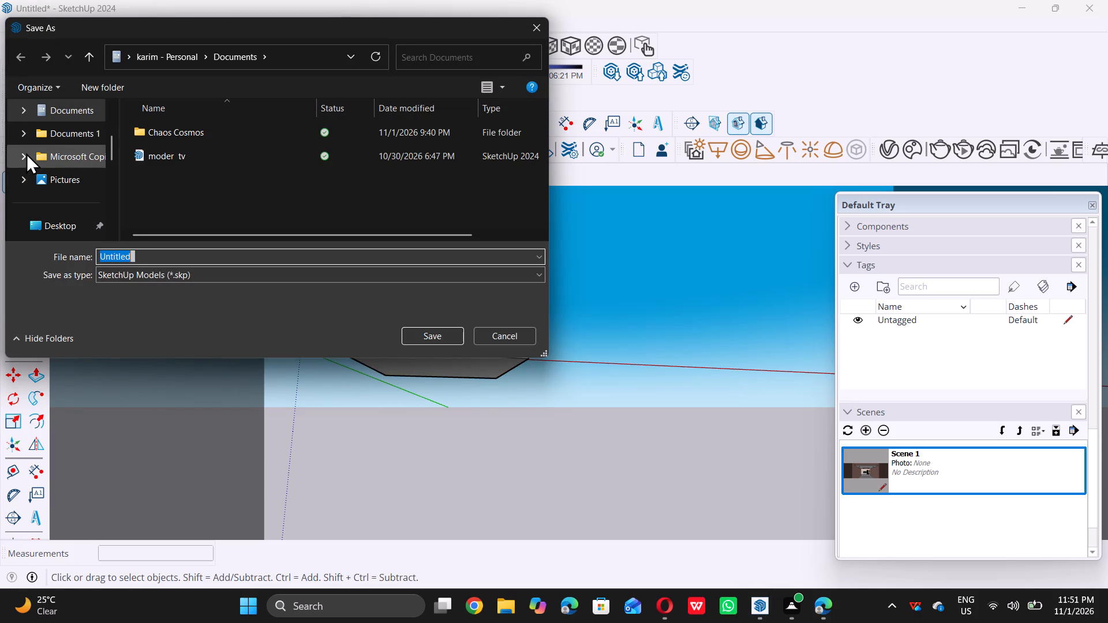
triple_click(21, 220)
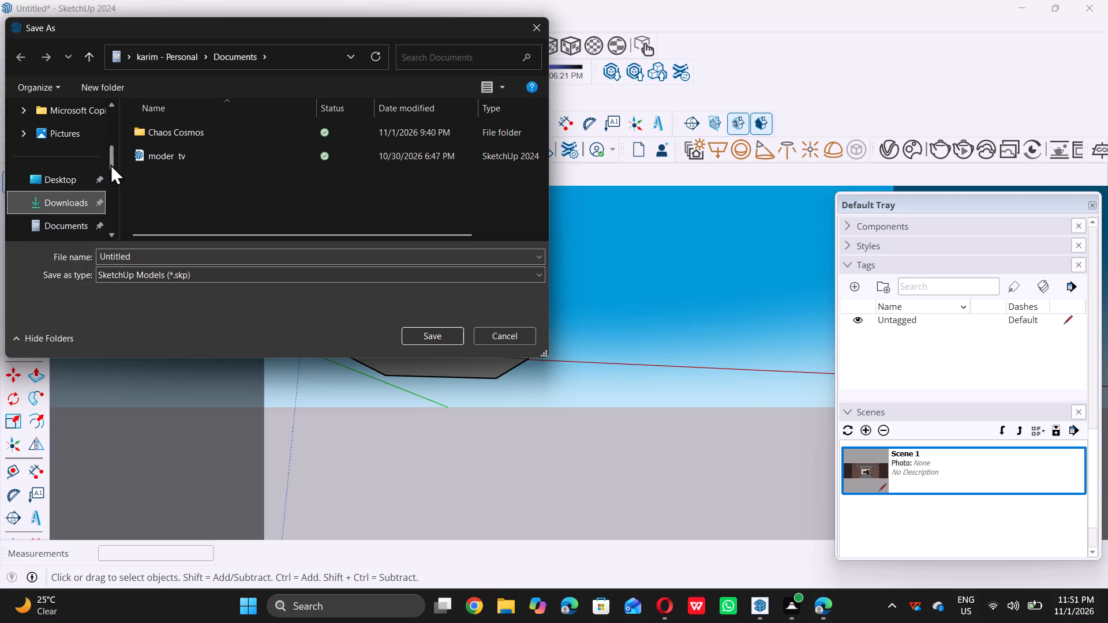
triple_click(71, 183)
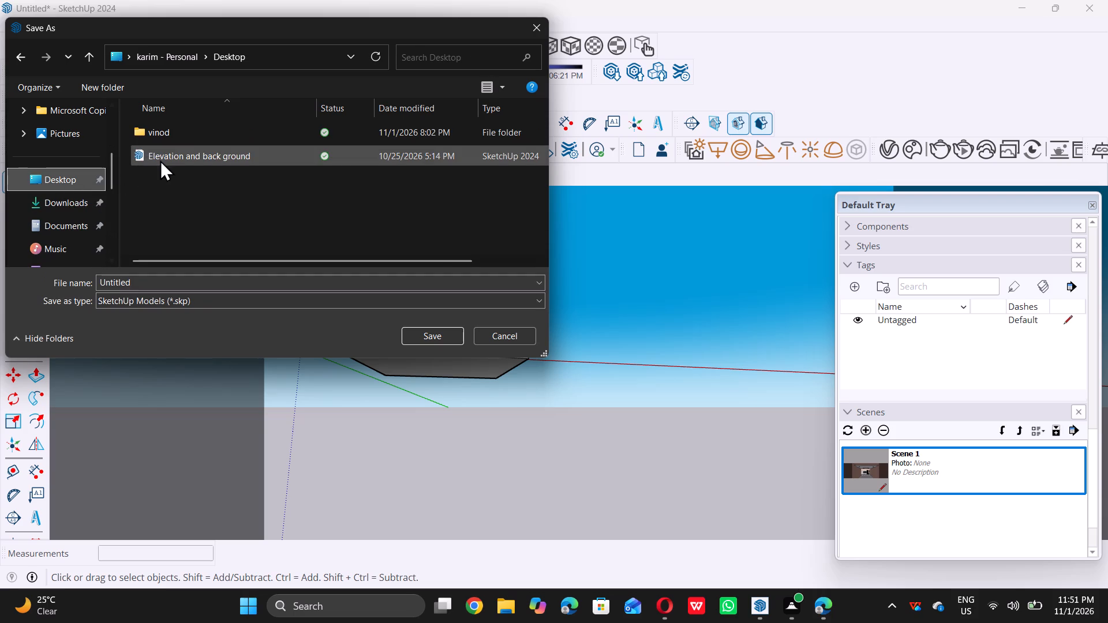
click(177, 138)
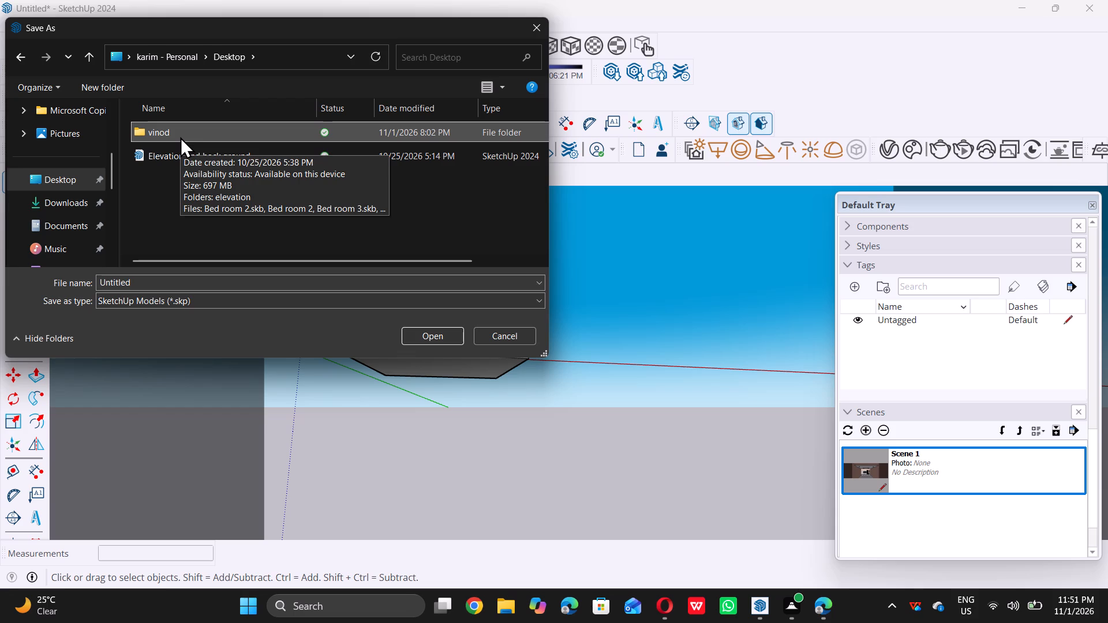
triple_click(180, 137)
click(180, 137)
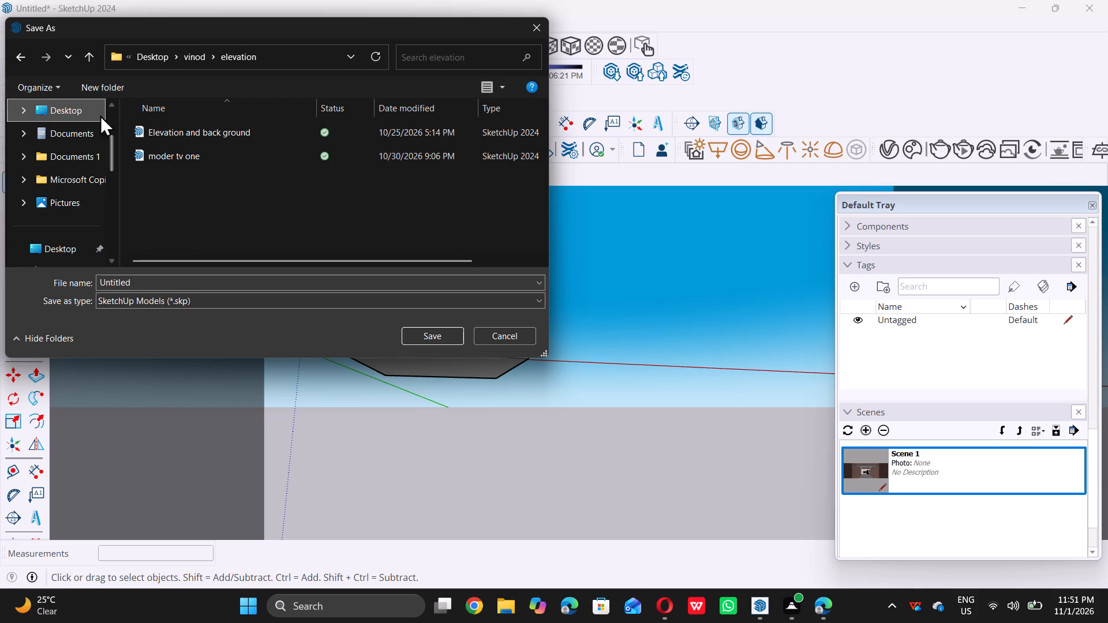
double_click(19, 61)
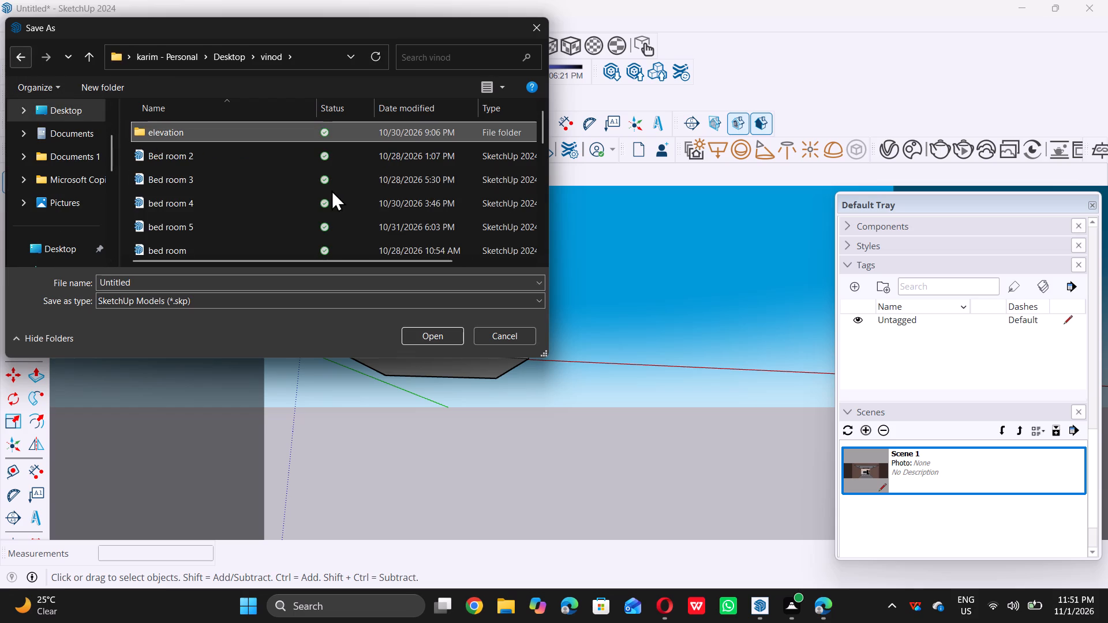
Name the file MODERN TV ONE and save it in the vinod folder, replacing the existing file.
click(162, 276)
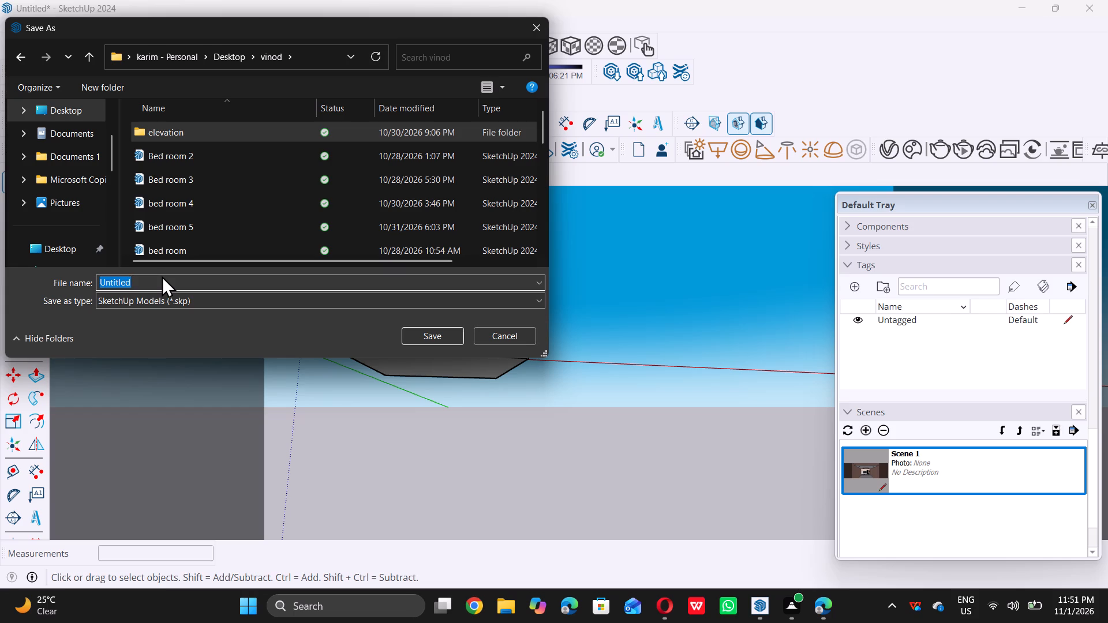
key(BackSpace)
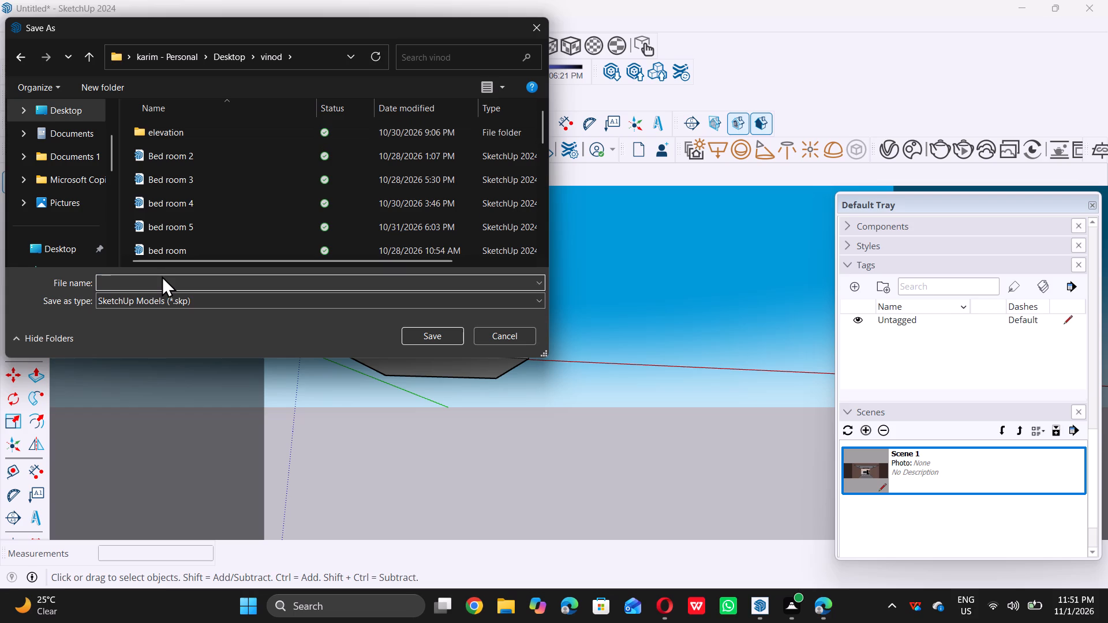
text(MO)
text(DER)
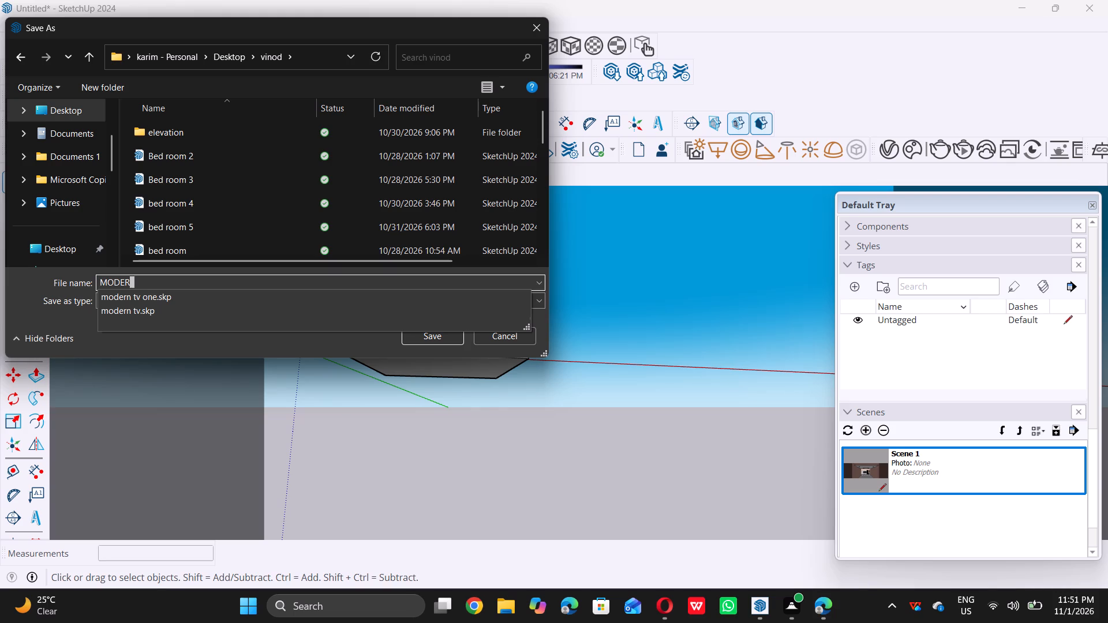
text(N)
key(space)
text(TV)
key(space)
text(ONE)
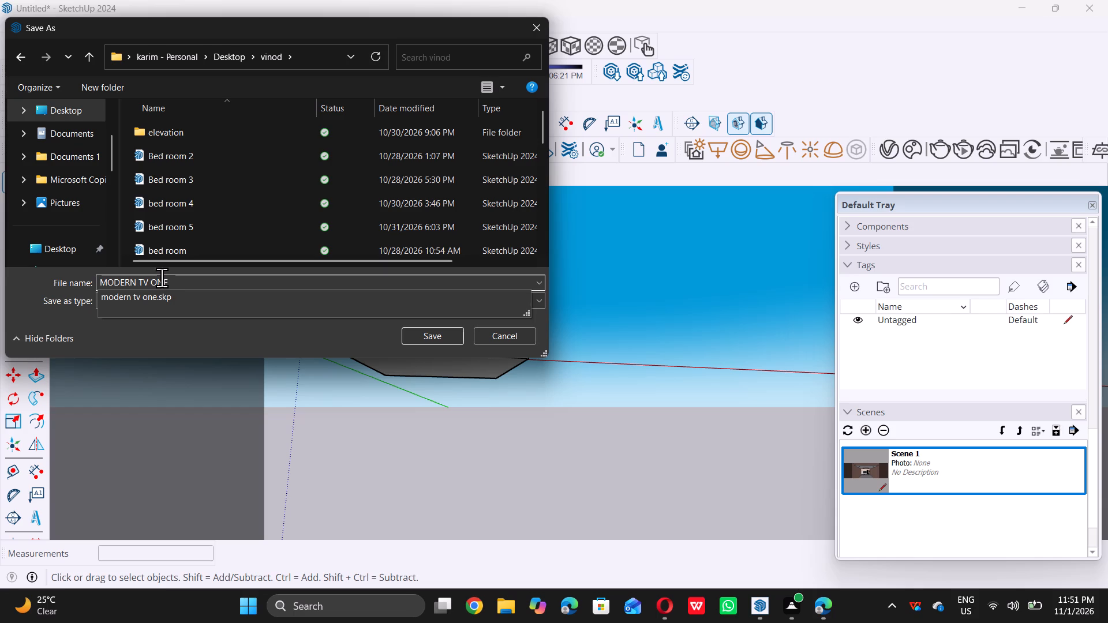
click(431, 340)
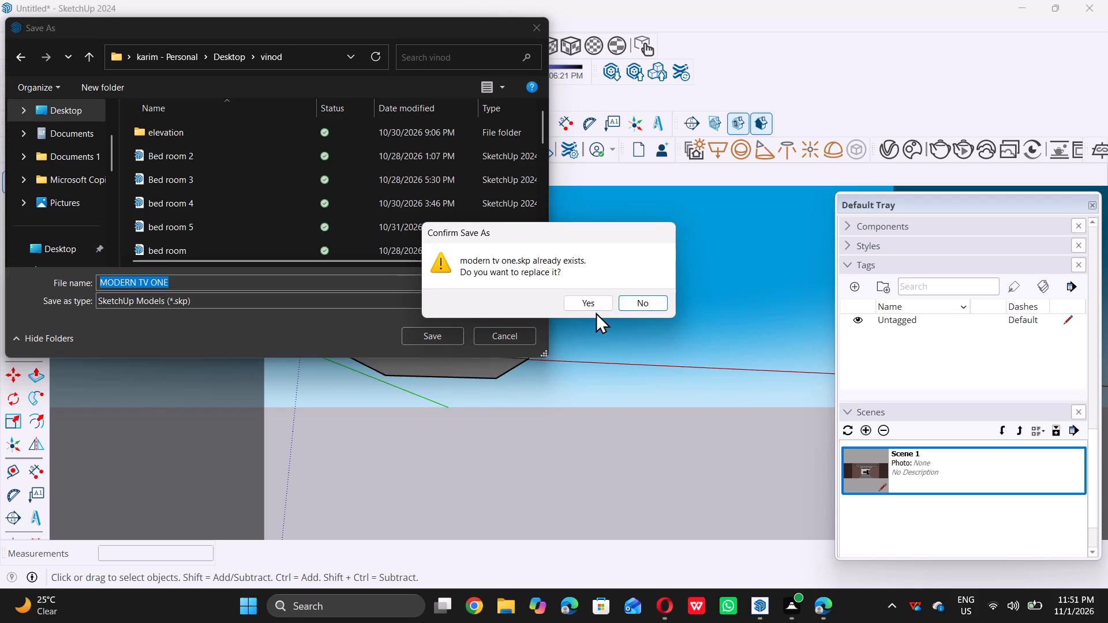
click(592, 306)
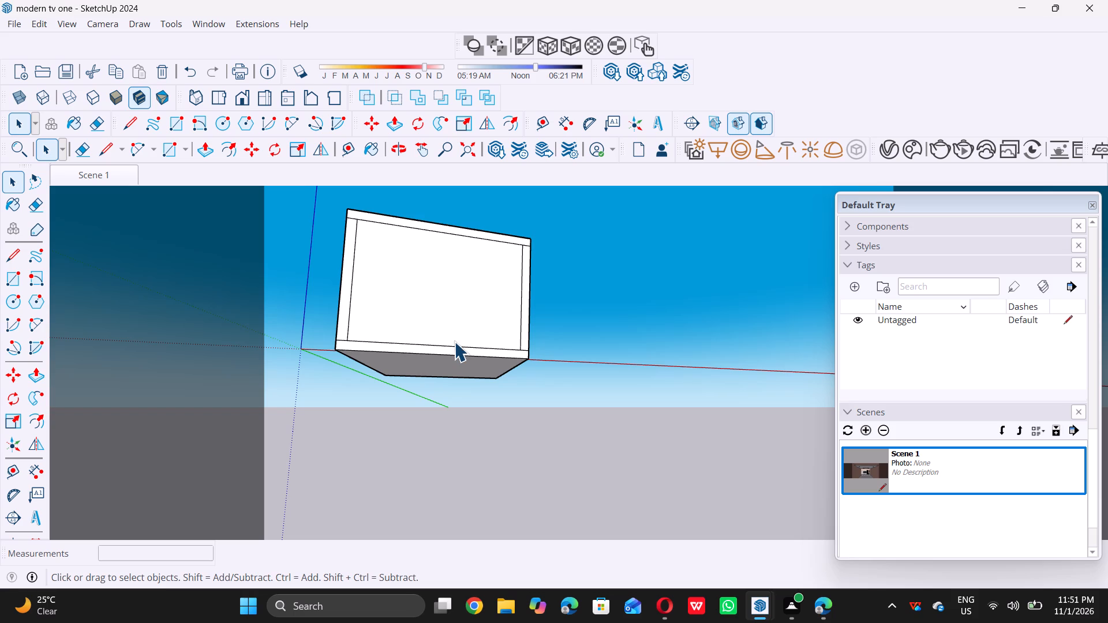
Save the modern tv one model again under its current name.
scroll(454, 341, down, 13)
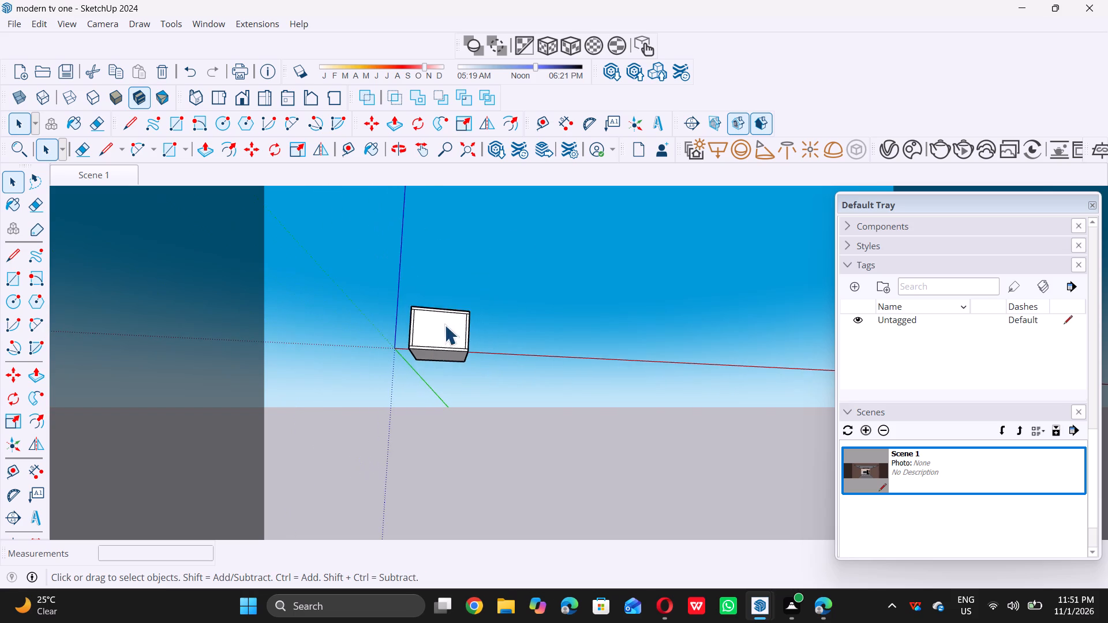
scroll(446, 322, down, 5)
middle_drag(445, 324, 431, 395)
scroll(432, 382, up, 5)
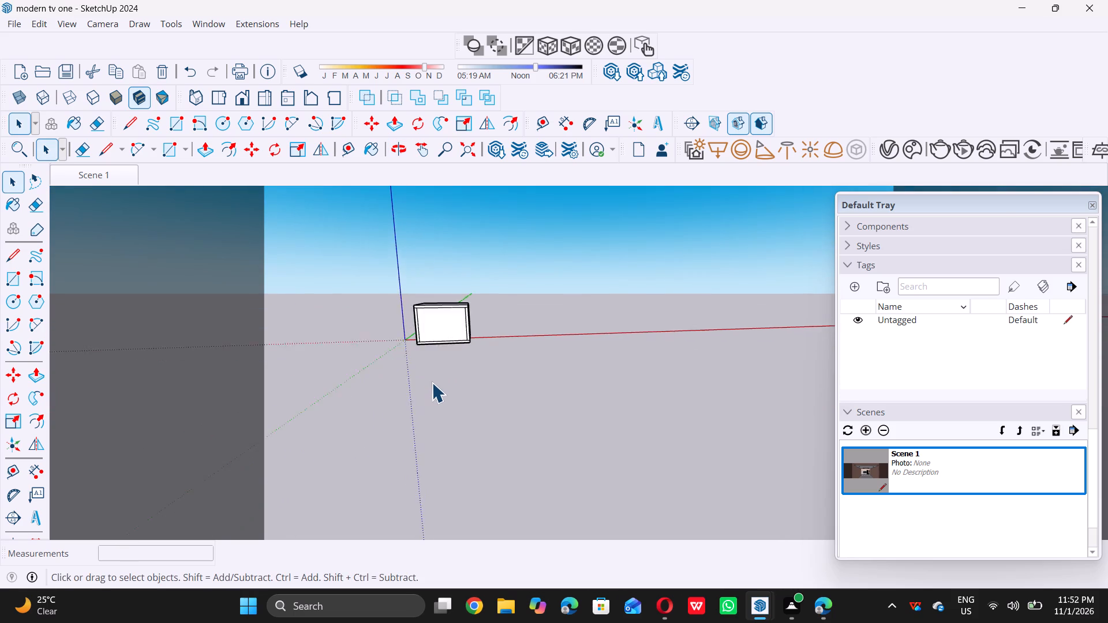
scroll(432, 382, up, 3)
scroll(432, 382, down, 7)
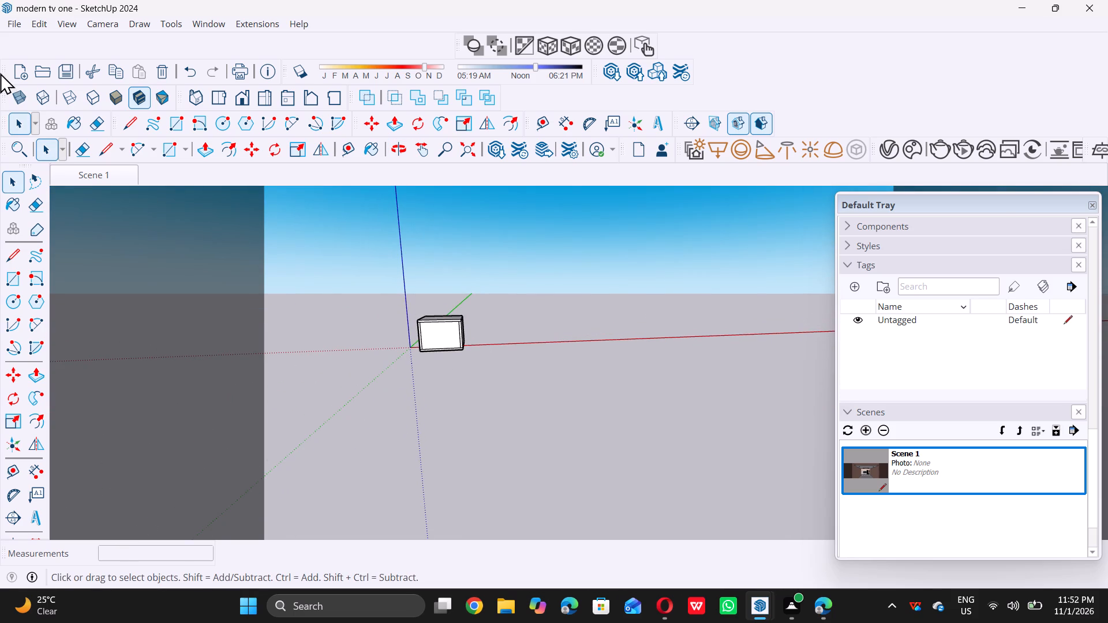
double_click(17, 22)
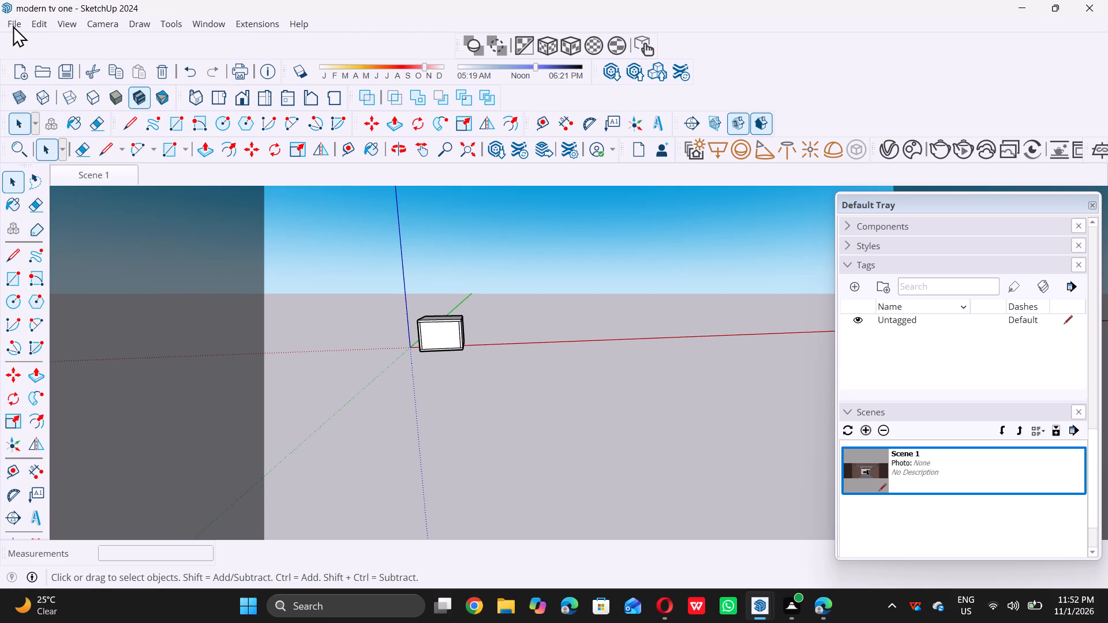
click(13, 25)
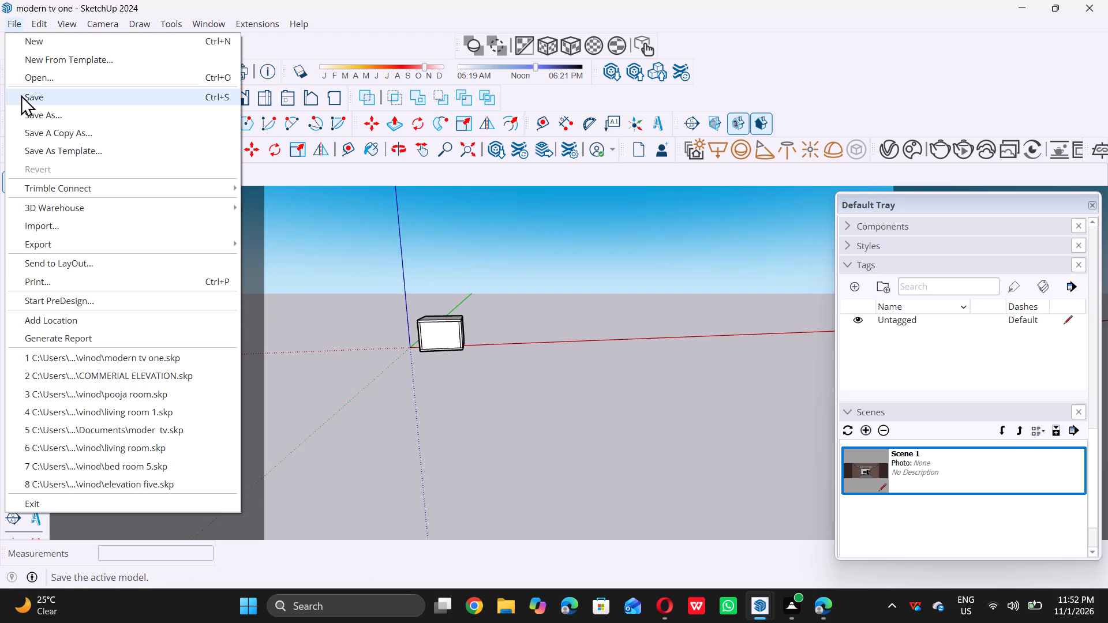
triple_click(28, 101)
click(28, 101)
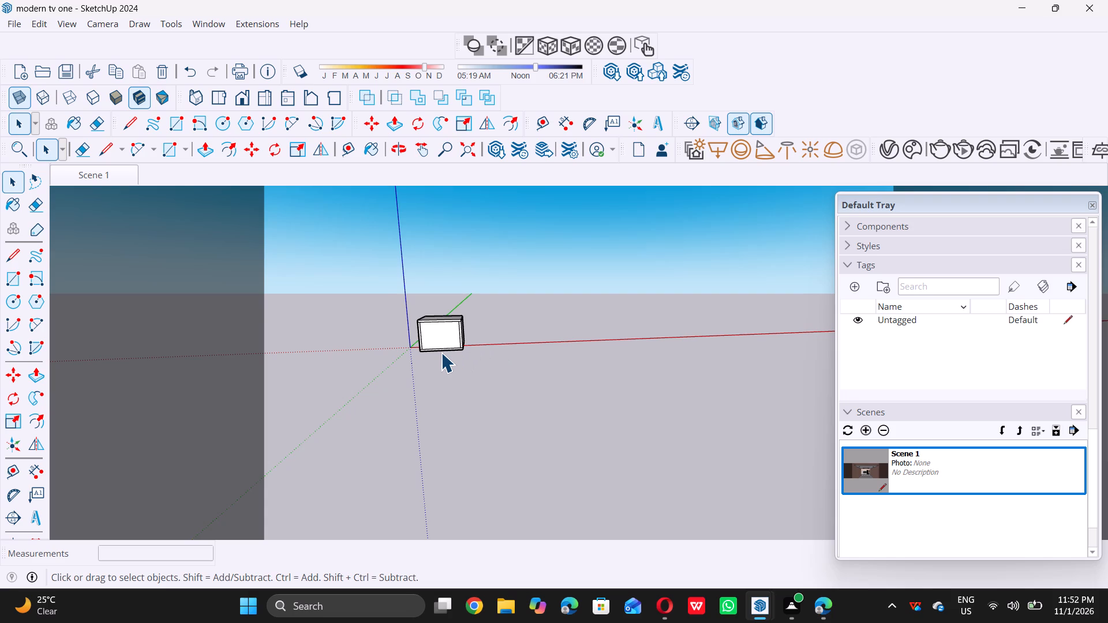
Return to the saved Scene 1 view of the TV wall interior.
scroll(441, 352, up, 9)
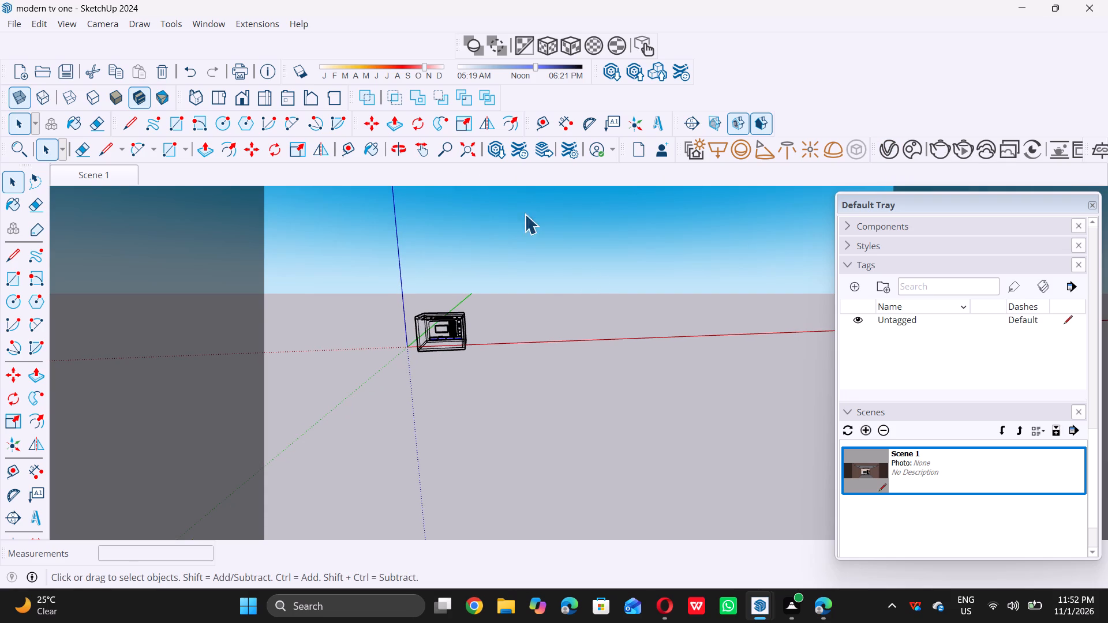
triple_click(102, 177)
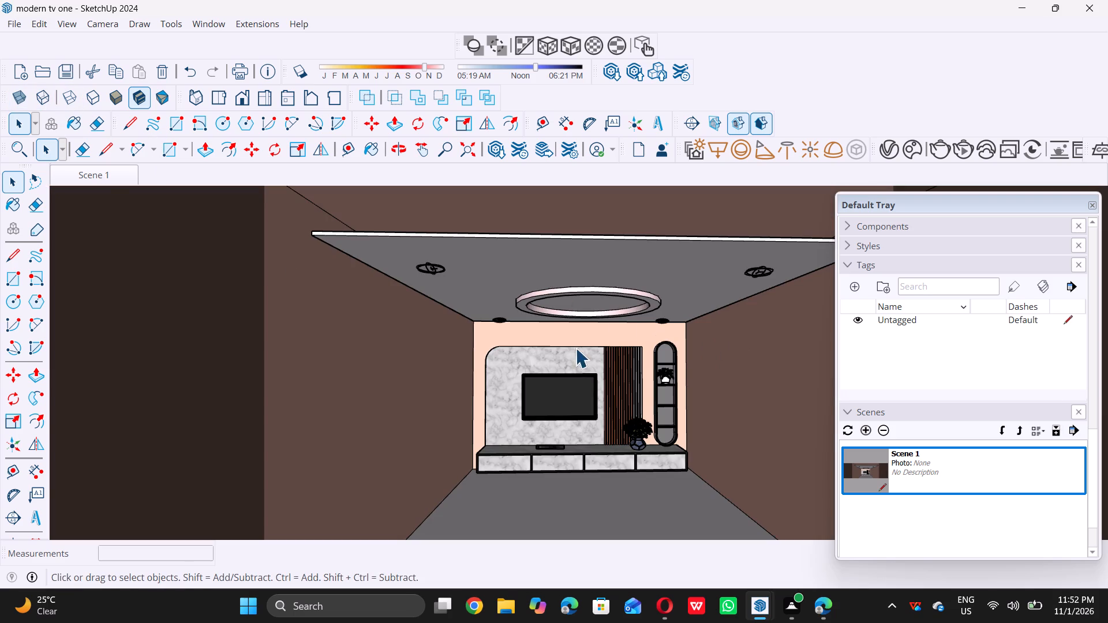
Start a V-Ray render of Scene 1 from the Asset Editor and minimise the frame buffer and editor windows.
triple_click(888, 158)
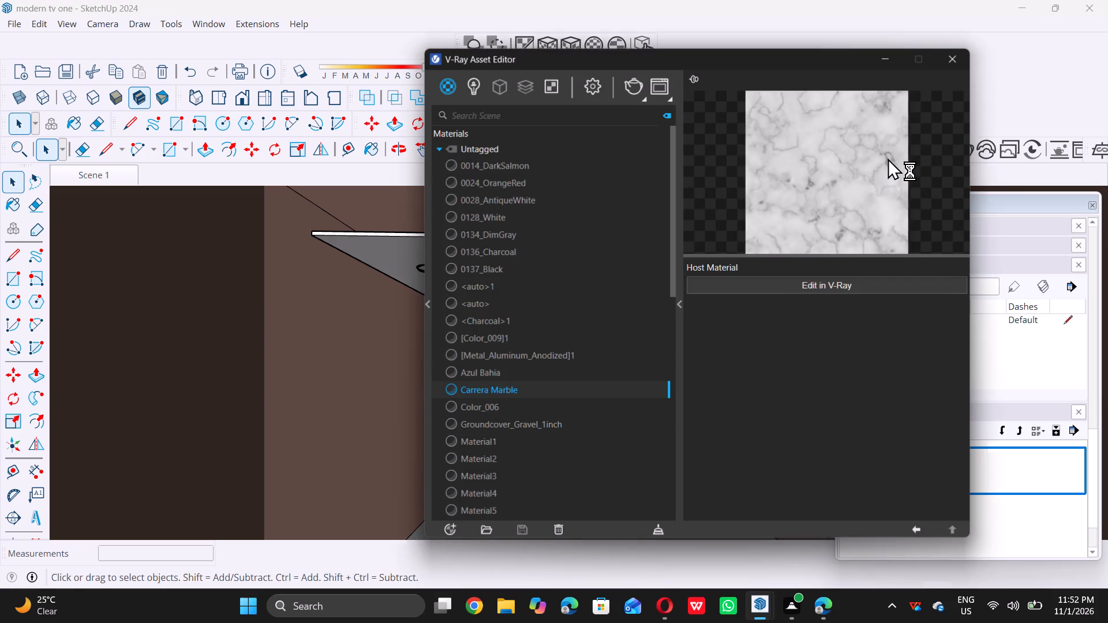
triple_click(628, 84)
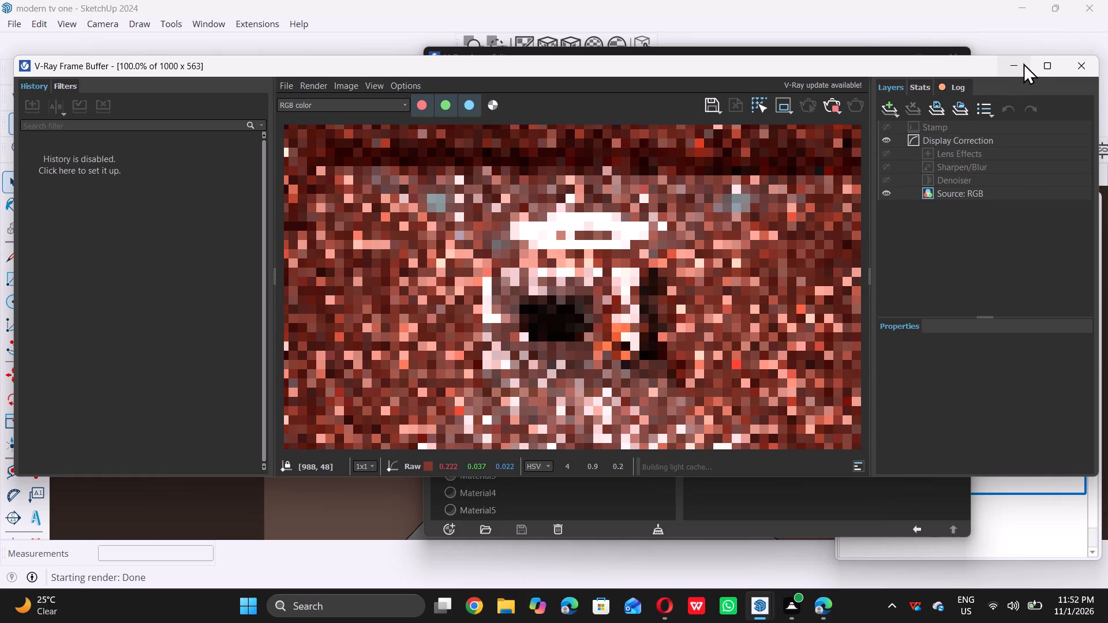
click(1017, 65)
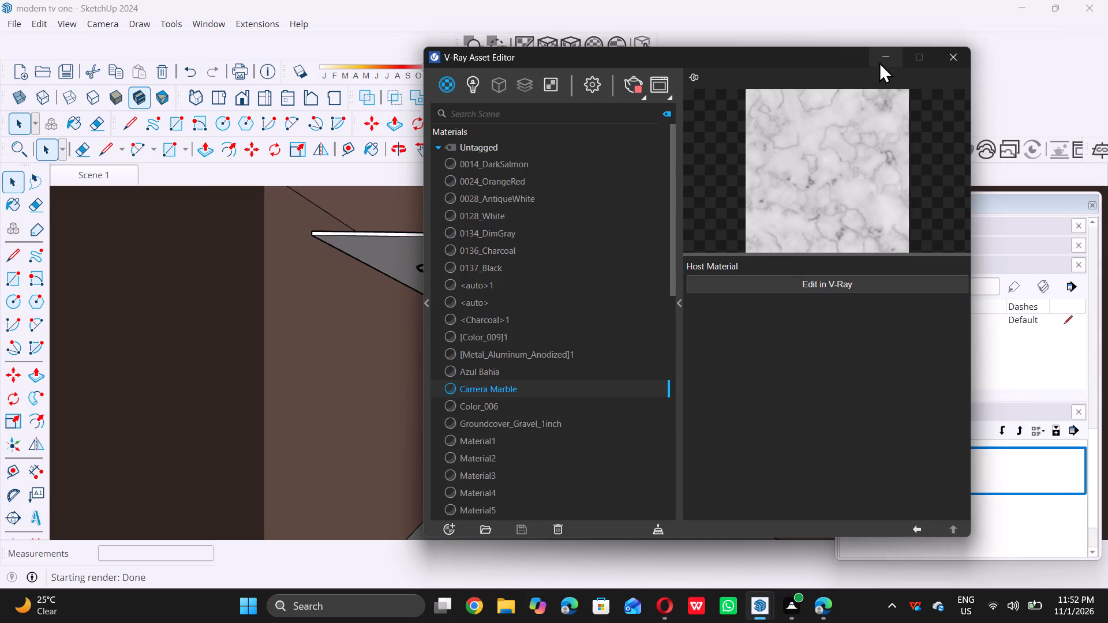
click(881, 59)
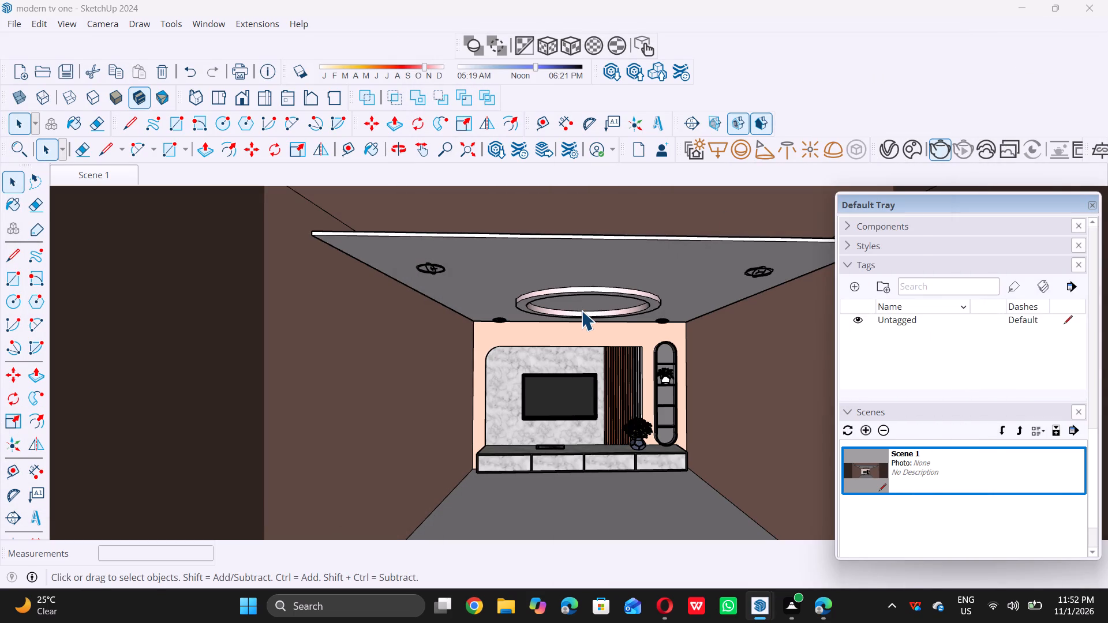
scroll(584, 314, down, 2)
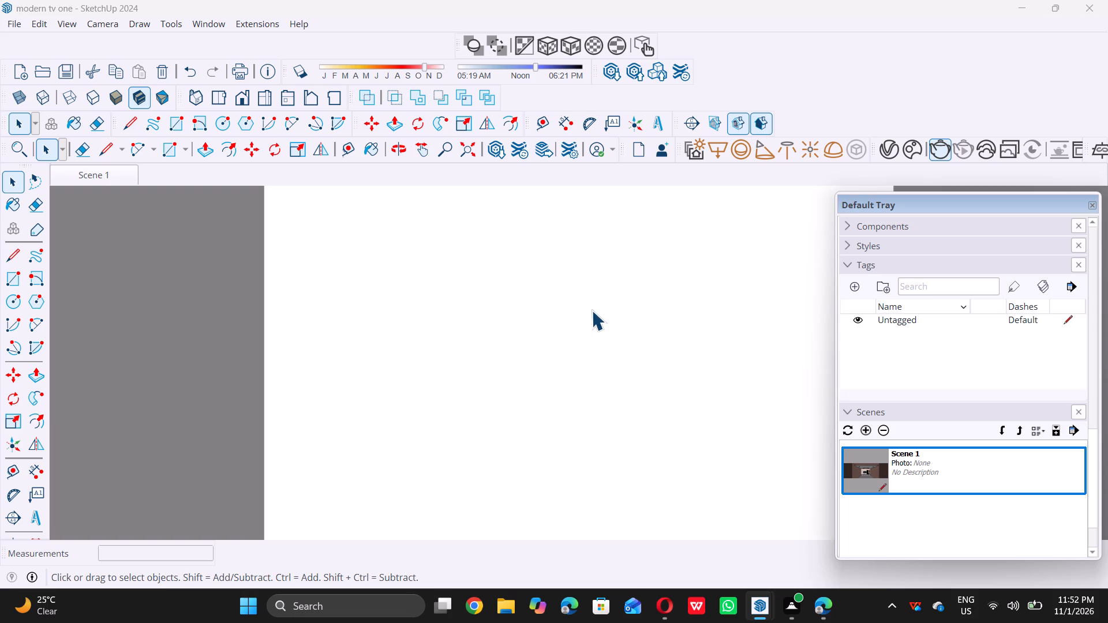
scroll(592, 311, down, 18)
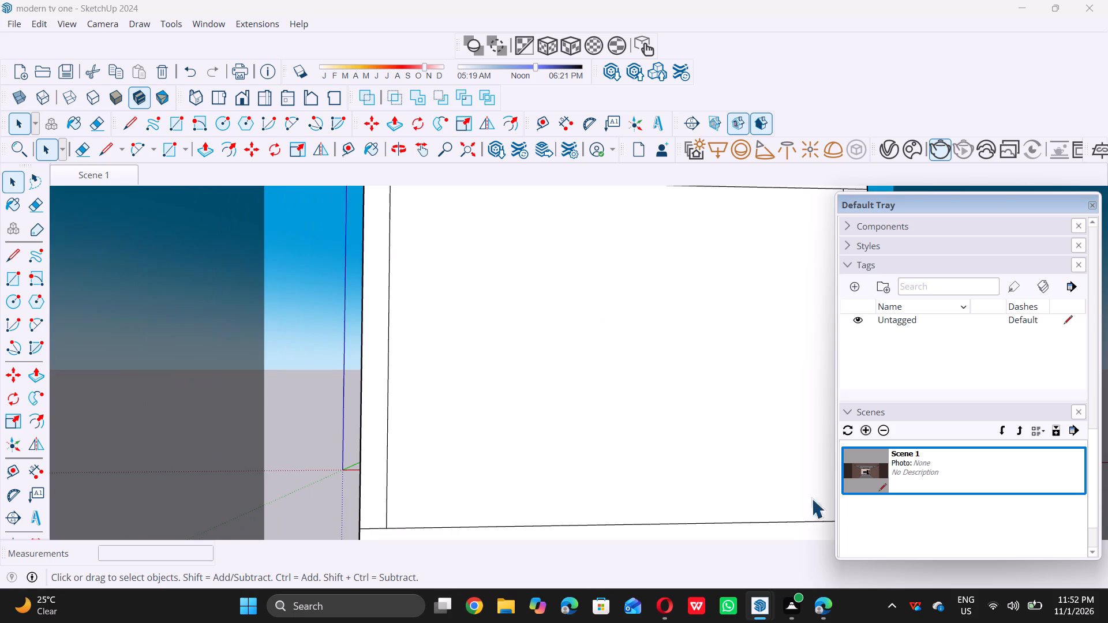